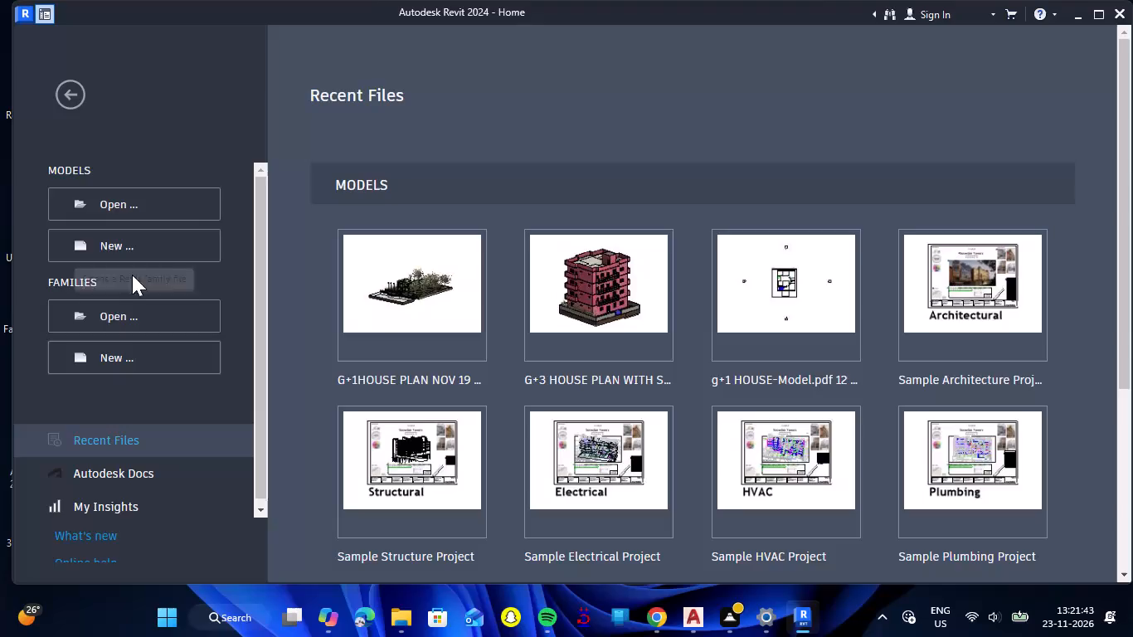
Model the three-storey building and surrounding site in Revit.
Create a new project from the default template and maximize the program window.
left_click(138, 253)
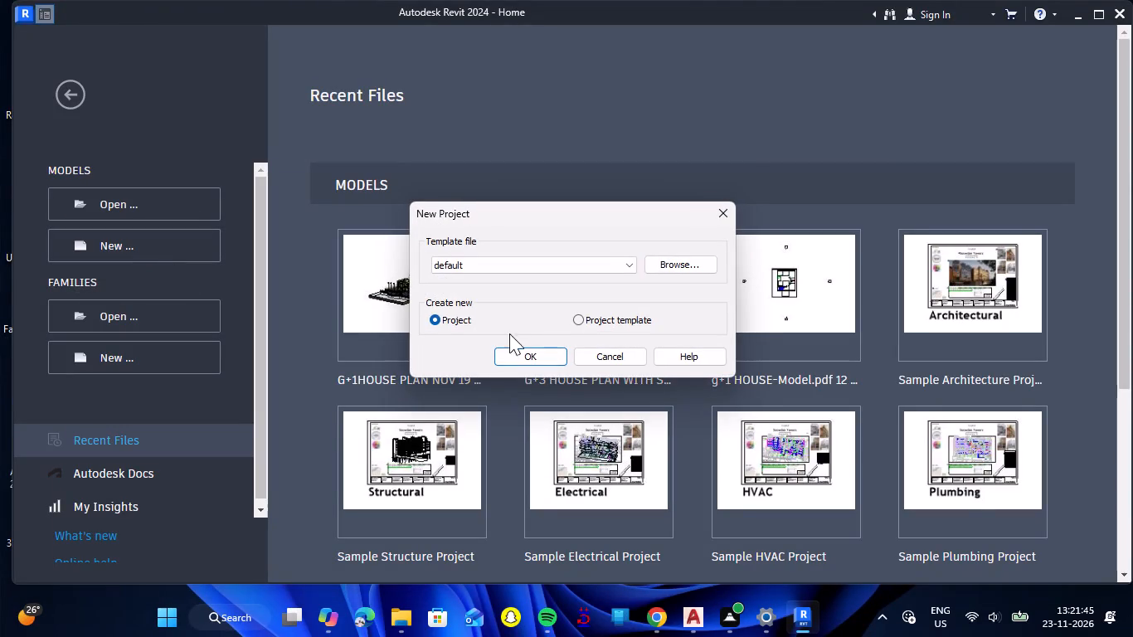
left_click(546, 360)
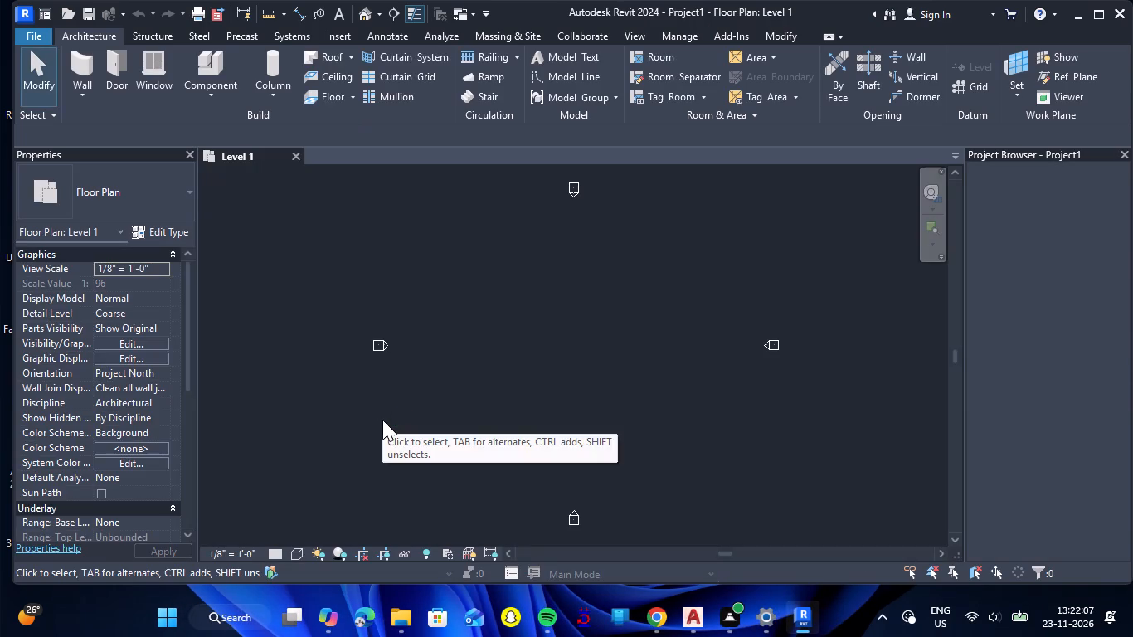
left_click(1093, 20)
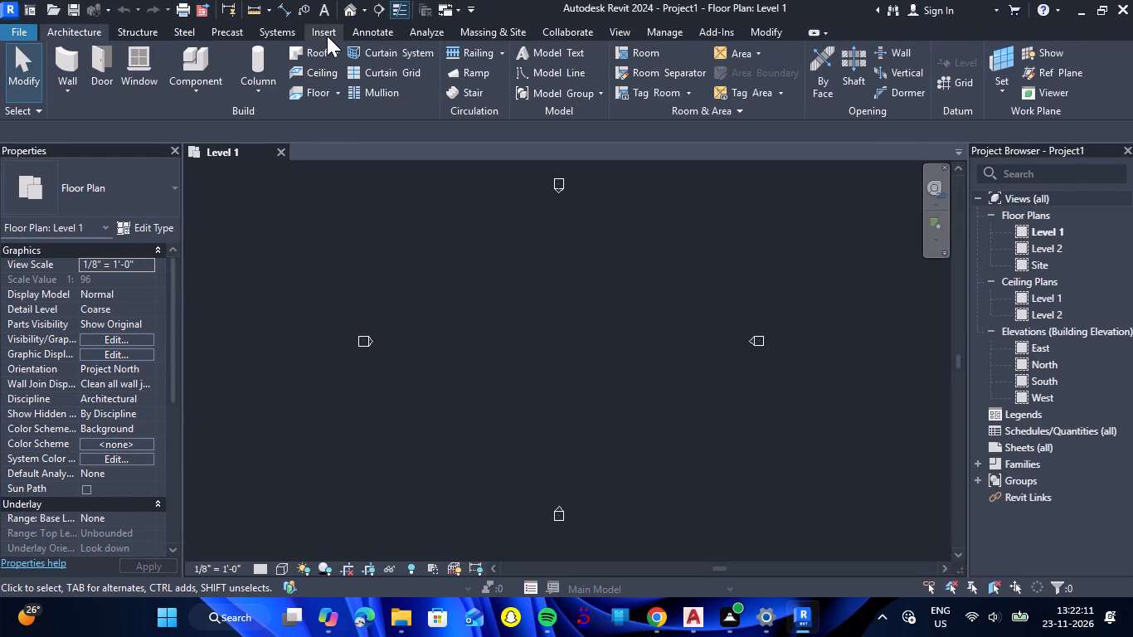
Link the CAD file G+1 APARMENT HOUSE PLAN.dwg from the Desktop at Level 1, positioned Auto - Center to Center.
left_click(327, 36)
left_click(129, 78)
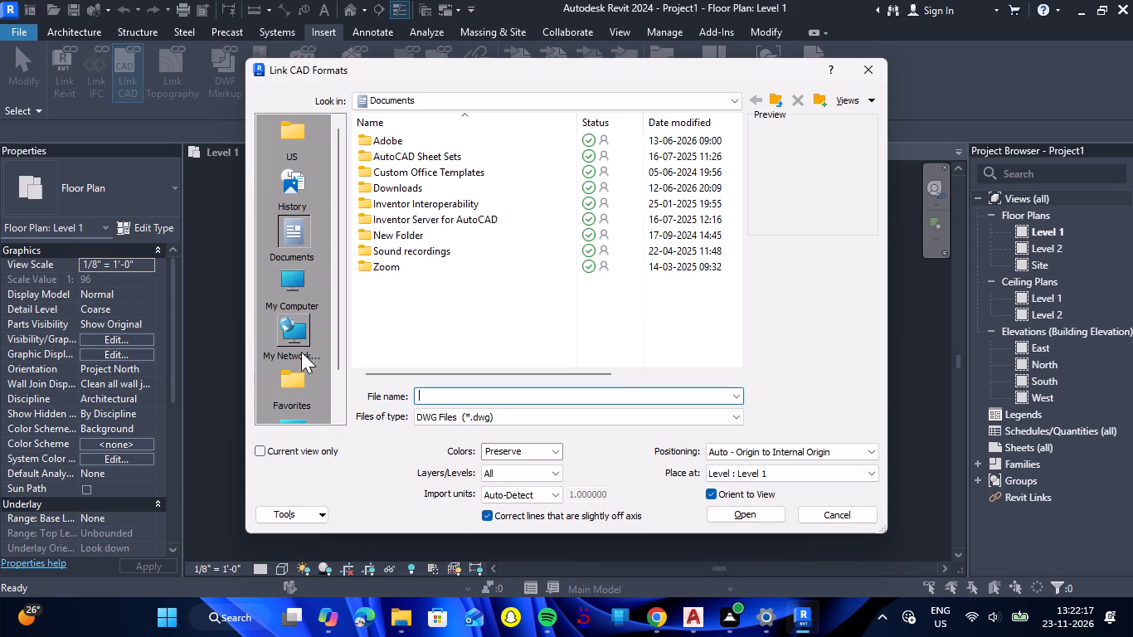
scroll(308, 270, "down", 4)
left_click(285, 377)
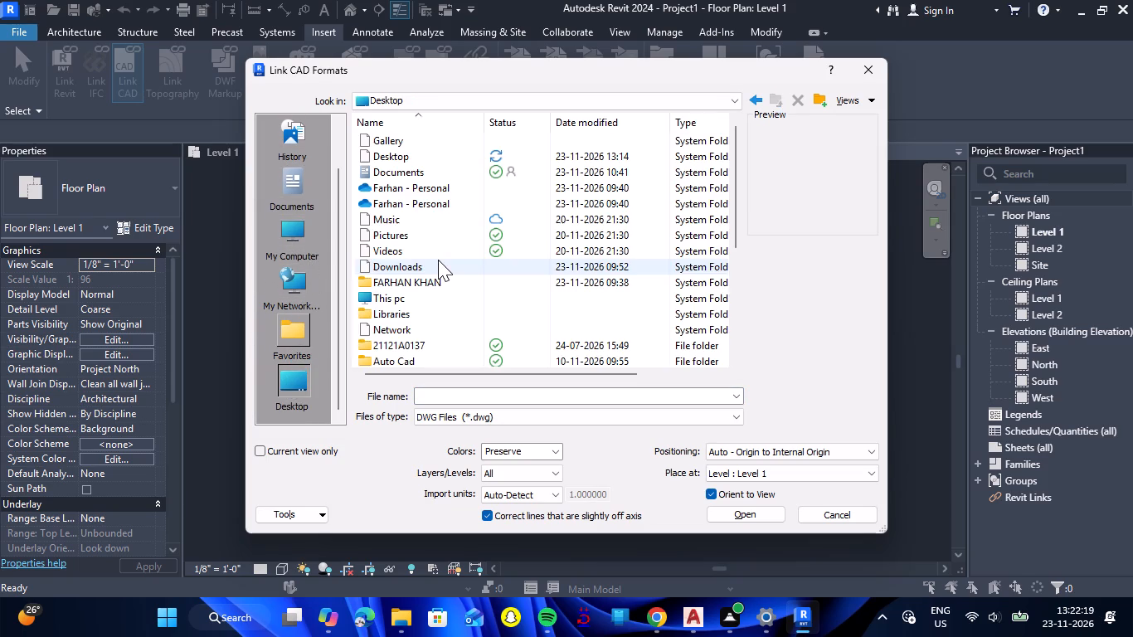
scroll(438, 260, "down", 7)
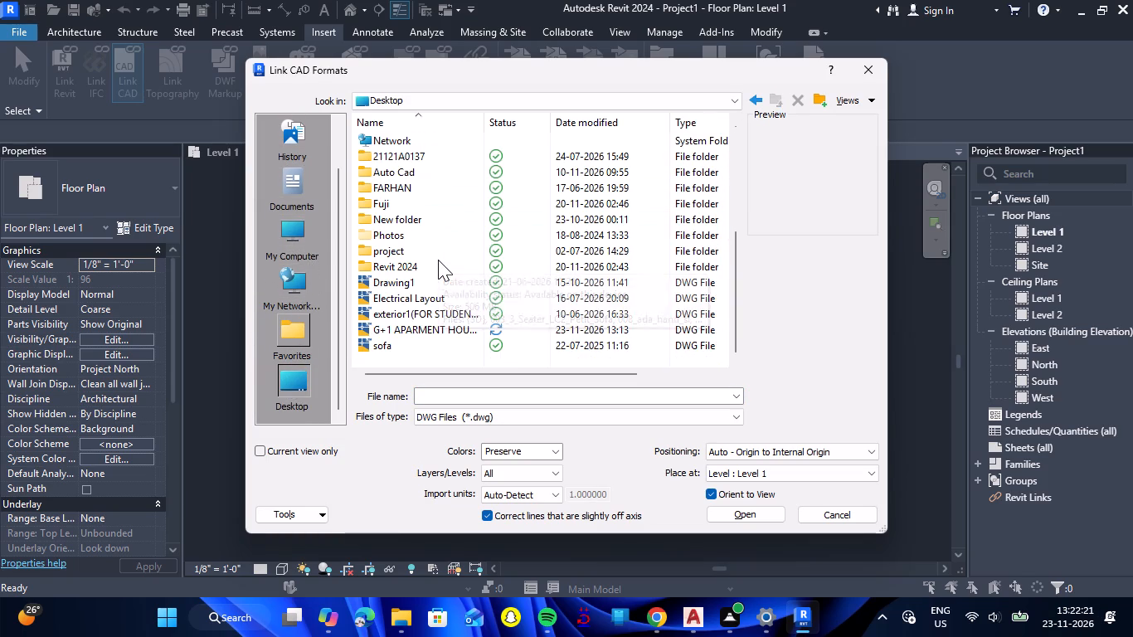
left_click(443, 332)
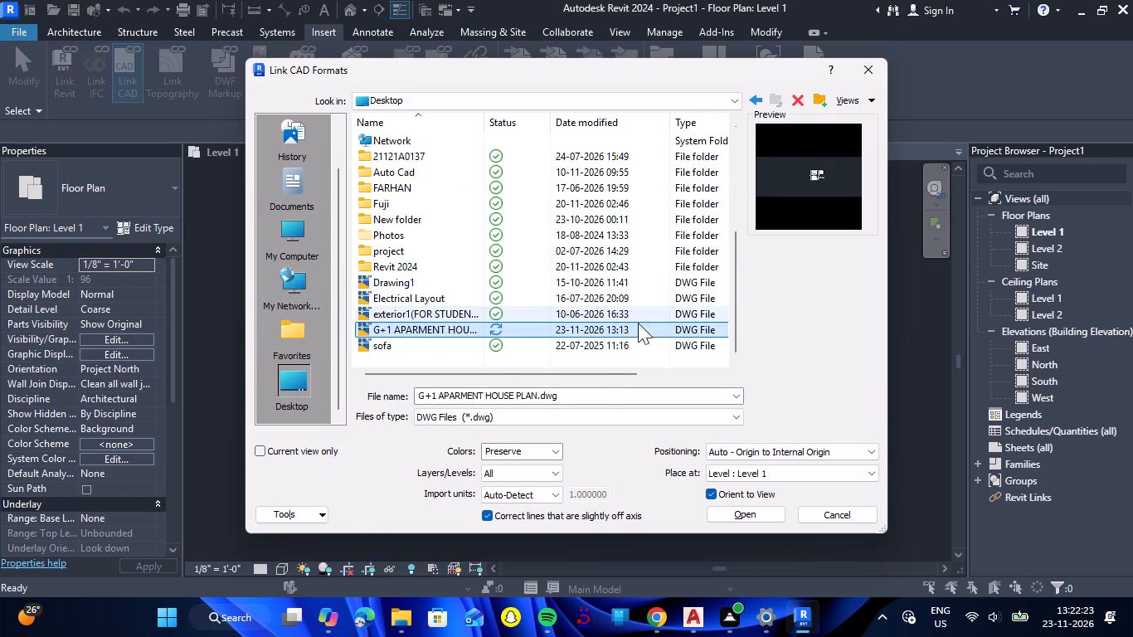
left_click(775, 451)
left_click(763, 469)
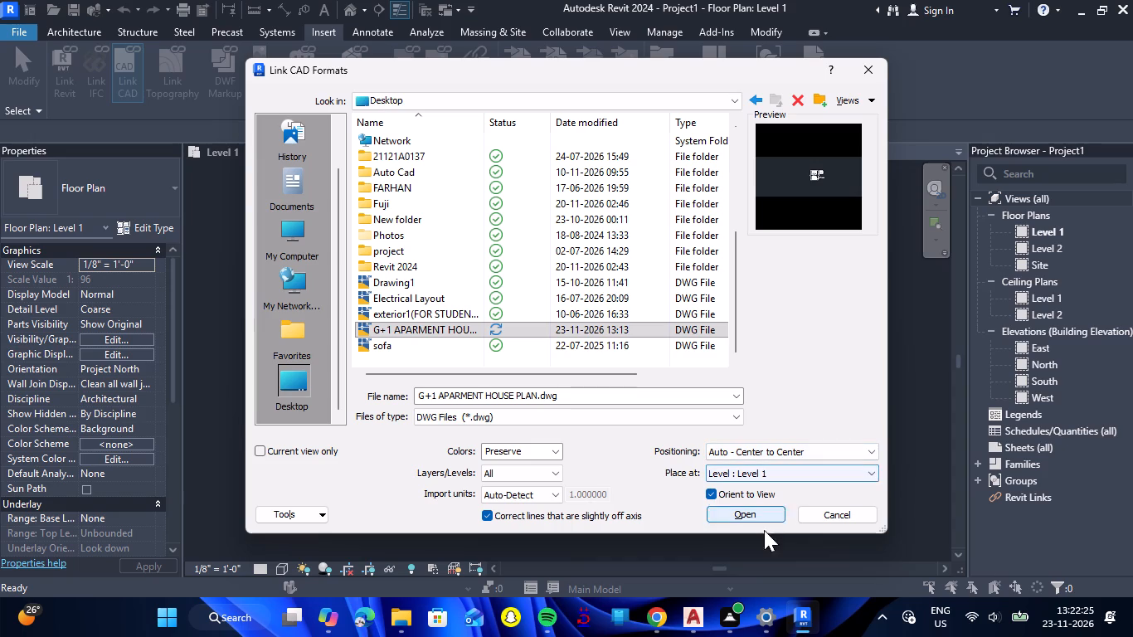
left_click(751, 510)
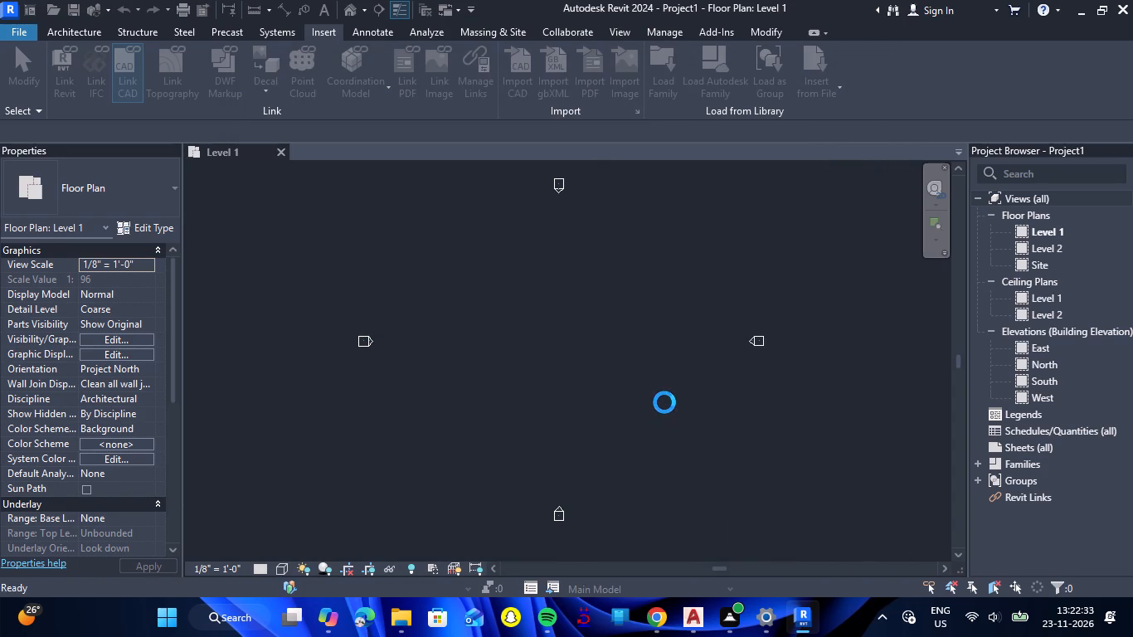
scroll(671, 408, "down", 3)
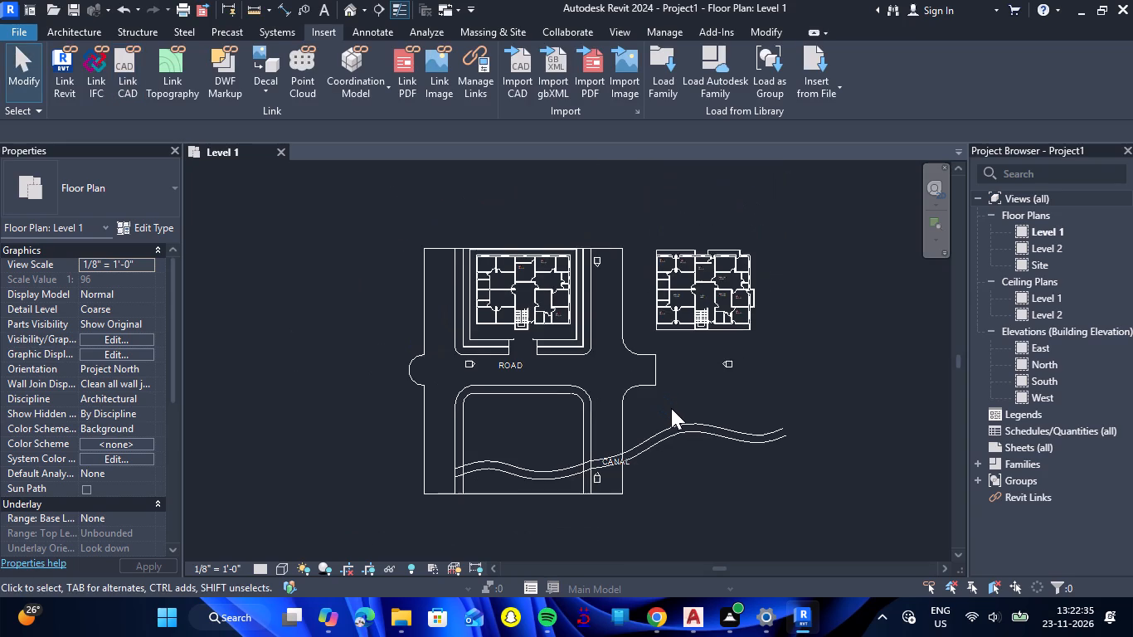
scroll(749, 197, "up", 1)
scroll(510, 358, "up", 1)
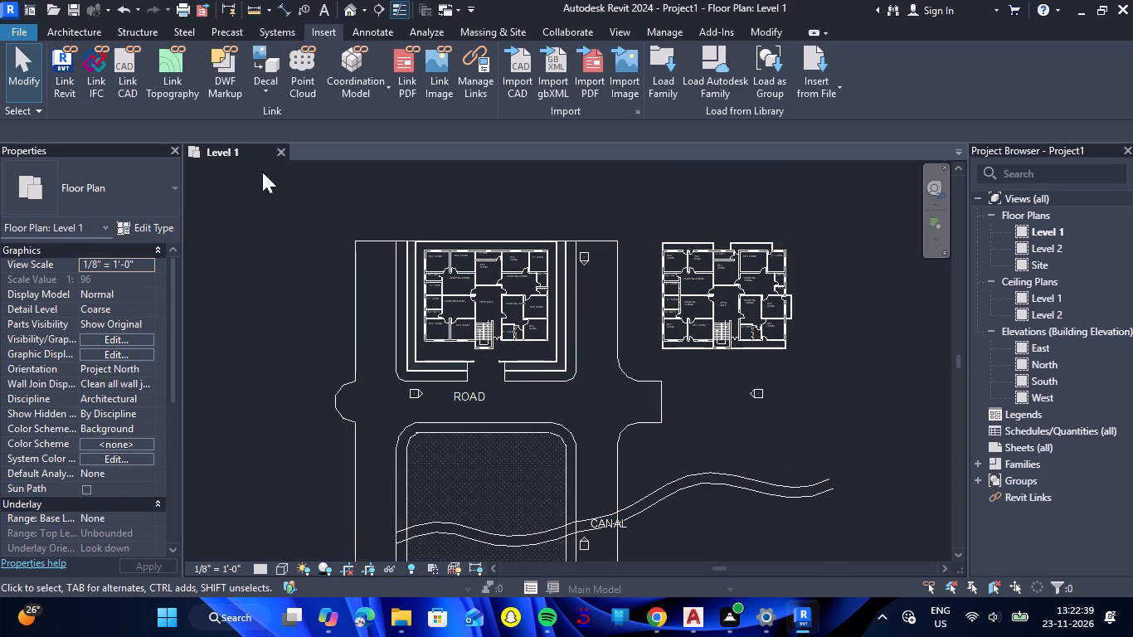
In the East elevation, set the elevation of Level 2 to 10' 6".
double_click(1044, 352)
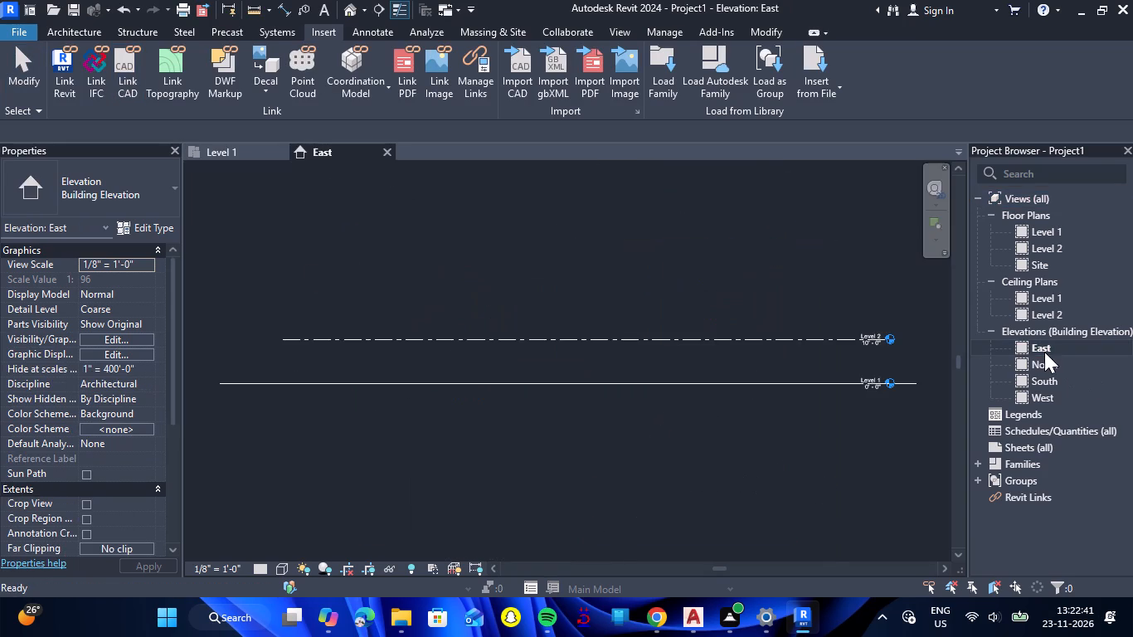
scroll(927, 341, "up", 6)
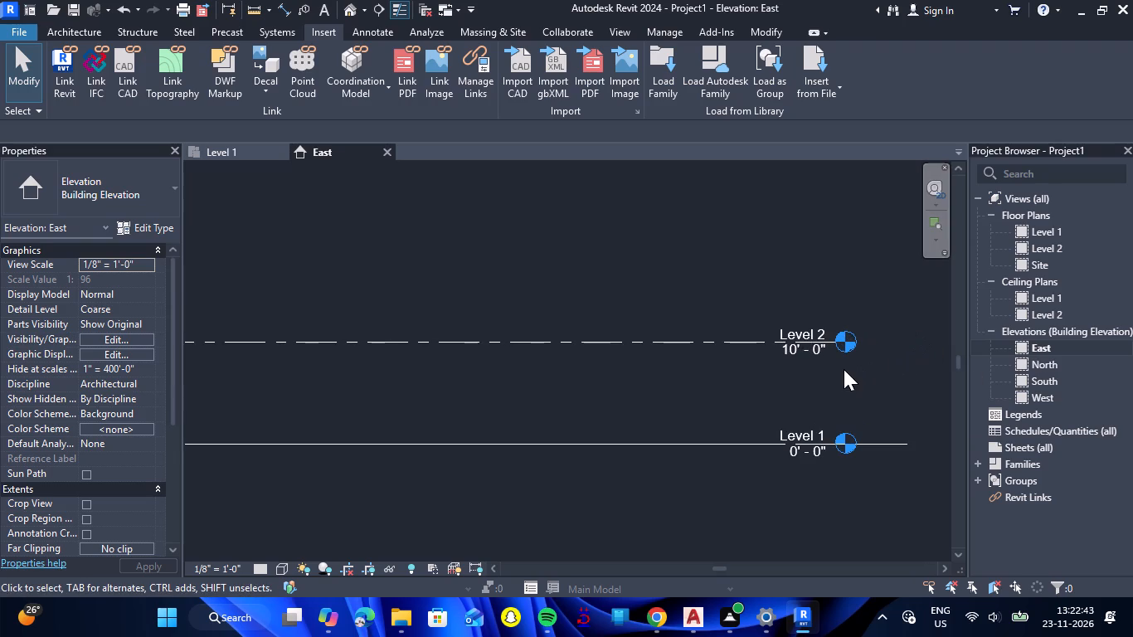
left_click(819, 362)
left_click(820, 361)
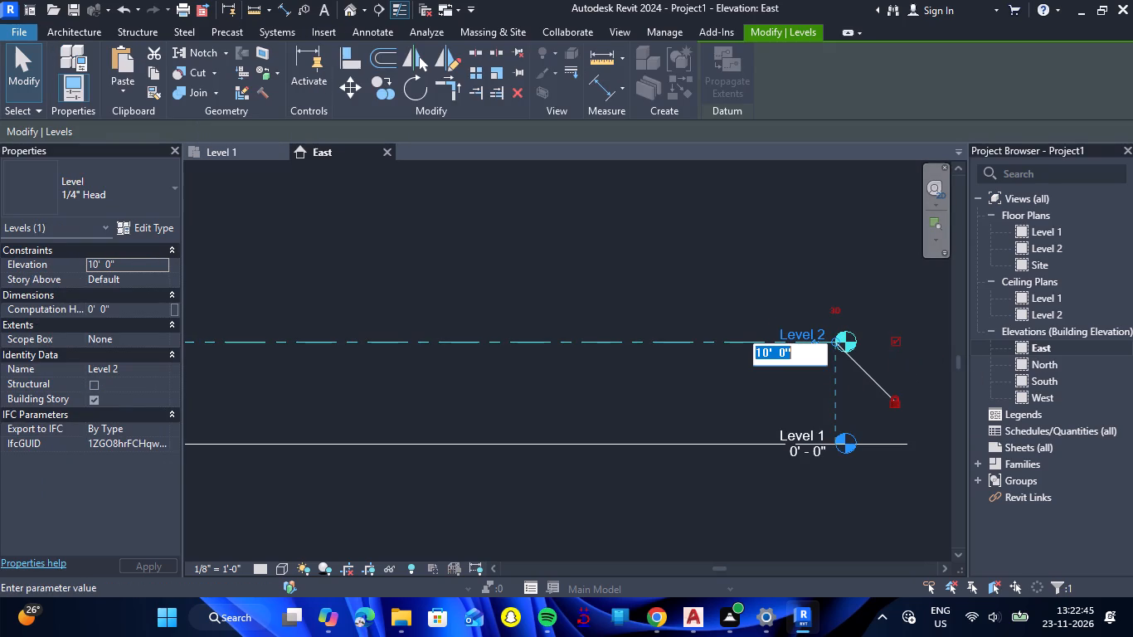
key("BackSpace")
type("10'6\"")
key("Return")
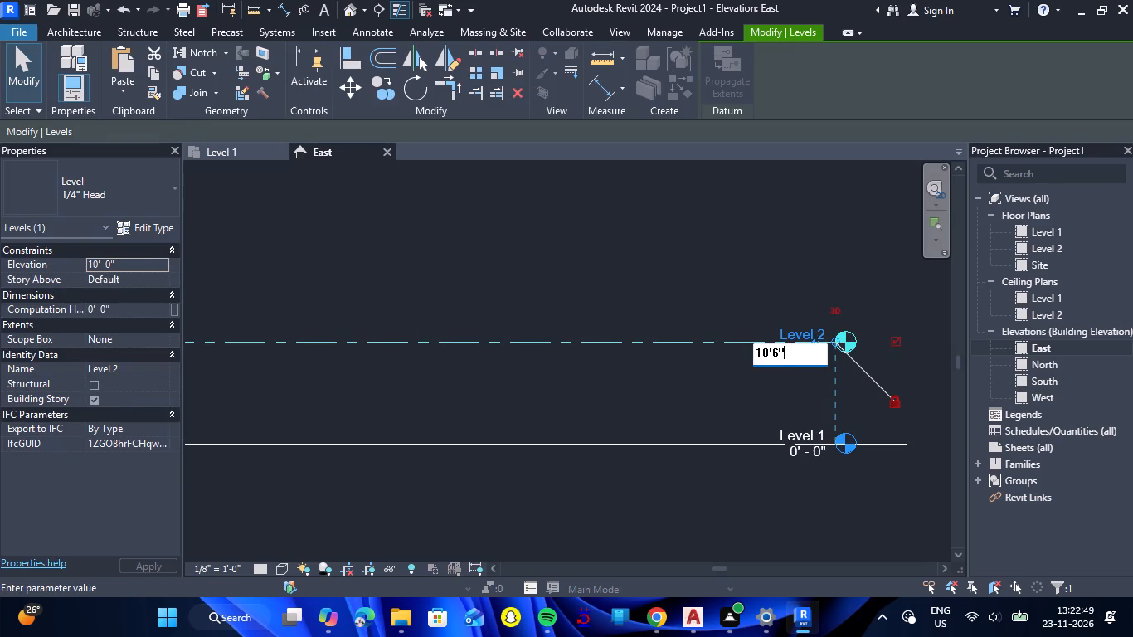
scroll(817, 360, "down", 3)
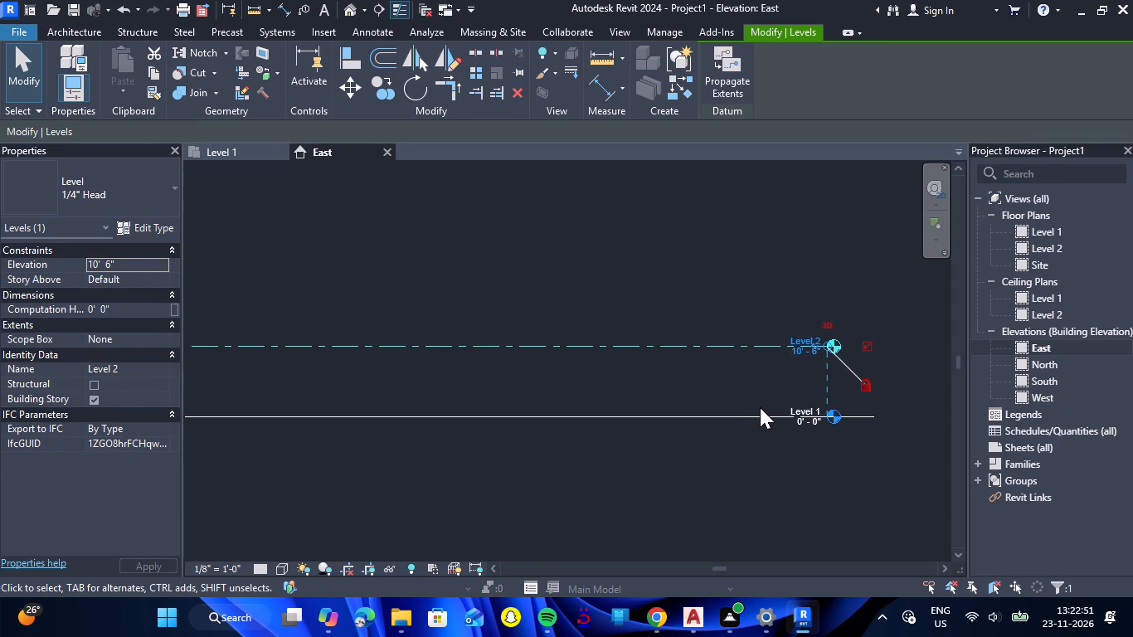
key("Escape")
Add a new level above Level 2 by picking its line with an offset of 10' 6".
scroll(756, 348, "down", 1)
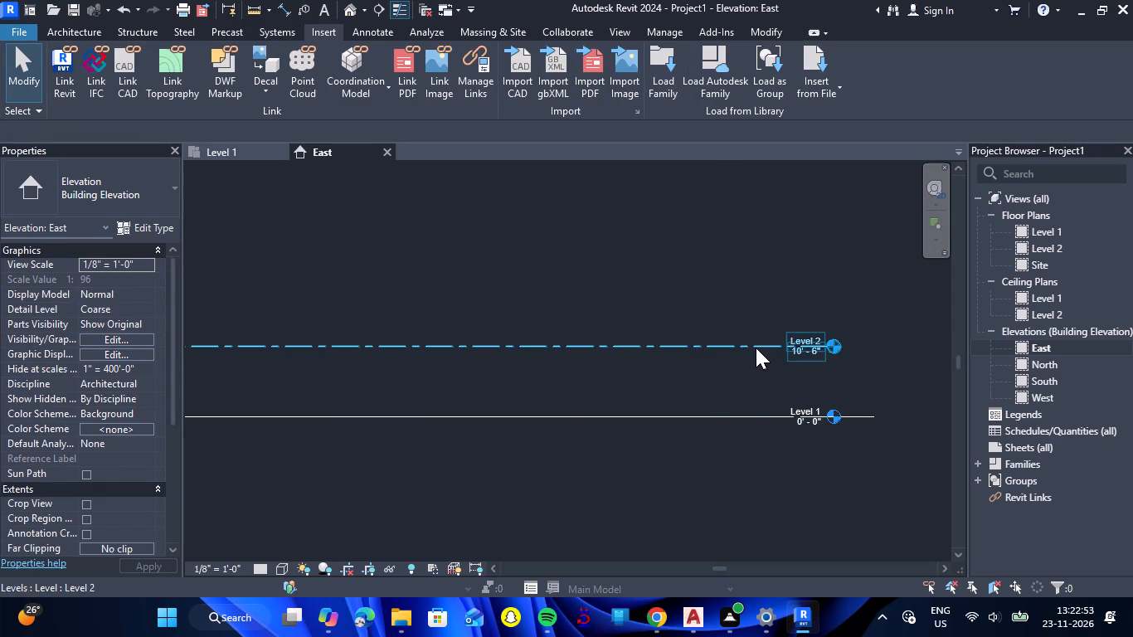
left_click(80, 28)
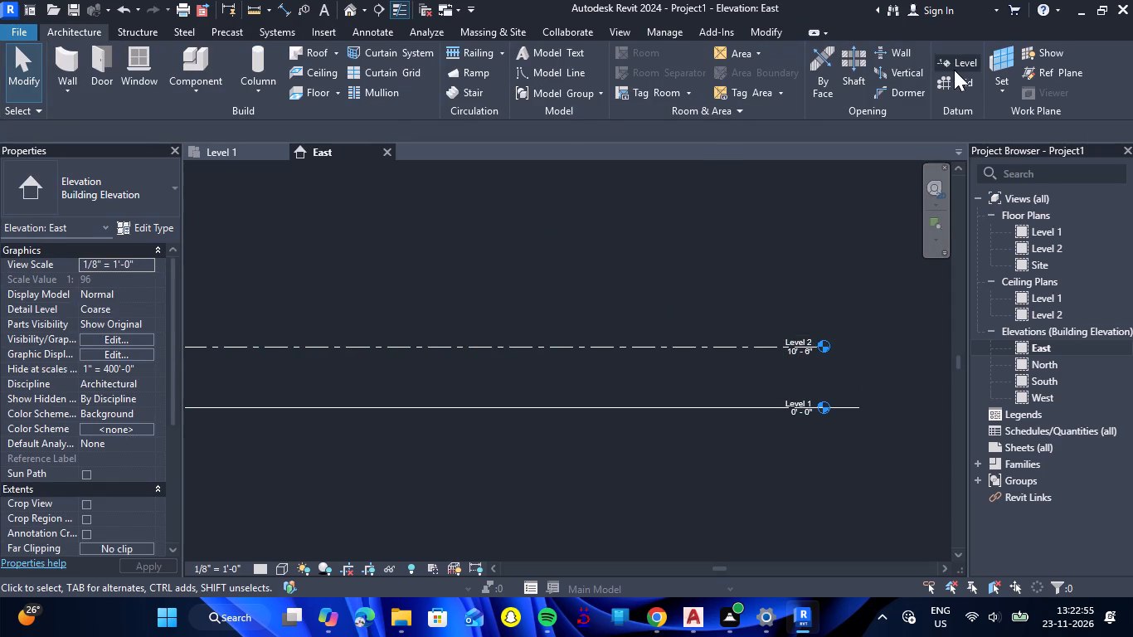
left_click(954, 70)
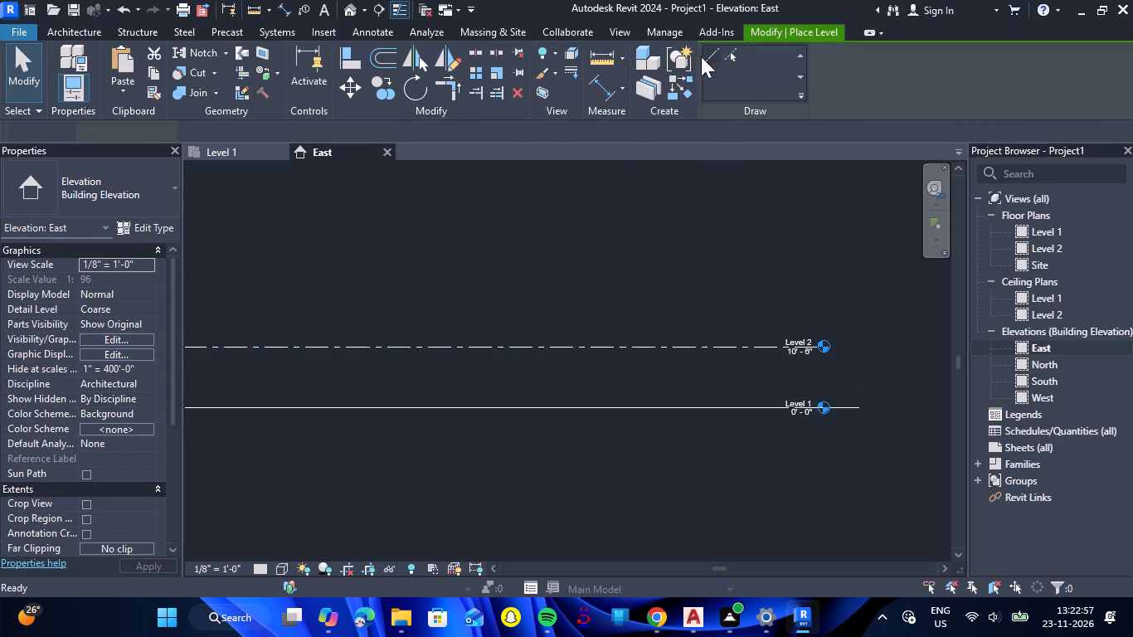
left_click(731, 60)
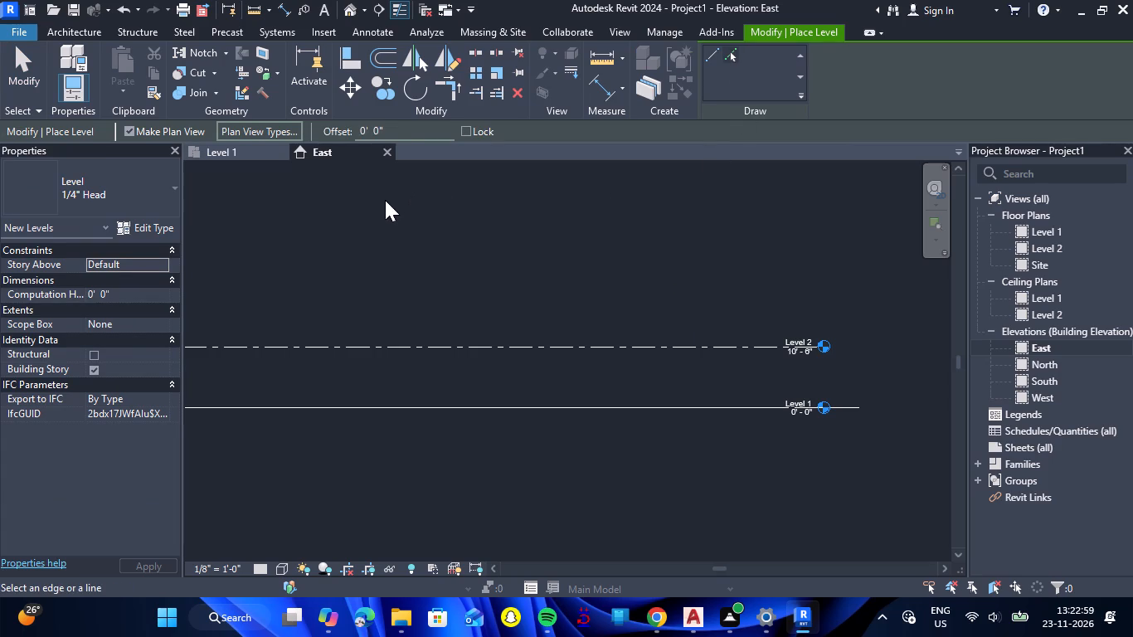
left_click(407, 133)
key("BackSpace")
key("BackSpace")
key("BackSpace")
key("BackSpace")
key("BackSpace")
key("BackSpace")
key("BackSpace")
key("BackSpace")
key("BackSpace")
key("BackSpace")
key("BackSpace")
key("BackSpace")
key("BackSpace")
key("BackSpace")
key("BackSpace")
key("BackSpace")
key("BackSpace")
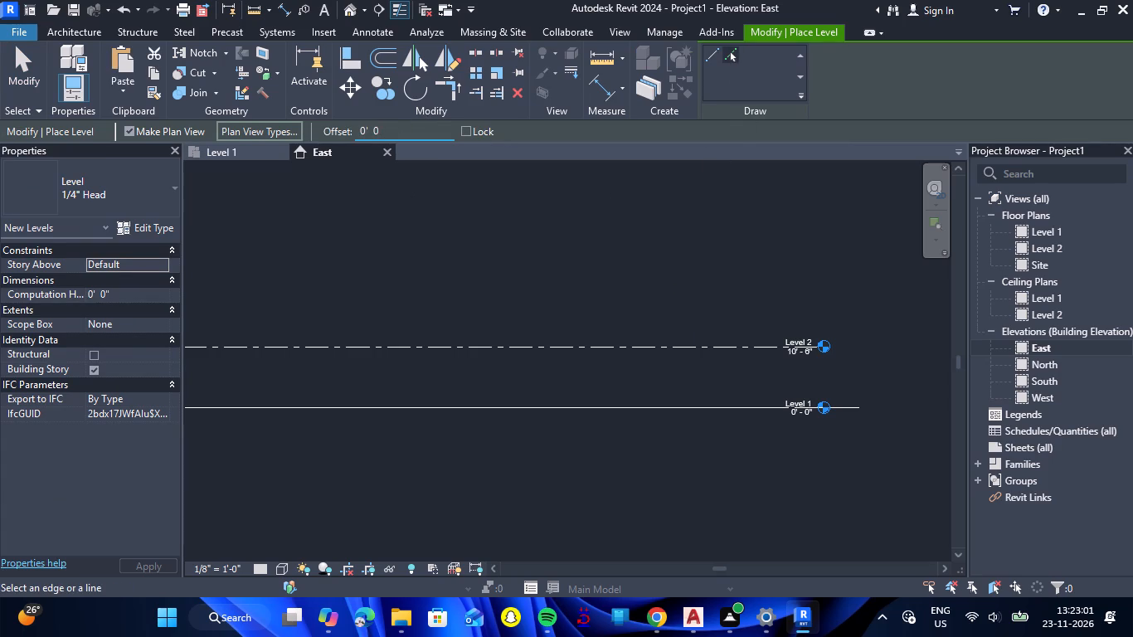
type("10'6")
key("shift+quotedbl")
key("Return")
left_click(675, 341)
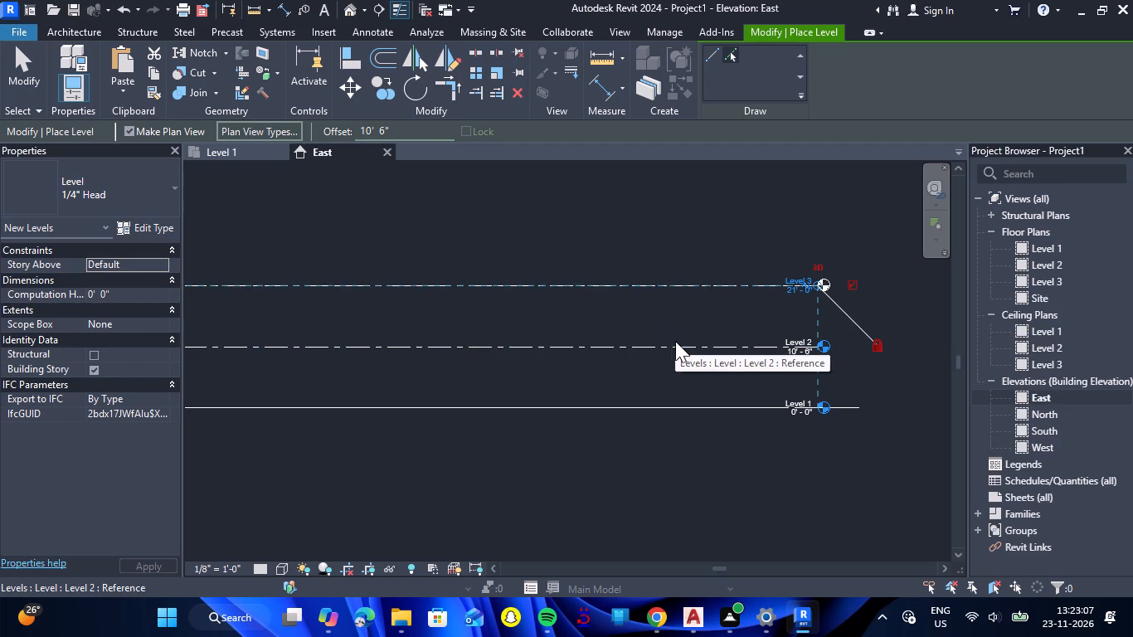
key("Escape")
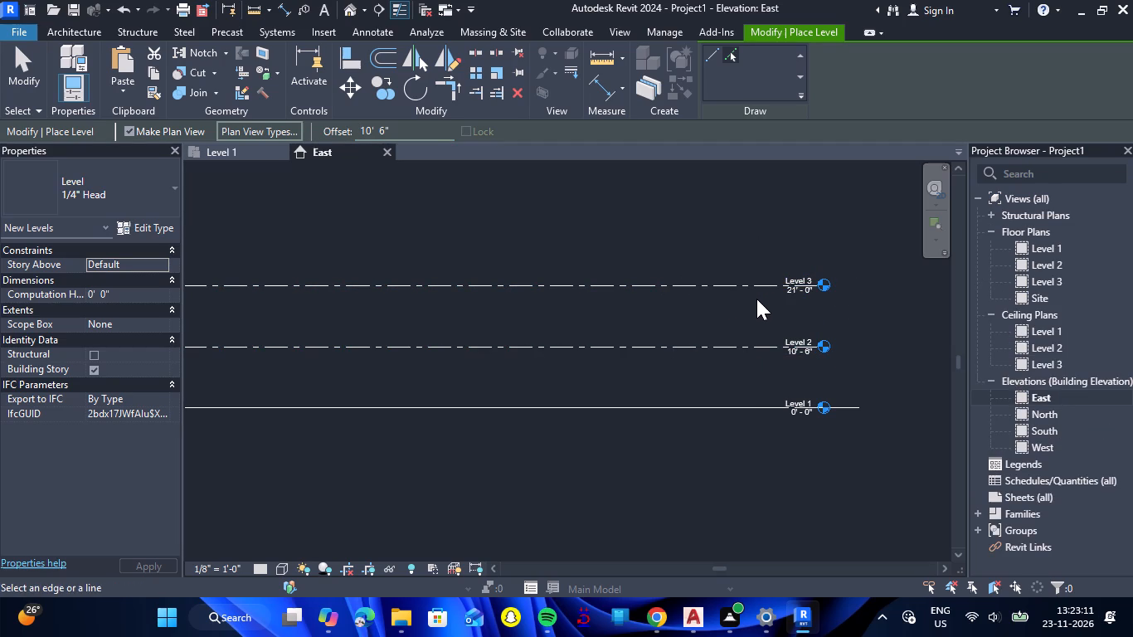
scroll(756, 303, "down", 5)
scroll(517, 312, "up", 3)
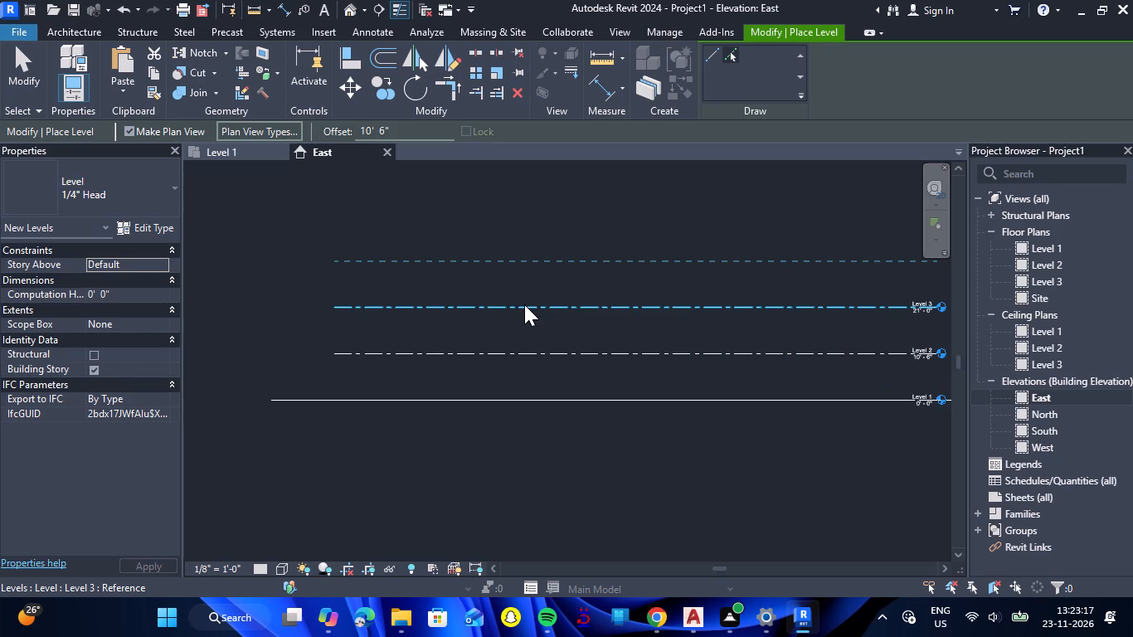
In the Level 1 floor plan, start the Wall command and duplicate the Generic - 8" basic wall type as Generic - 9".
left_click(234, 160)
scroll(477, 316, "down", 1)
scroll(428, 265, "up", 5)
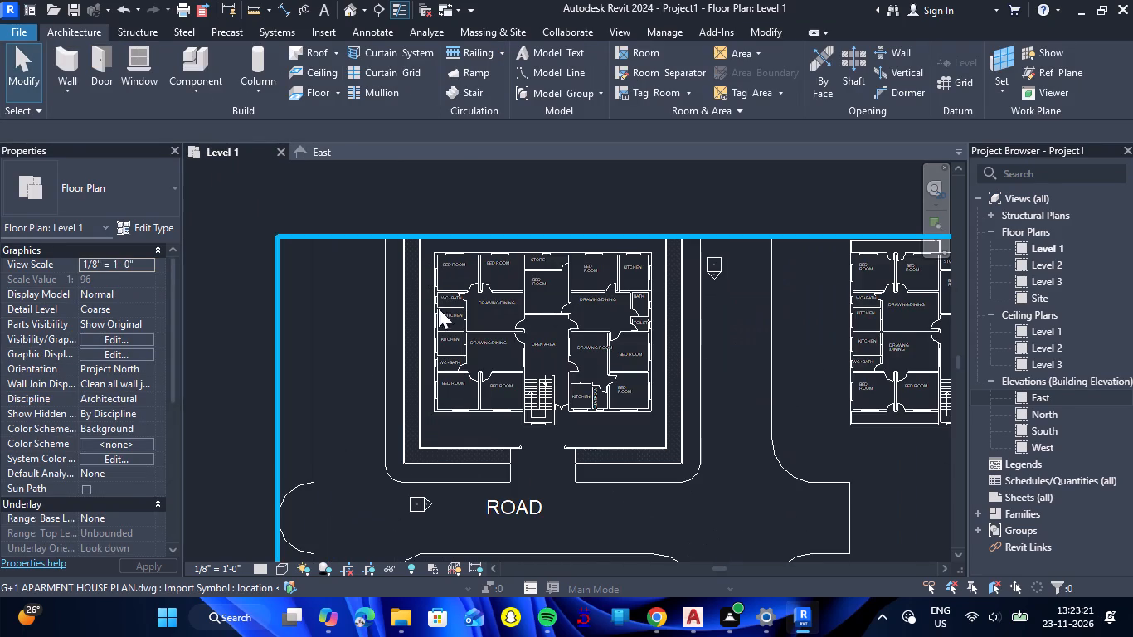
scroll(446, 356, "up", 5)
scroll(454, 301, "down", 2)
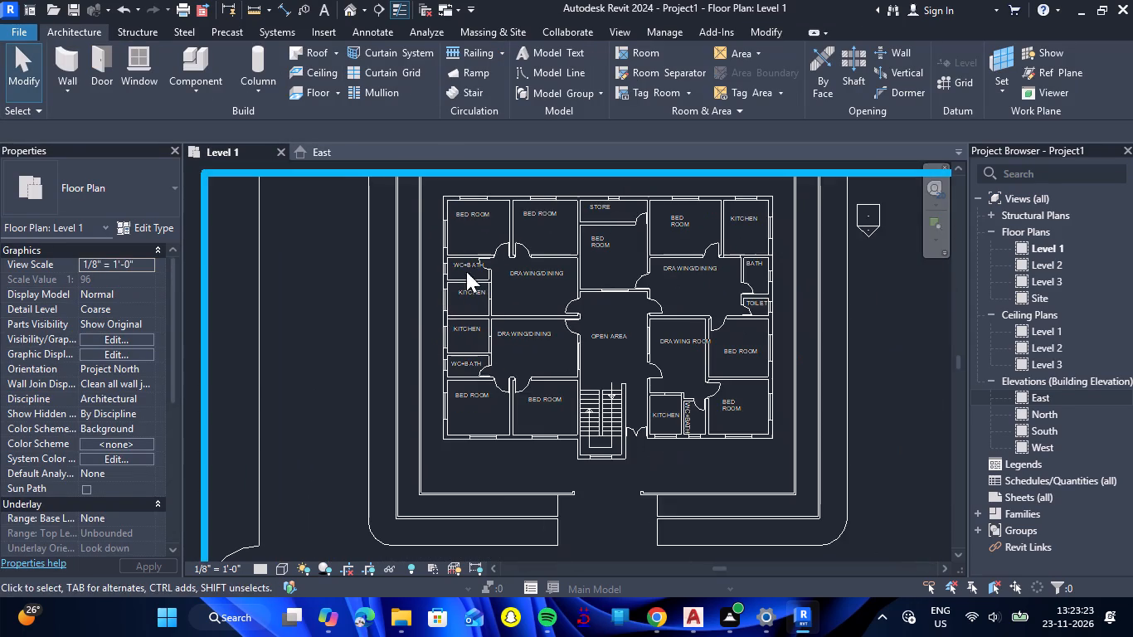
scroll(443, 181, "up", 2)
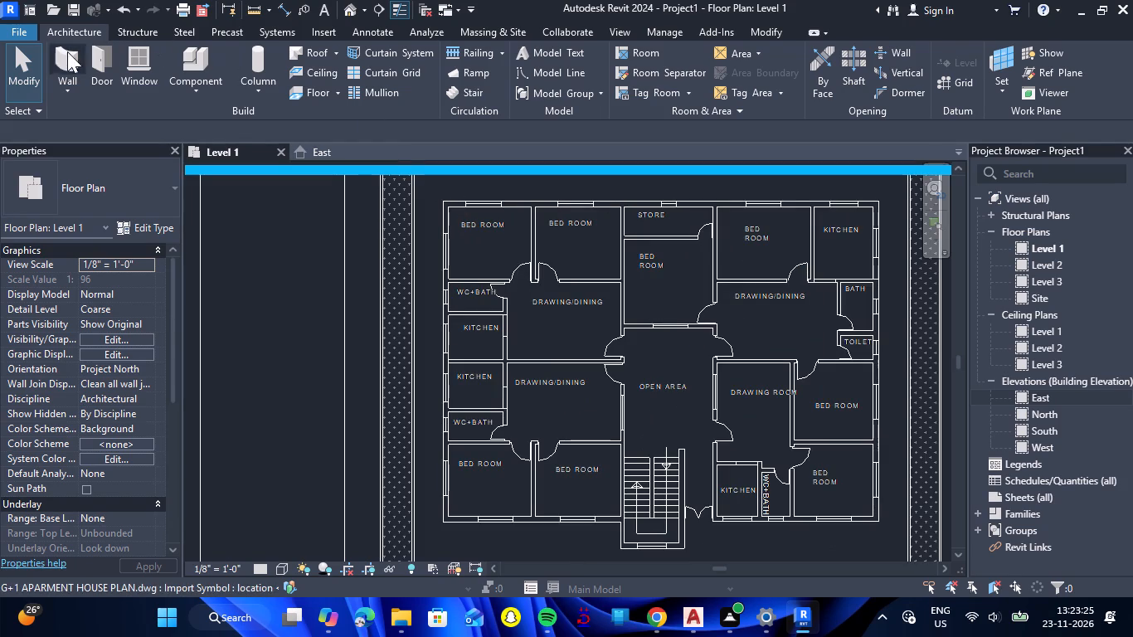
left_click(48, 55)
left_click(74, 56)
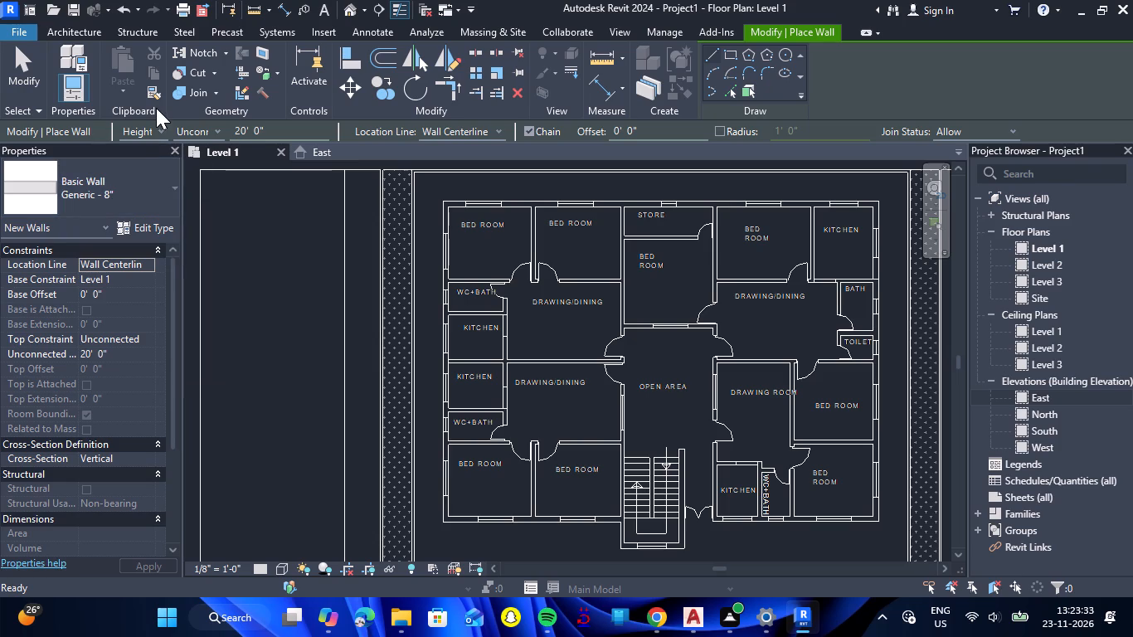
left_click(174, 190)
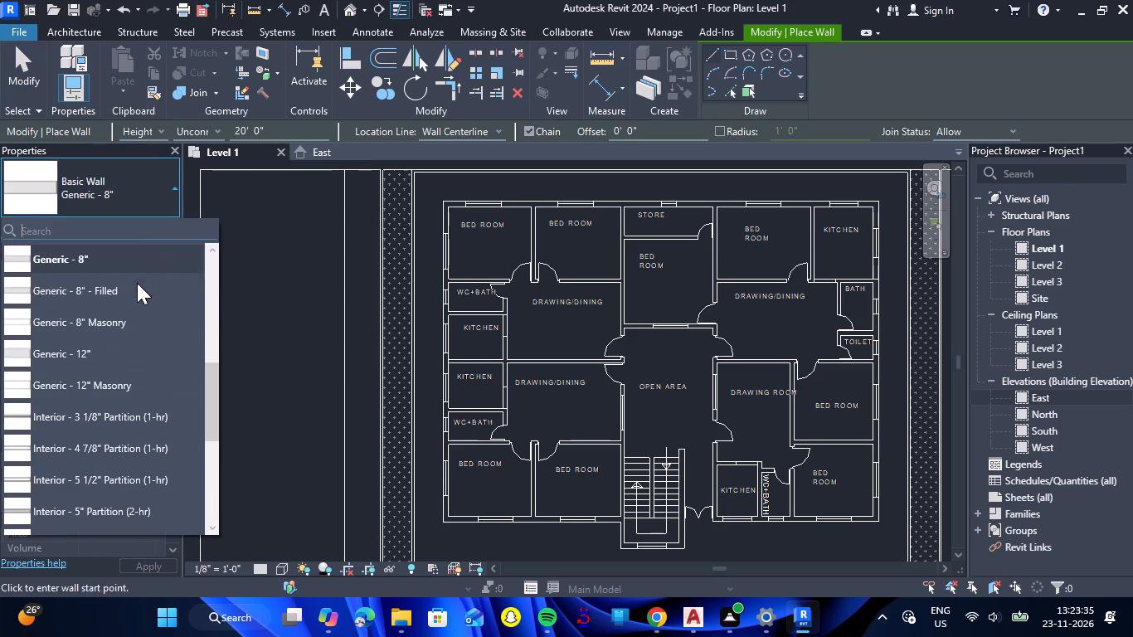
left_click(128, 250)
left_click(148, 231)
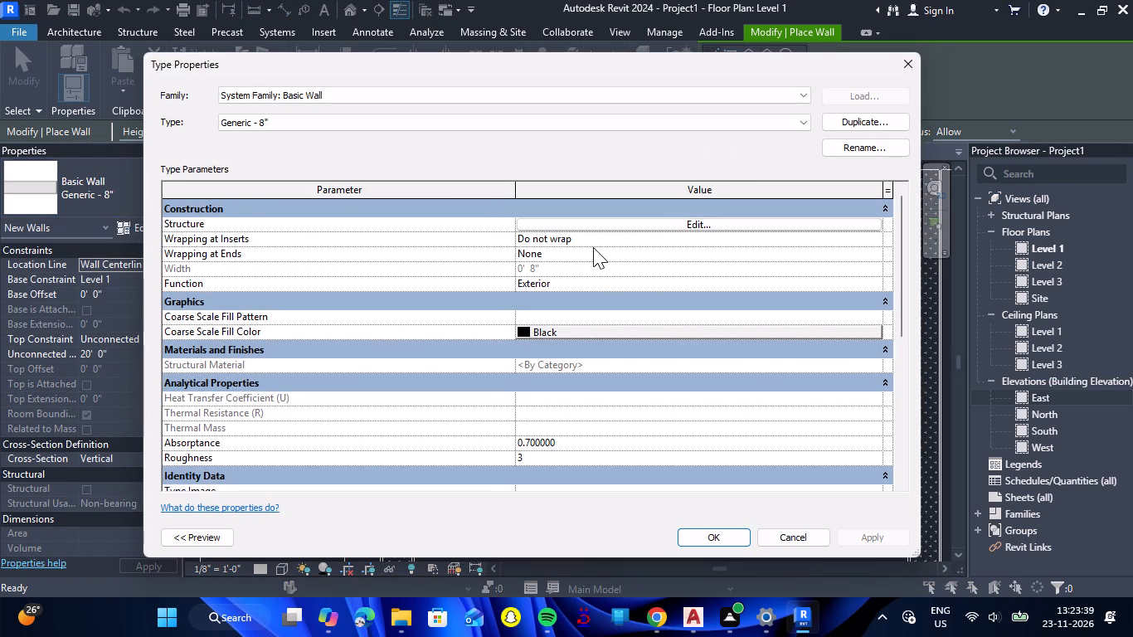
left_click(888, 118)
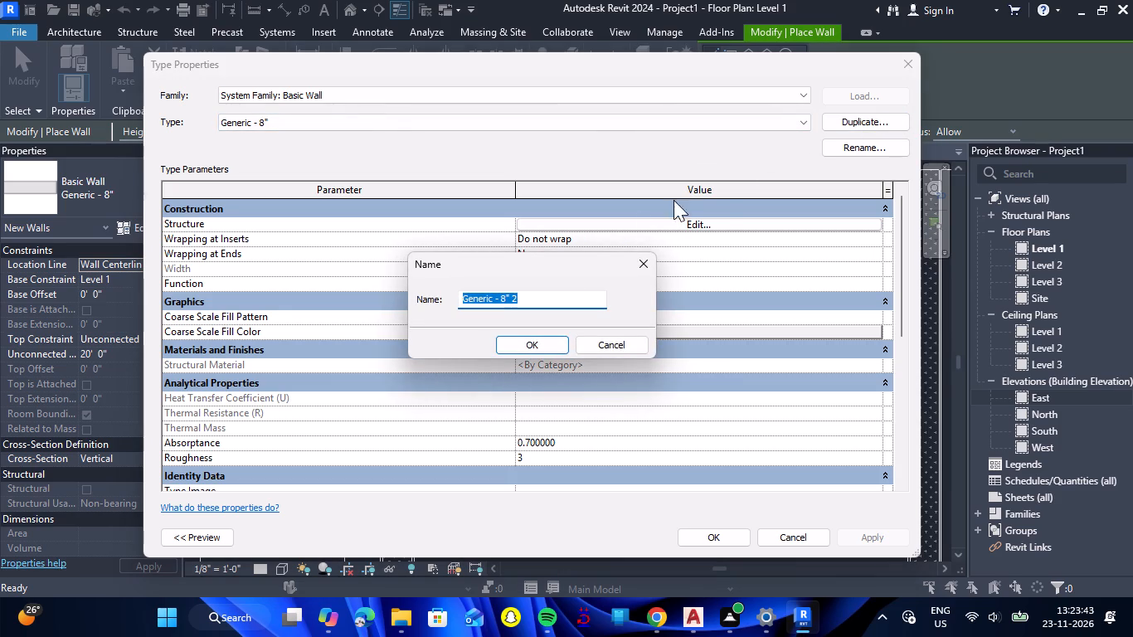
left_click(542, 306)
key("BackSpace")
key("BackSpace")
key("BackSpace")
key("BackSpace")
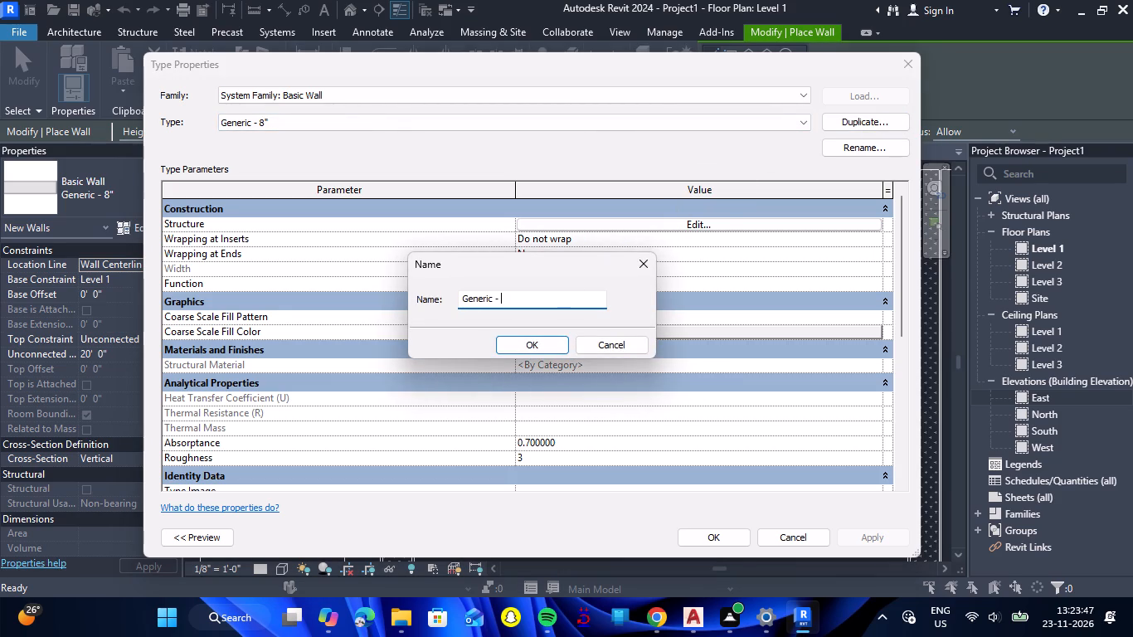
key("9")
key("shift+quotedbl")
key("Return")
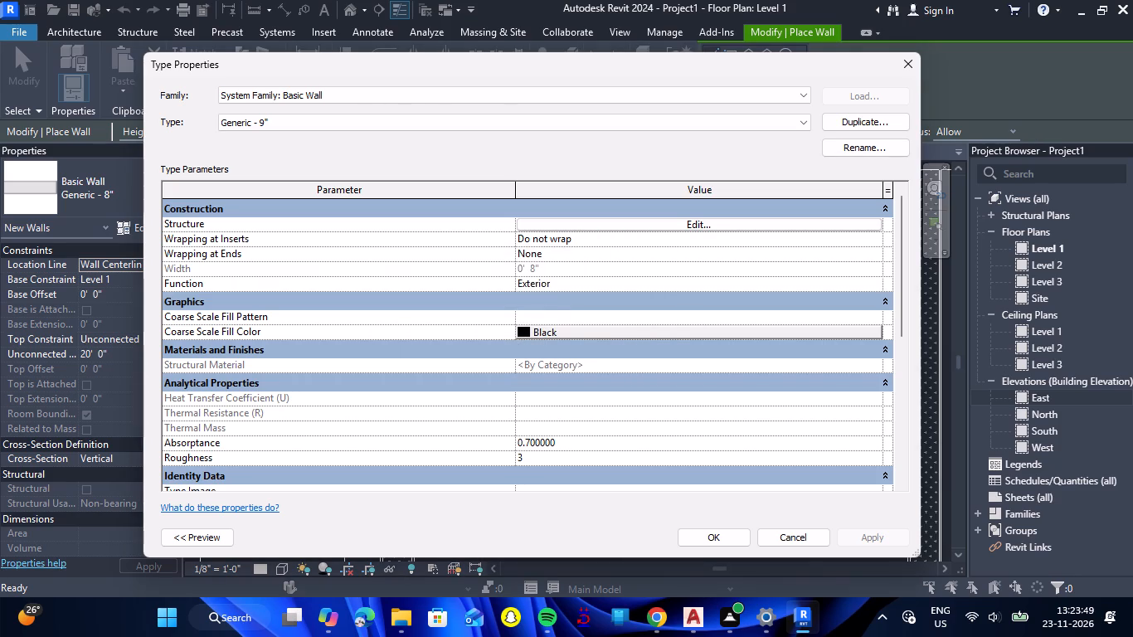
Set the structure layer thickness of the Generic - 9" wall type to 9".
left_click(691, 221)
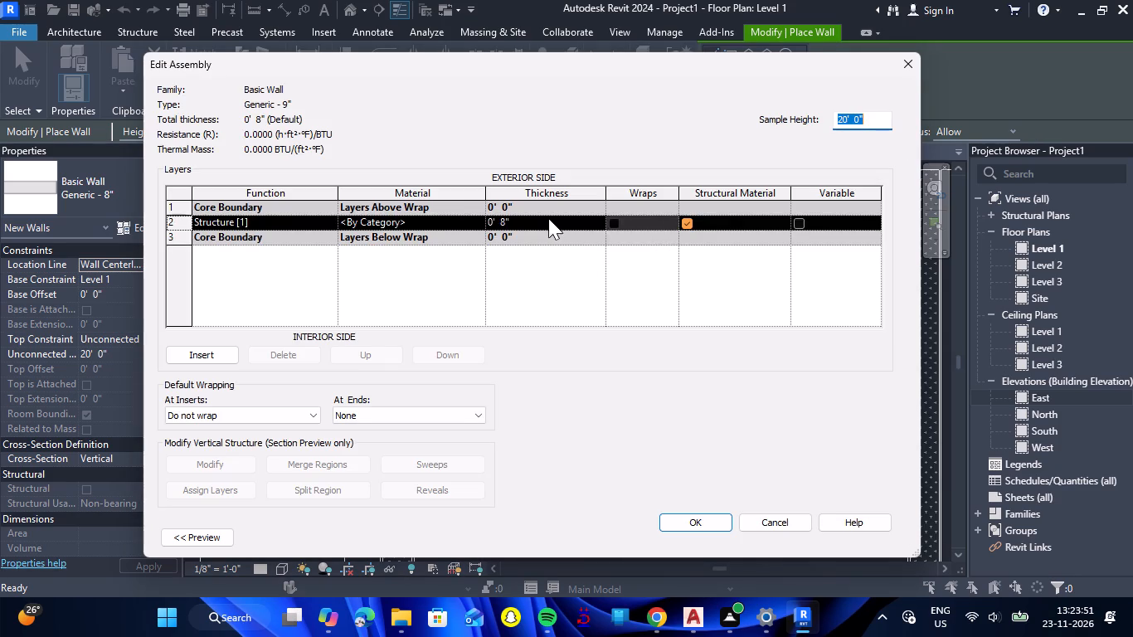
left_click(547, 218)
key("9")
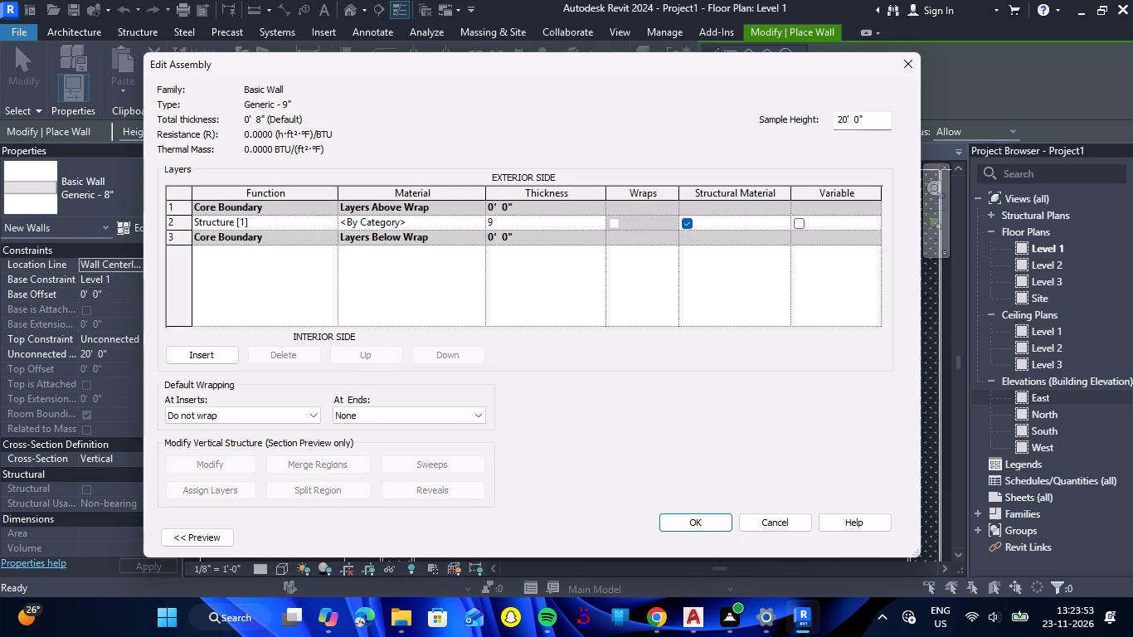
key("shift+quotedbl")
key("Return")
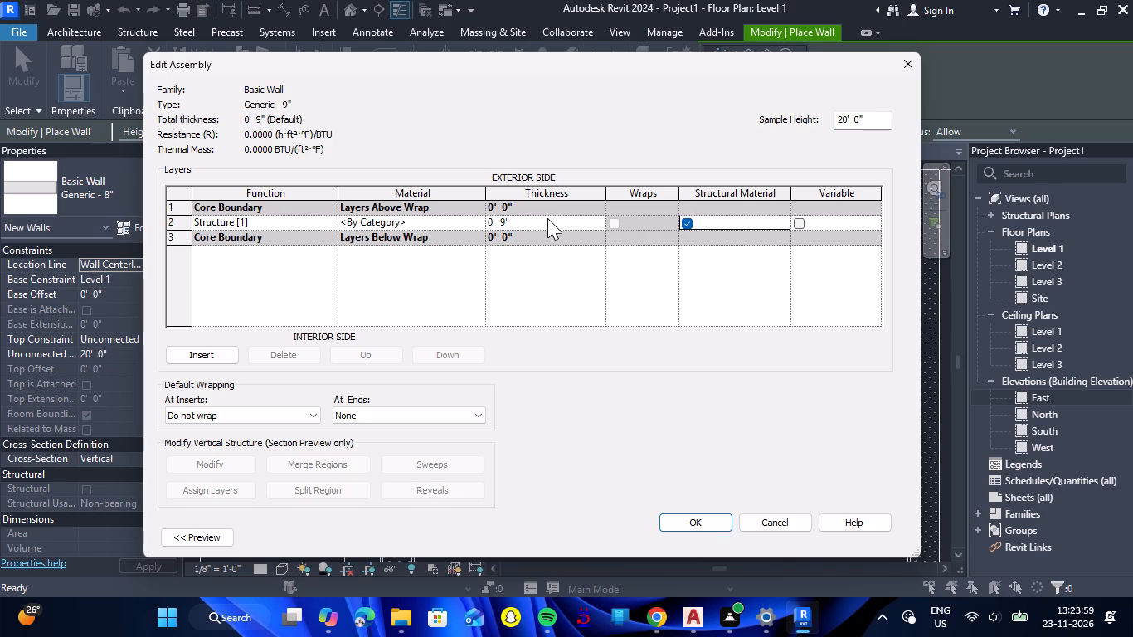
left_click(701, 519)
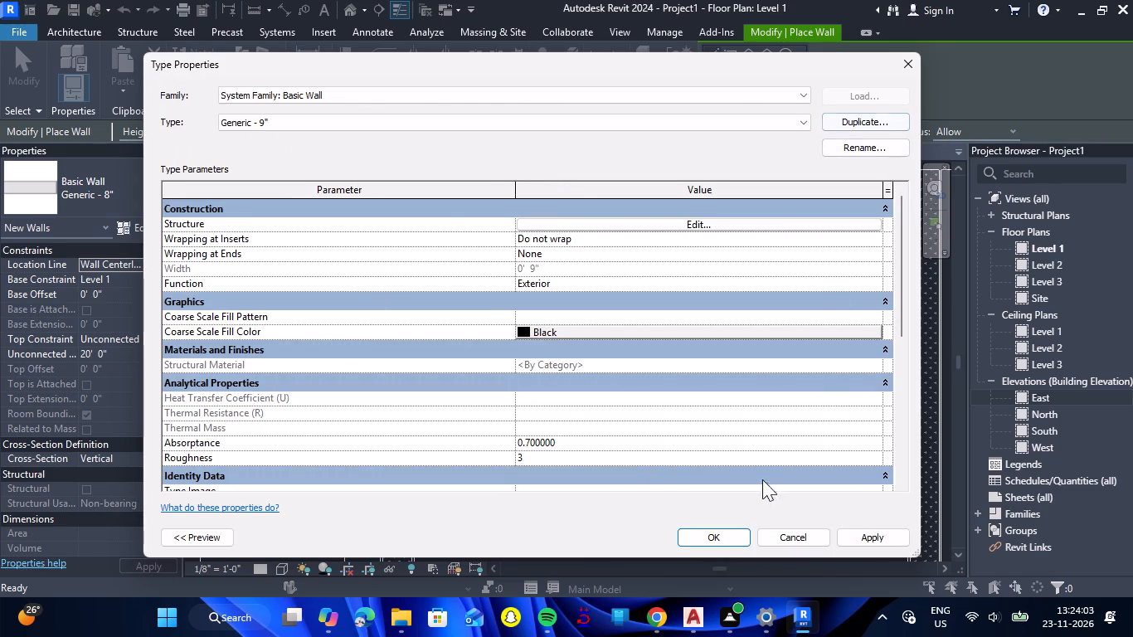
left_click(729, 541)
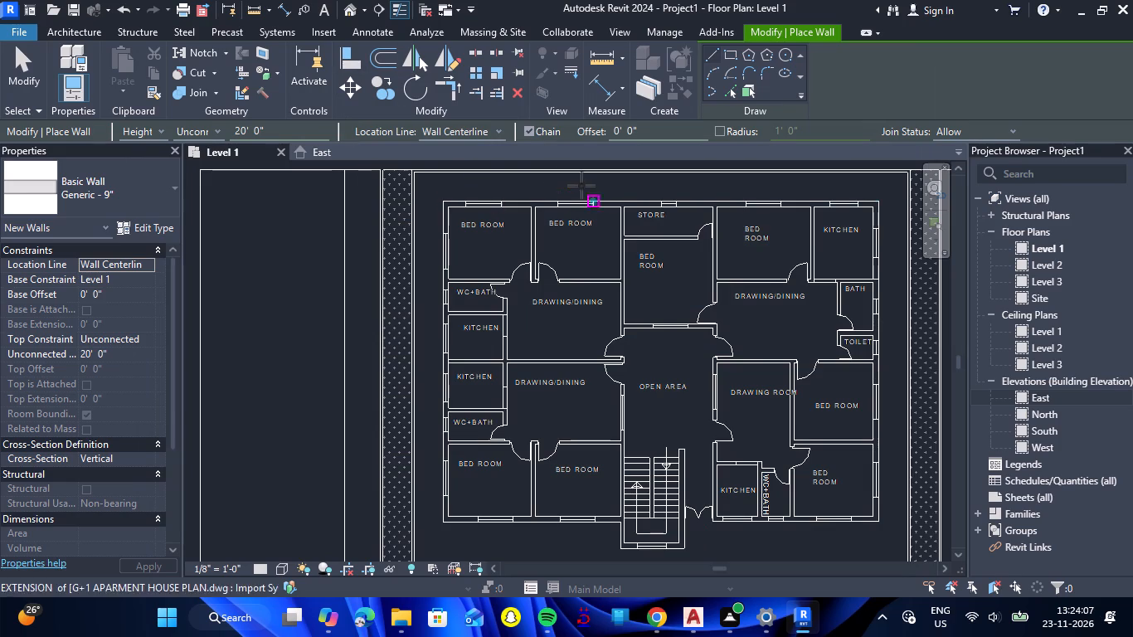
With location line Finish Face: Interior, trace the plan's left outer wall down from the upper corner, continuing about 25' 1" below the bedrooms to the staircase.
left_click(503, 126)
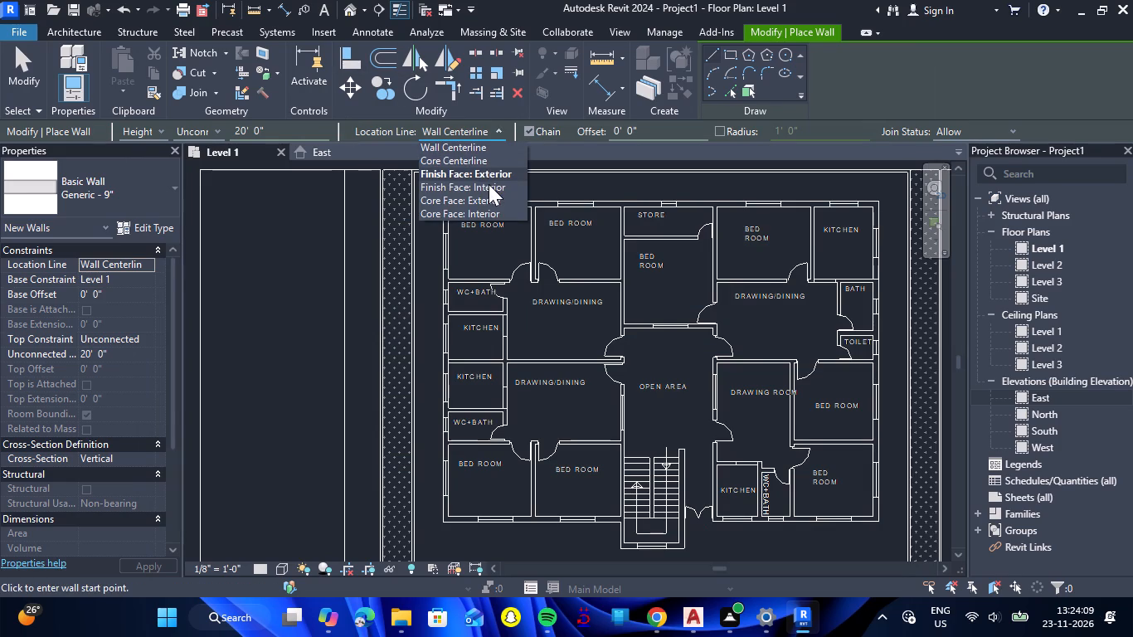
left_click(489, 184)
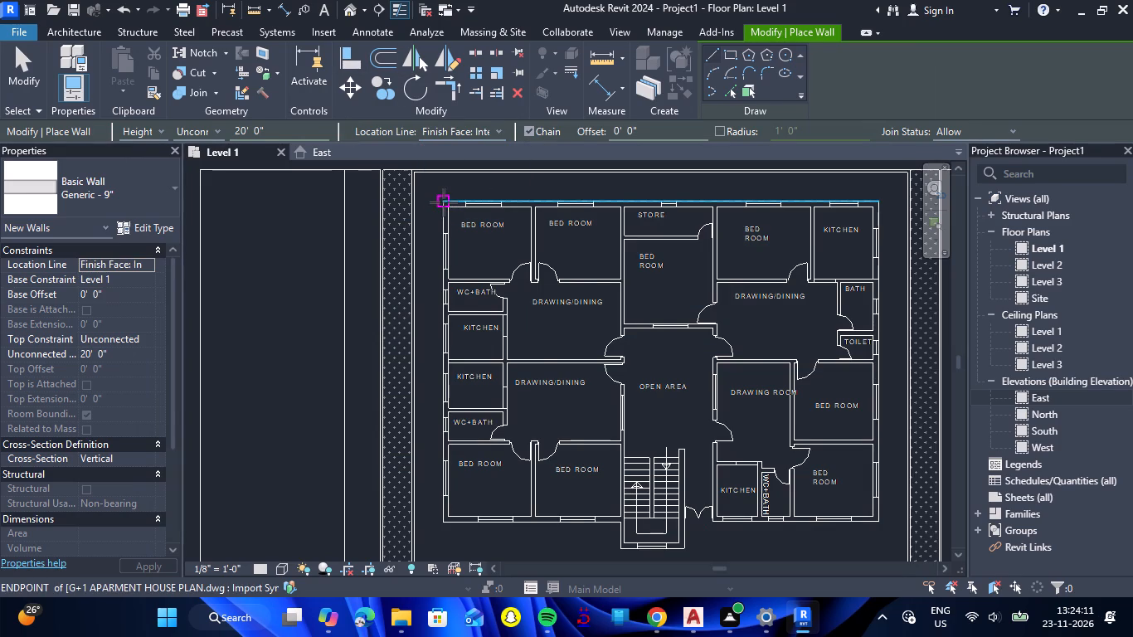
left_click(444, 202)
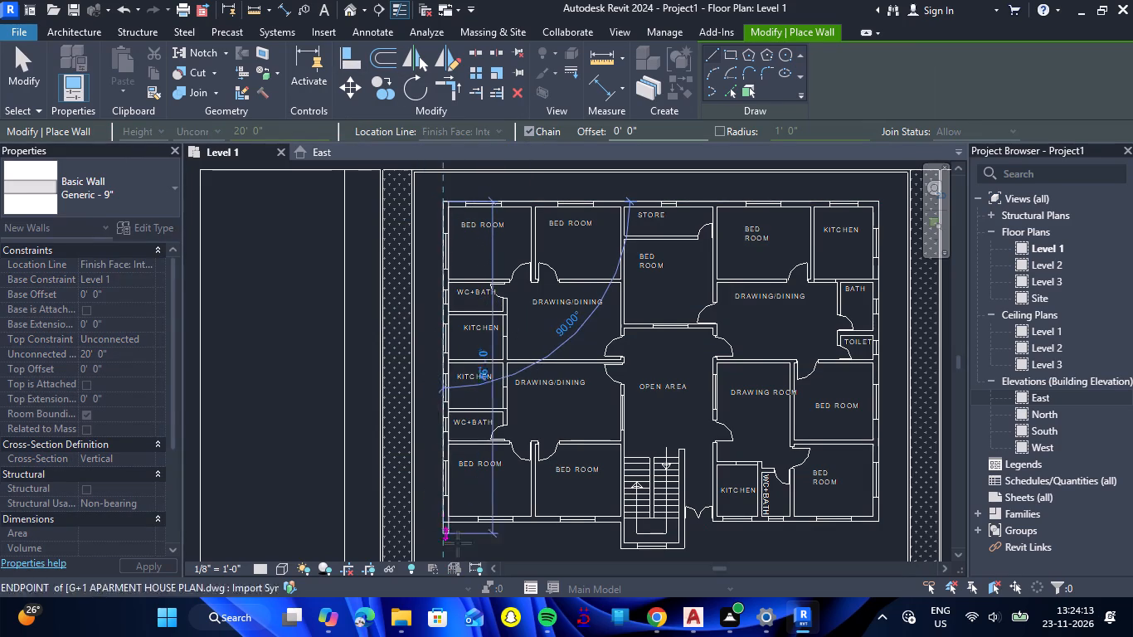
scroll(440, 531, "up", 9)
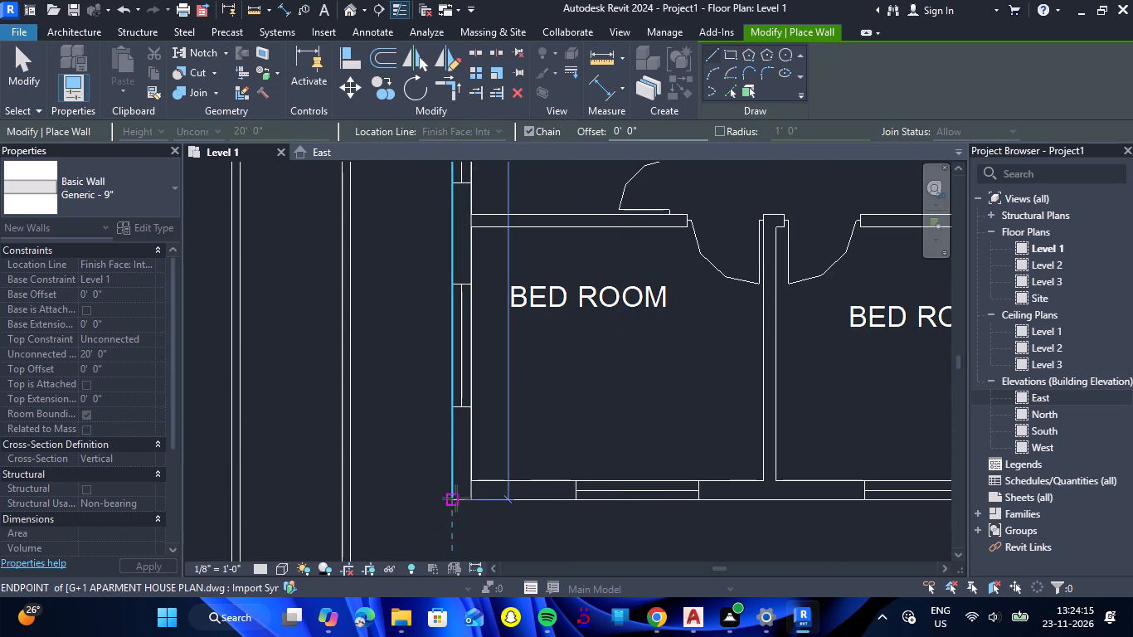
left_click(456, 498)
scroll(599, 491, "down", 5)
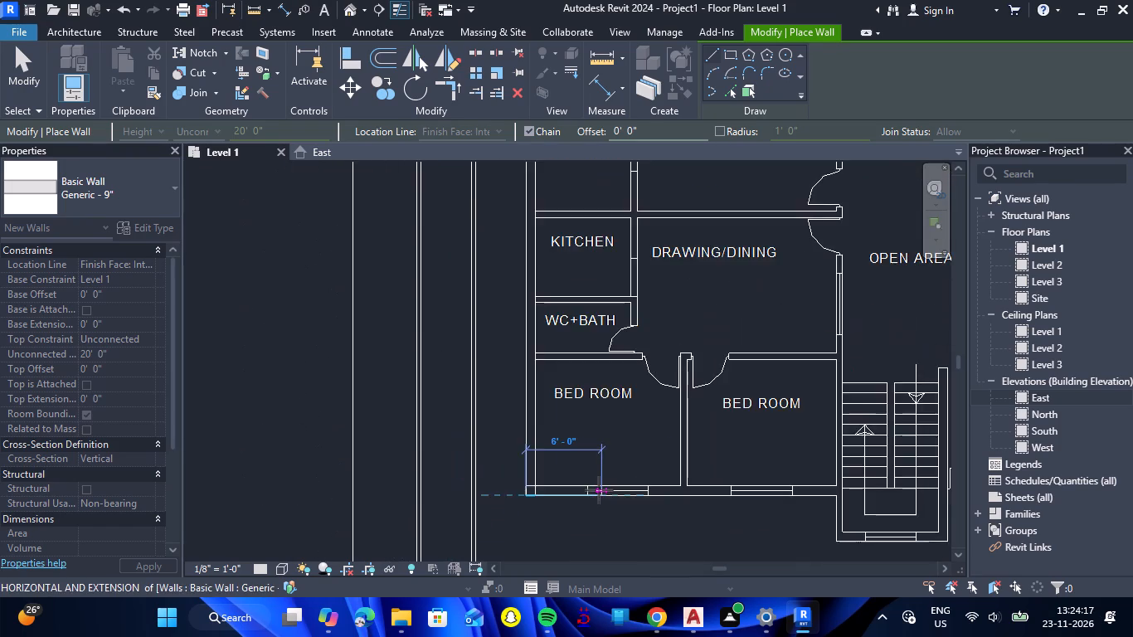
scroll(599, 490, "down", 2)
scroll(785, 497, "up", 5)
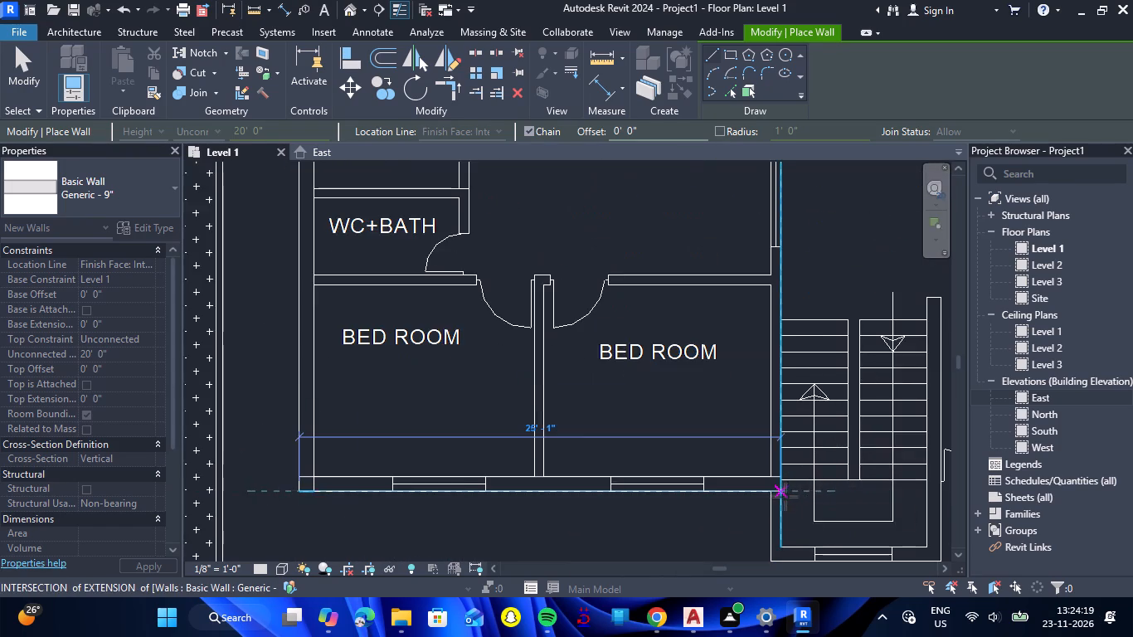
scroll(785, 494, "up", 3)
left_click(780, 489)
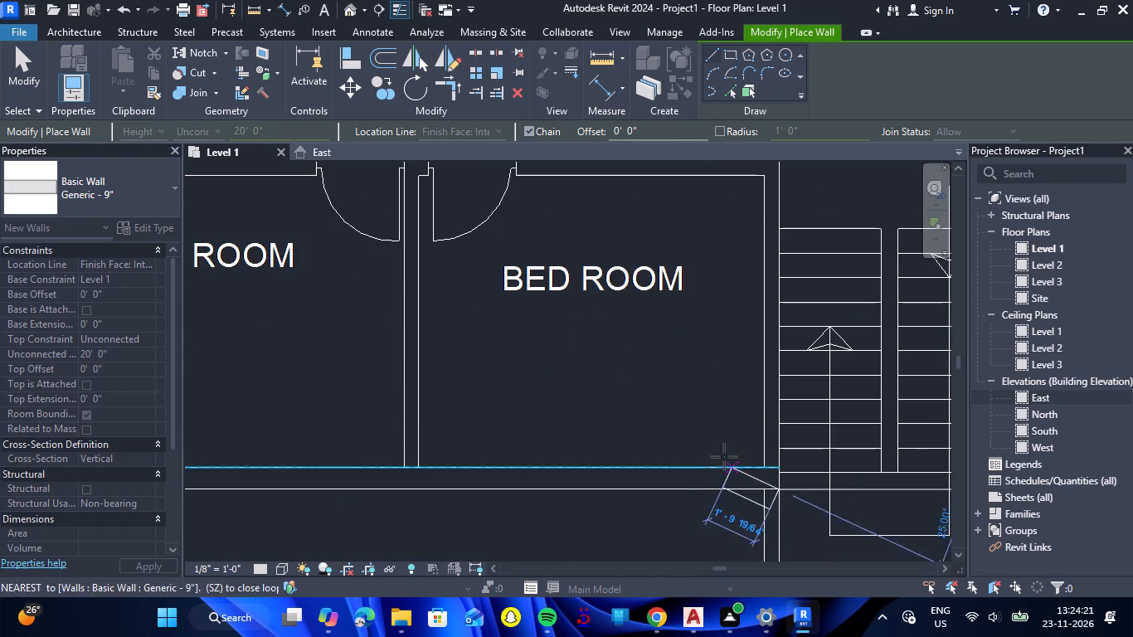
scroll(723, 456, "down", 6)
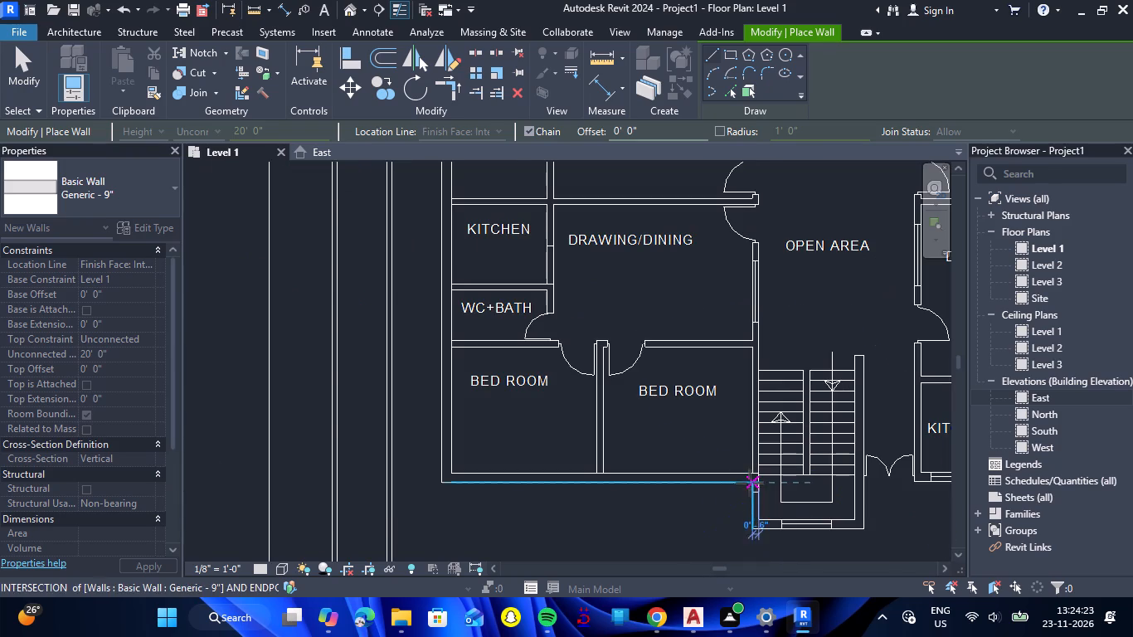
key("Escape")
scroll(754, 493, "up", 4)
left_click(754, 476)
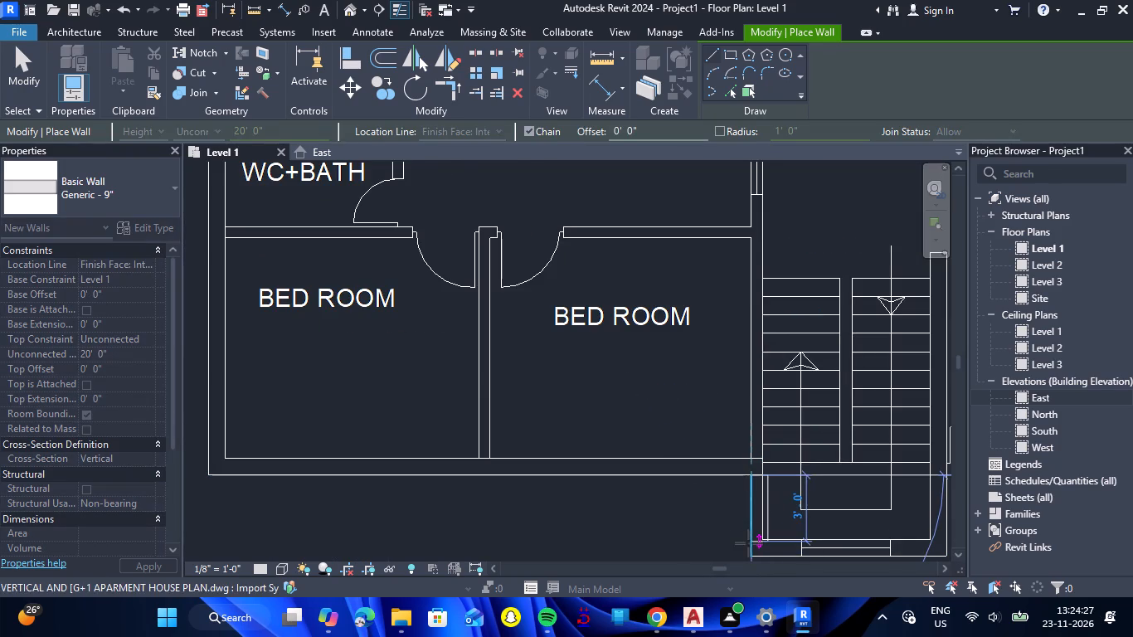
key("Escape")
Draw the staircase's lower outer wall between its two outer corners, about 8' 10" long.
scroll(709, 450, "down", 4)
scroll(768, 508, "up", 4)
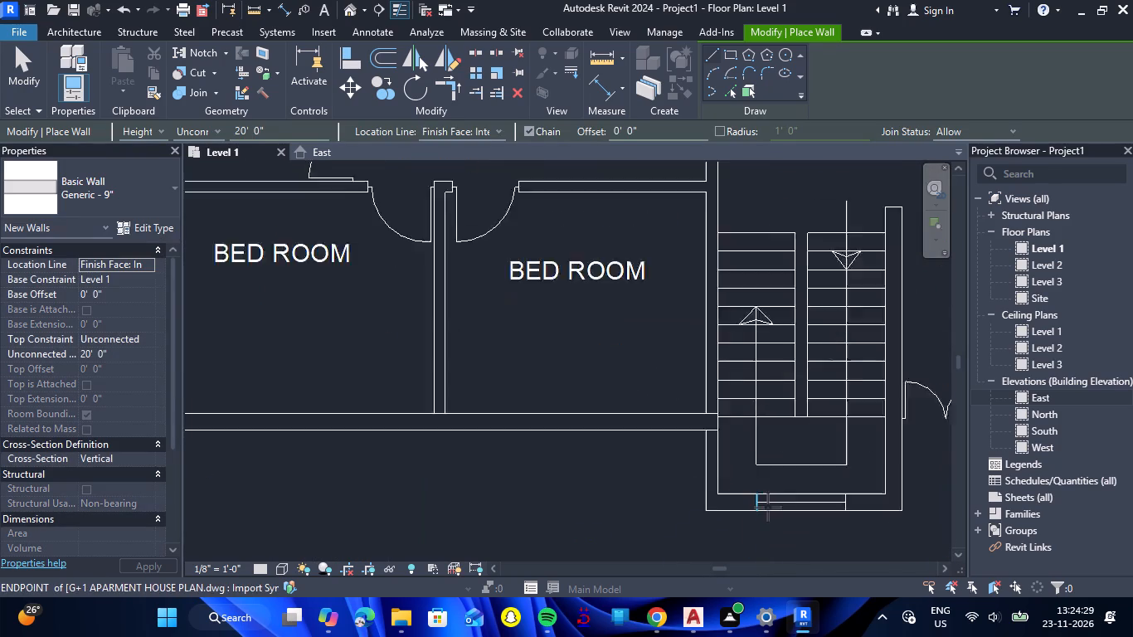
scroll(768, 508, "up", 1)
left_click(696, 513)
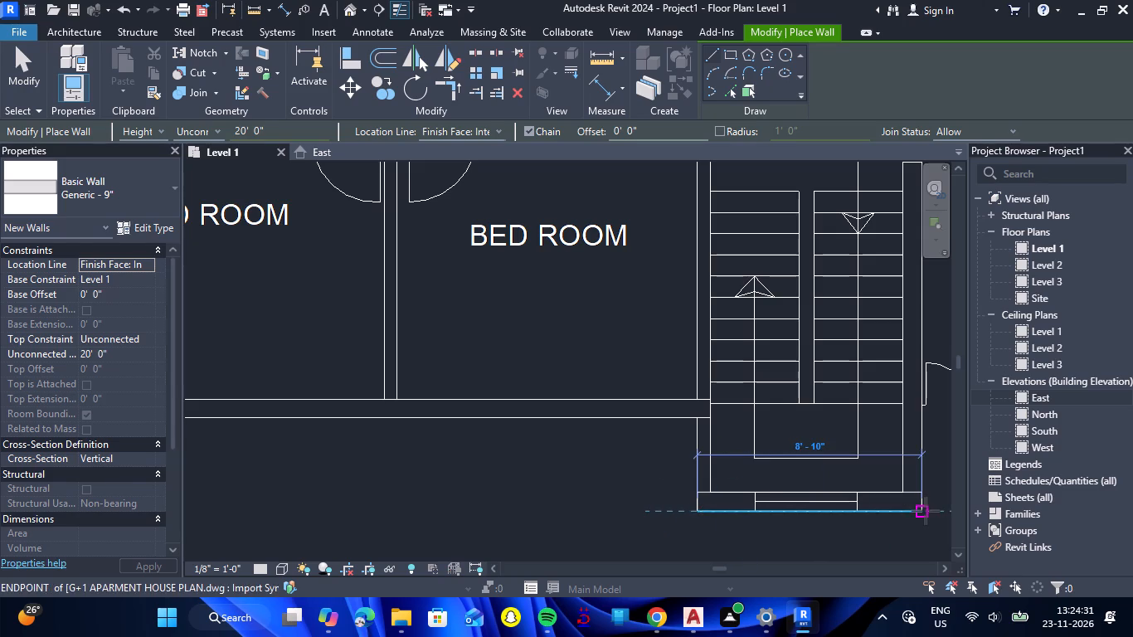
left_click(926, 511)
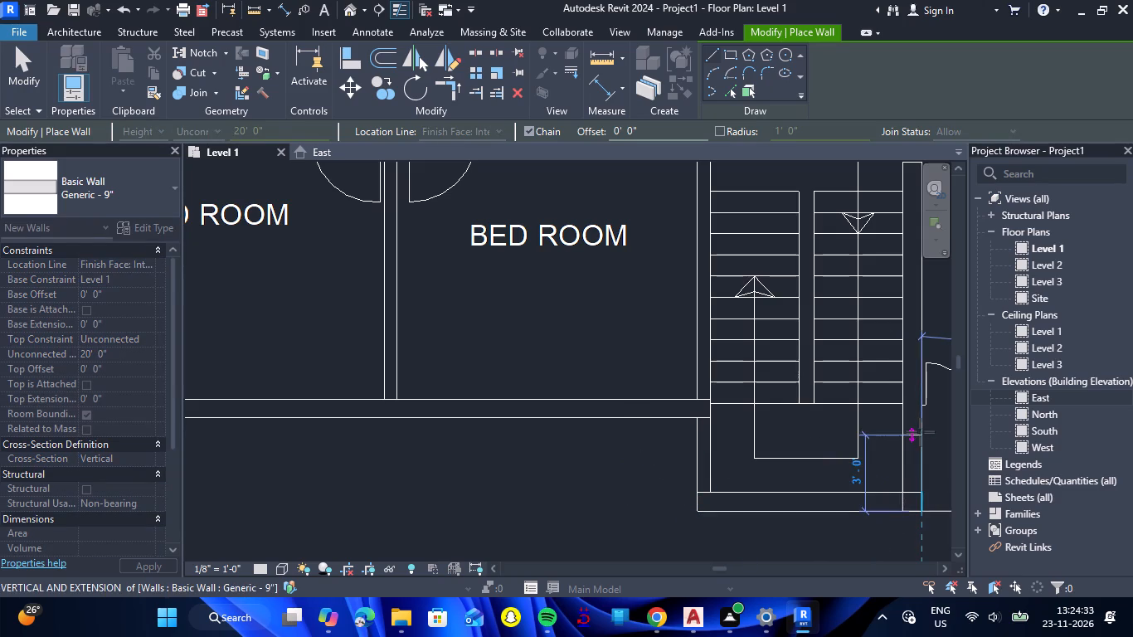
Continue the wall up the staircase's right side to its upper end beside the open area, about 13' 4 1/2" long.
scroll(921, 432, "down", 11)
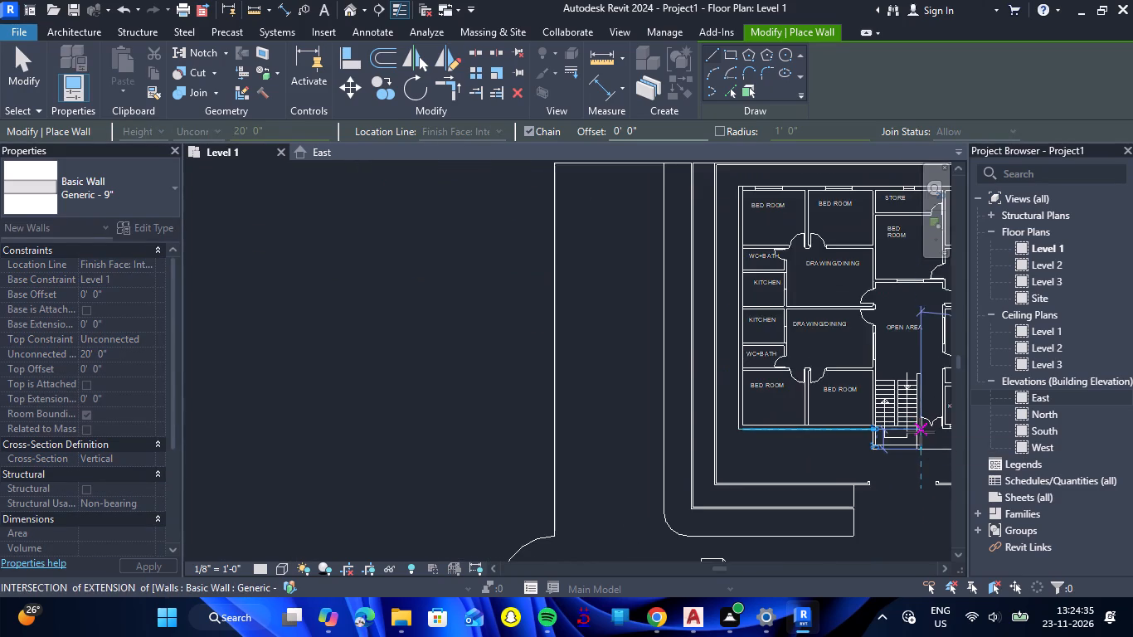
scroll(921, 432, "down", 14)
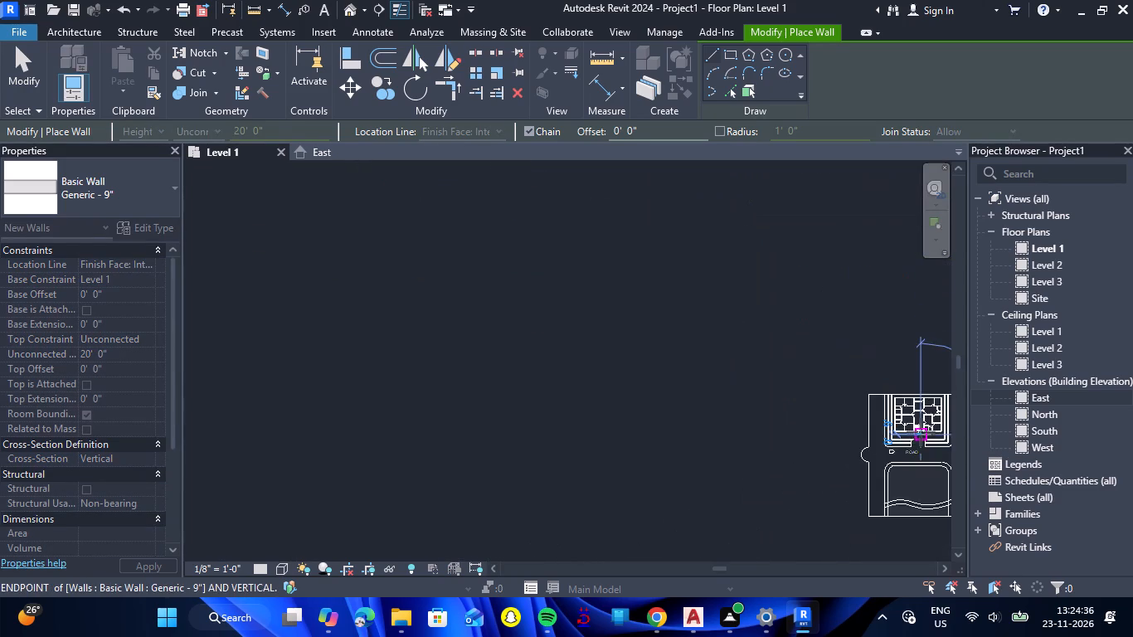
scroll(921, 432, "down", 11)
scroll(919, 433, "up", 3)
scroll(919, 433, "down", 5)
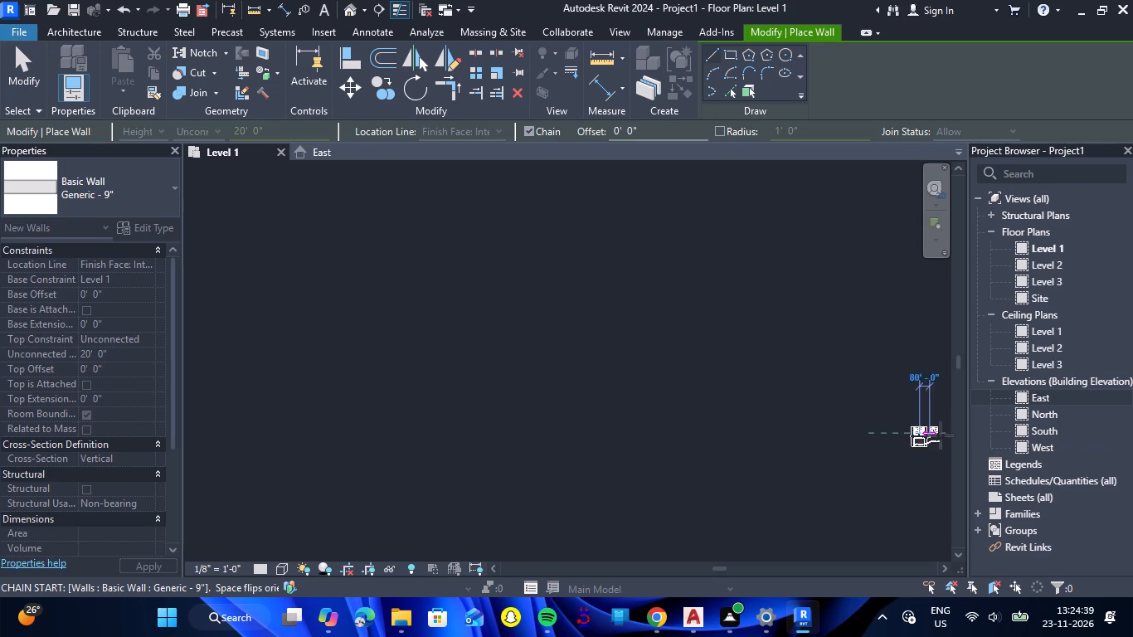
scroll(945, 437, "up", 18)
scroll(750, 439, "up", 5)
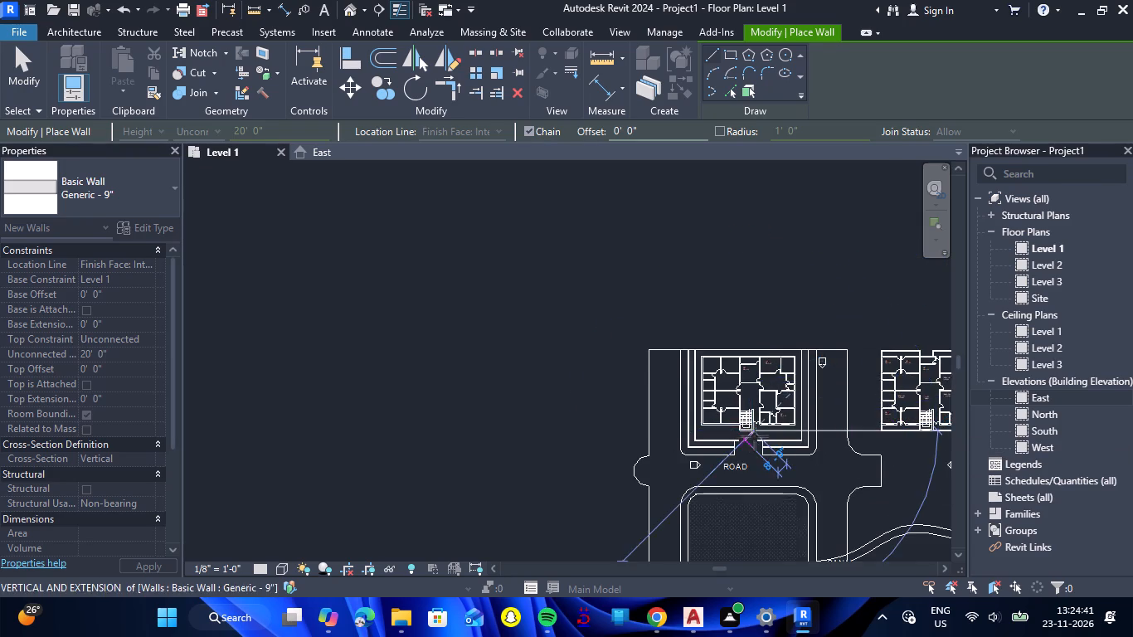
scroll(755, 436, "up", 2)
scroll(856, 387, "up", 5)
scroll(673, 400, "up", 4)
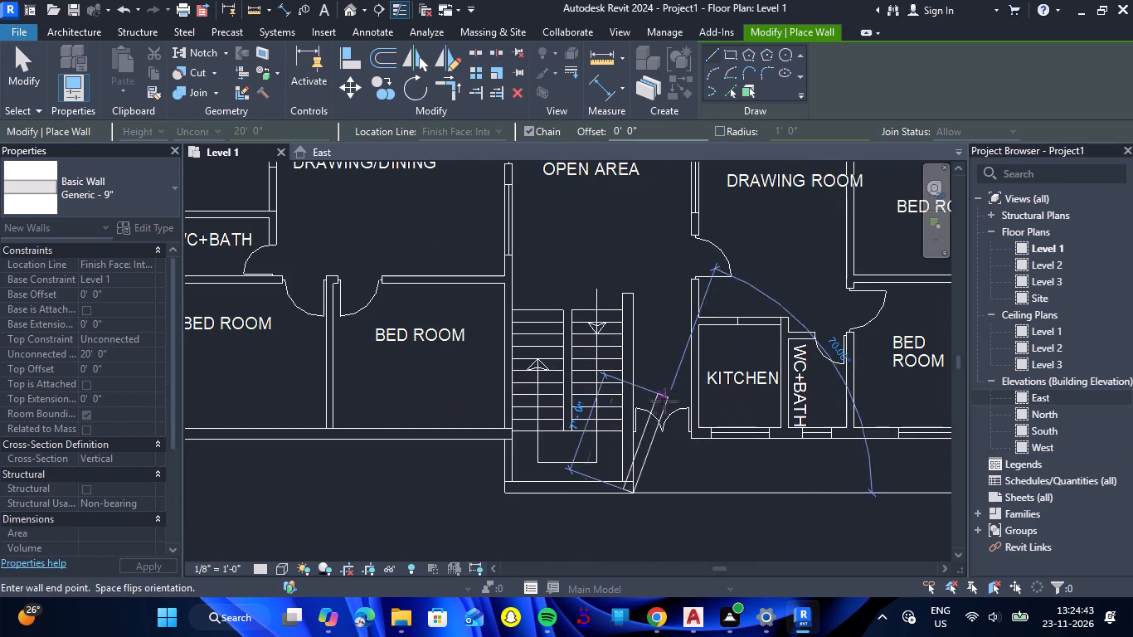
scroll(630, 293, "up", 5)
left_click(636, 294)
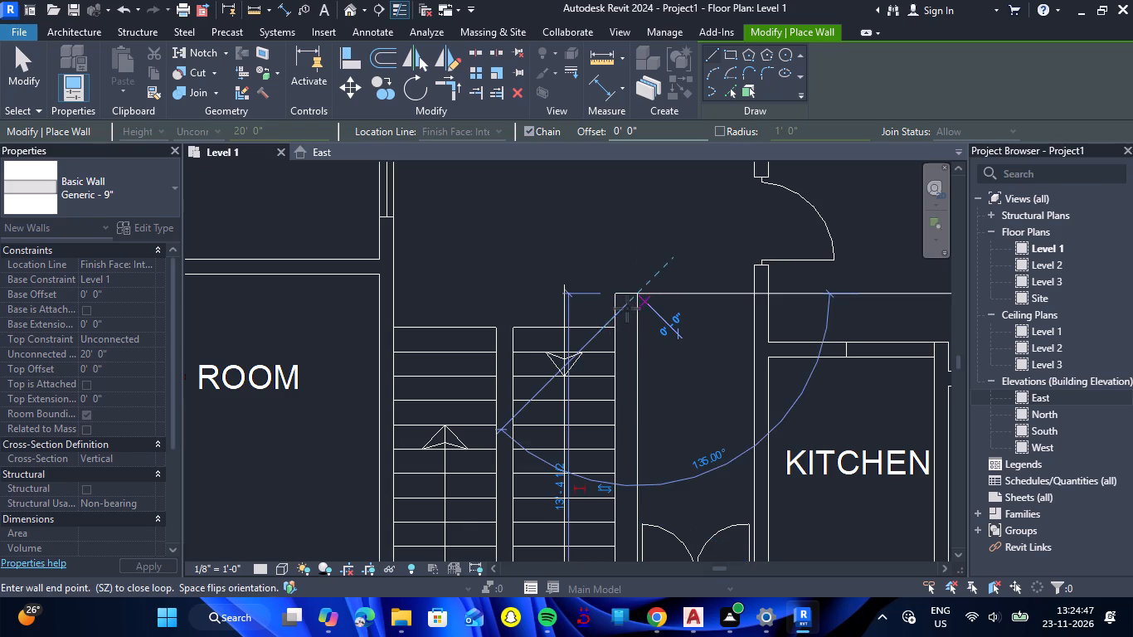
key("Escape")
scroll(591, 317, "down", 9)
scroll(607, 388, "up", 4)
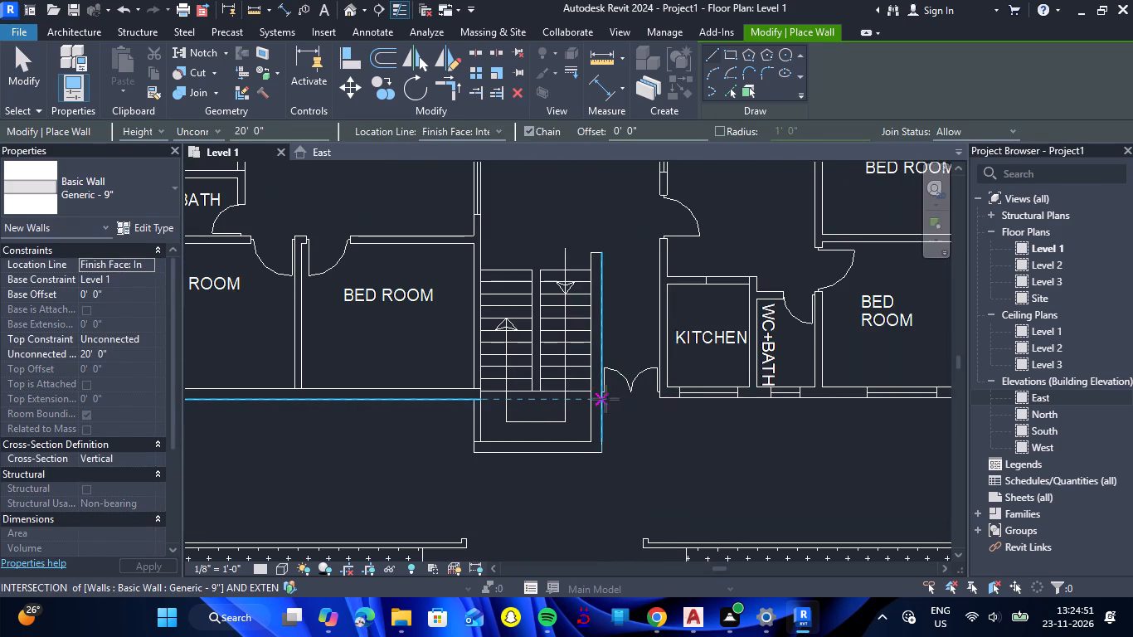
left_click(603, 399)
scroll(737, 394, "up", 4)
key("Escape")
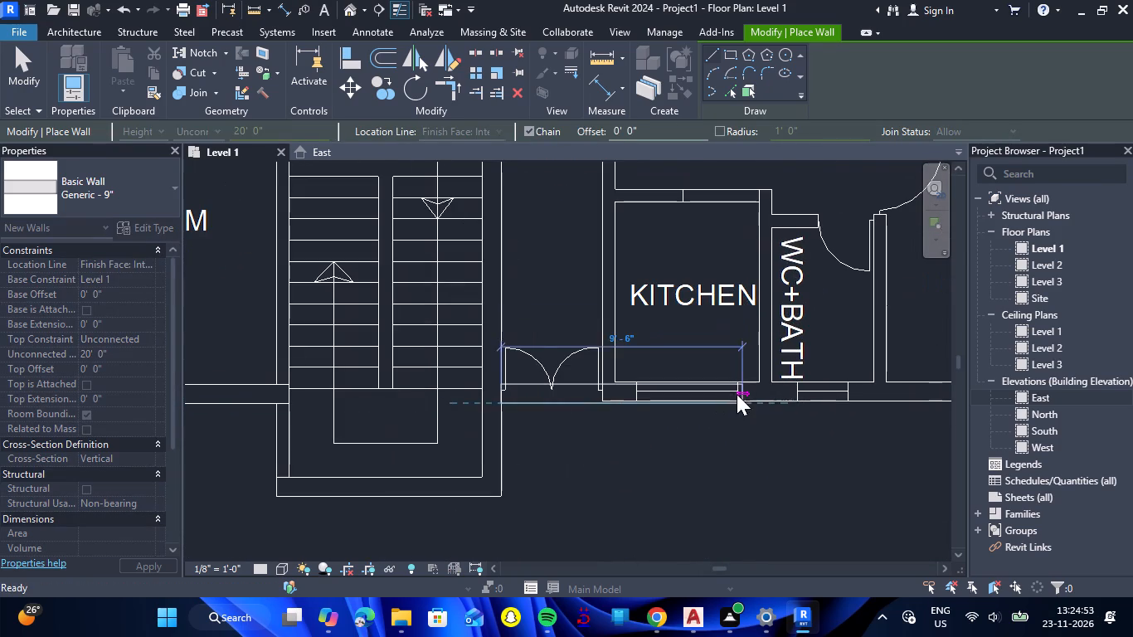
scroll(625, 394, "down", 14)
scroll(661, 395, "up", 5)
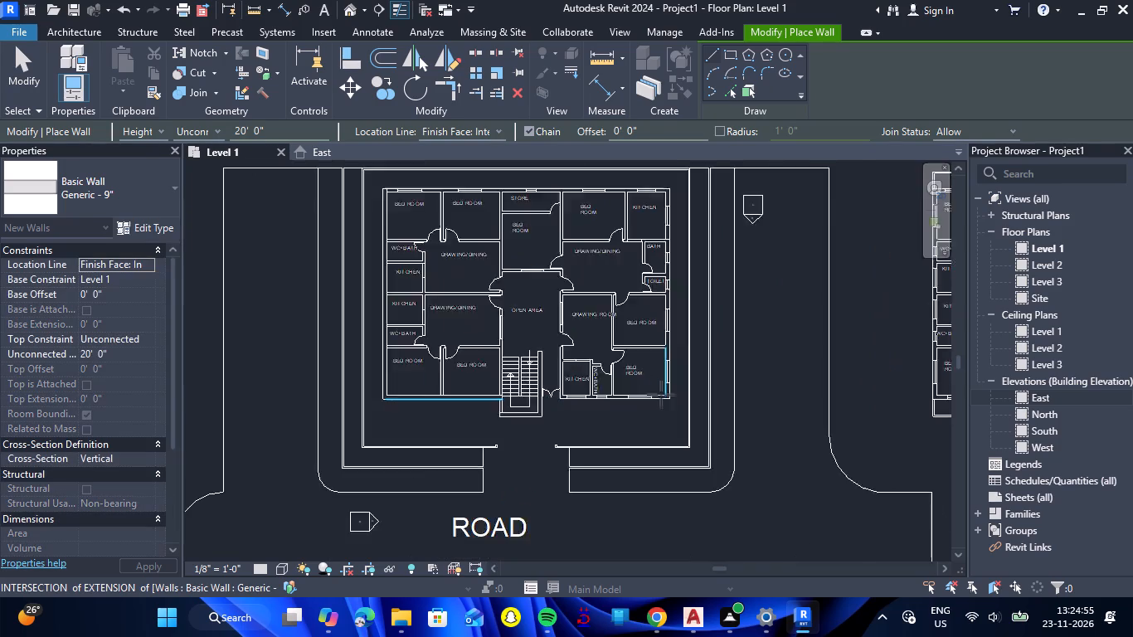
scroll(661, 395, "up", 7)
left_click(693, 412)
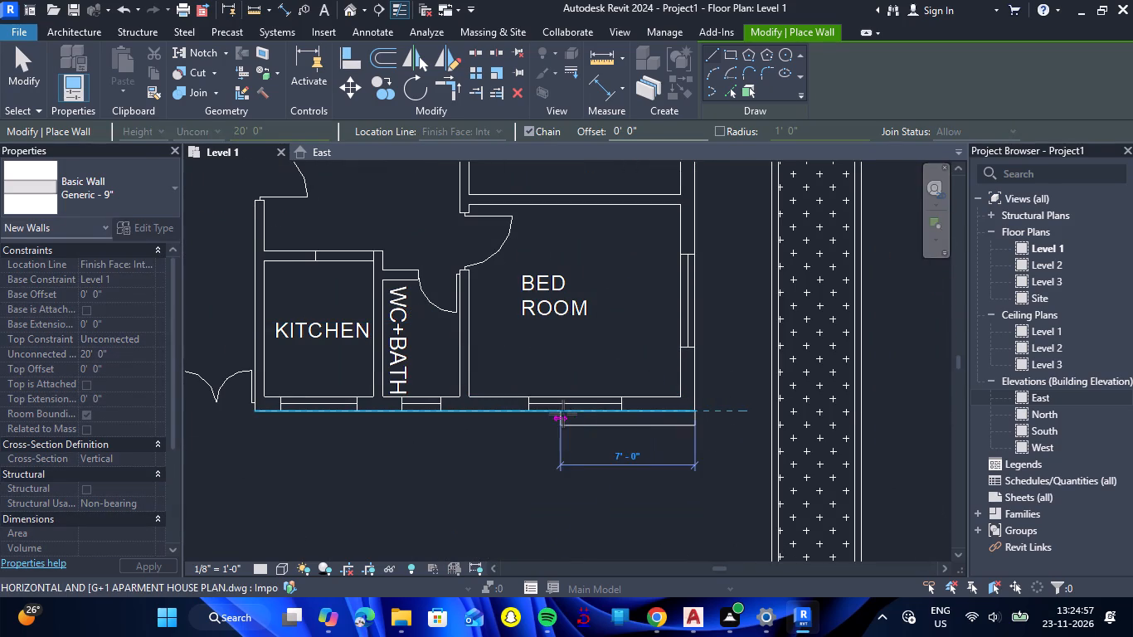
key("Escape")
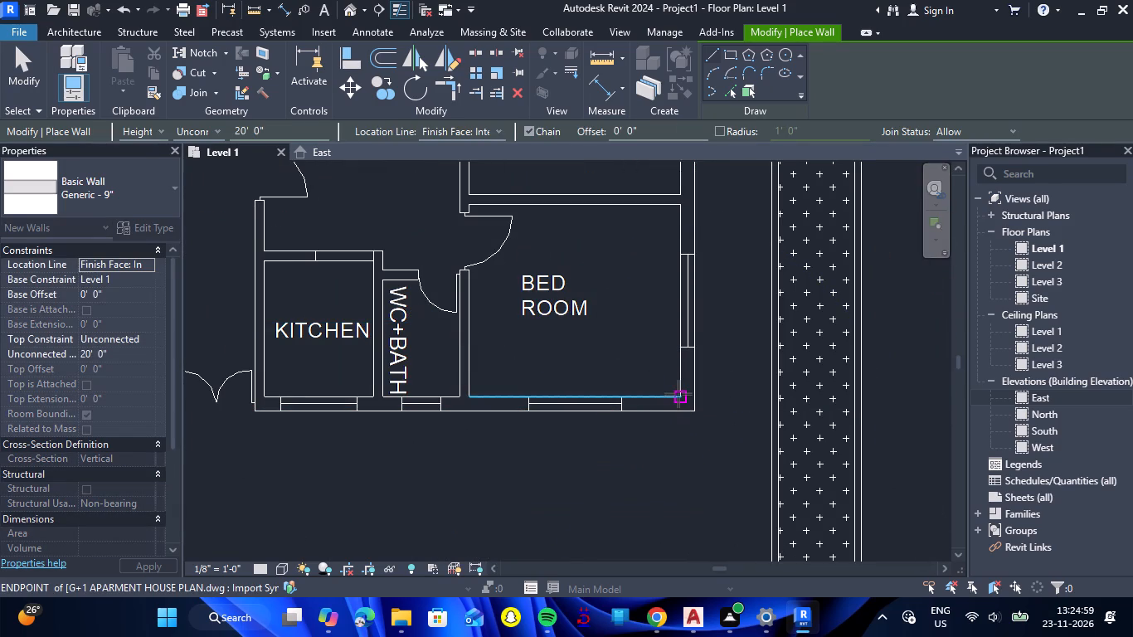
Draw the front wall from the lower-right bedroom's inner corner past the kitchen to the staircase wall, about 26' 6 1/2" long.
left_click(680, 398)
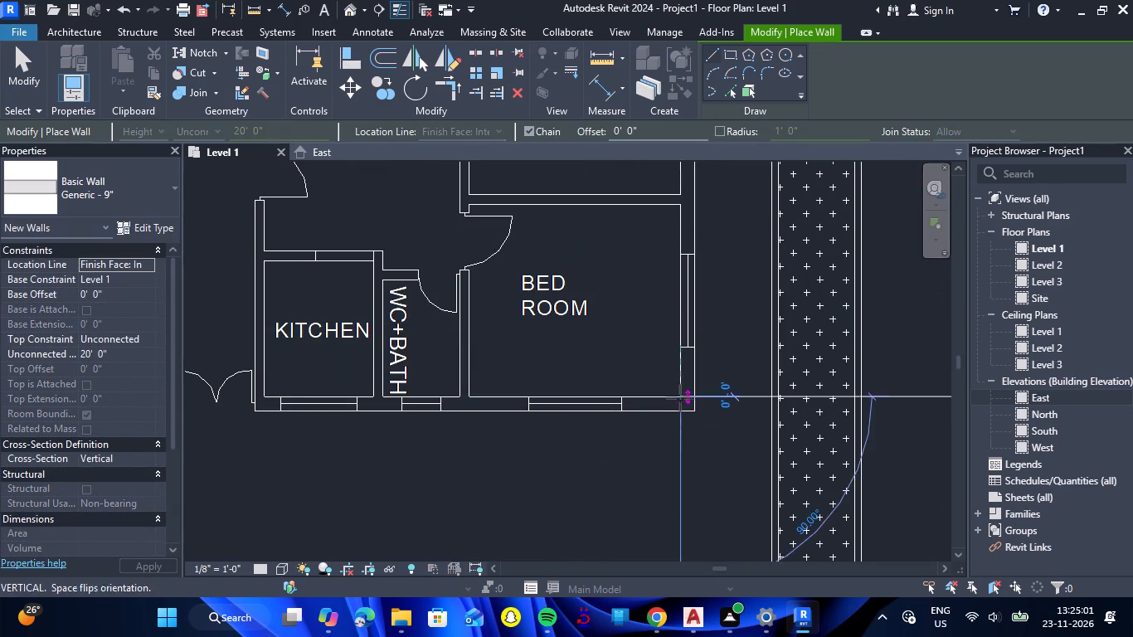
scroll(533, 406, "down", 3)
scroll(298, 398, "up", 2)
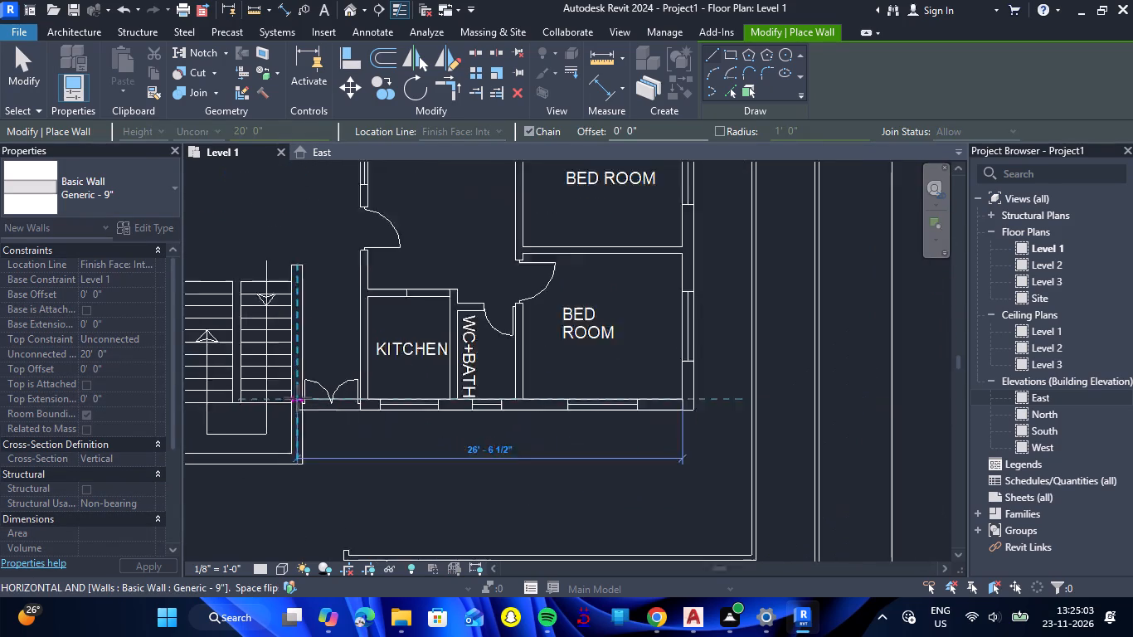
scroll(298, 398, "up", 5)
left_click(309, 400)
key("Escape")
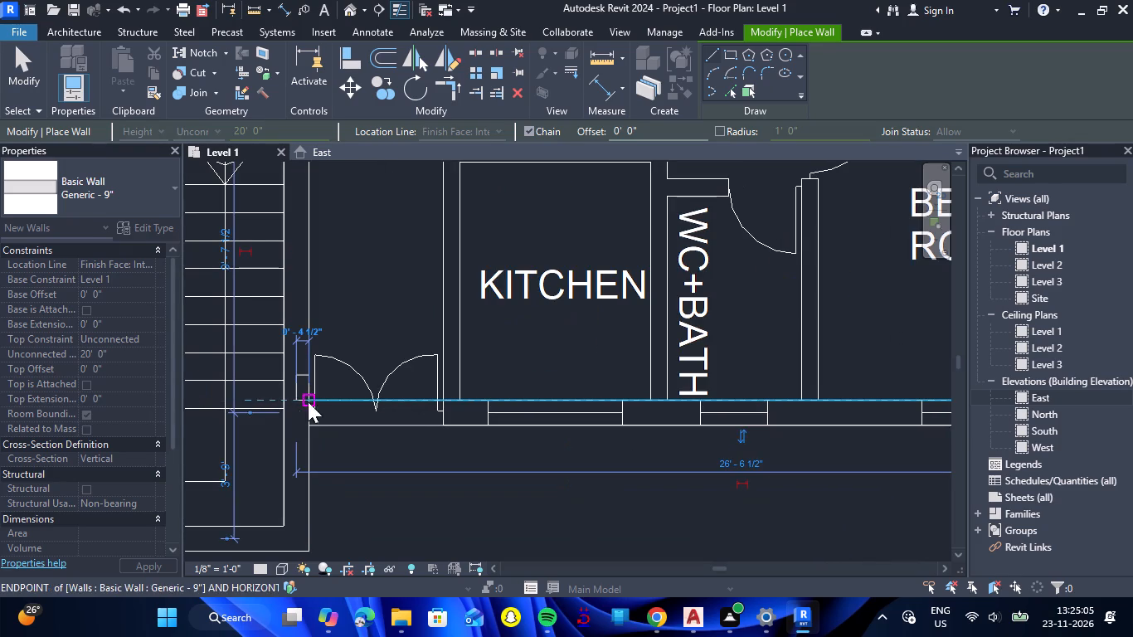
scroll(272, 440, "down", 5)
scroll(403, 437, "down", 4)
key("Escape")
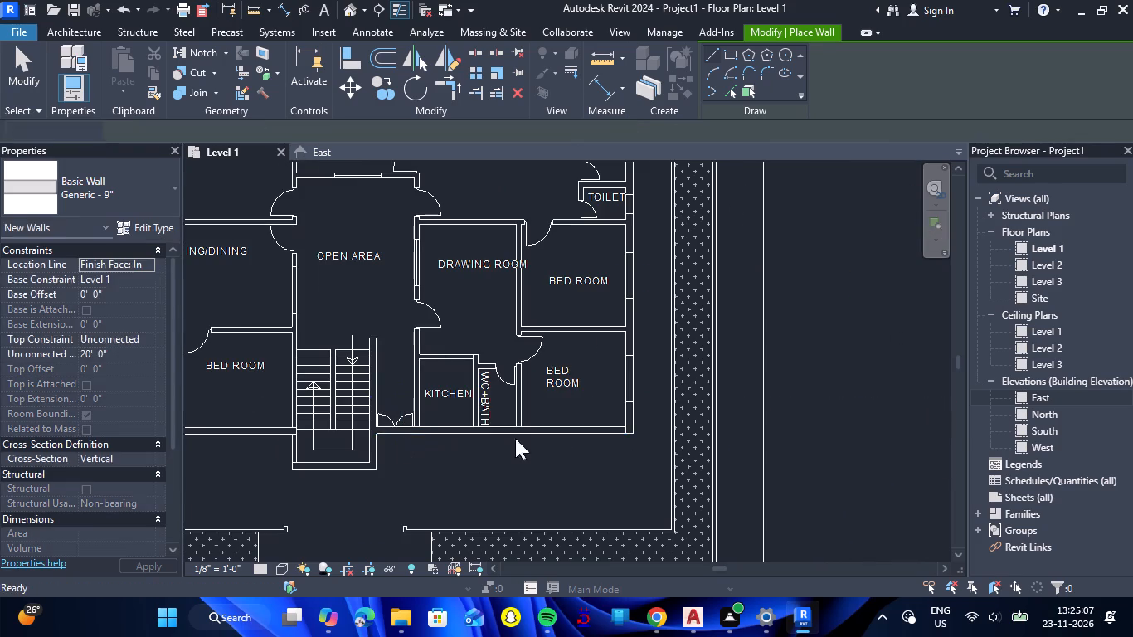
Draw the right outer wall from the lower-right bedroom's outer corner up to the upper-right kitchen's outer corner.
scroll(634, 424, "up", 6)
left_click(78, 64)
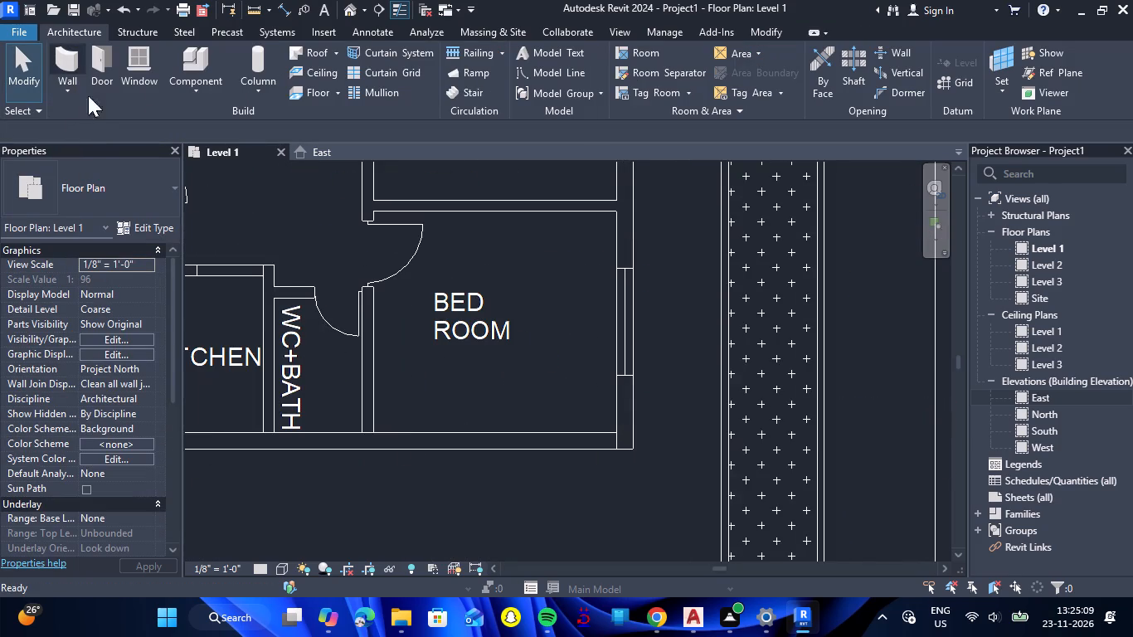
left_click(636, 446)
scroll(632, 308, "down", 13)
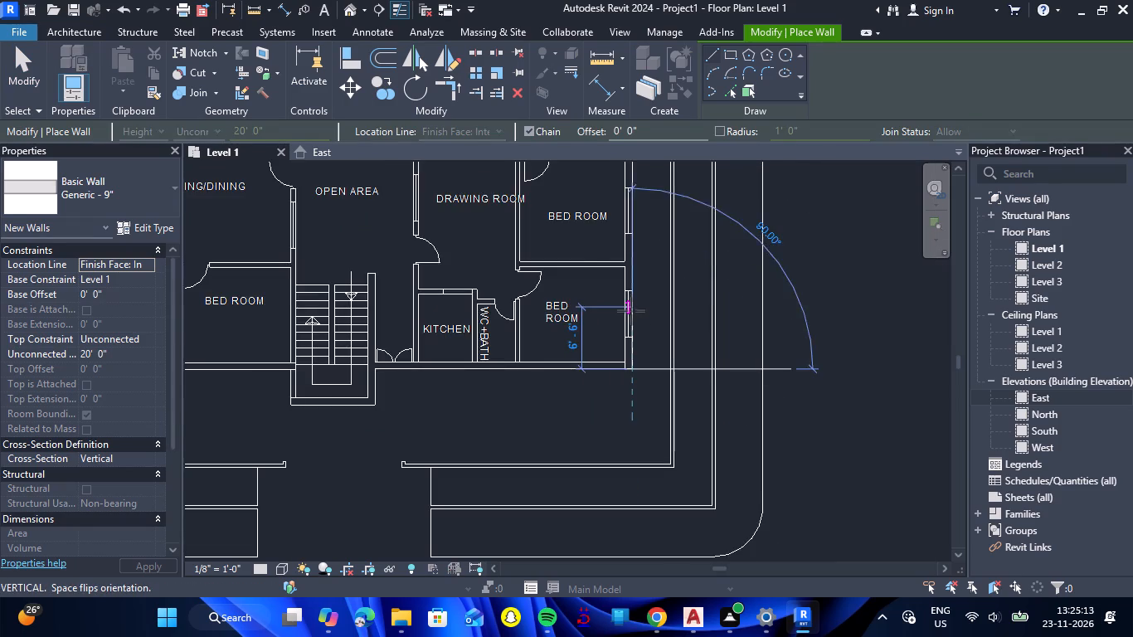
scroll(631, 311, "down", 5)
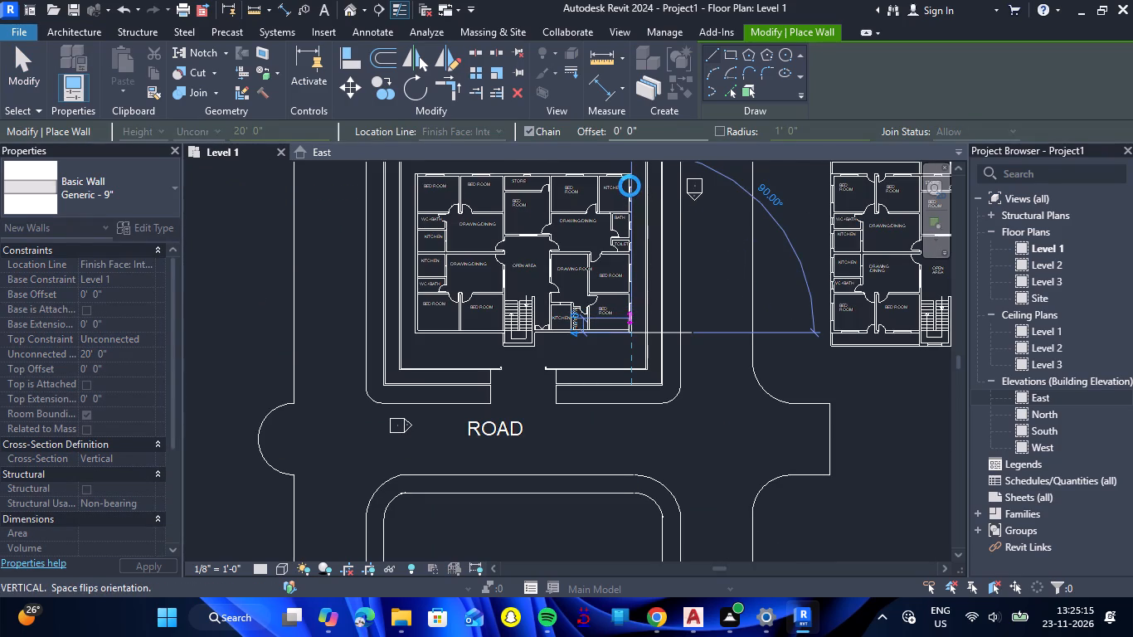
scroll(634, 231, "up", 6)
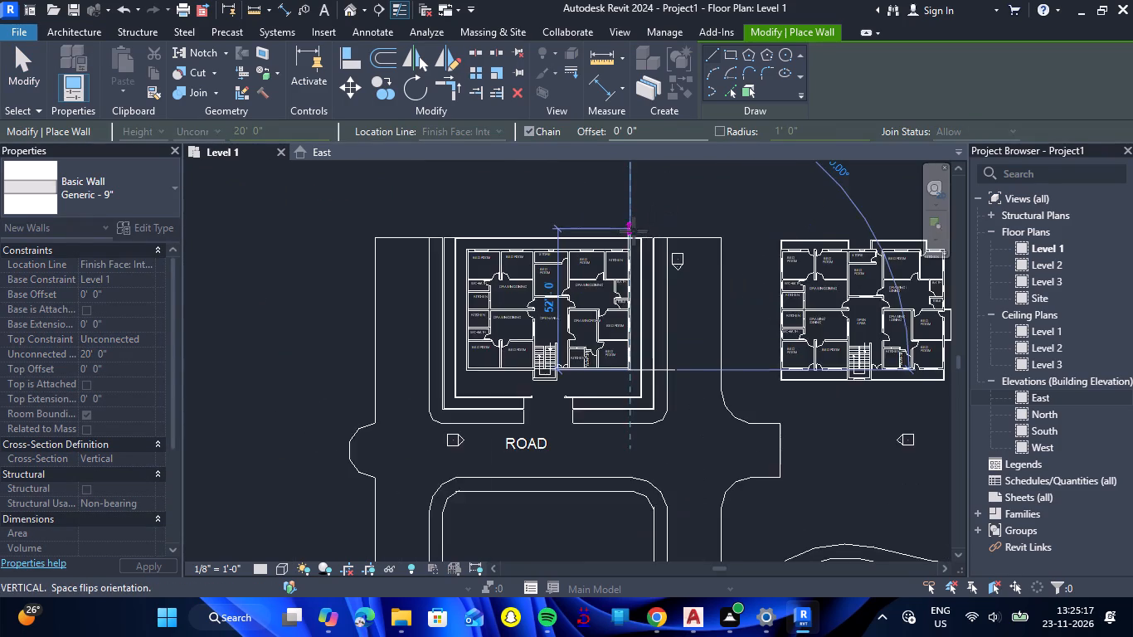
scroll(634, 231, "up", 15)
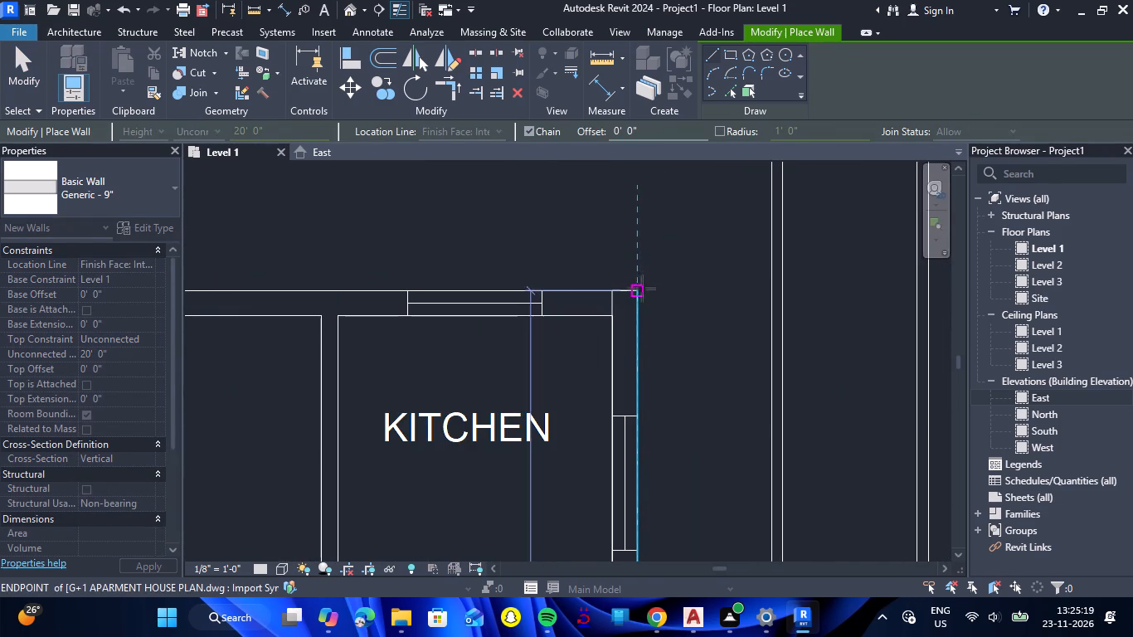
left_click(636, 290)
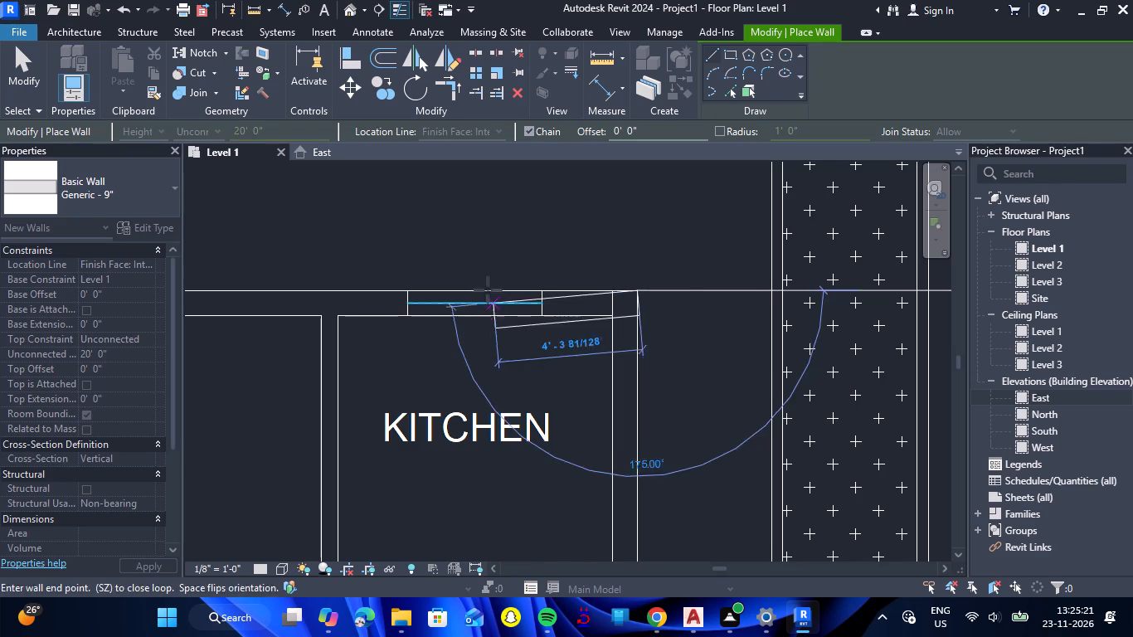
Continue the wall along the plan's upper edge from the kitchen's outer corner to the upper-left bedroom's outer corner, ending the chain.
scroll(487, 283, "down", 18)
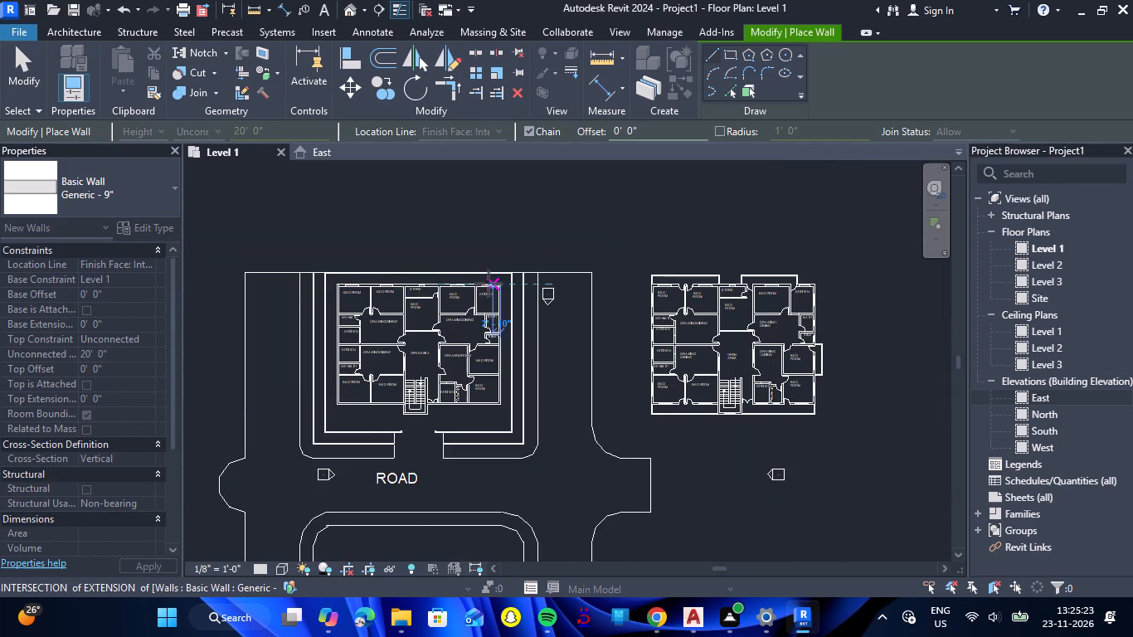
scroll(332, 264, "up", 3)
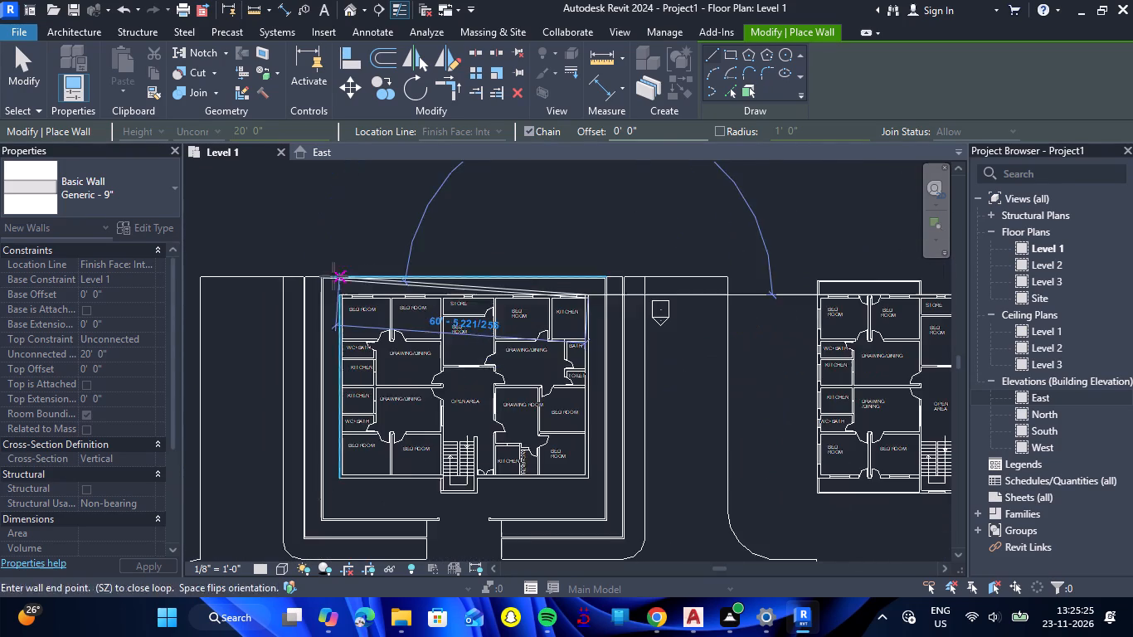
scroll(331, 280, "up", 14)
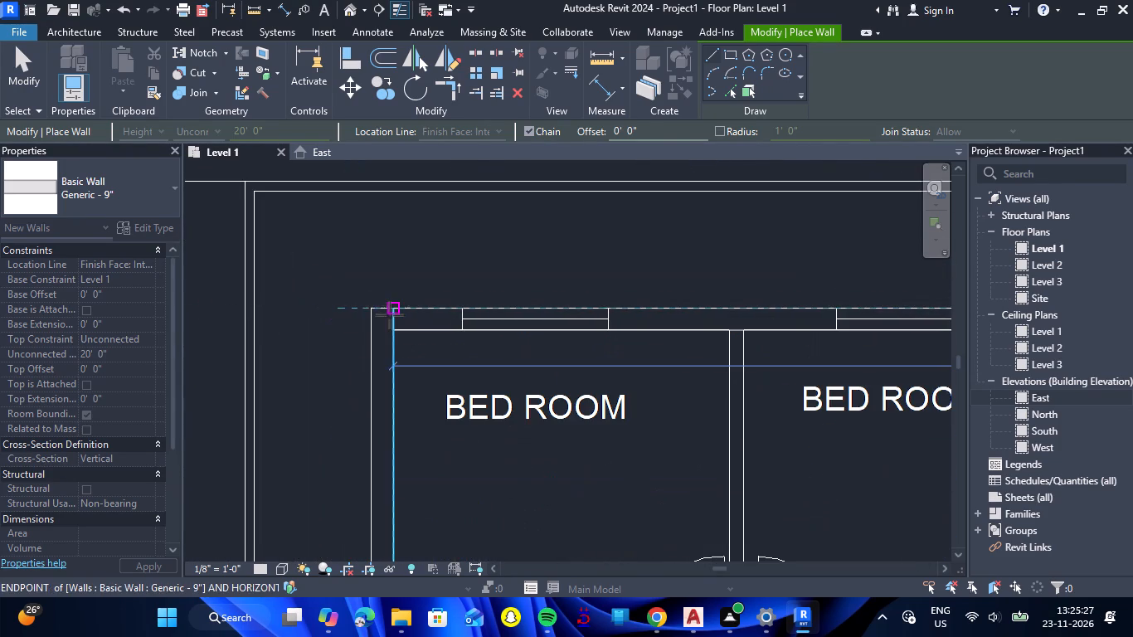
left_click(371, 309)
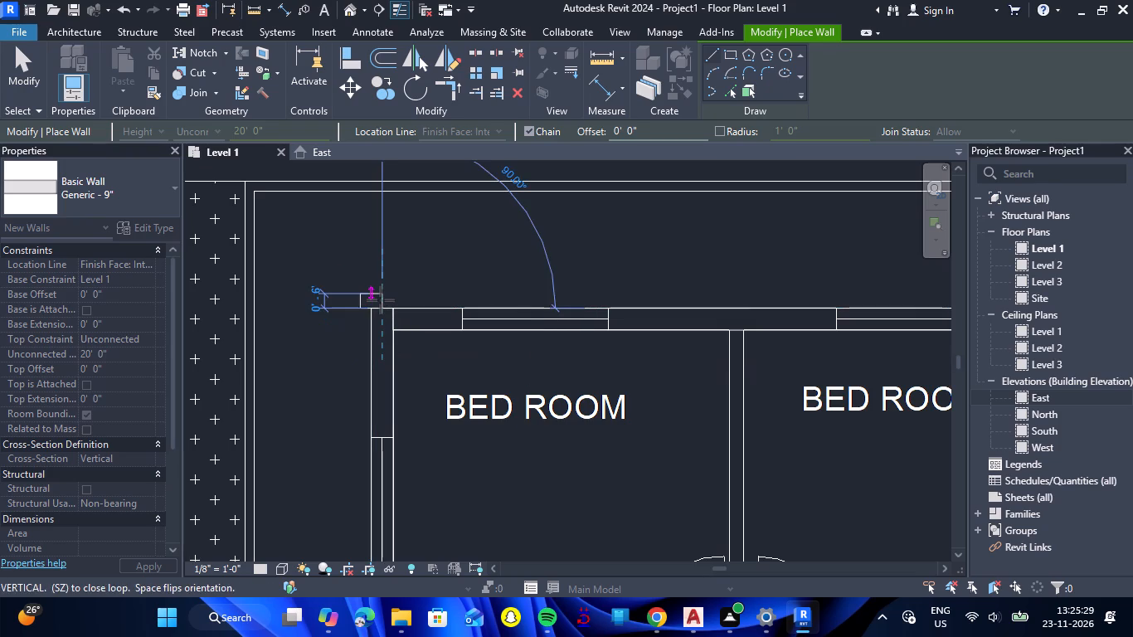
key("Escape")
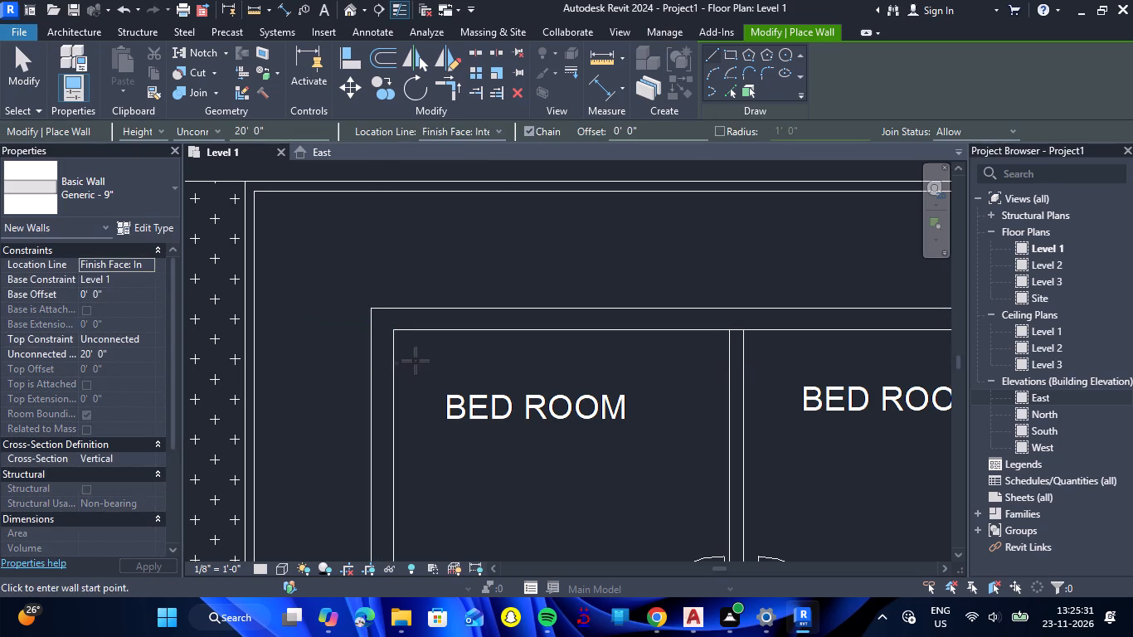
key("Escape")
Select all seven outer walls, including the staircase's, and set their unconnected height to 10' 6".
left_click(396, 354)
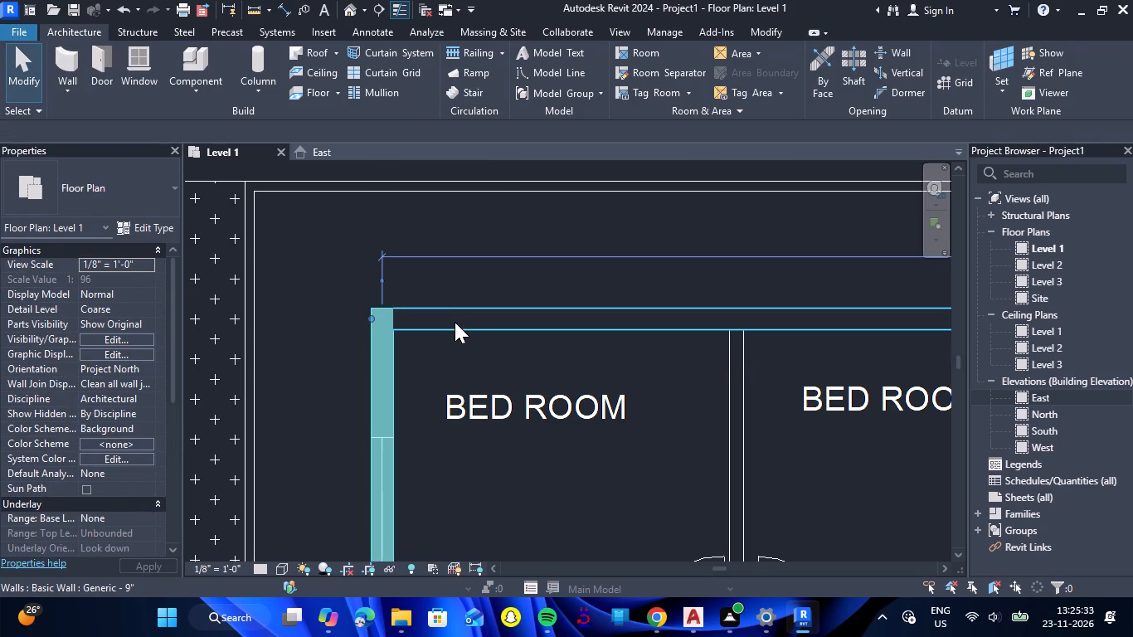
left_click(457, 327, "ctrl")
scroll(440, 297, "down", 14)
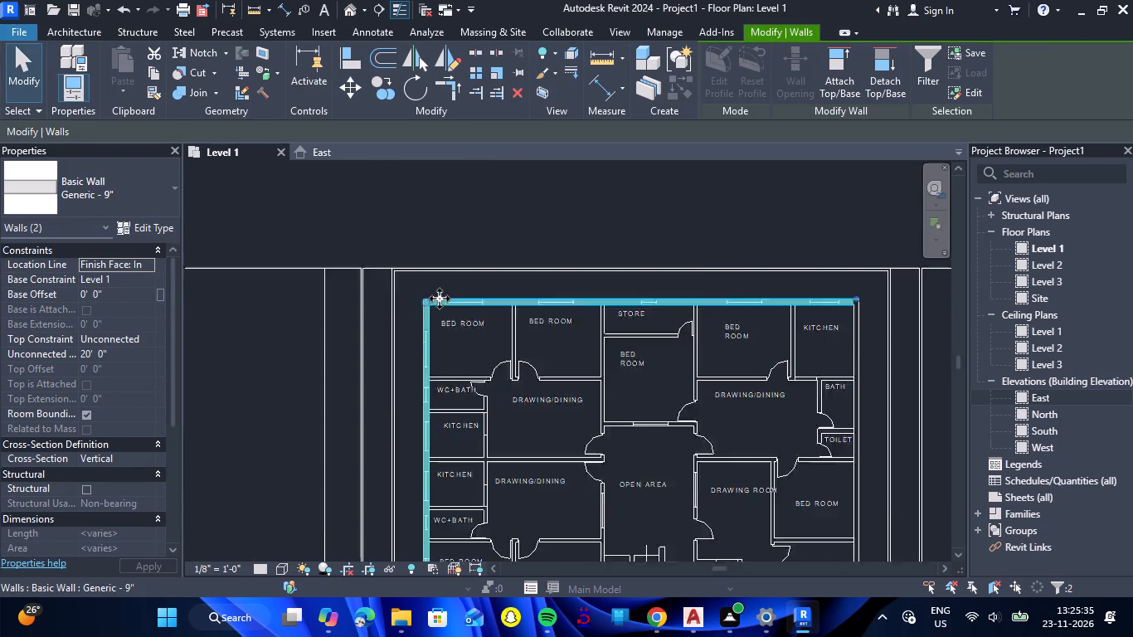
scroll(474, 487, "up", 5)
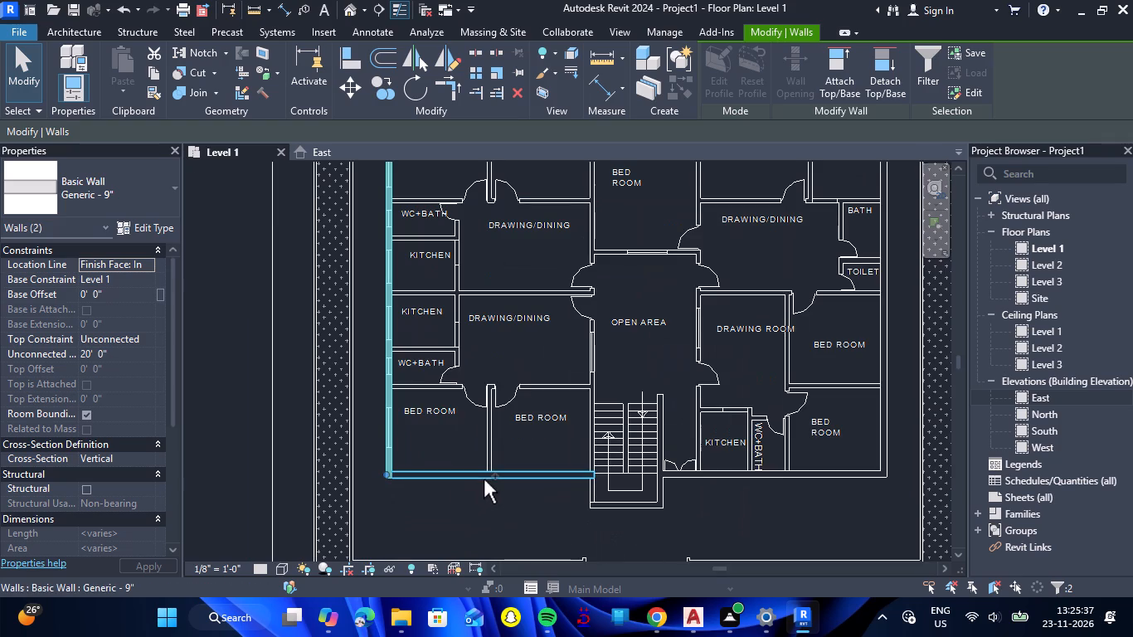
left_click(484, 479, "ctrl")
left_click(655, 511, "ctrl")
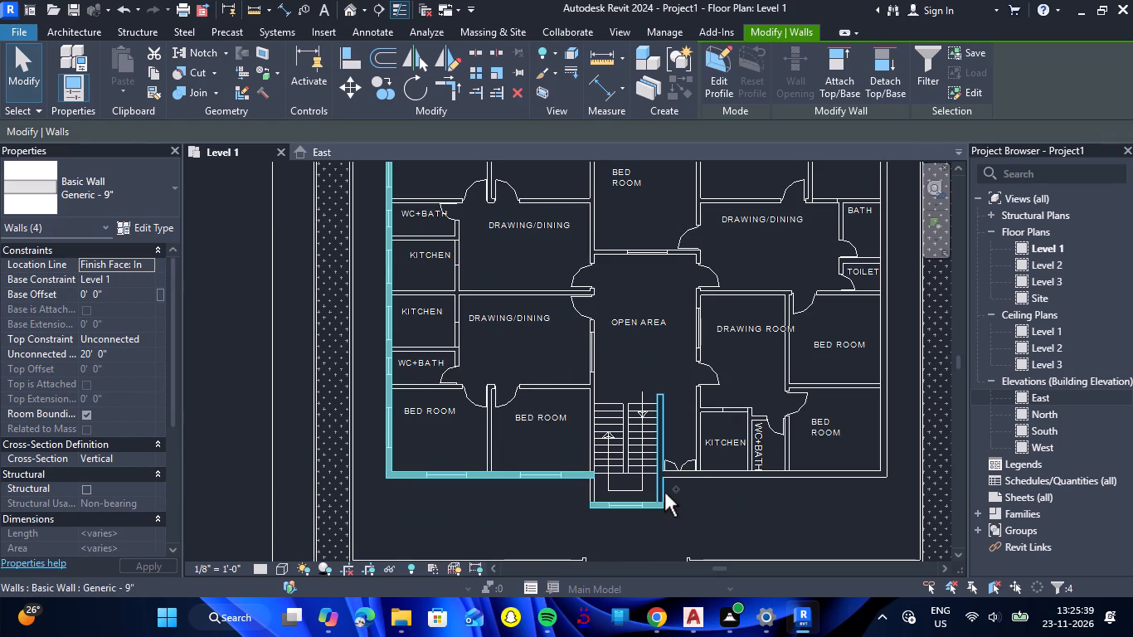
left_click(664, 493, "ctrl")
left_click(690, 481, "ctrl")
left_click(889, 448, "ctrl")
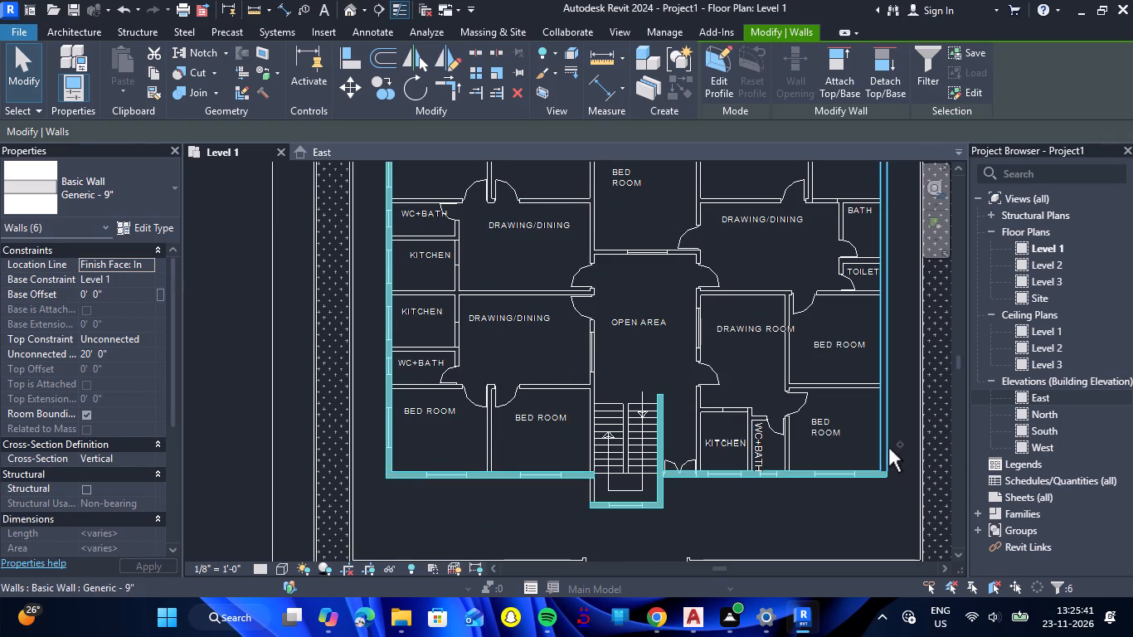
left_click(144, 356)
type("10'6")
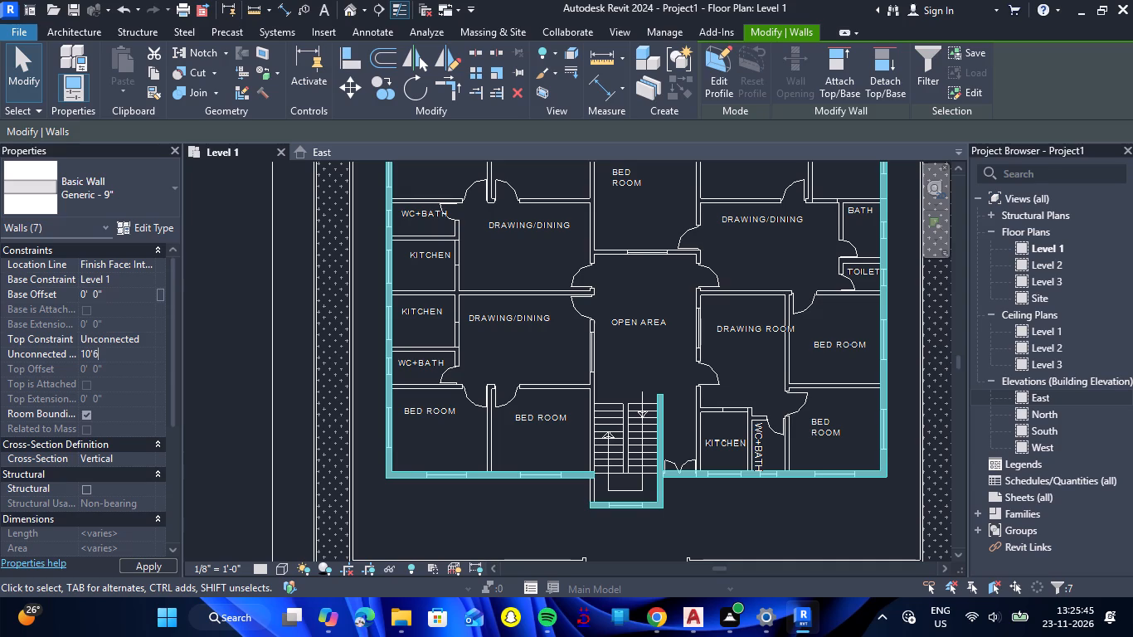
key("shift+quotedbl")
key("Return")
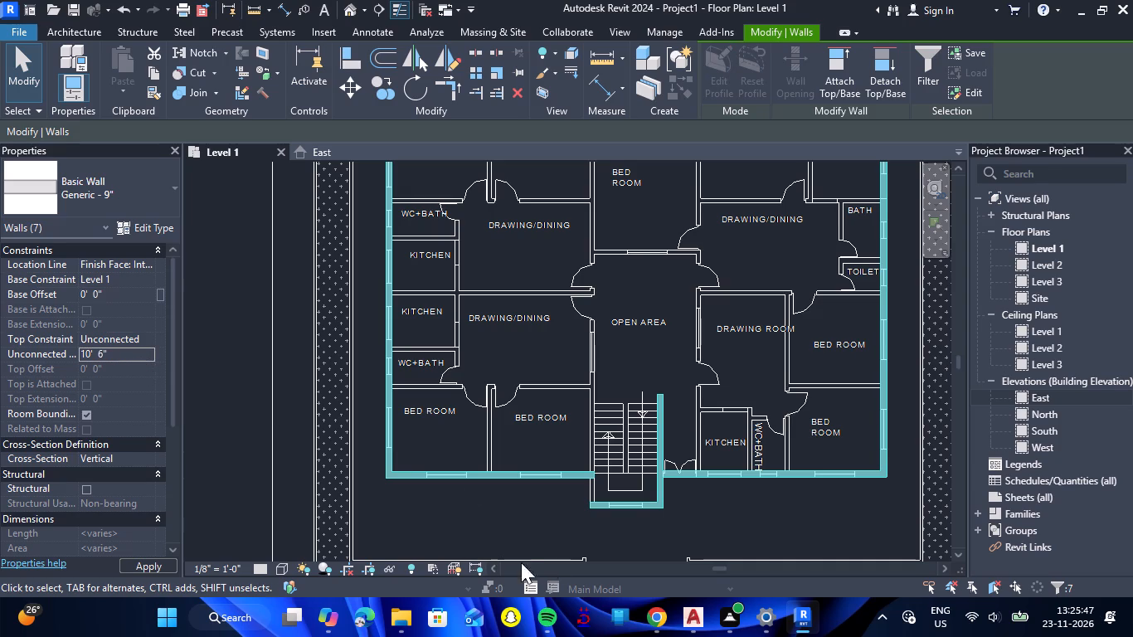
left_click(543, 511)
Using Generic - 6" with unconnected height 10' 6", draw a wall from the store's upper-left corner straight down to the staircase's lower outer corner.
scroll(576, 504, "up", 2)
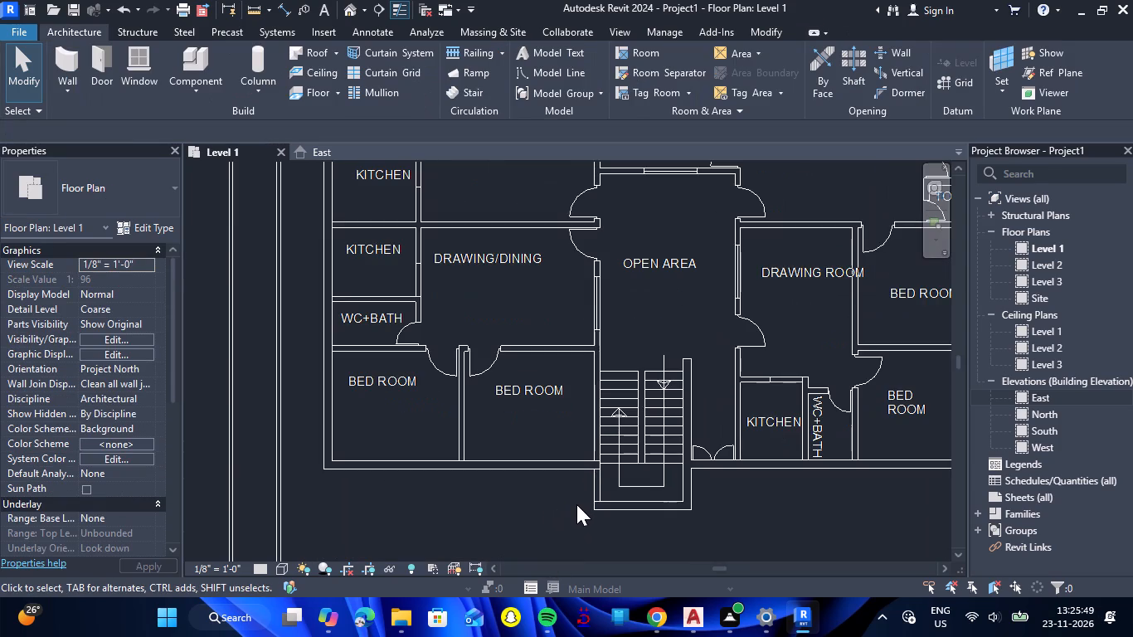
scroll(576, 504, "down", 4)
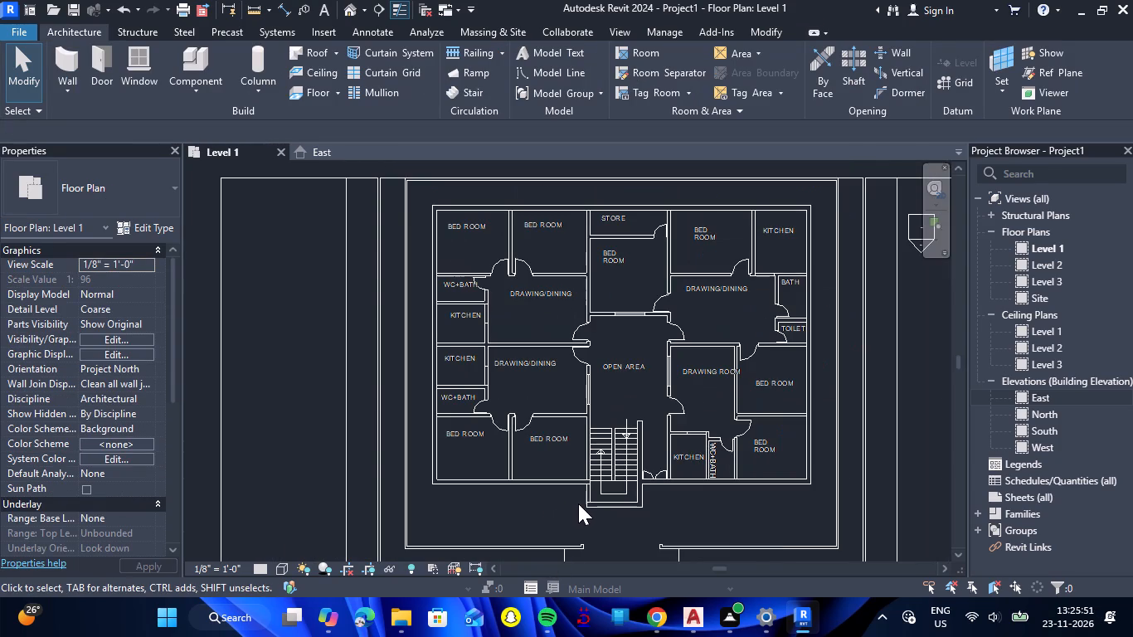
left_click(73, 69)
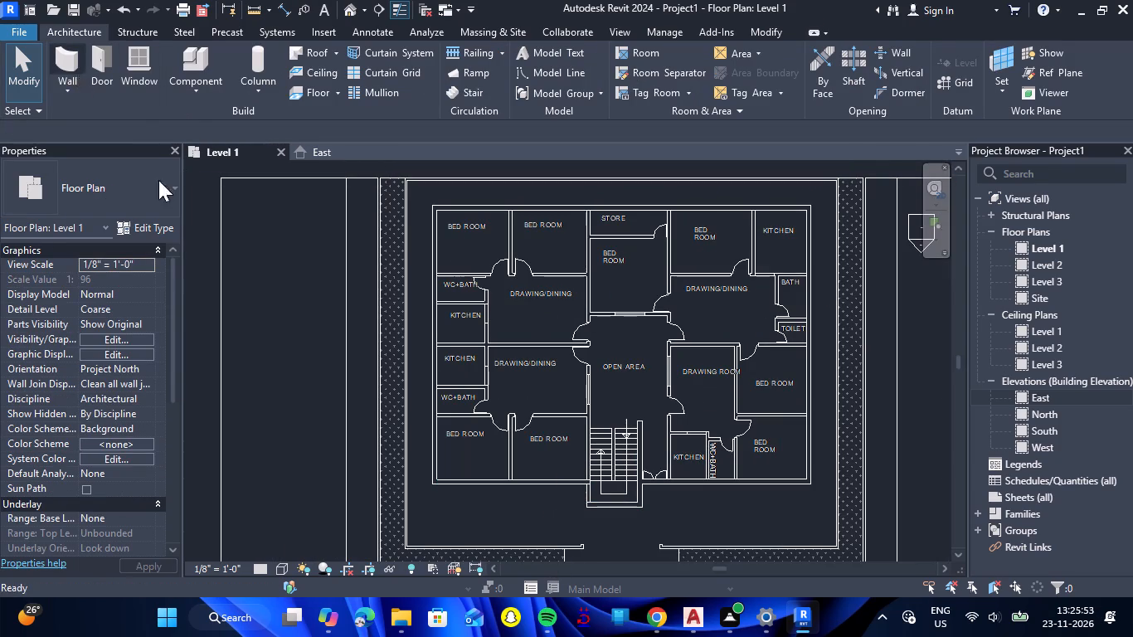
left_click(175, 186)
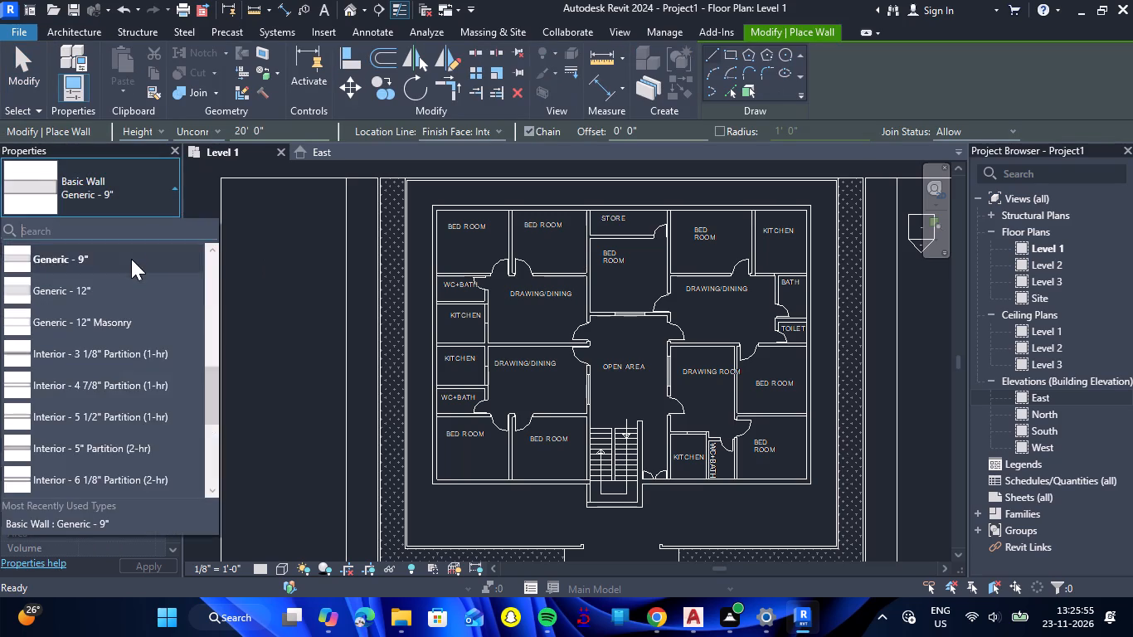
scroll(131, 259, "up", 2)
left_click(115, 293)
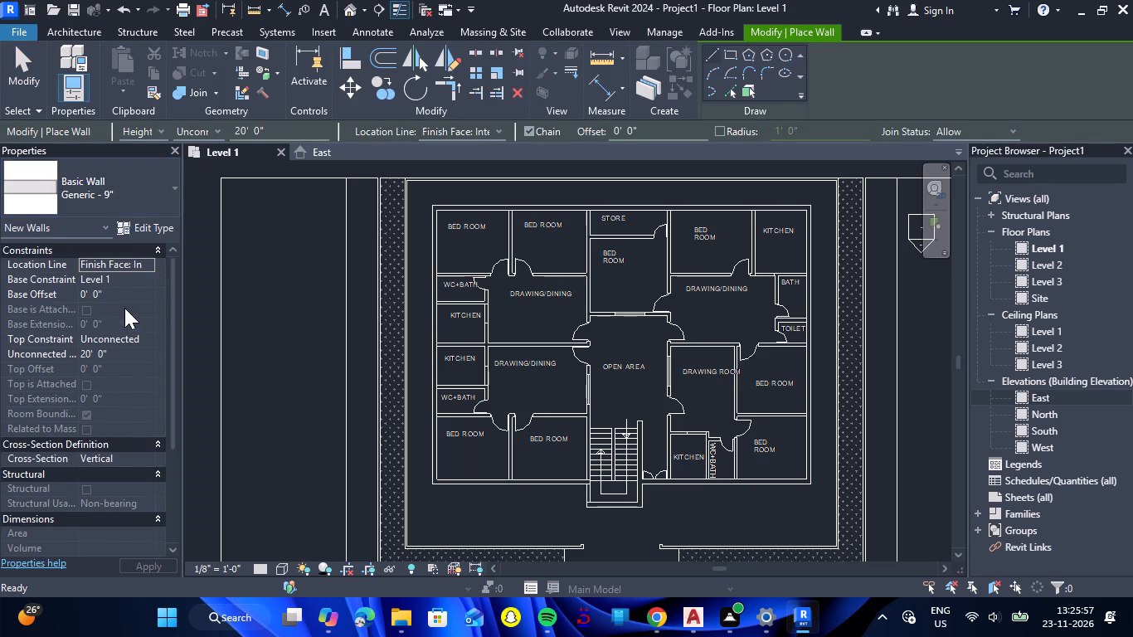
left_click(123, 354)
type("10'6\"")
key("Return")
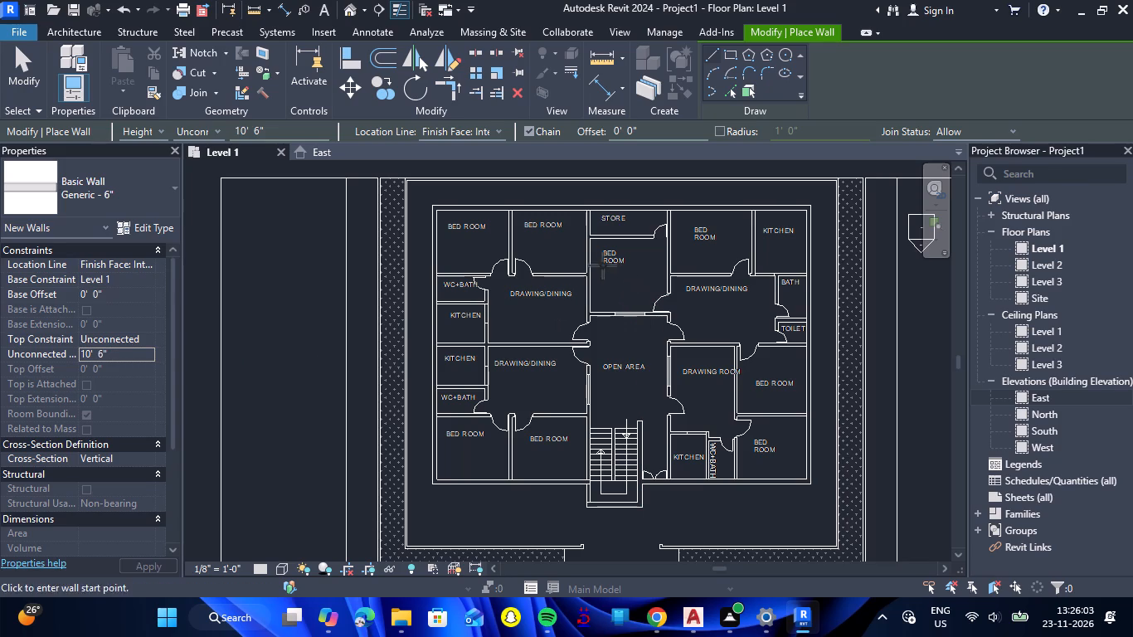
scroll(586, 211, "up", 4)
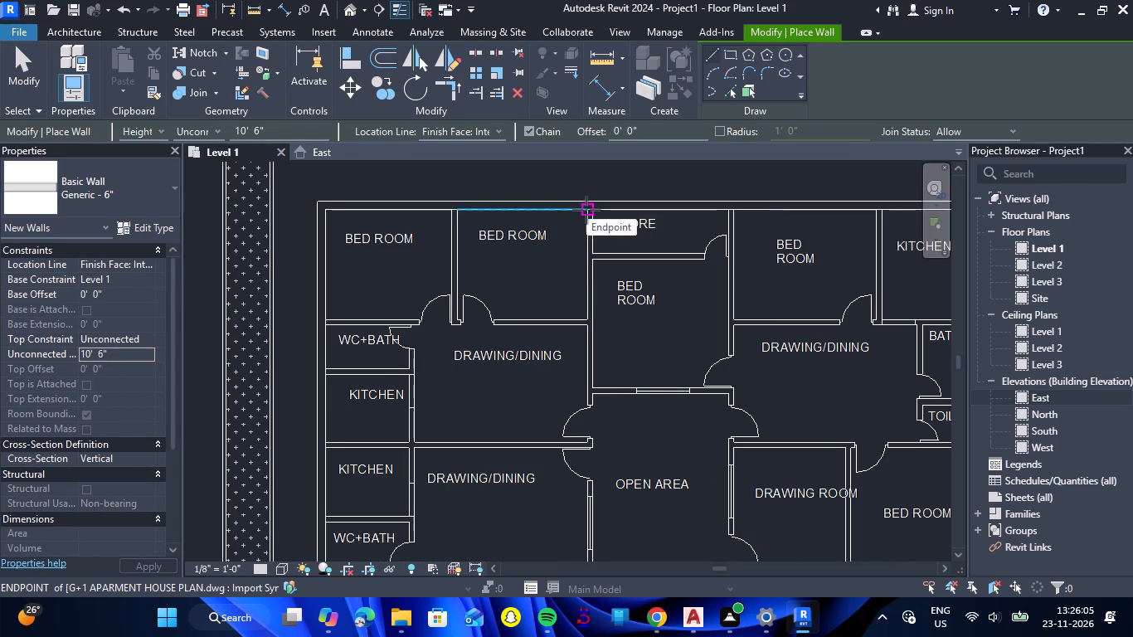
left_click(586, 210)
scroll(580, 323, "down", 4)
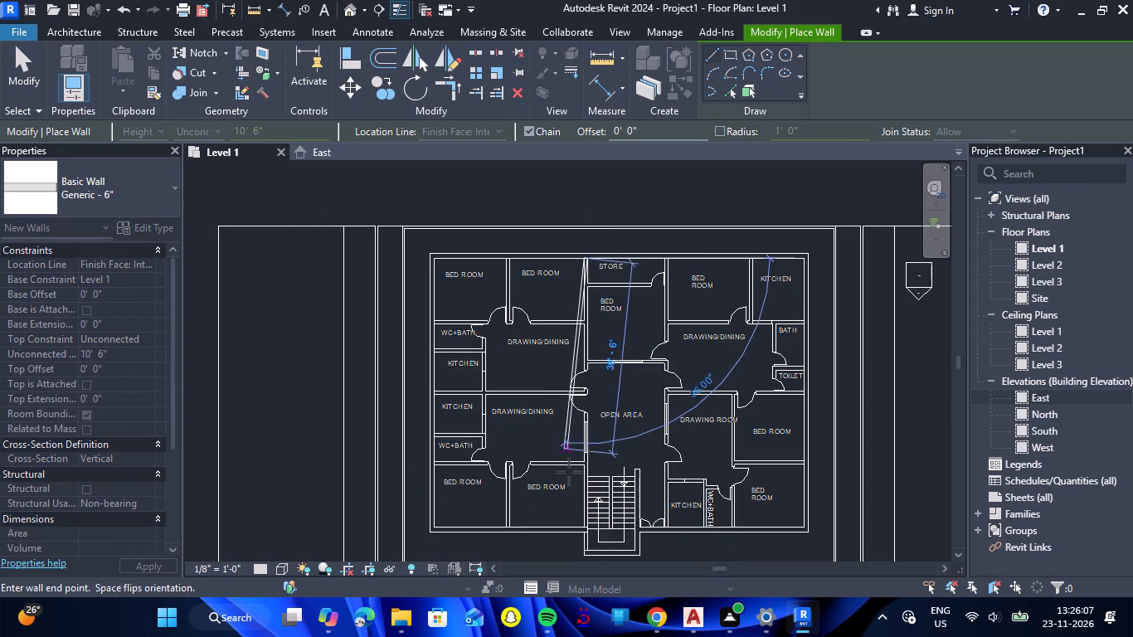
scroll(582, 555, "up", 11)
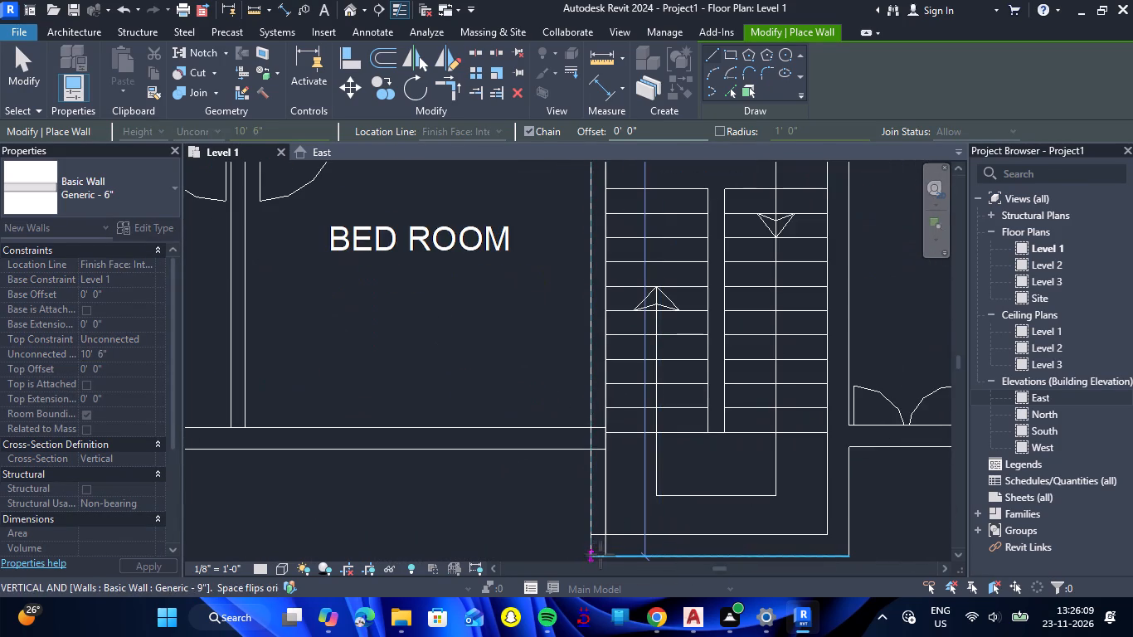
left_click(591, 557)
scroll(562, 442, "down", 5)
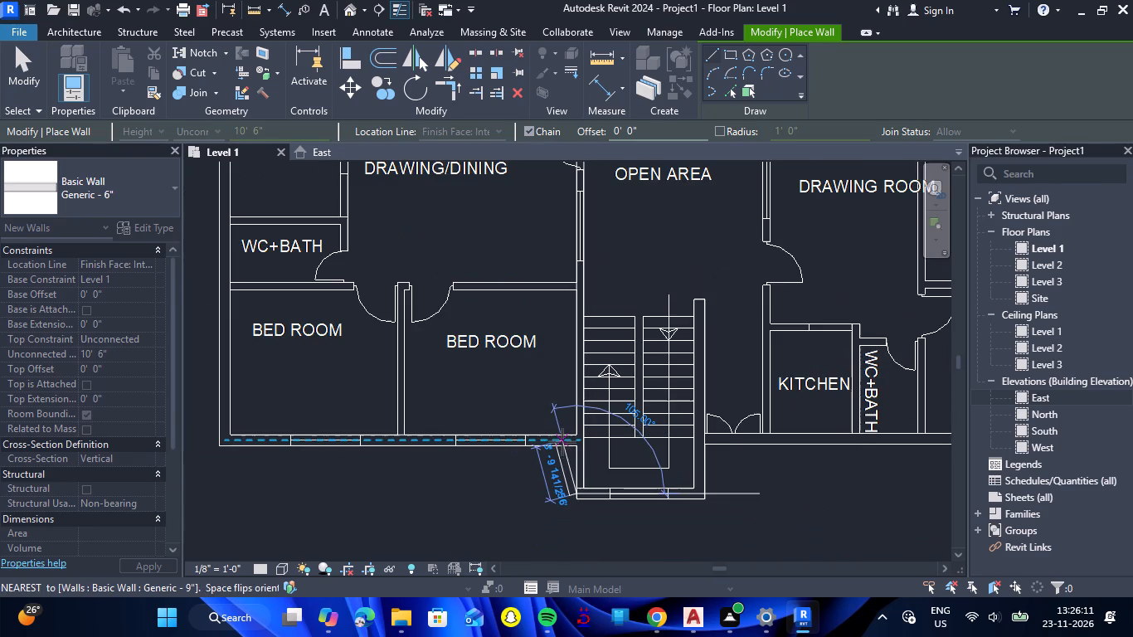
key("Escape")
Draw a 6" wall from the store's upper-right corner straight down to the lower outer wall, between the entrance doors and the kitchen.
scroll(562, 442, "down", 6)
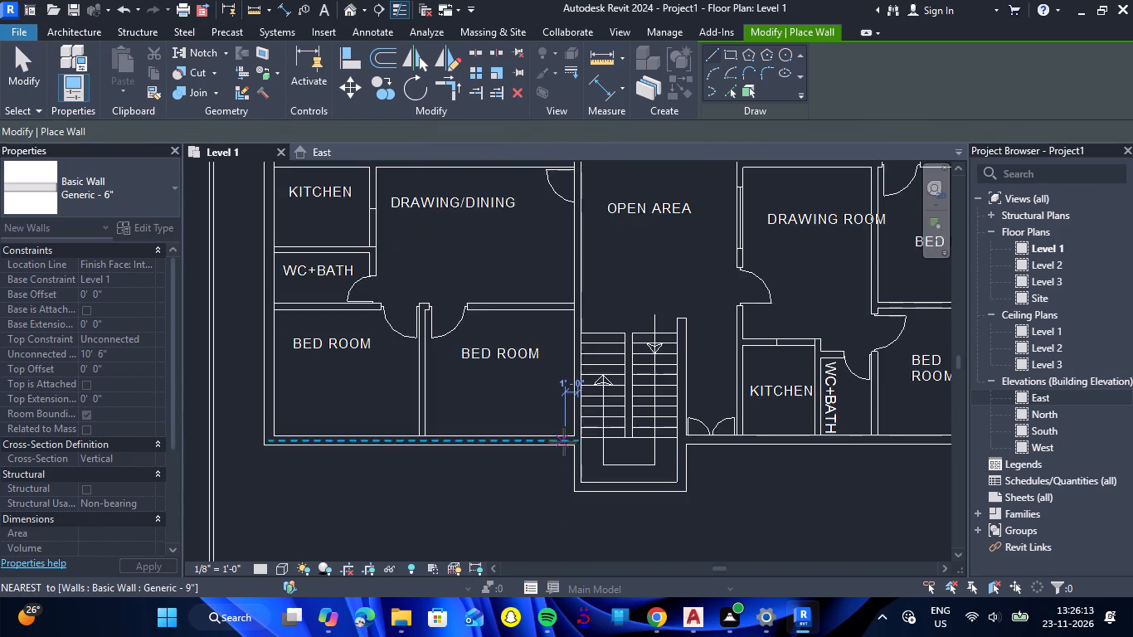
scroll(564, 442, "down", 4)
scroll(640, 413, "down", 3)
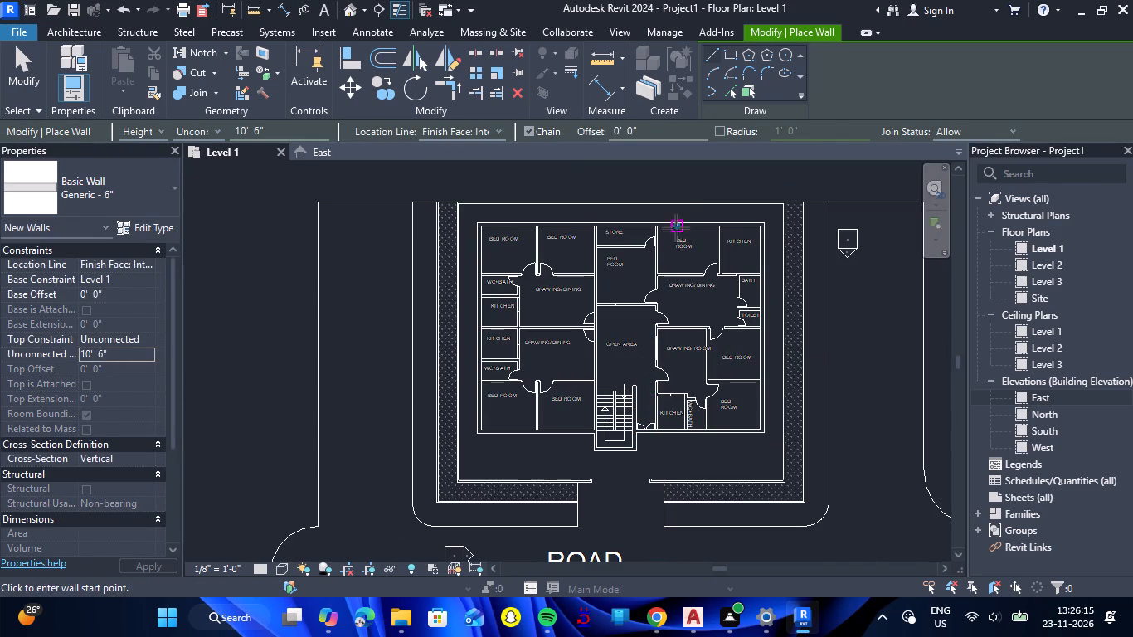
scroll(670, 216, "up", 10)
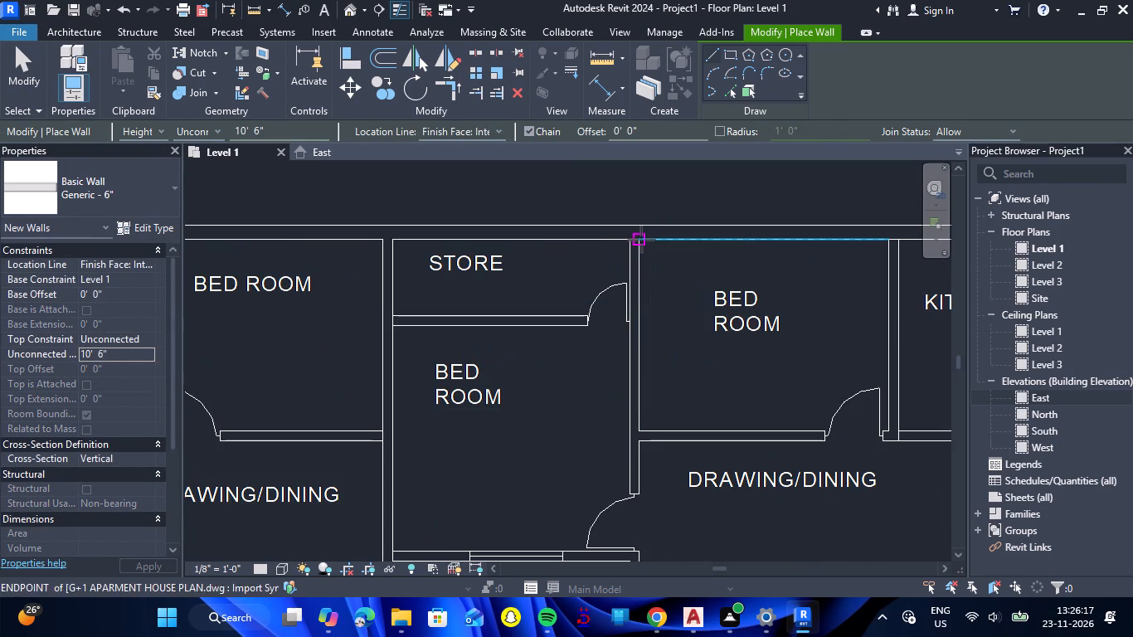
left_click(641, 240)
key("Escape")
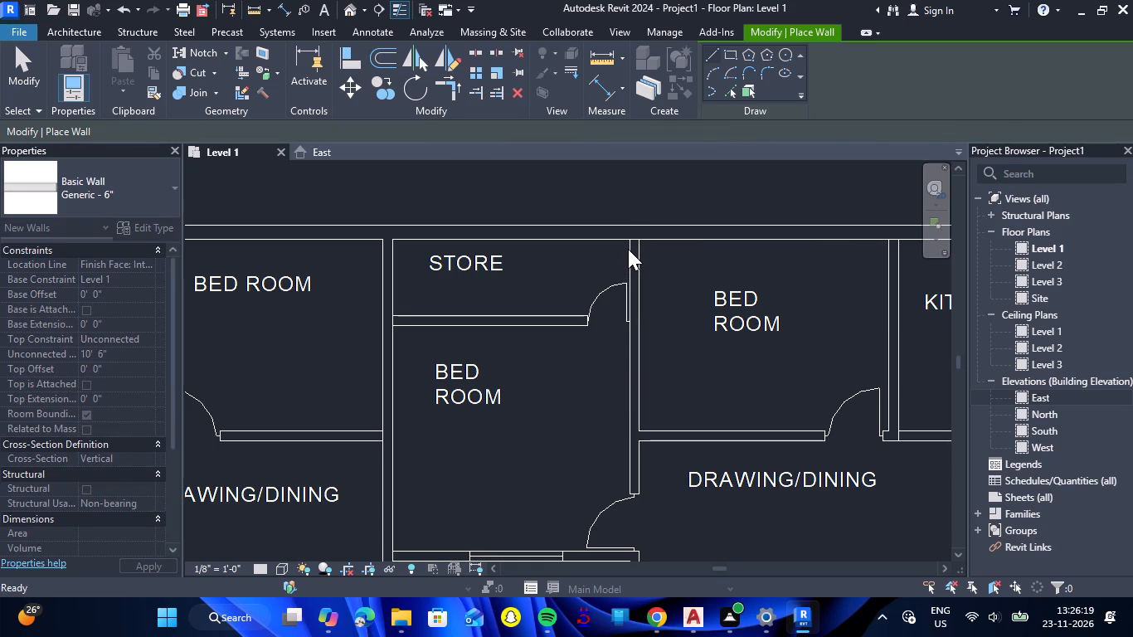
left_click(630, 239)
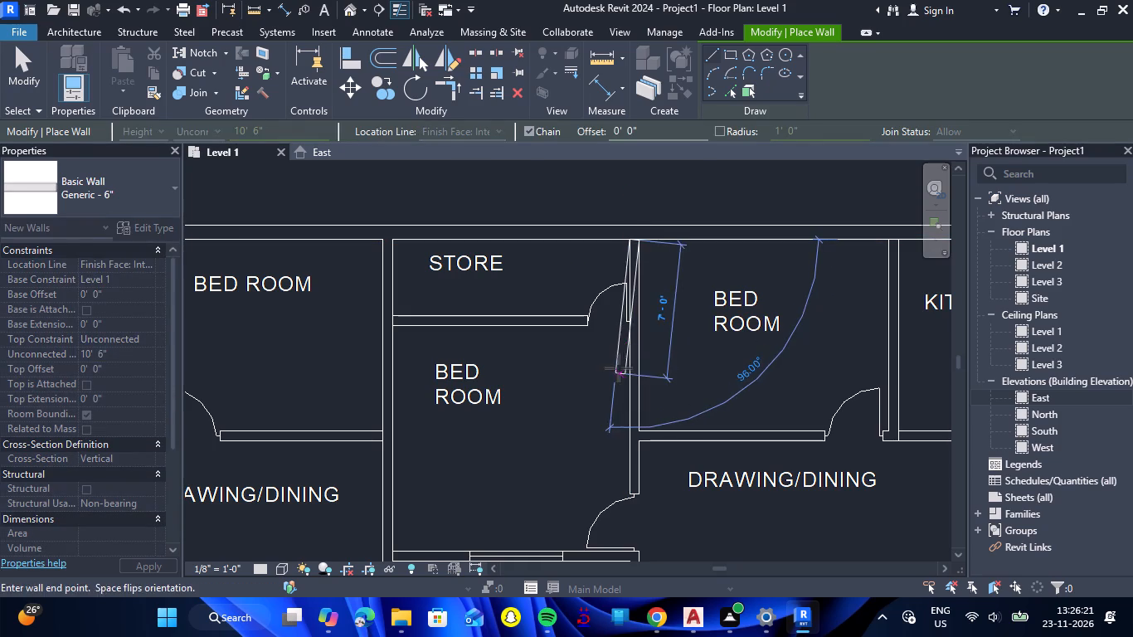
scroll(624, 365, "down", 12)
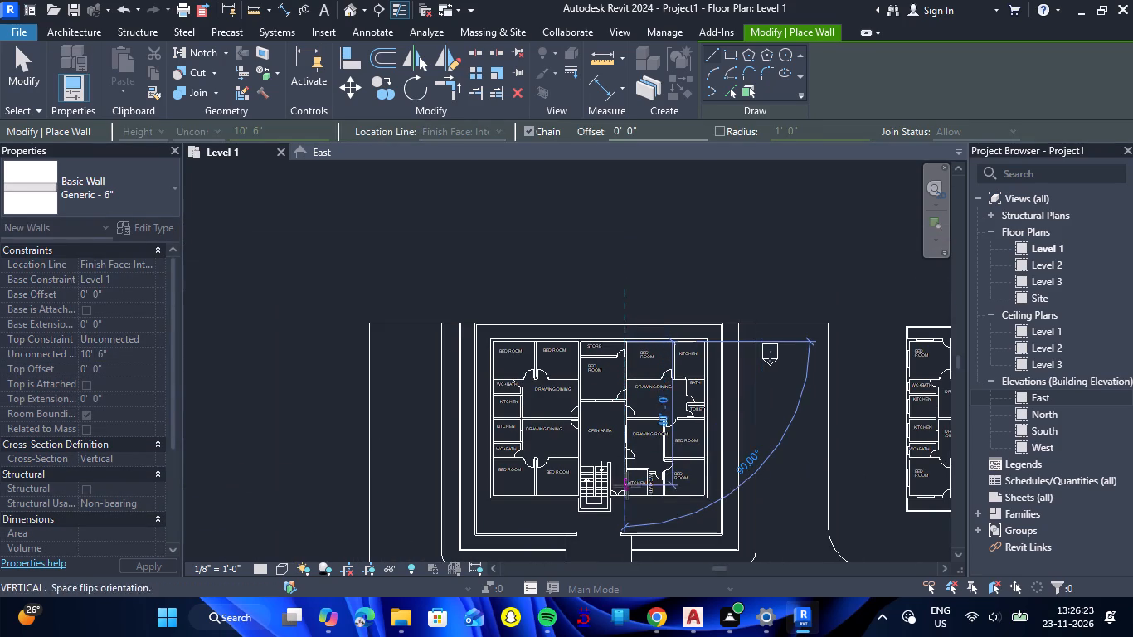
scroll(625, 503, "up", 12)
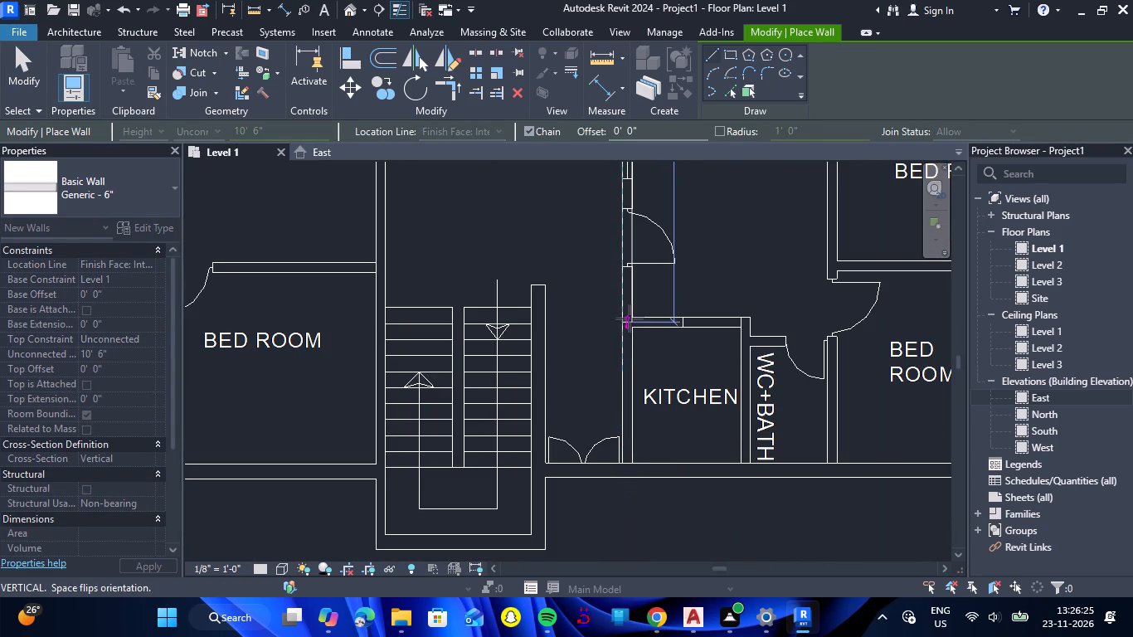
scroll(627, 428, "up", 5)
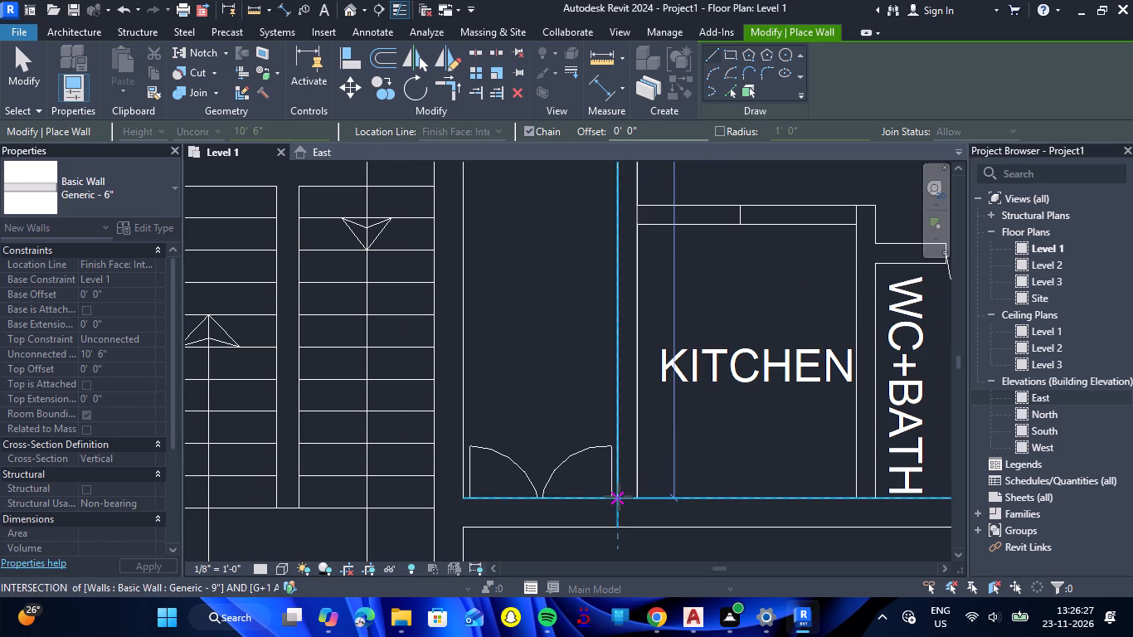
left_click(619, 497)
key("Escape")
Draw a 6" wall about 23' 10" long below the two upper-left bedrooms, from the left outer wall's inner face to the store-side wall.
scroll(664, 473, "down", 12)
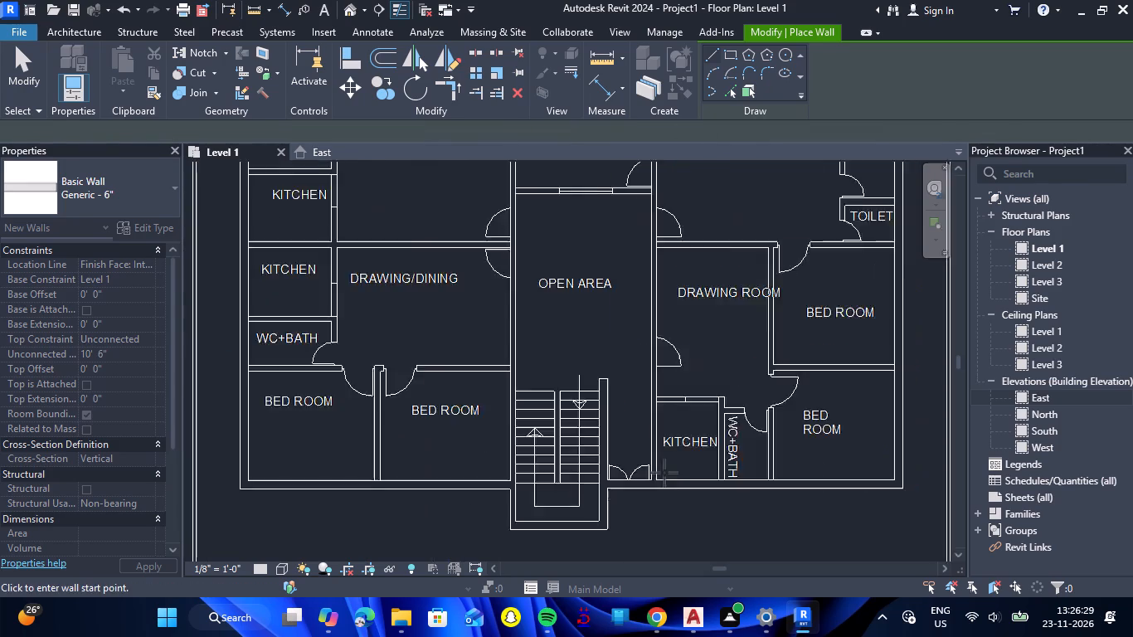
scroll(664, 473, "down", 3)
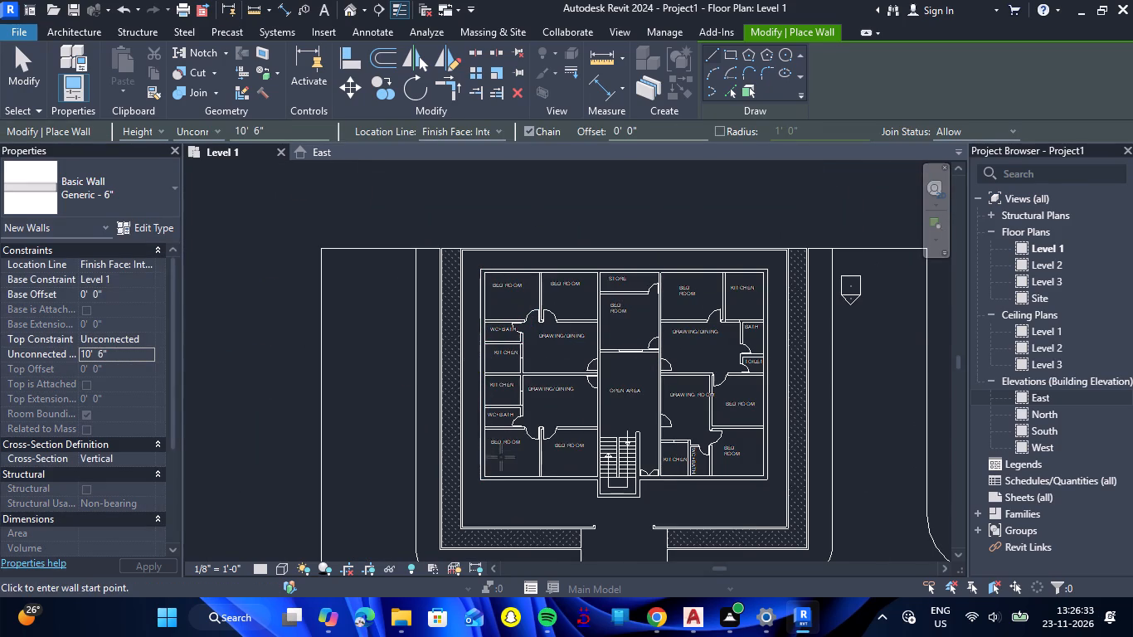
scroll(496, 430, "up", 1)
scroll(529, 291, "up", 6)
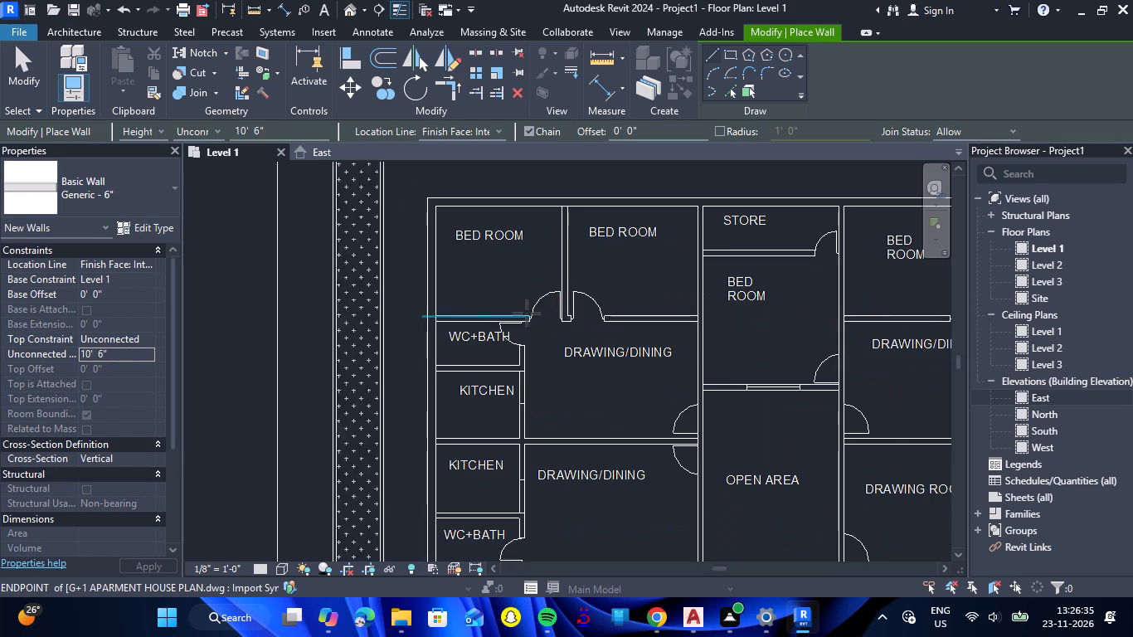
scroll(527, 314, "up", 5)
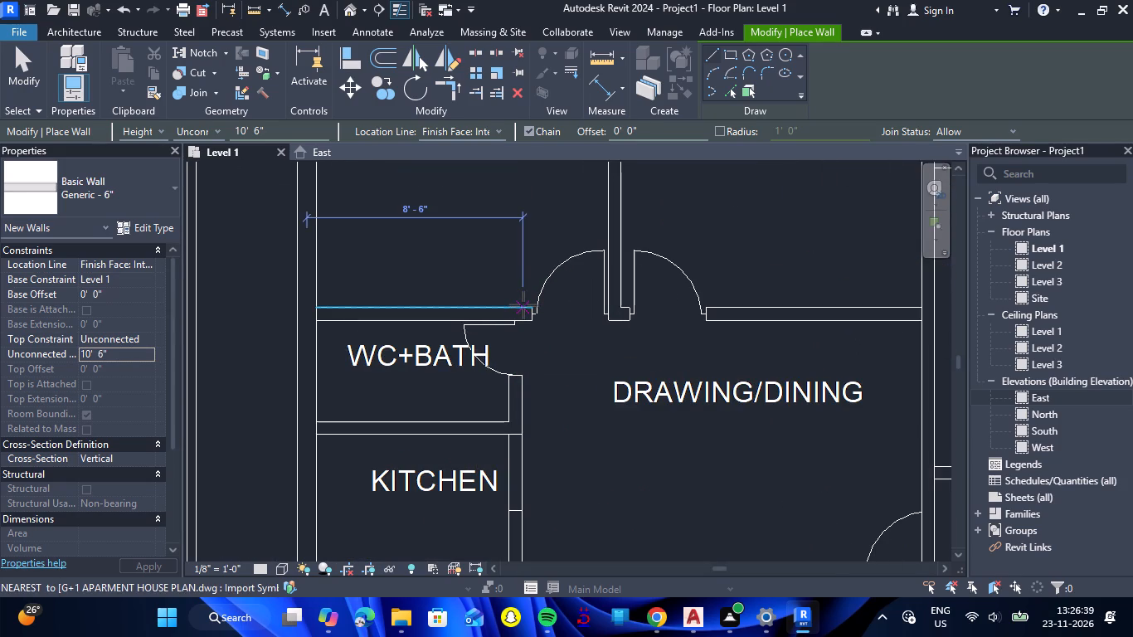
scroll(524, 307, "down", 7)
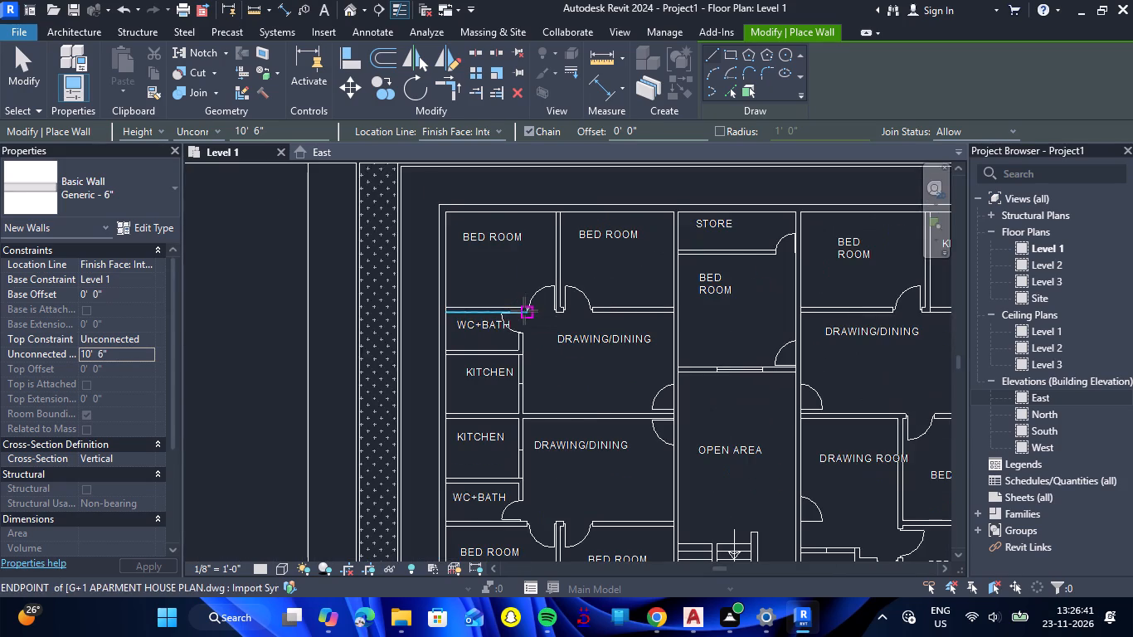
scroll(524, 311, "down", 1)
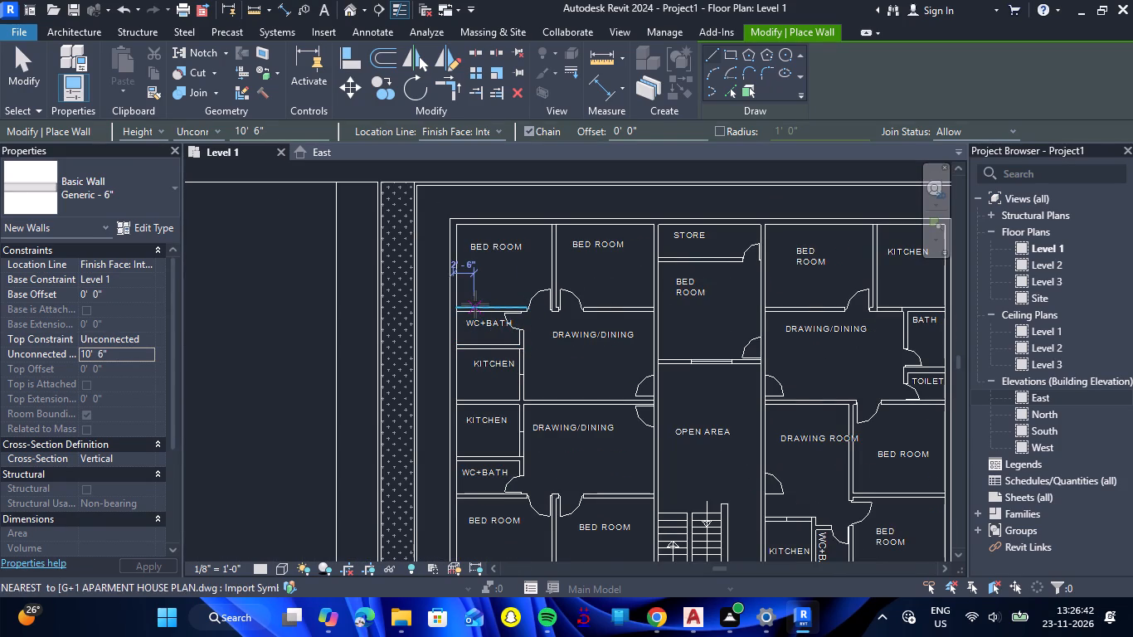
scroll(475, 304, "up", 5)
left_click(437, 309)
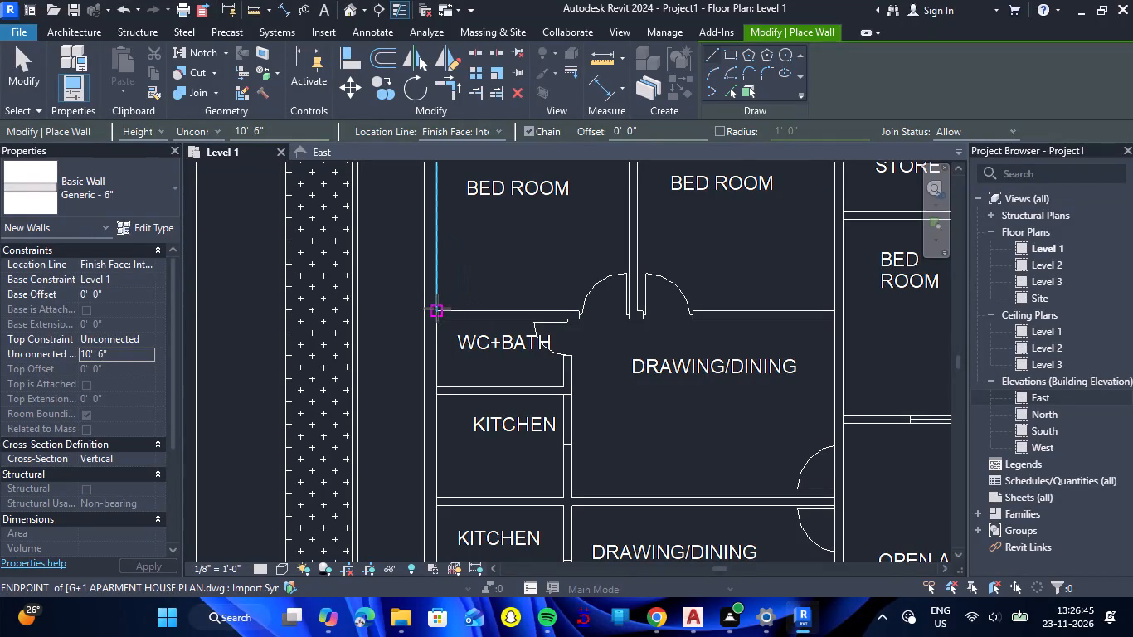
key("Escape")
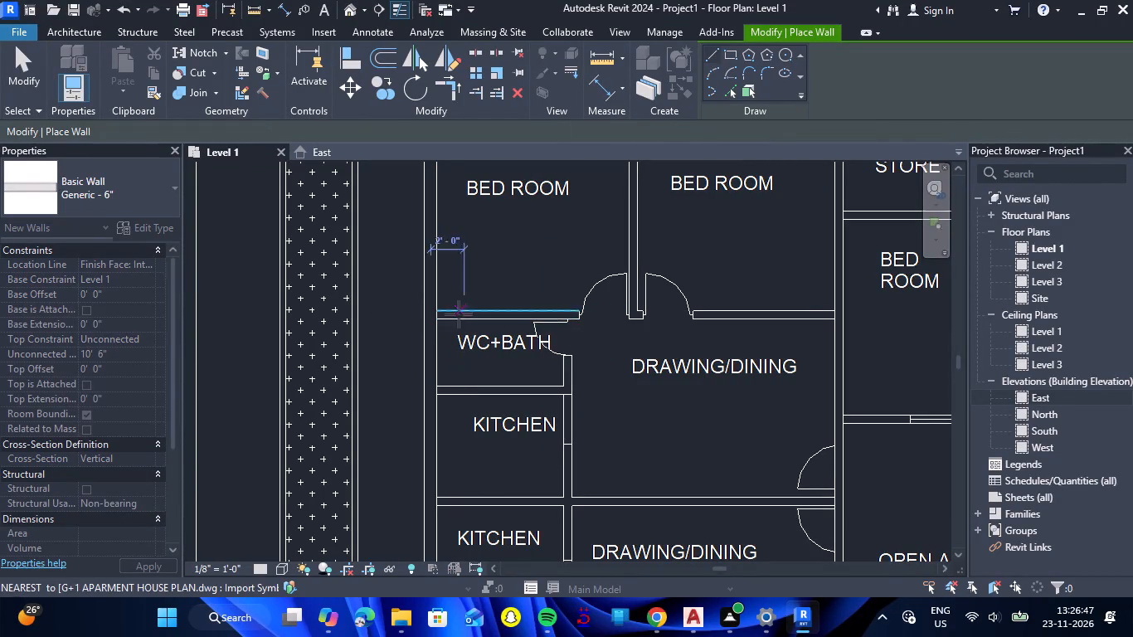
left_click(441, 321)
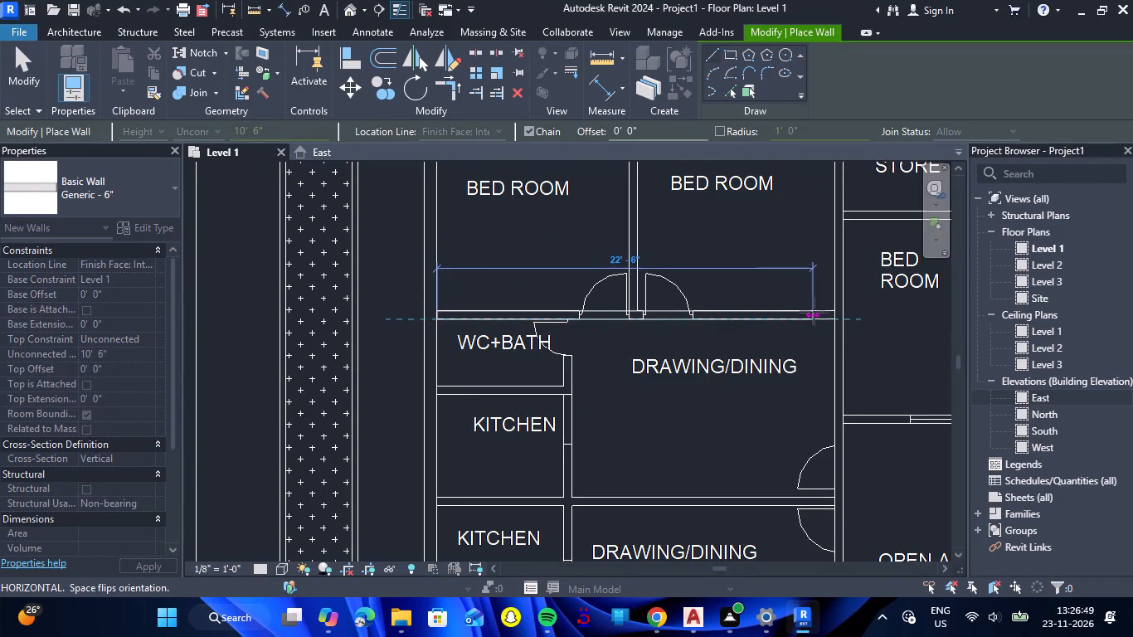
scroll(833, 314, "up", 6)
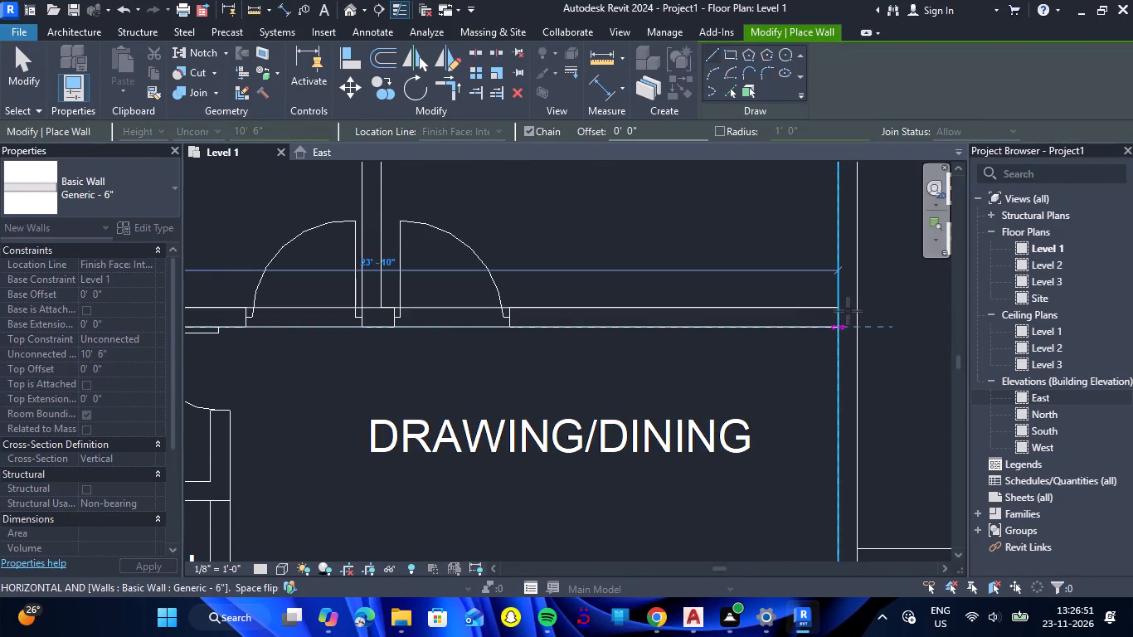
scroll(844, 313, "up", 7)
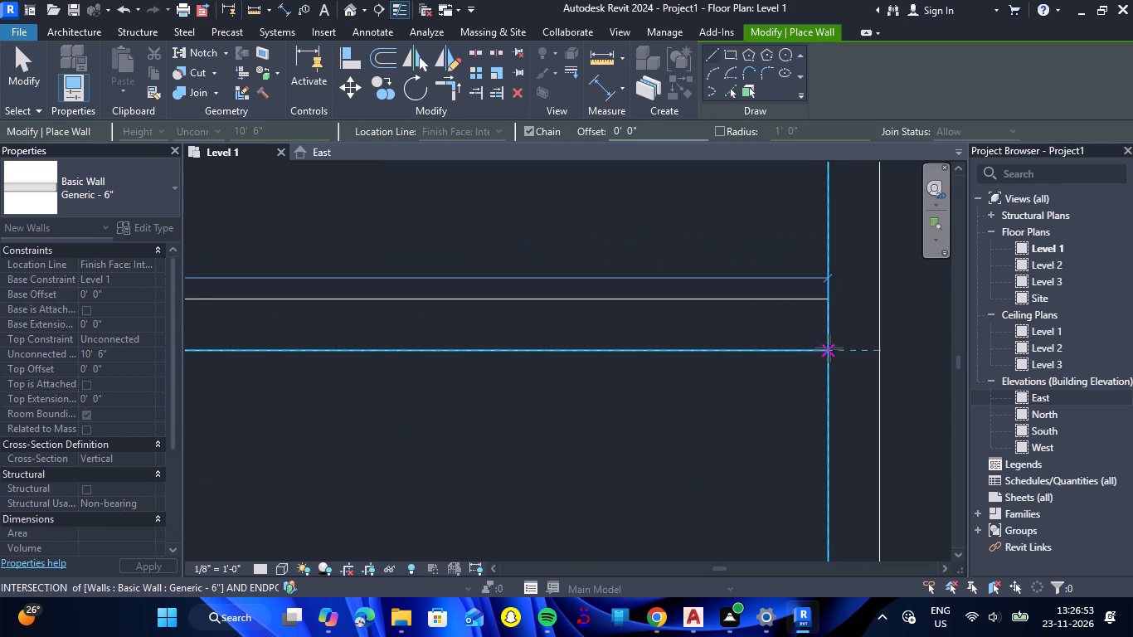
left_click(829, 348)
key("Escape")
Draw the 6" partition between the two upper-left bedrooms, from the upper outer wall down to the horizontal wall below them.
scroll(722, 352, "down", 7)
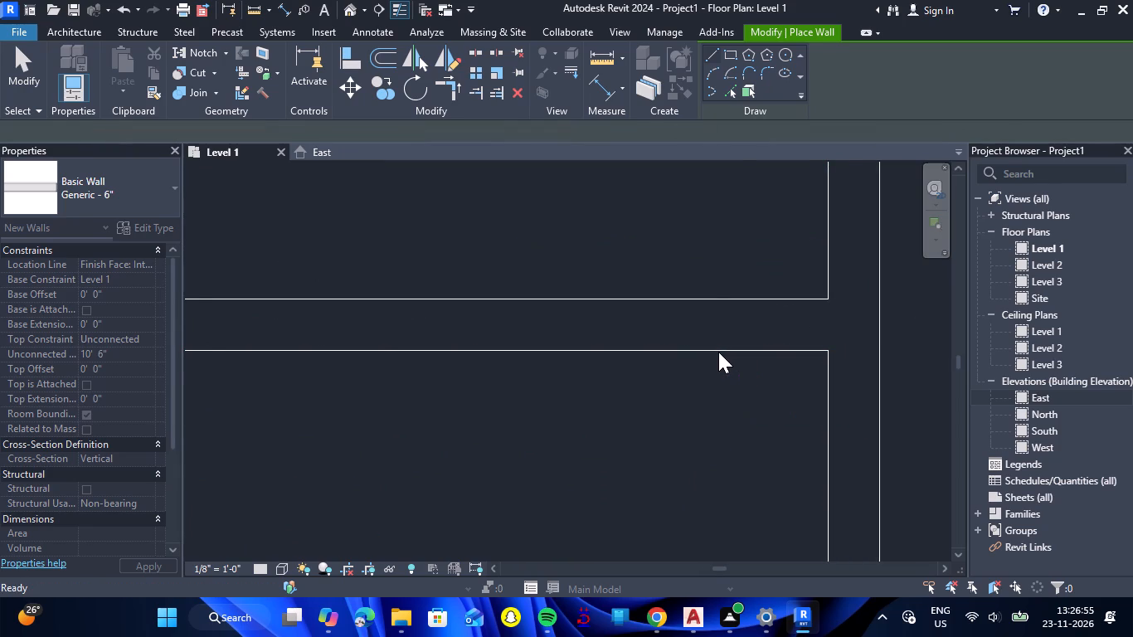
scroll(718, 352, "down", 8)
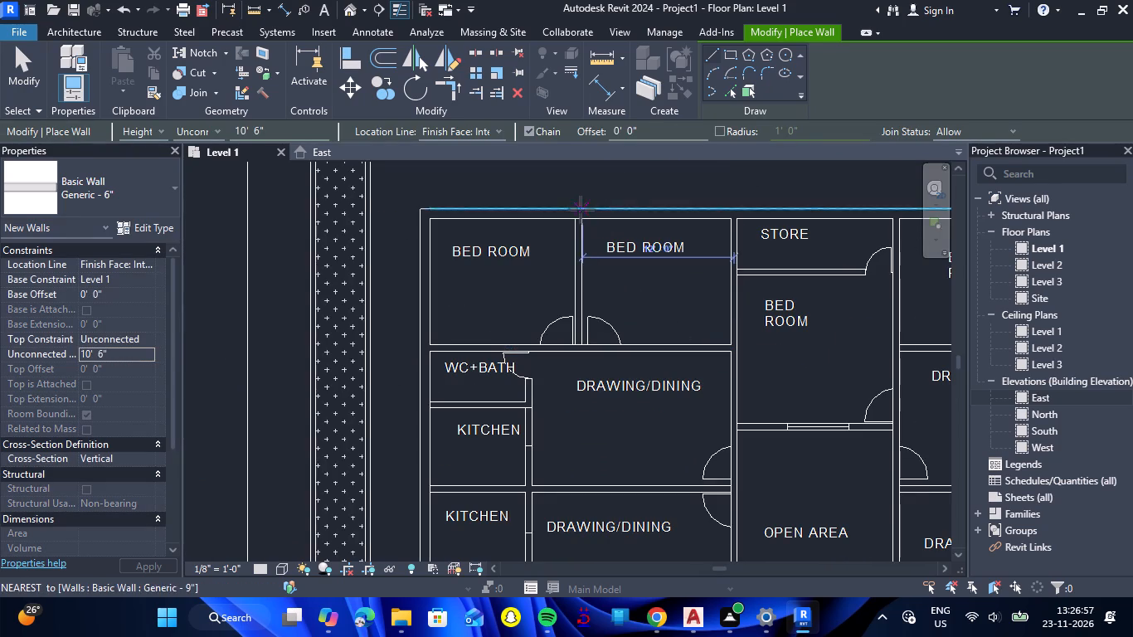
scroll(581, 210, "up", 6)
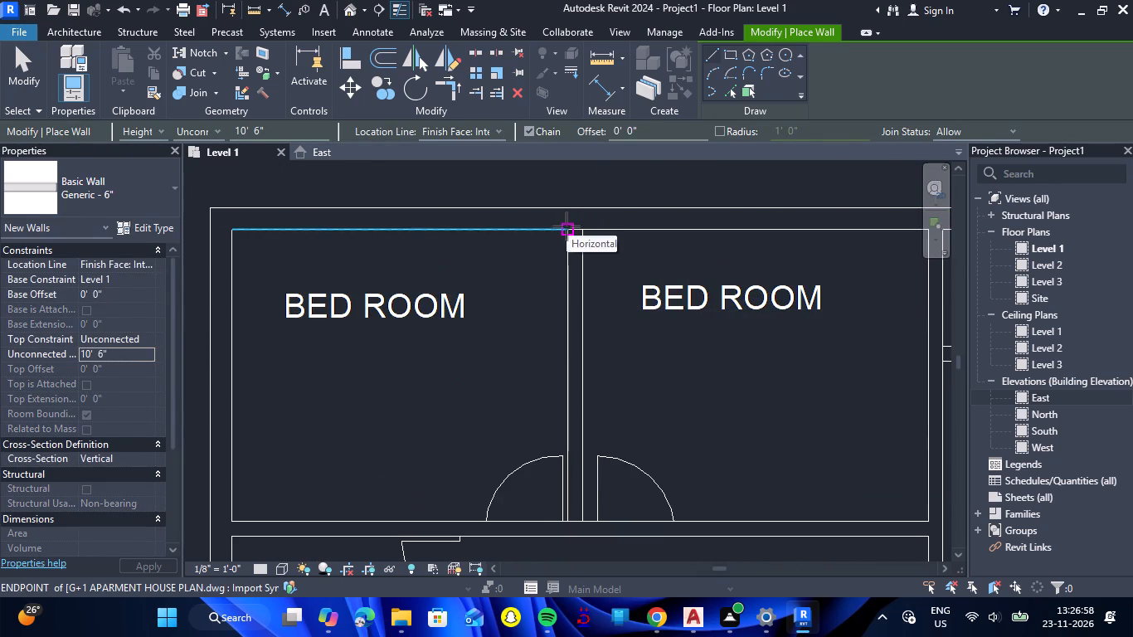
left_click(566, 226)
left_click(568, 522)
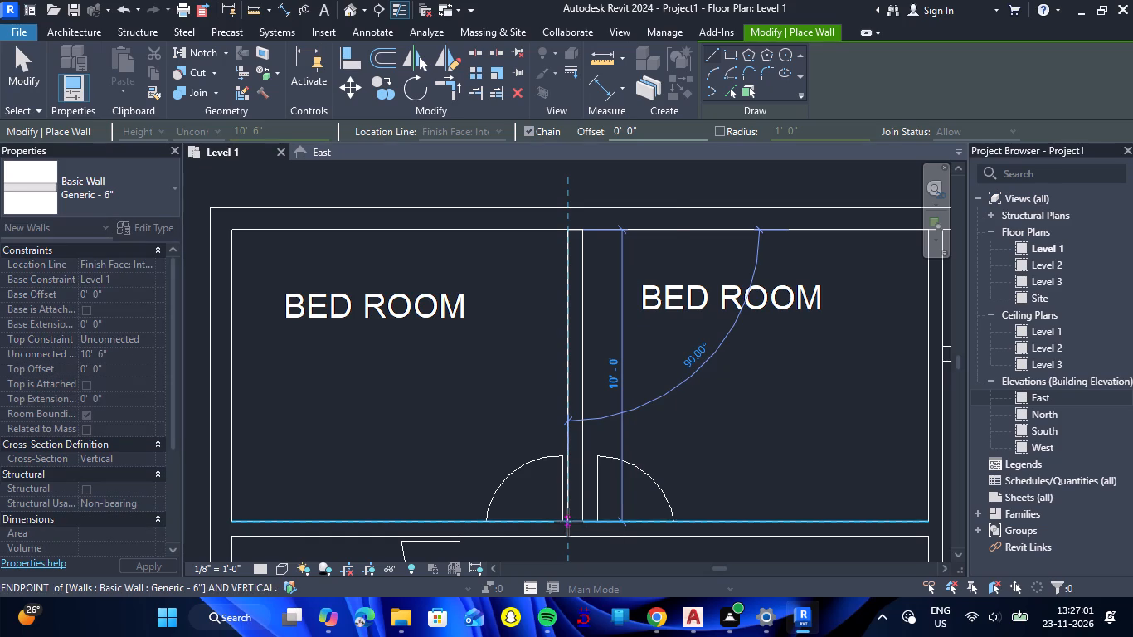
key("Escape")
Draw a 6" horizontal wall between the left side's two kitchens and two drawing/dining rooms, from the left outer wall to the open area's wall.
scroll(636, 381, "down", 5)
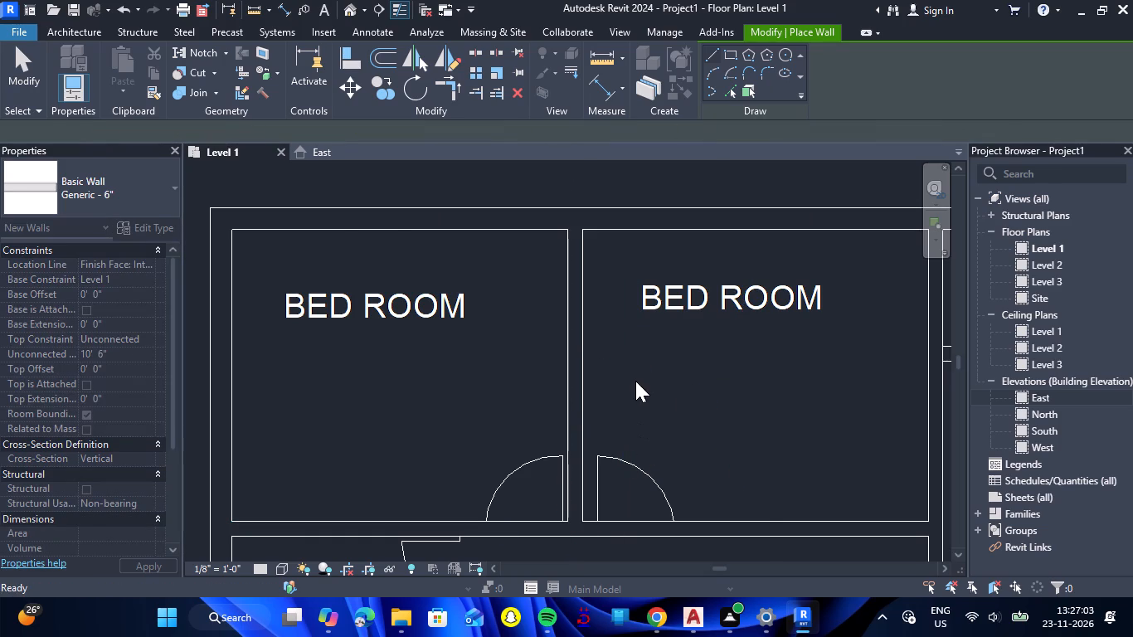
scroll(635, 381, "down", 7)
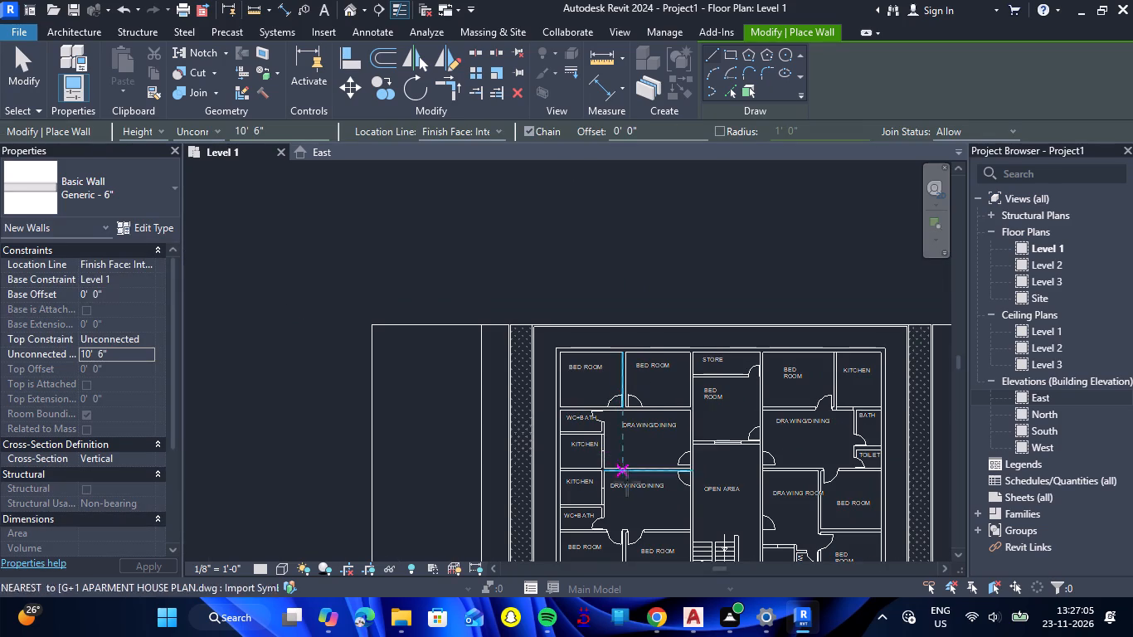
scroll(632, 488, "up", 7)
left_click(443, 445)
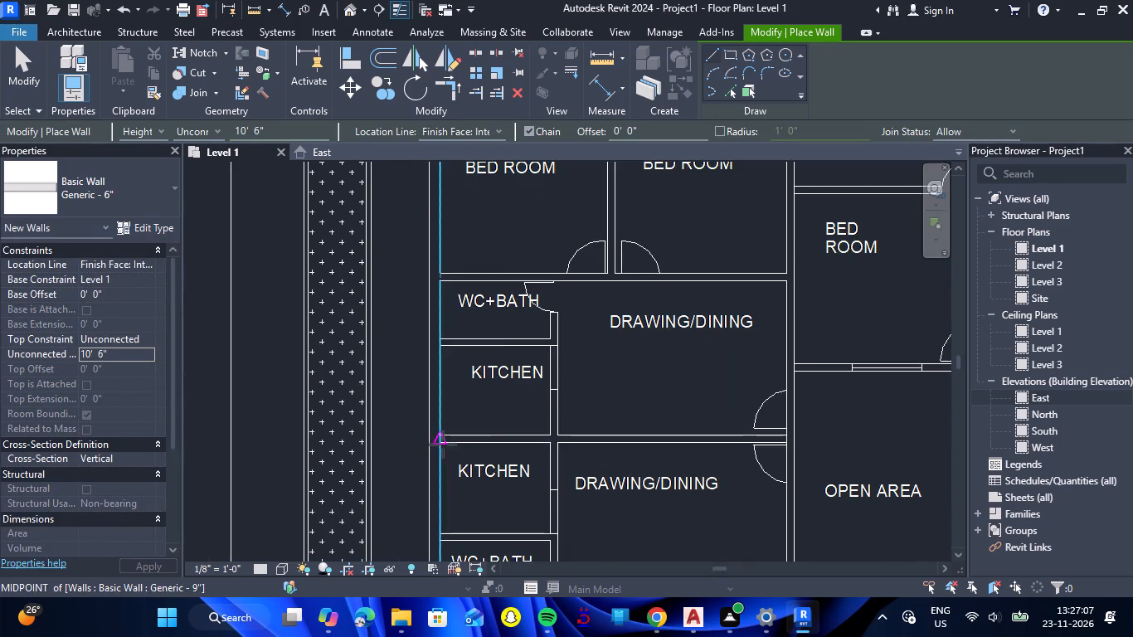
key("Escape")
scroll(441, 450, "up", 5)
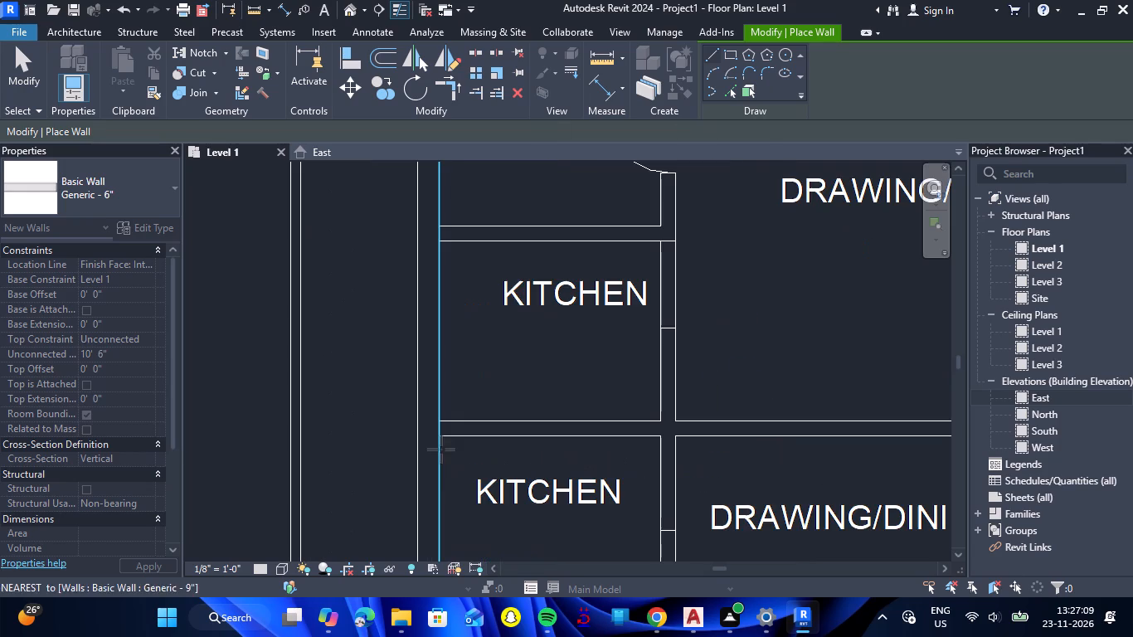
left_click(441, 438)
scroll(735, 434, "down", 5)
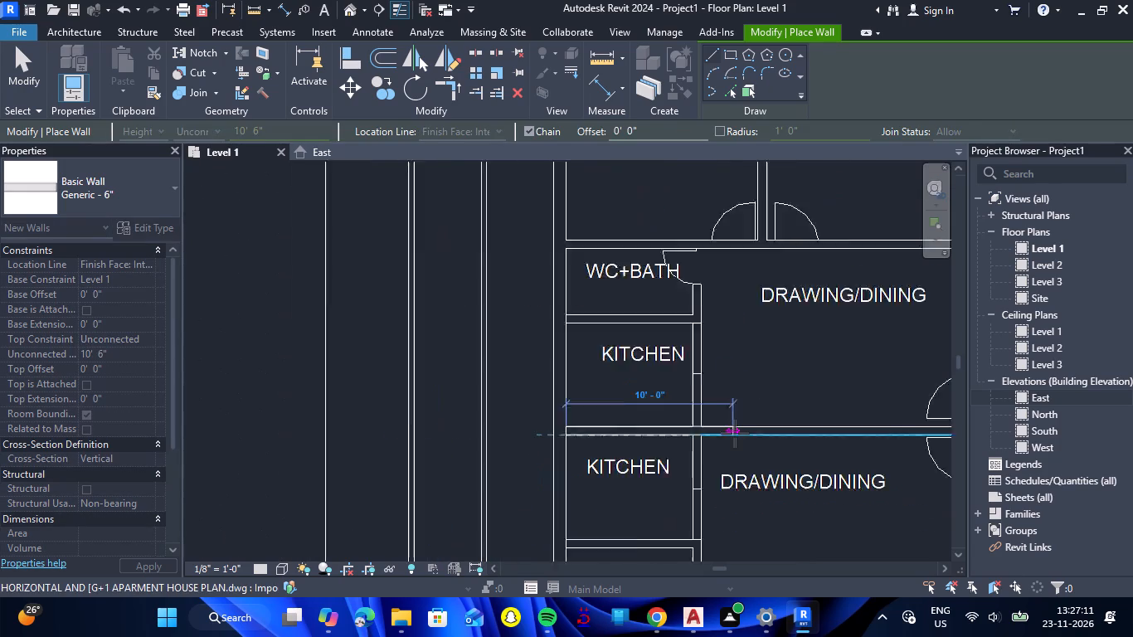
scroll(735, 434, "down", 4)
scroll(900, 432, "up", 6)
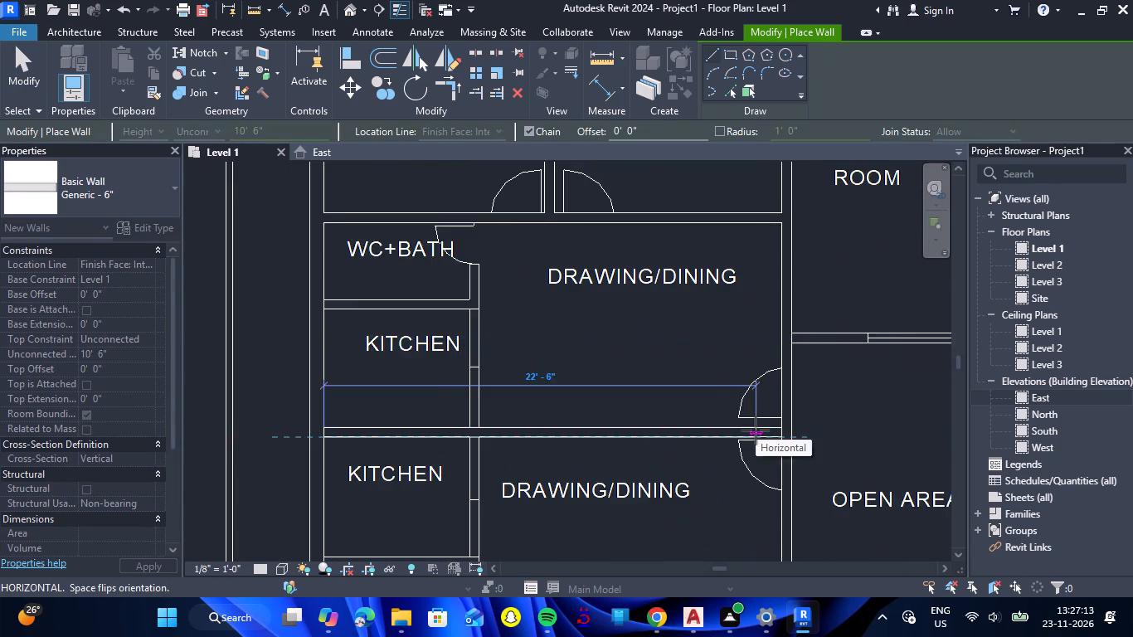
scroll(756, 430, "up", 12)
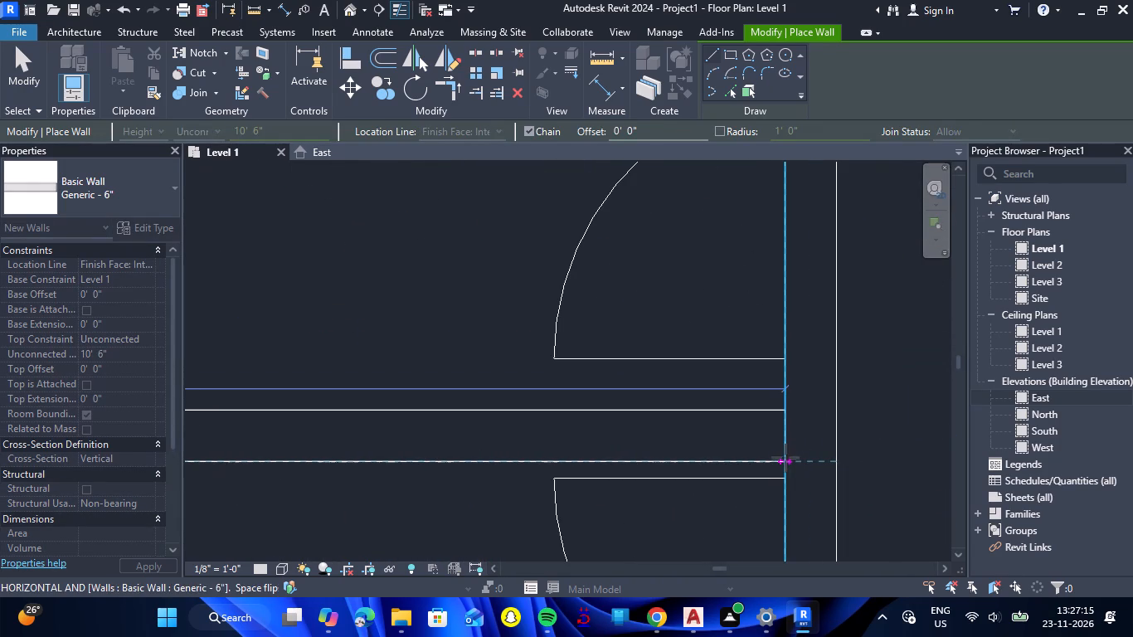
left_click(785, 461)
key("Escape")
Draw the 6" horizontal wall between the upper-left WC+bath and kitchen, from the left outer wall's inner face to the drawing/dining side.
scroll(813, 455, "down", 6)
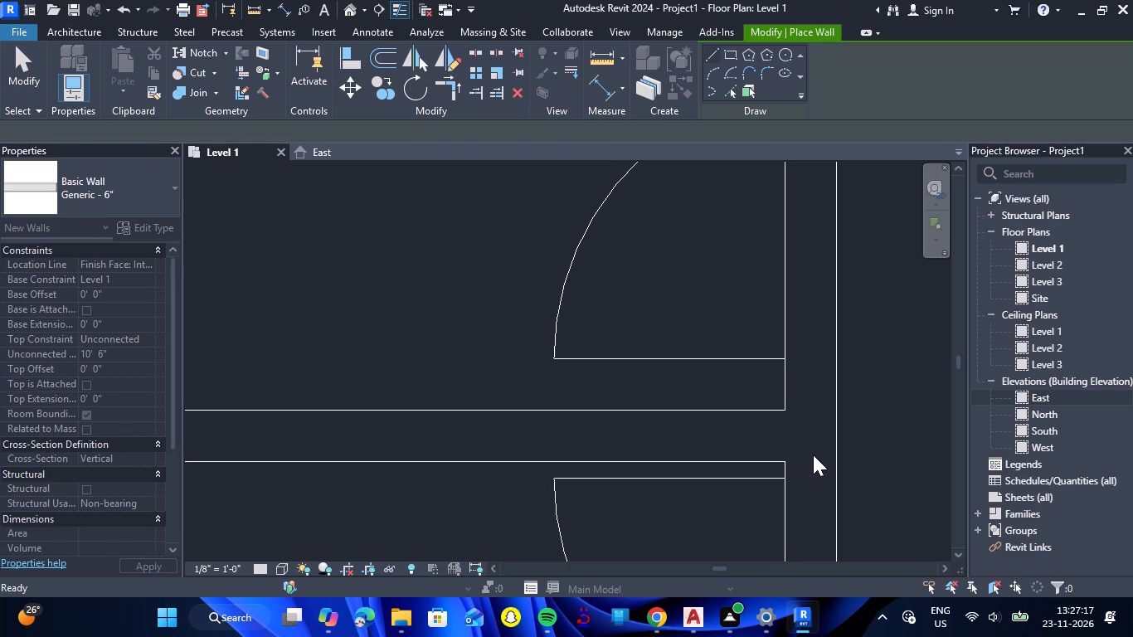
scroll(813, 455, "down", 8)
scroll(575, 344, "up", 2)
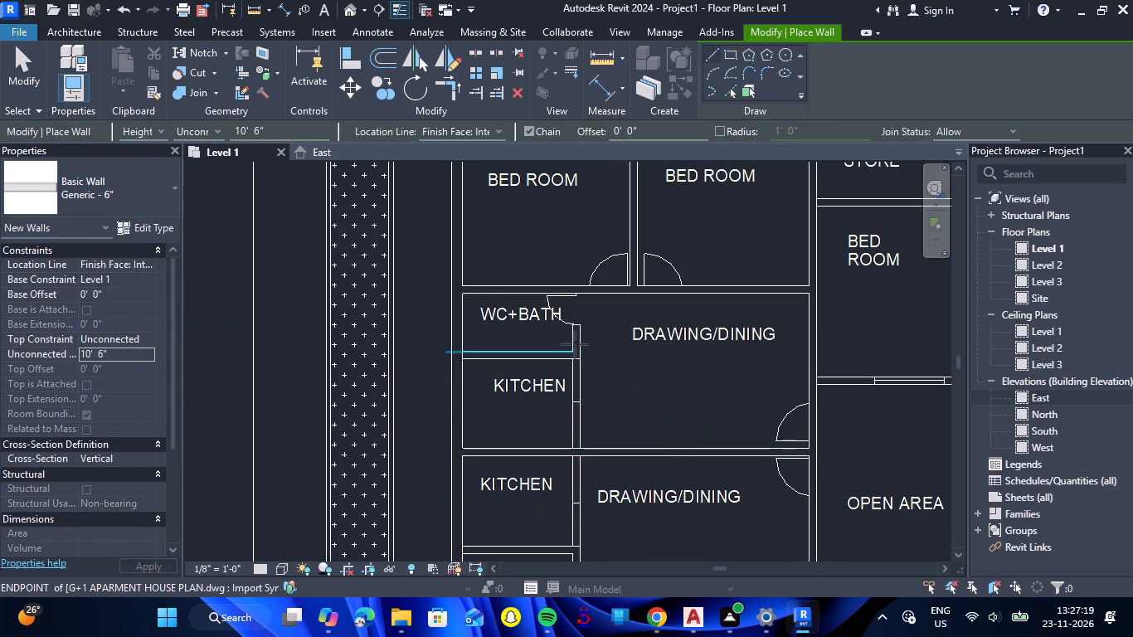
scroll(575, 344, "up", 2)
scroll(442, 362, "up", 5)
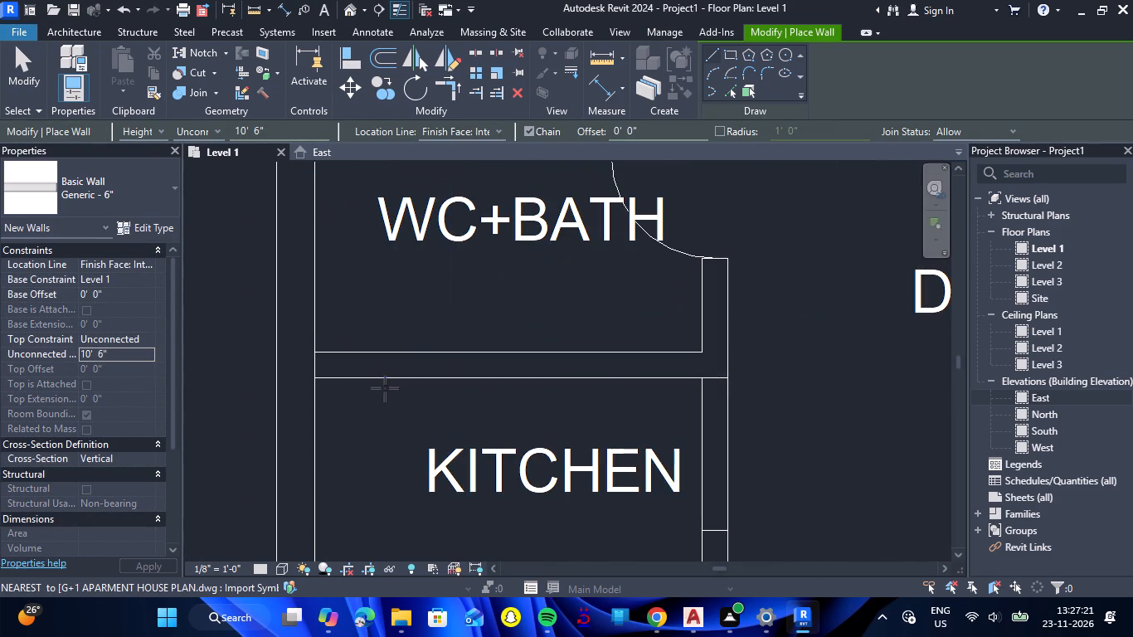
key("Escape")
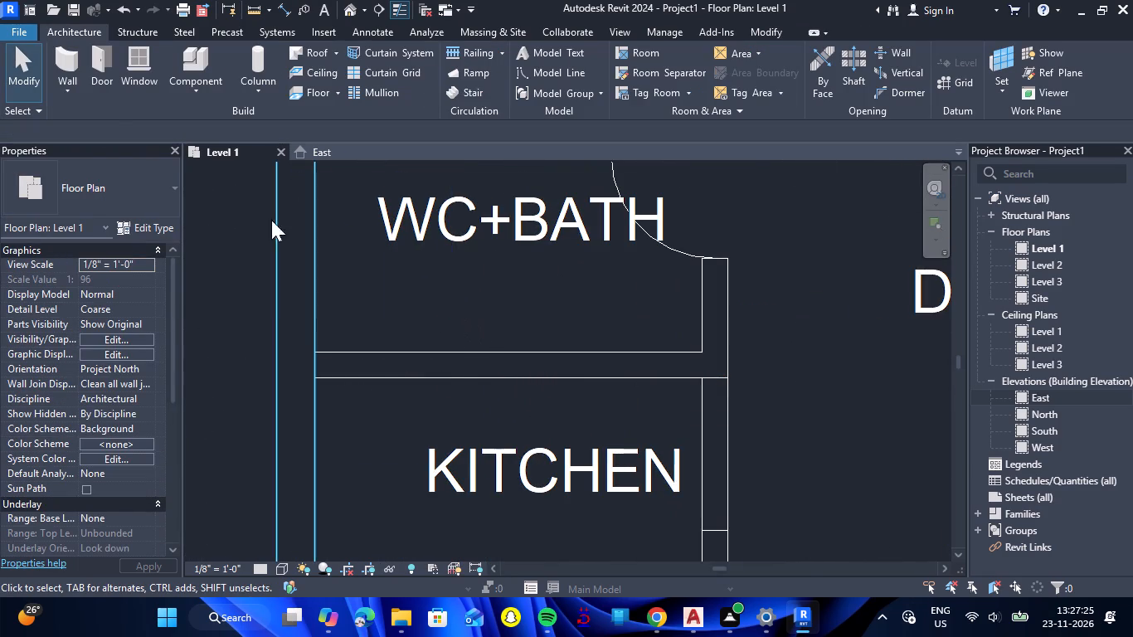
left_click(81, 61)
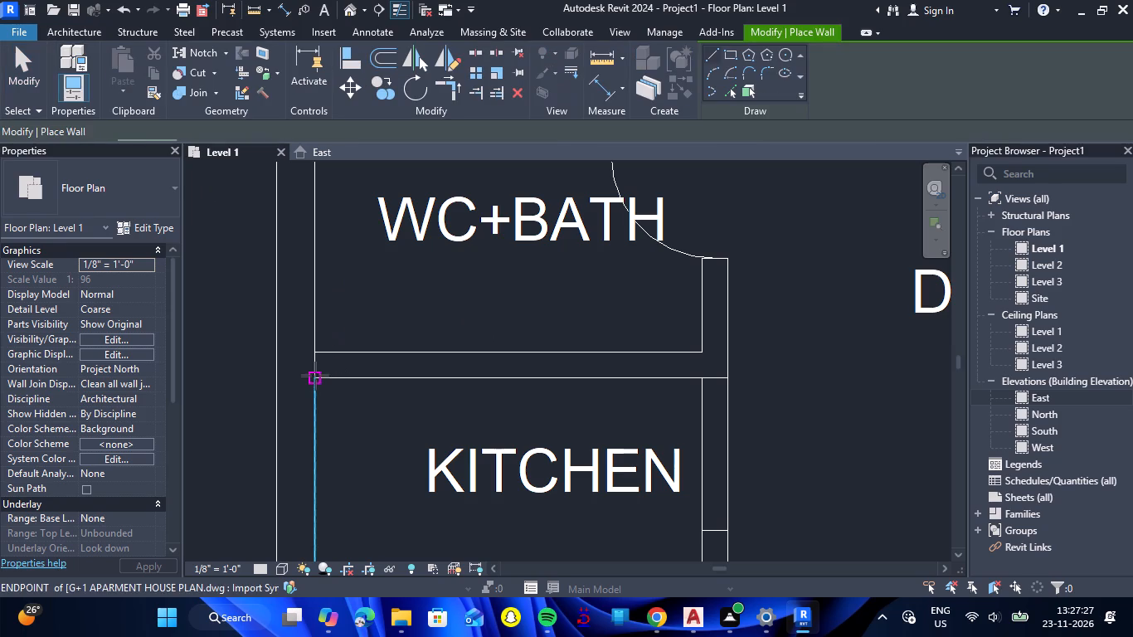
left_click(315, 376)
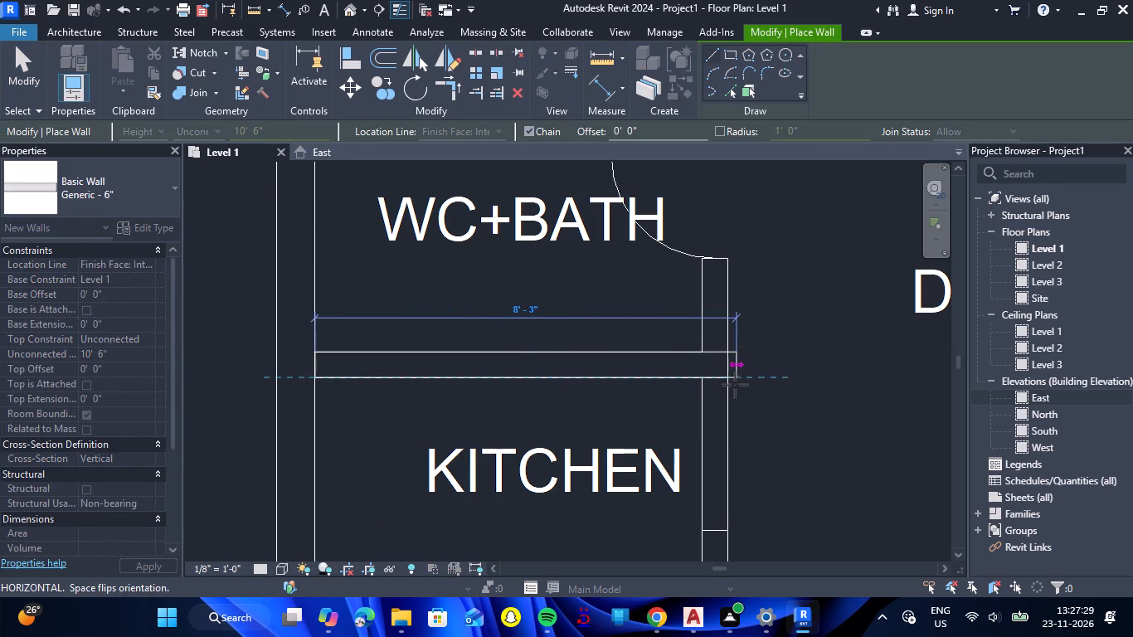
left_click(727, 380)
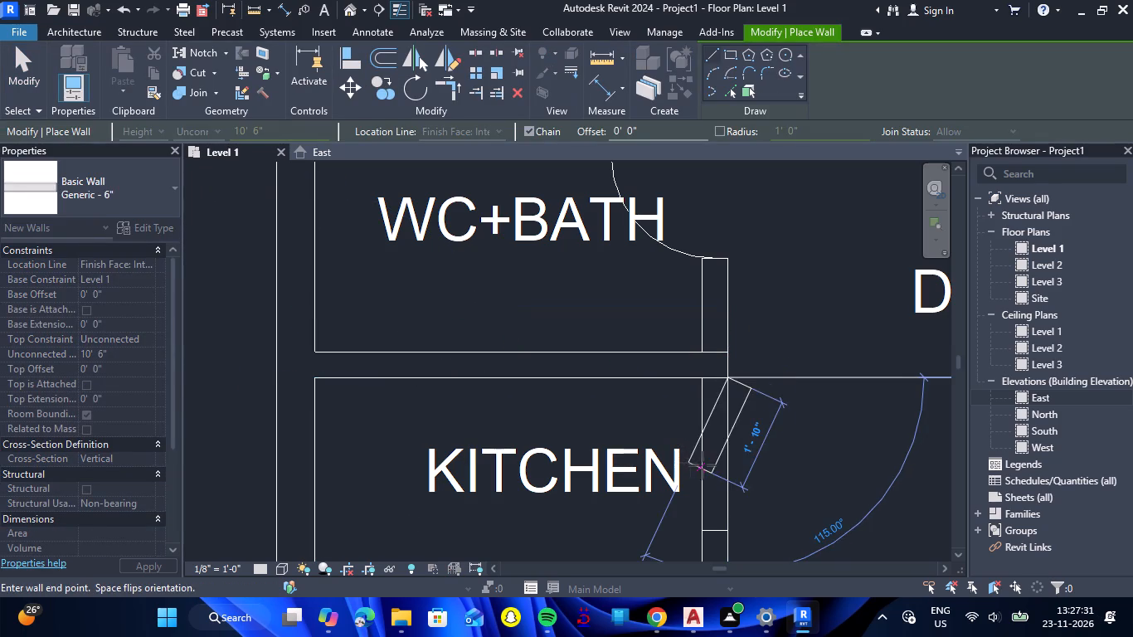
key("Escape")
Draw a 6" vertical wall separating the upper kitchen and WC+bath from the drawing/dining room, up to the wall below the bedrooms.
scroll(647, 346, "down", 8)
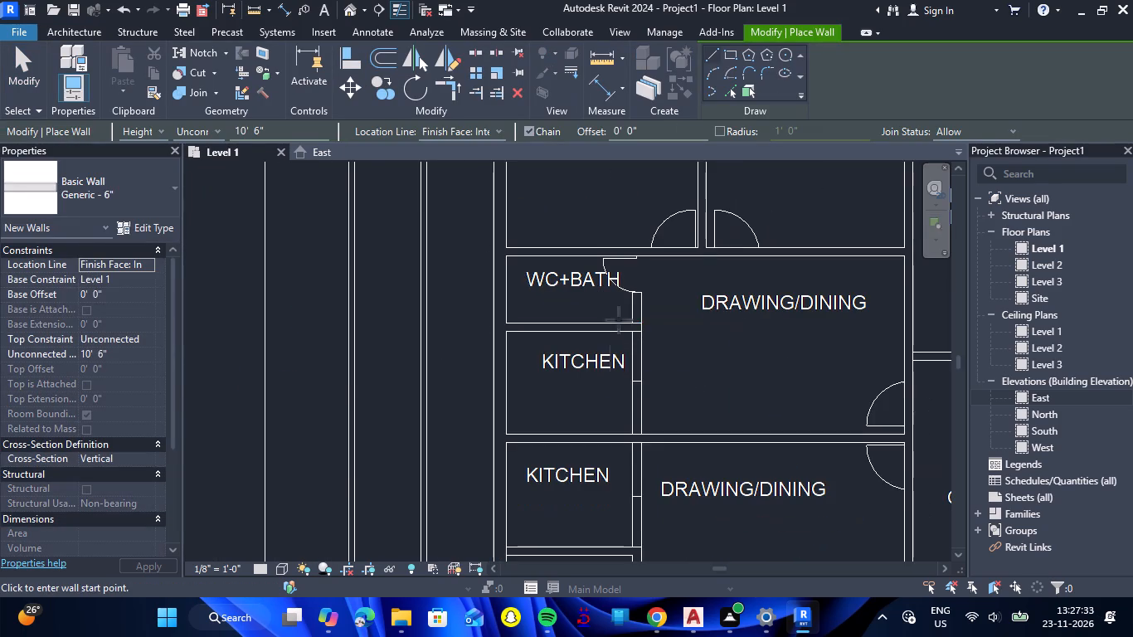
scroll(645, 333, "up", 2)
left_click(630, 467)
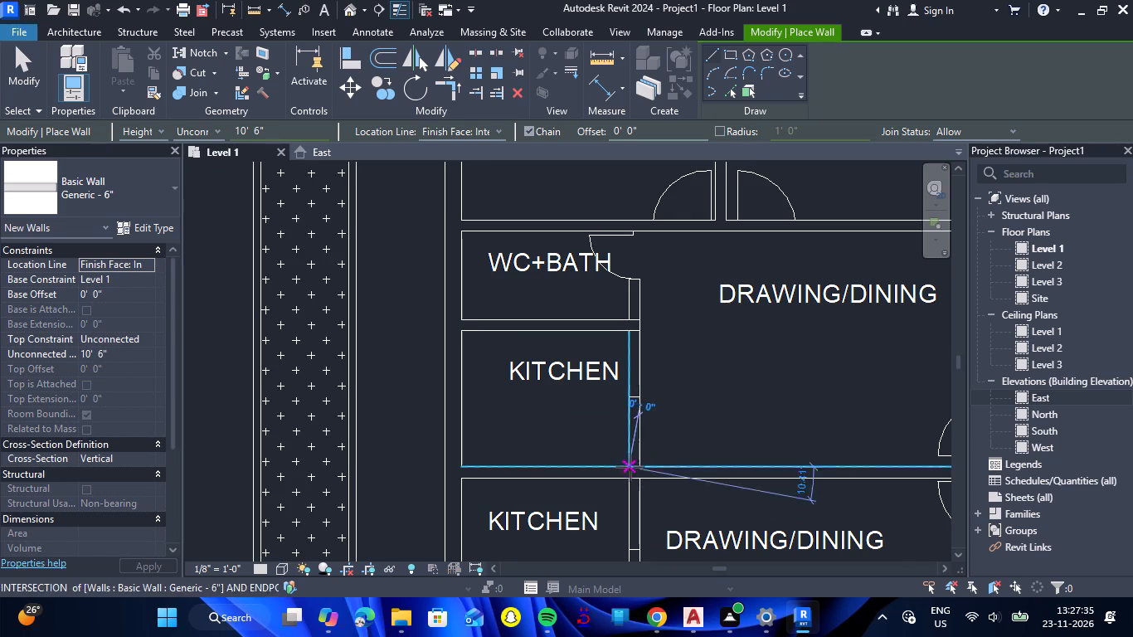
key("Escape")
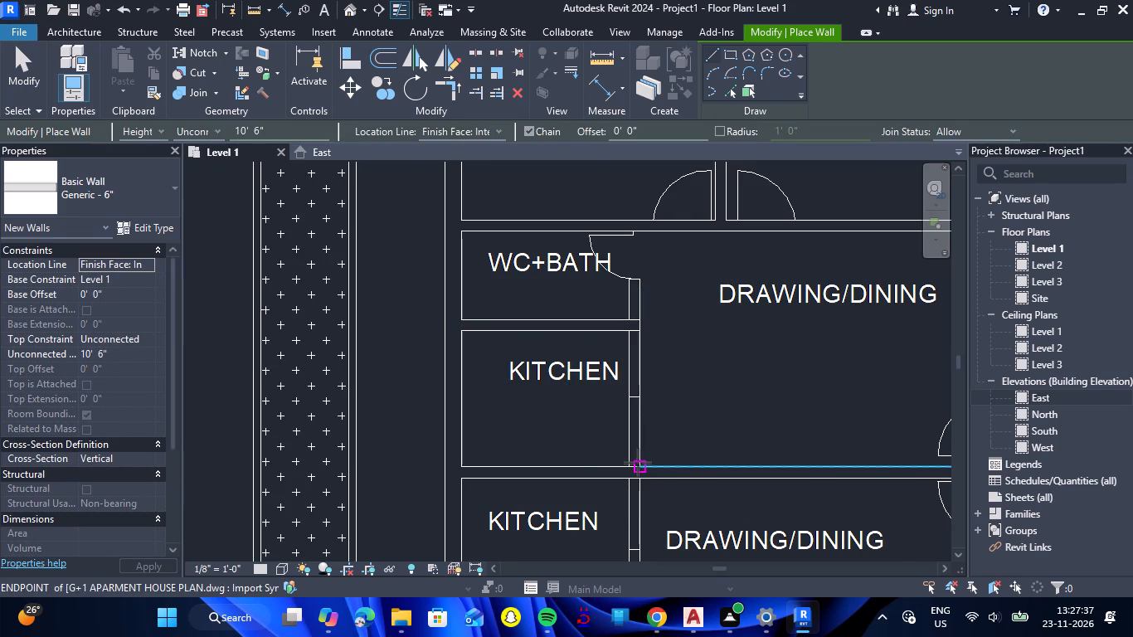
left_click(641, 468)
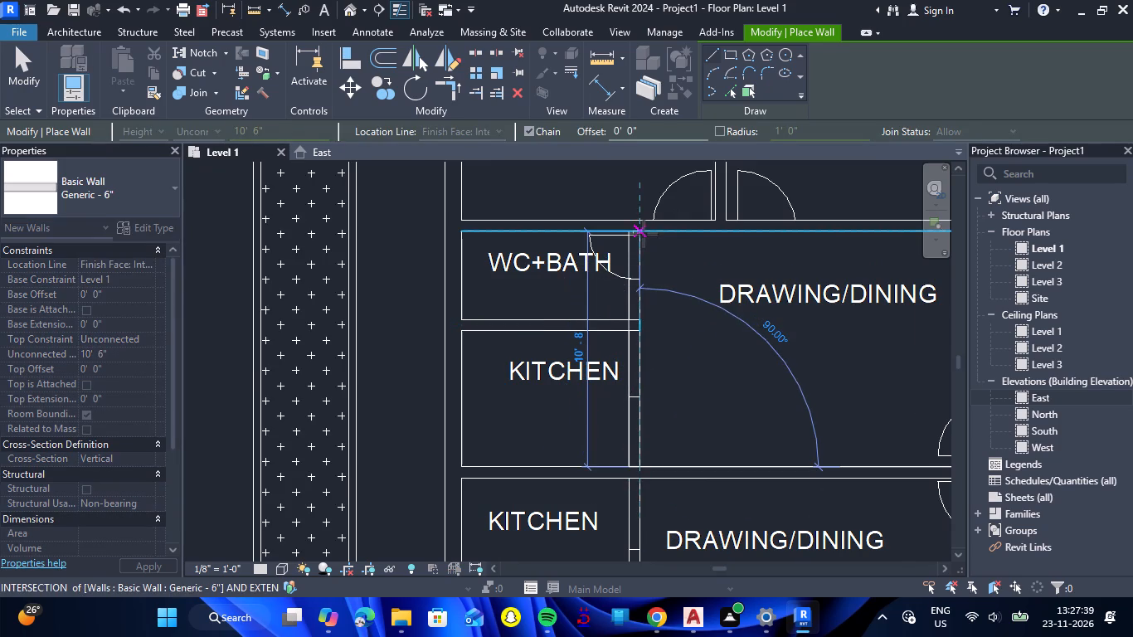
scroll(644, 234, "up", 10)
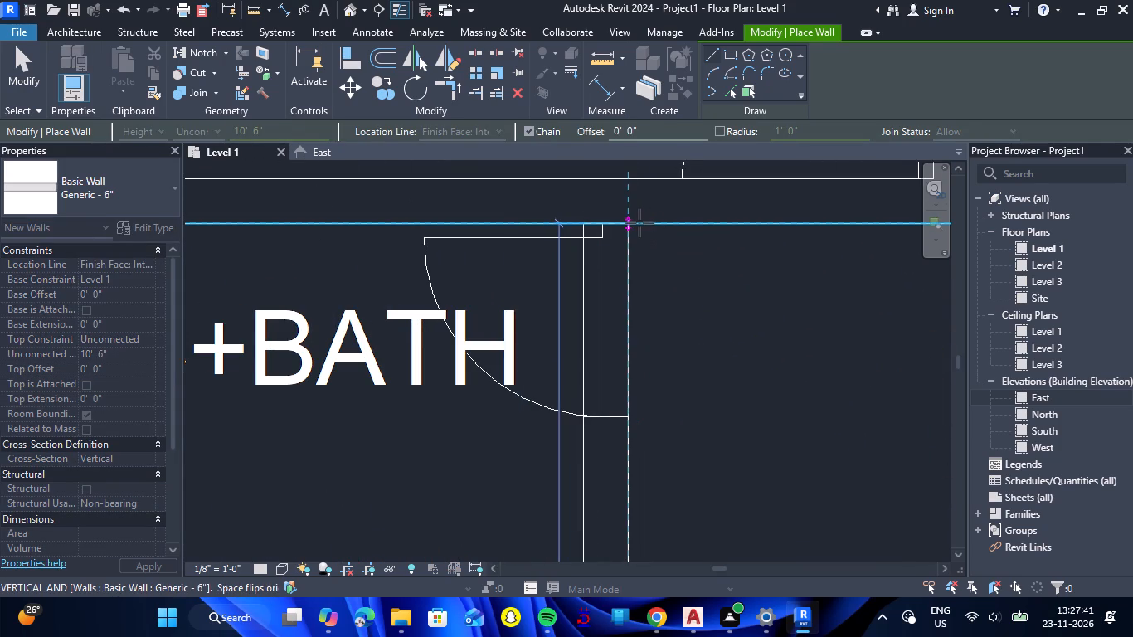
left_click(629, 221)
key("Escape")
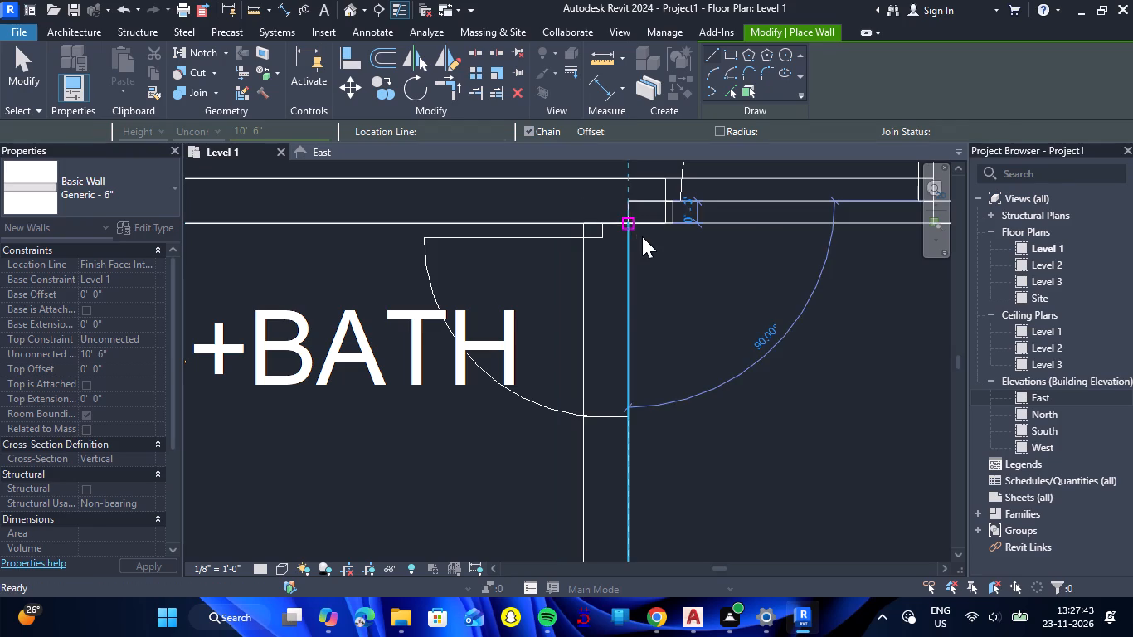
Draw a 6" horizontal wall above the two lower-left bedrooms, from the left outer wall to the open area's wall.
scroll(642, 236, "down", 16)
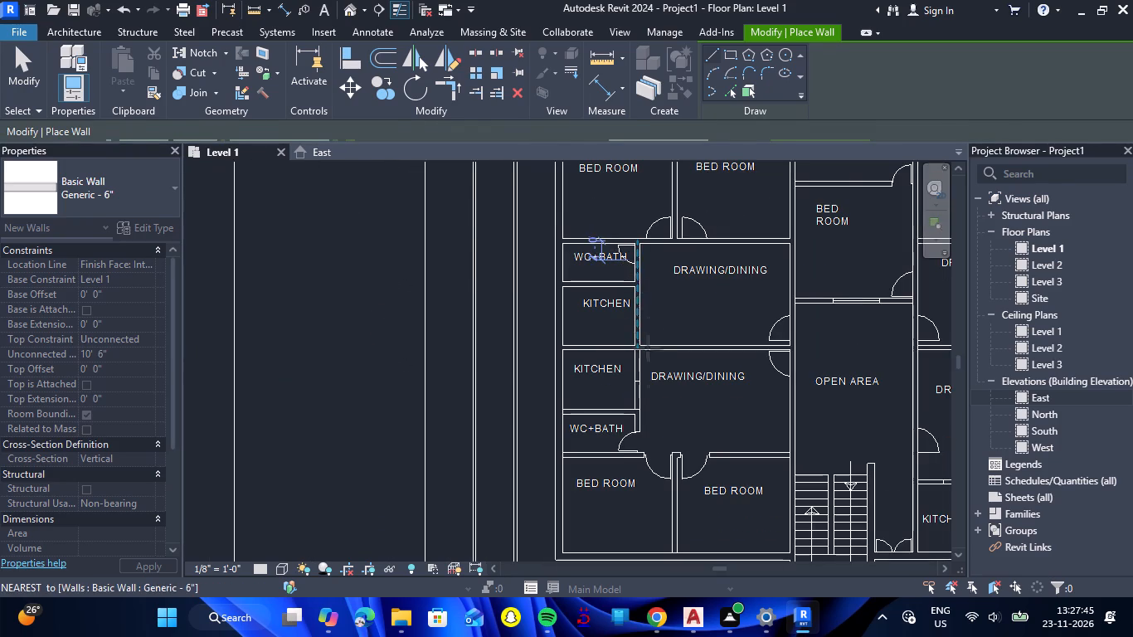
scroll(639, 411, "up", 2)
scroll(611, 494, "up", 3)
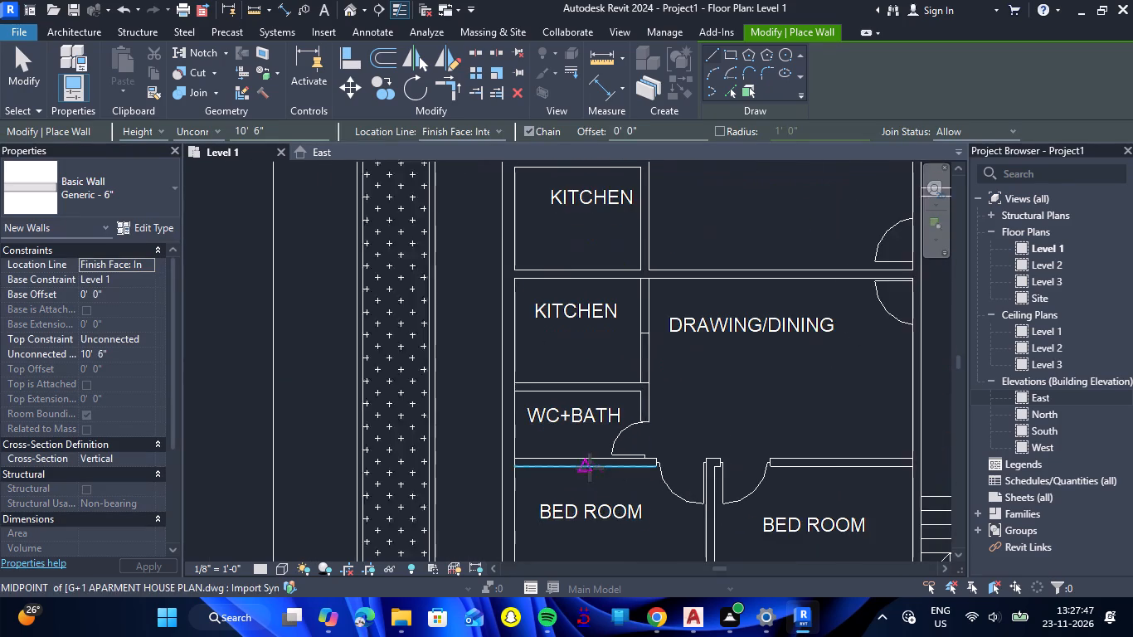
left_click(504, 468)
scroll(673, 458, "down", 4)
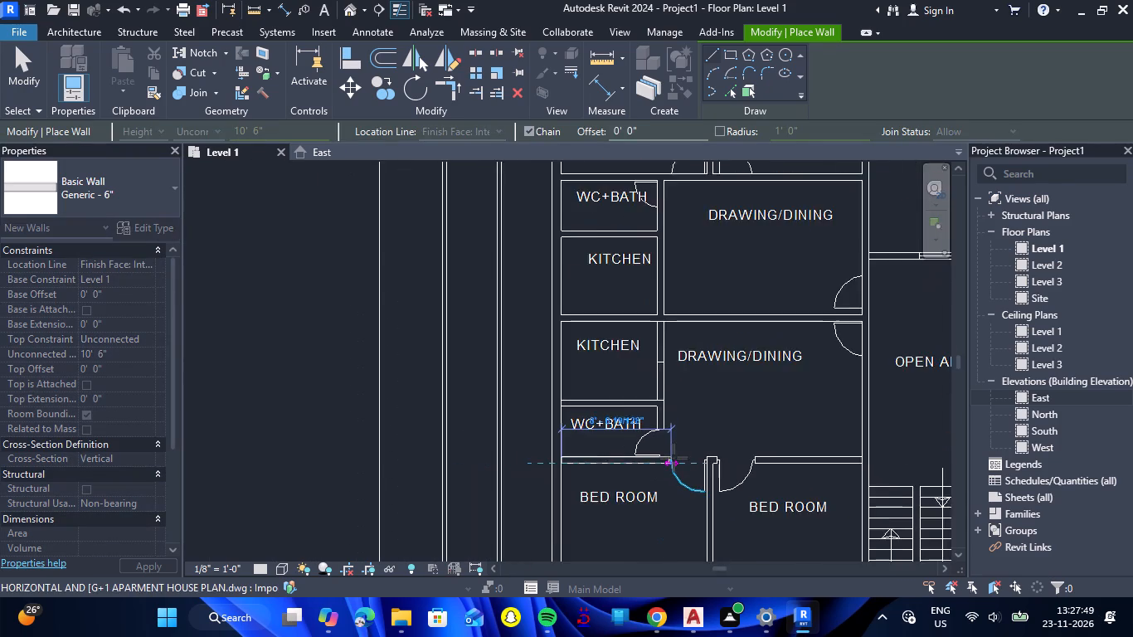
scroll(856, 458, "up", 10)
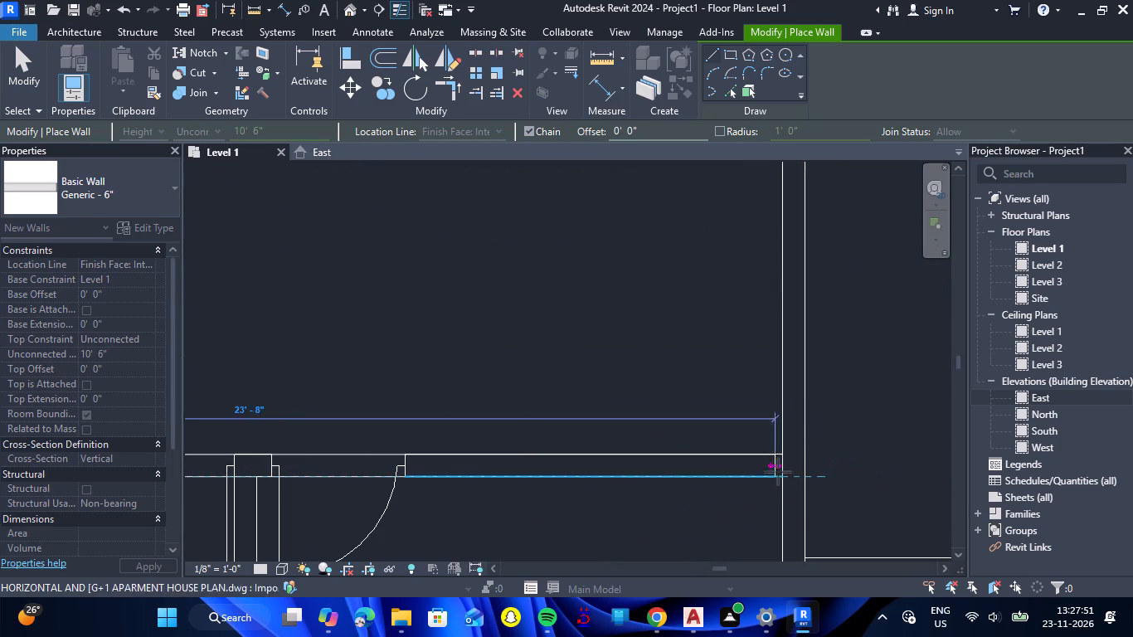
left_click(783, 472)
key("Escape")
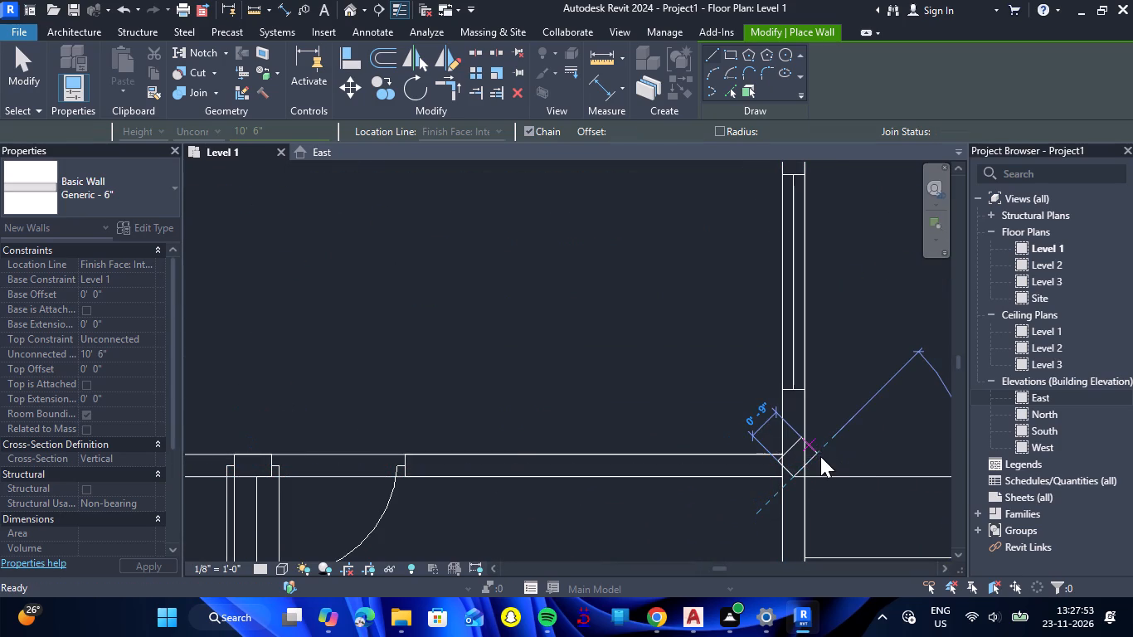
Draw a 6" vertical wall separating the lower kitchen and WC+bath from the drawing/dining room, down to the wall above the bedrooms.
scroll(824, 455, "down", 11)
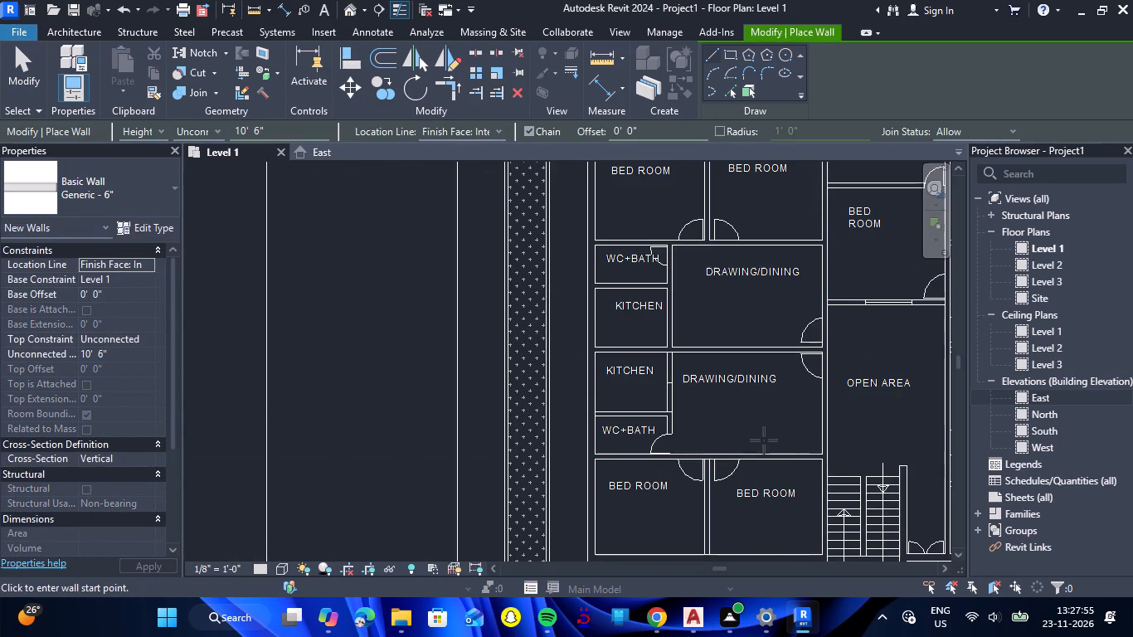
scroll(694, 373, "up", 3)
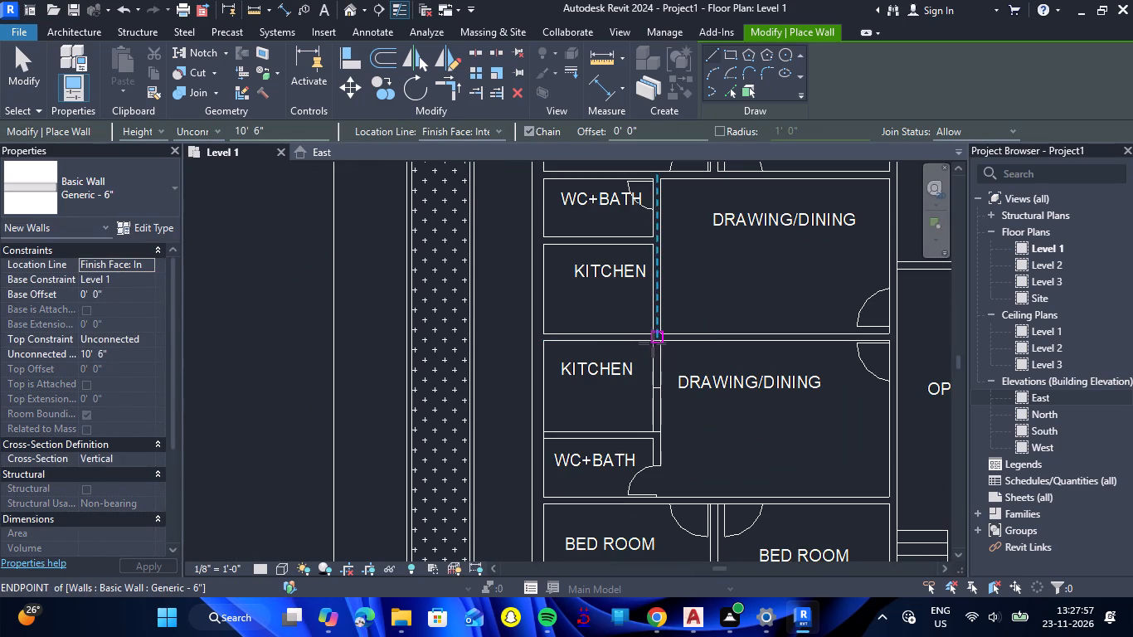
scroll(653, 348, "up", 6)
left_click(656, 335)
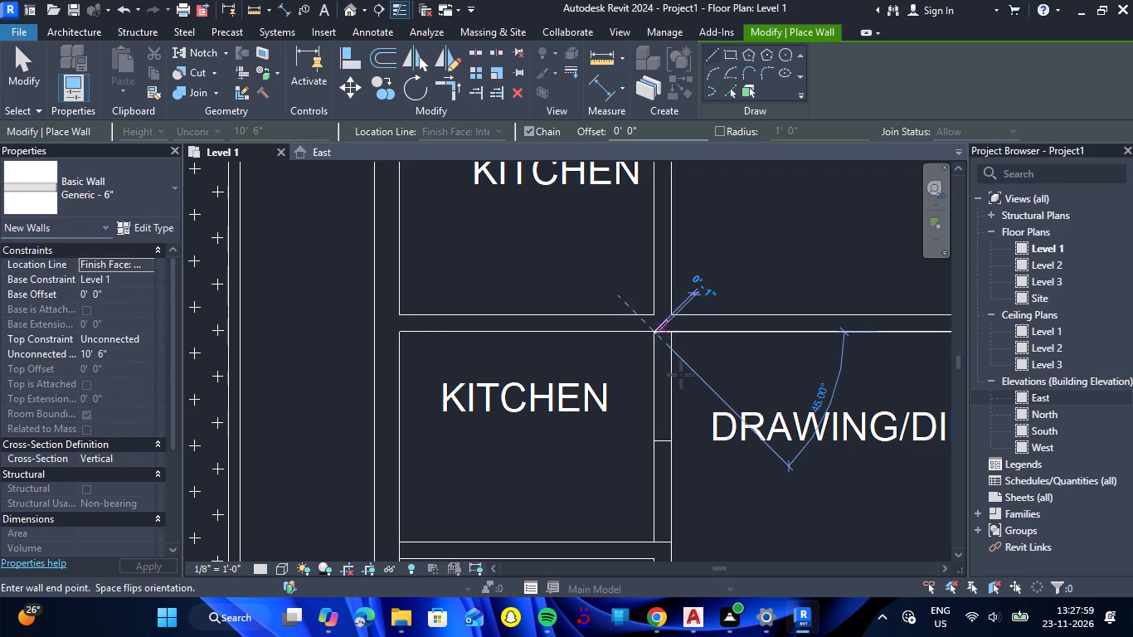
scroll(658, 453, "down", 11)
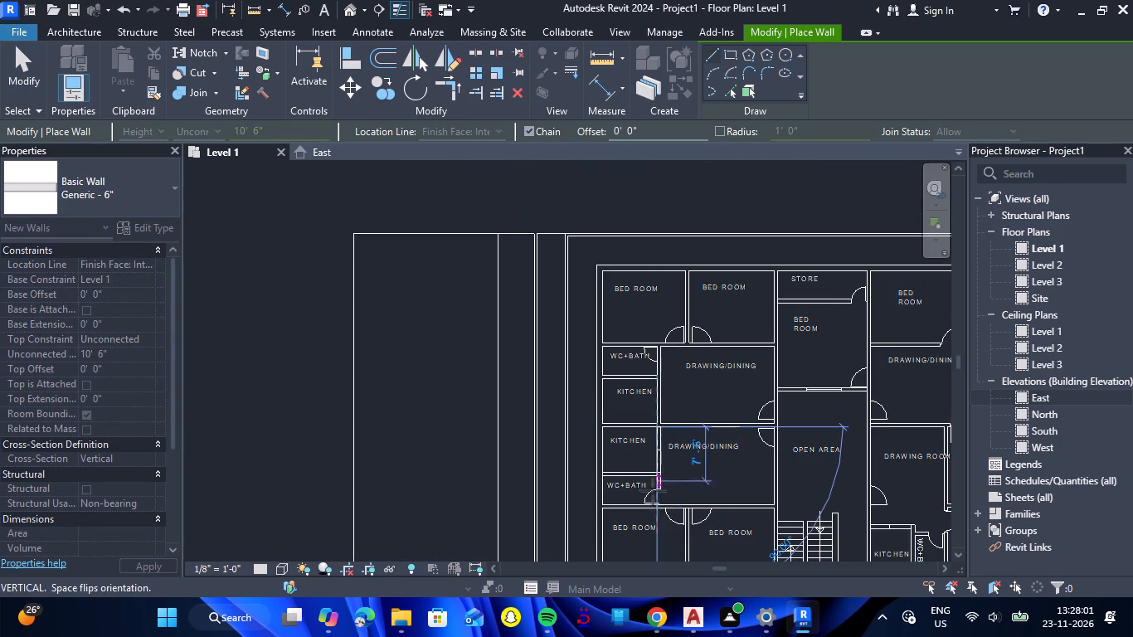
scroll(654, 512, "up", 16)
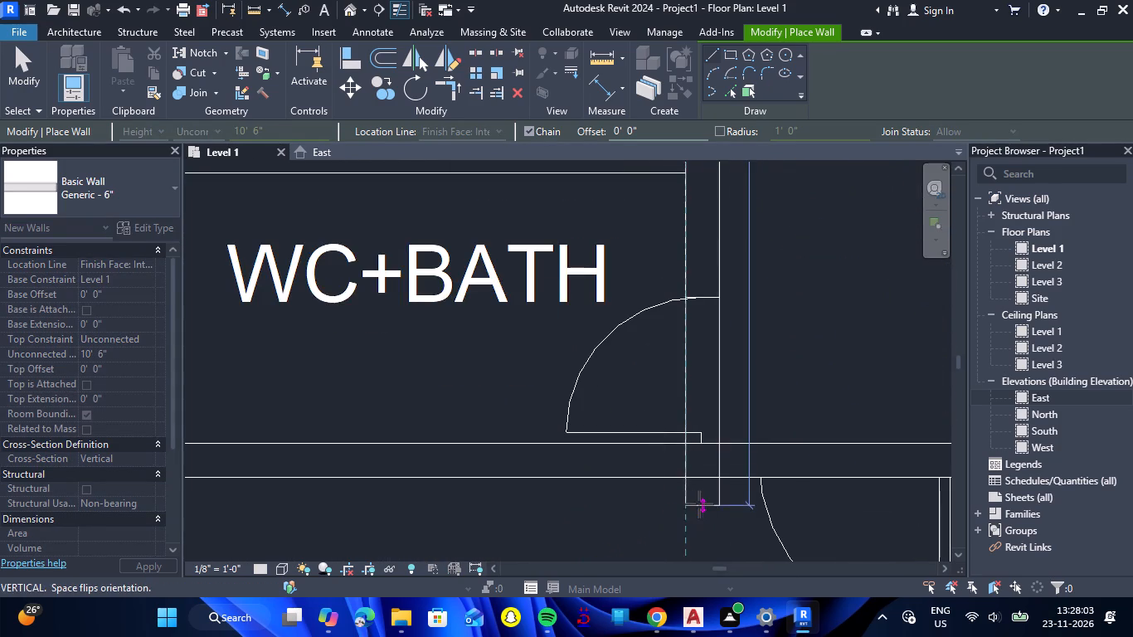
scroll(699, 504, "up", 4)
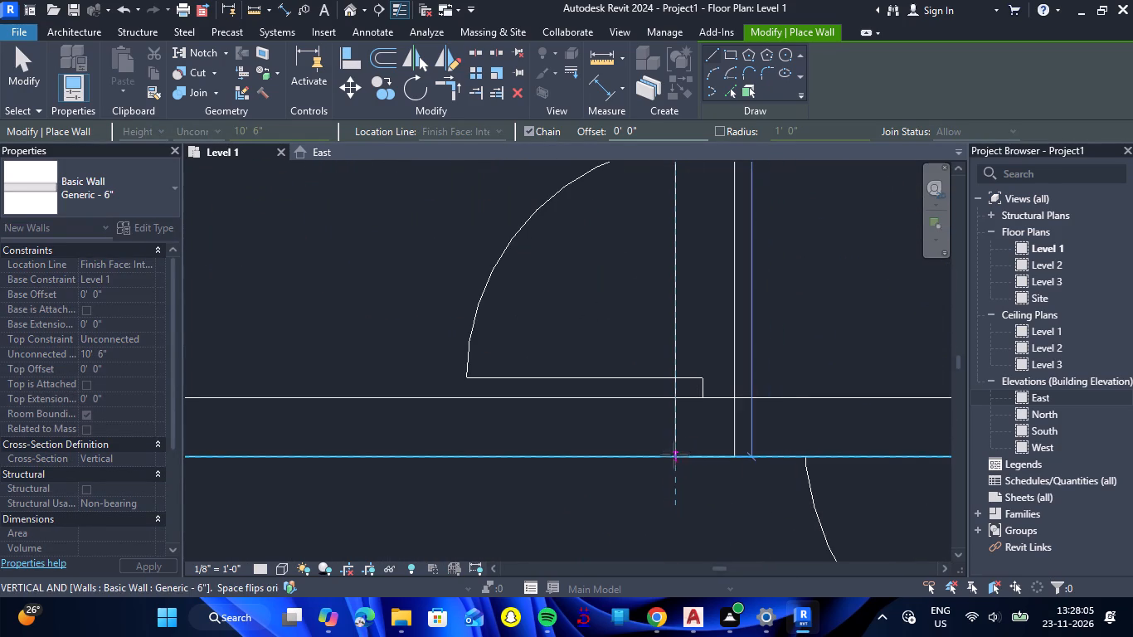
left_click(673, 457)
key("Escape")
Draw a 6" horizontal wall about 8' 1" long between the lower-left kitchen and WC+bath, from the left outer wall to the drawing/dining wall.
scroll(703, 484, "down", 7)
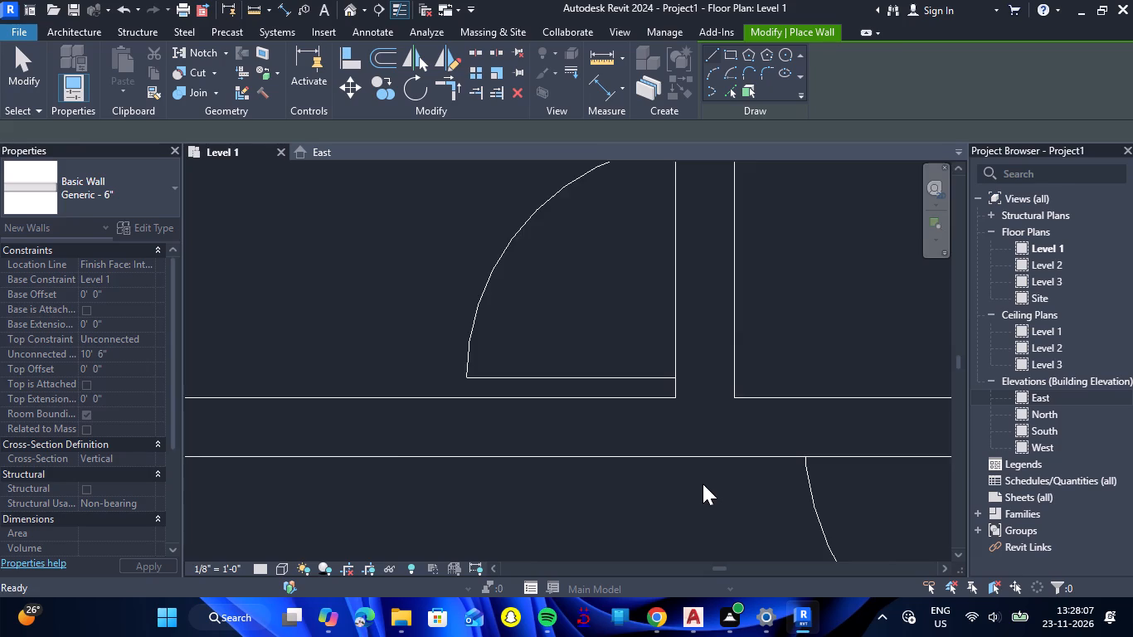
scroll(703, 484, "down", 6)
scroll(618, 370, "up", 4)
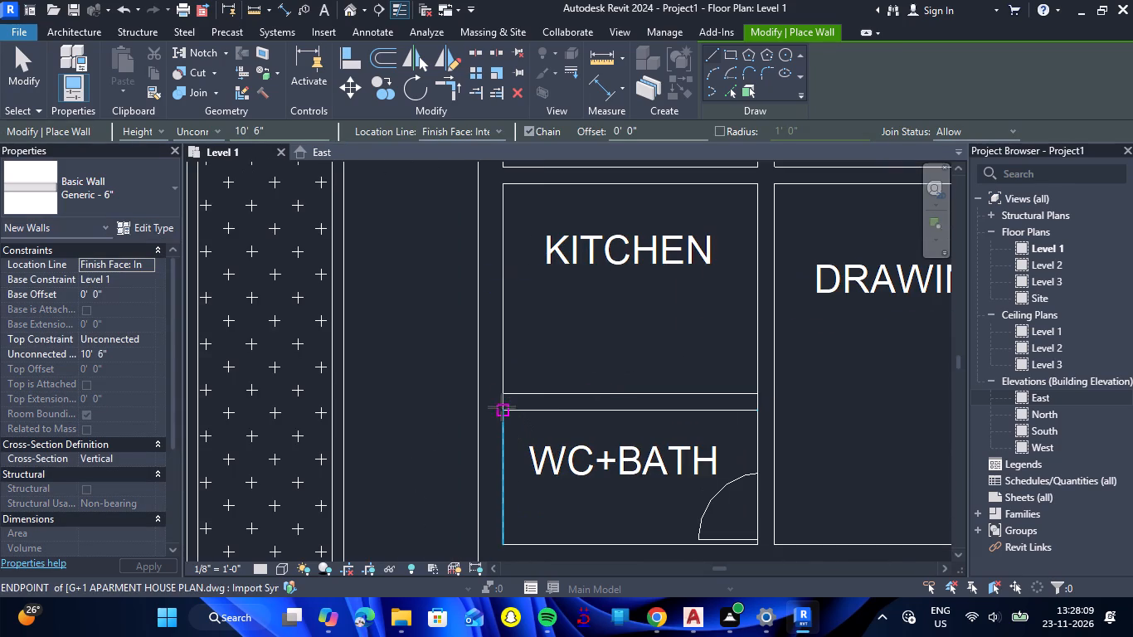
left_click(503, 411)
left_click(779, 409)
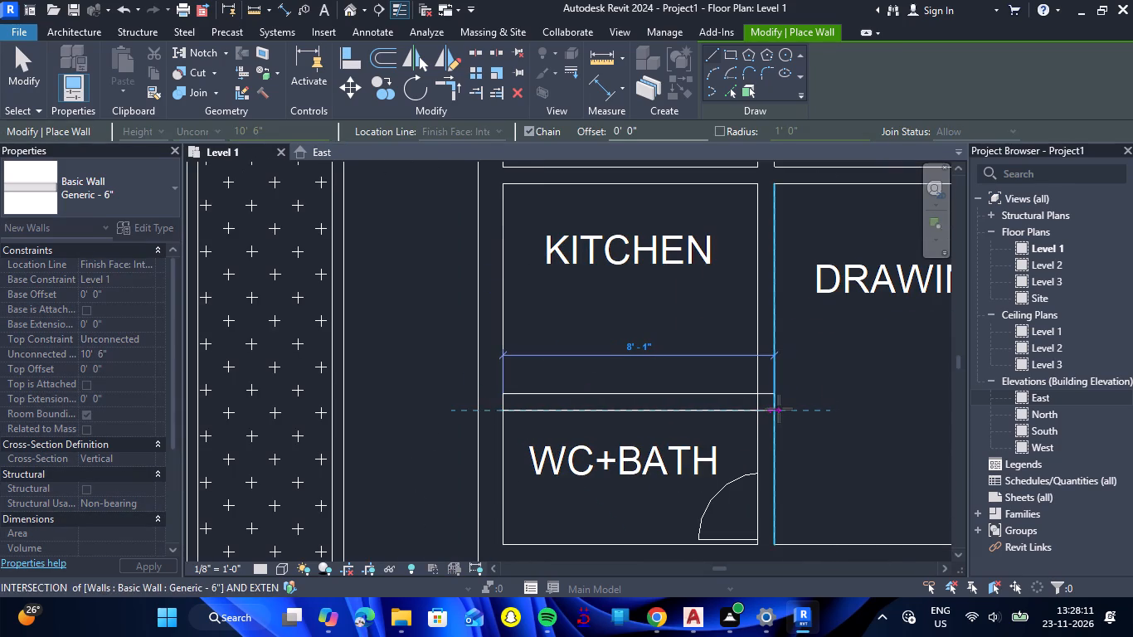
key("Escape")
scroll(804, 432, "down", 6)
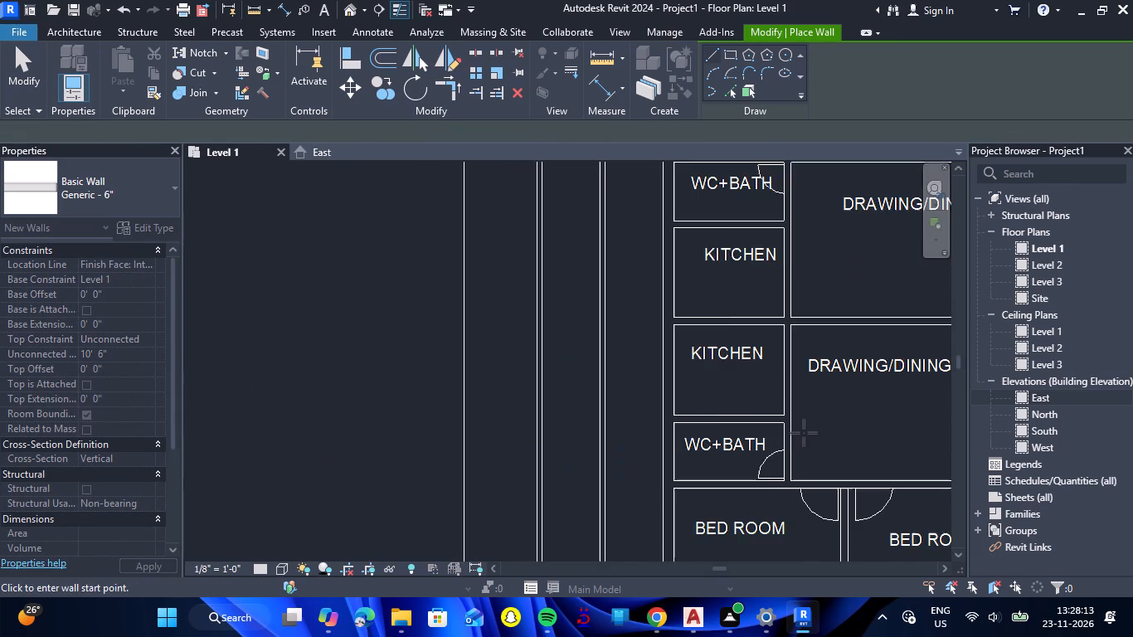
scroll(804, 433, "down", 4)
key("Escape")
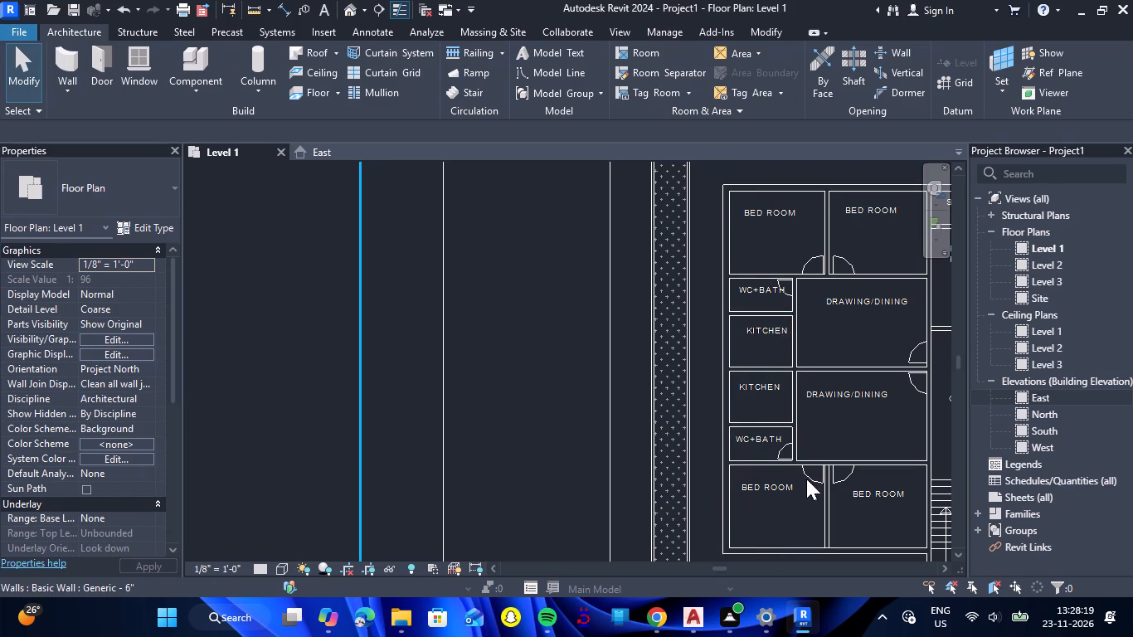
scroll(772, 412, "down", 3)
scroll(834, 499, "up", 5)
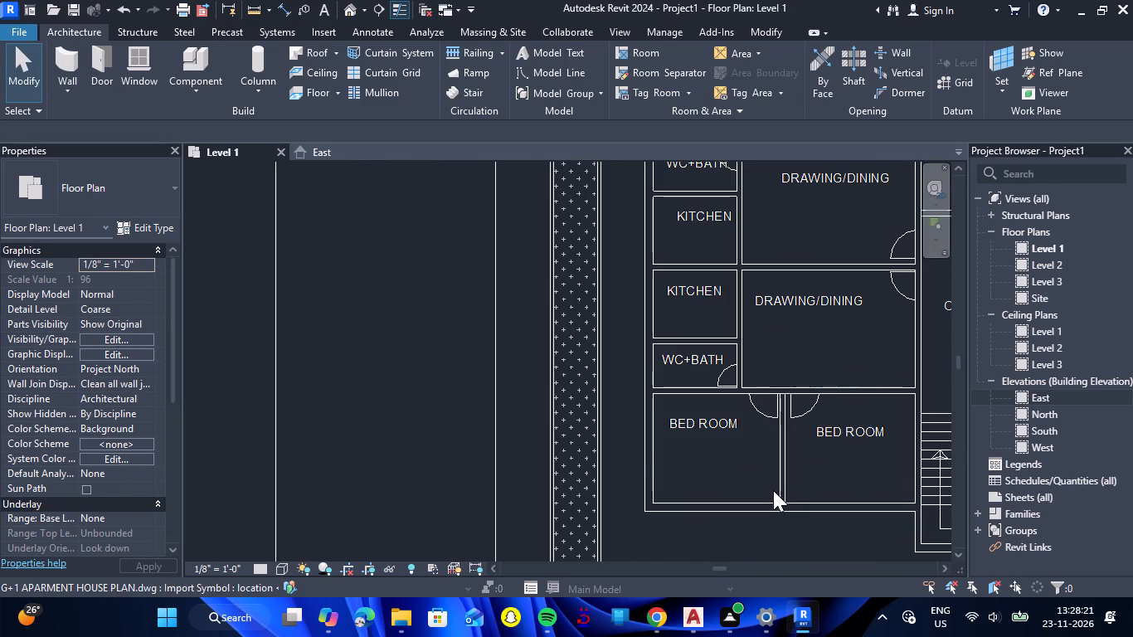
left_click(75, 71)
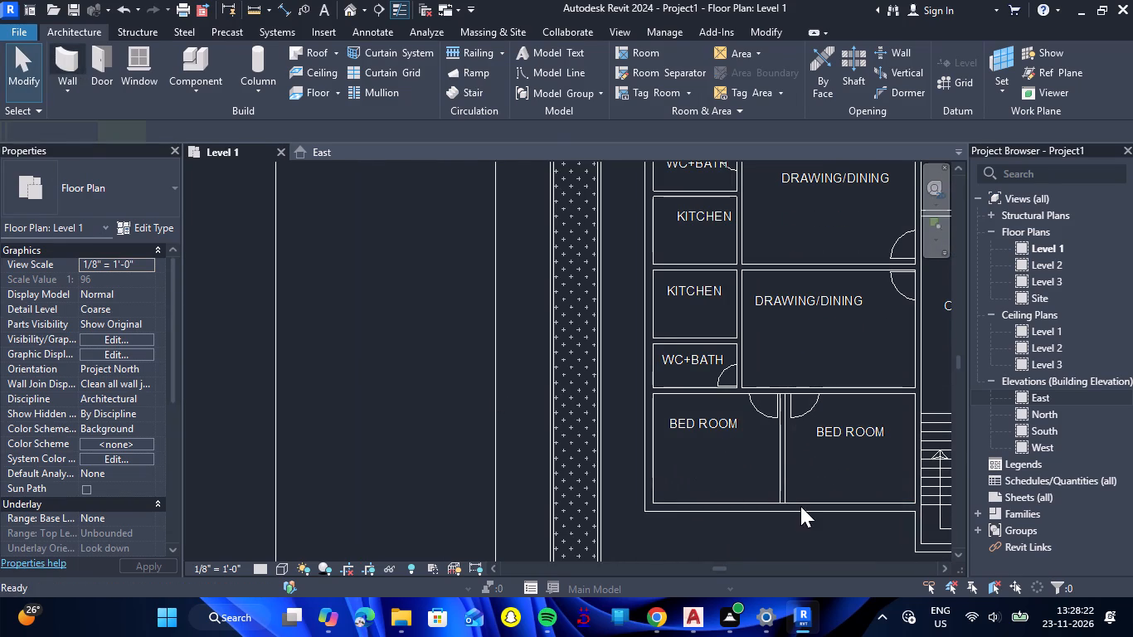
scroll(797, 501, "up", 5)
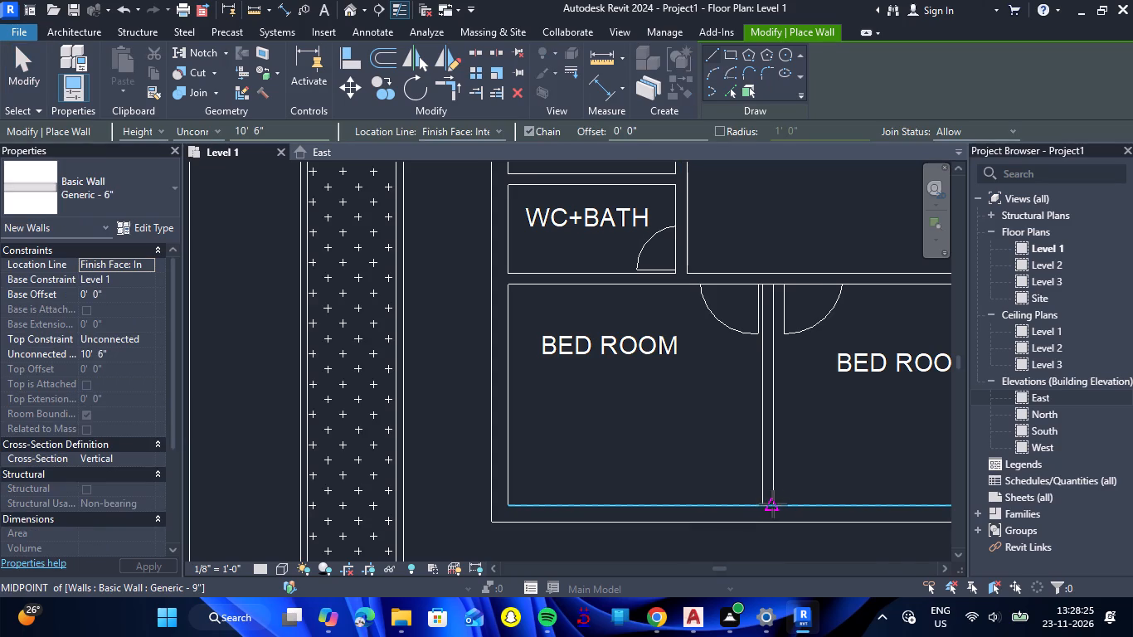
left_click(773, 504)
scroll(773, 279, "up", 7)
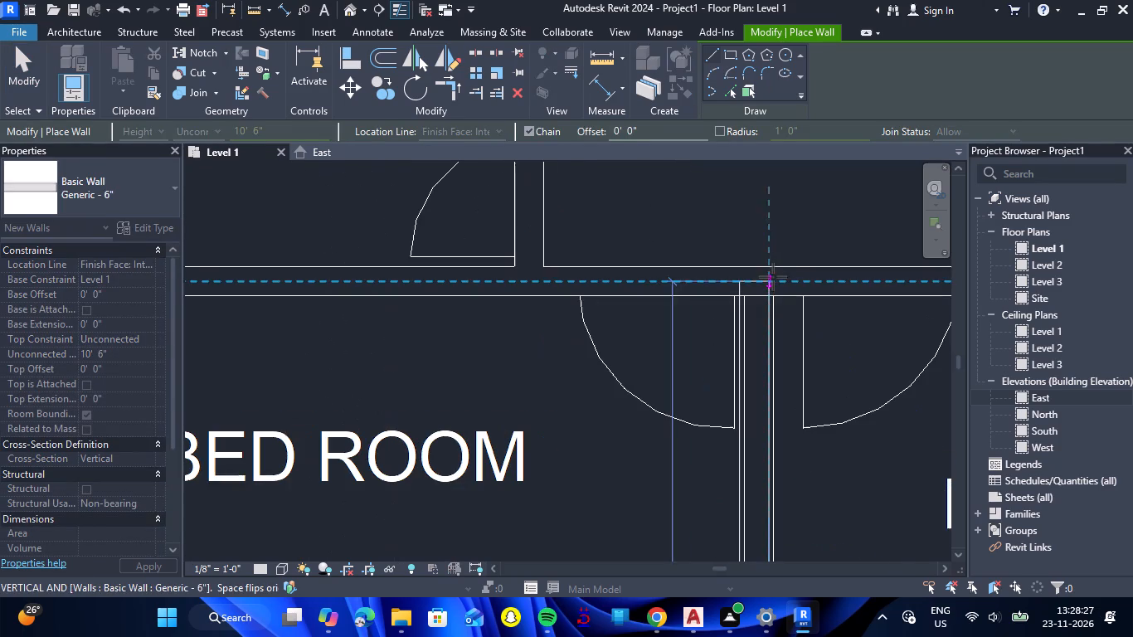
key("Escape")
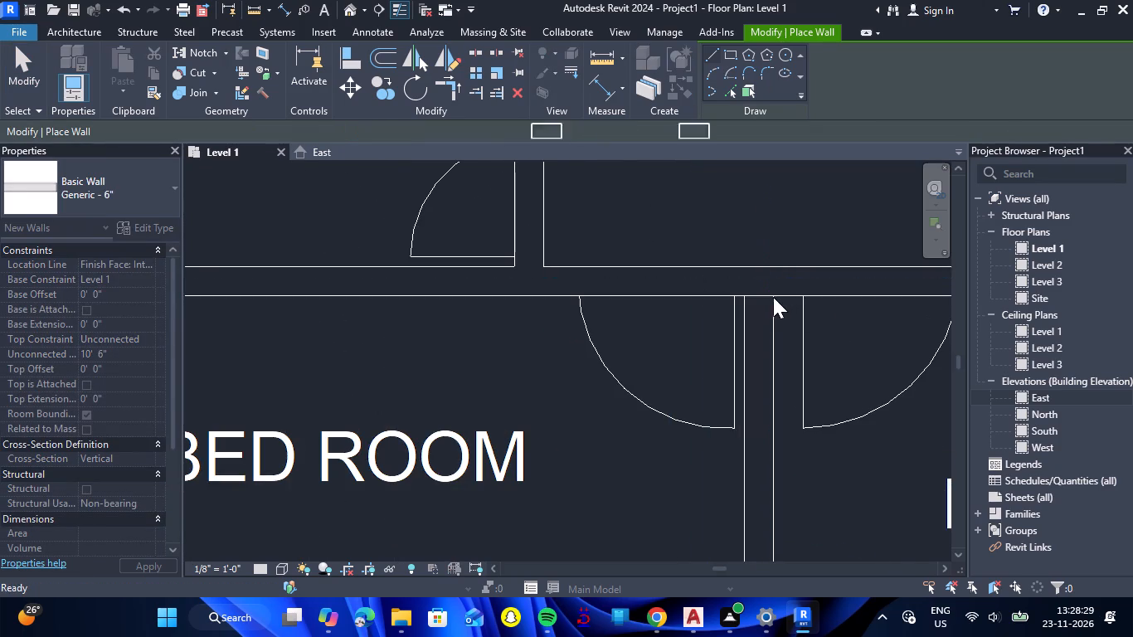
Draw a 6" vertical wall between the two lower-left bedrooms, from the bottom outer wall up to the wall above them.
scroll(773, 297, "down", 7)
scroll(783, 518, "up", 12)
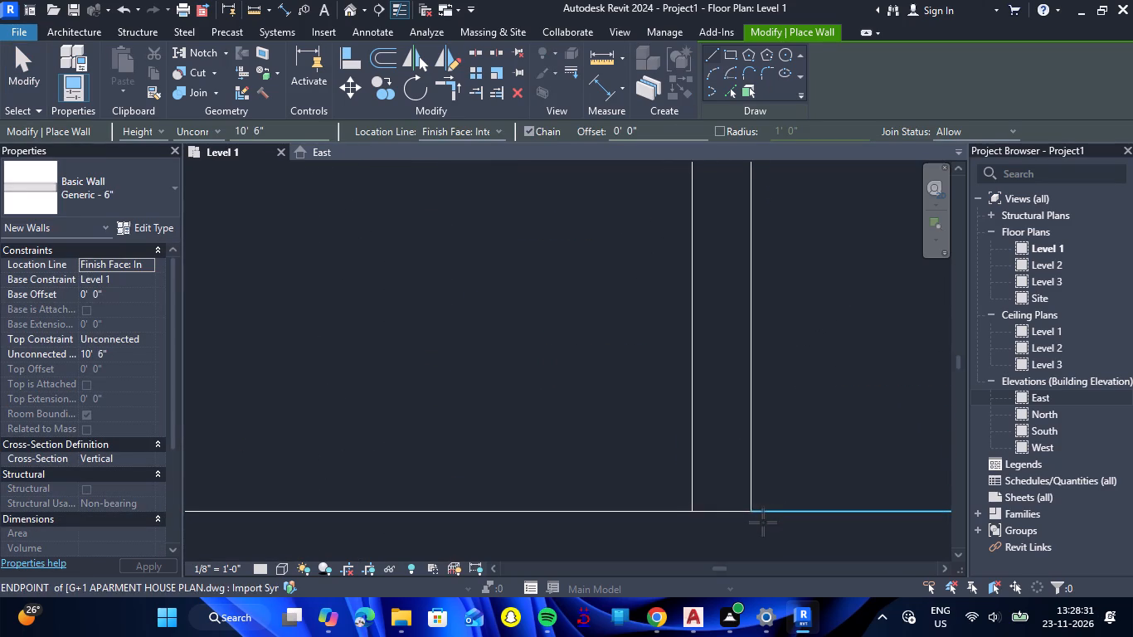
left_click(751, 512)
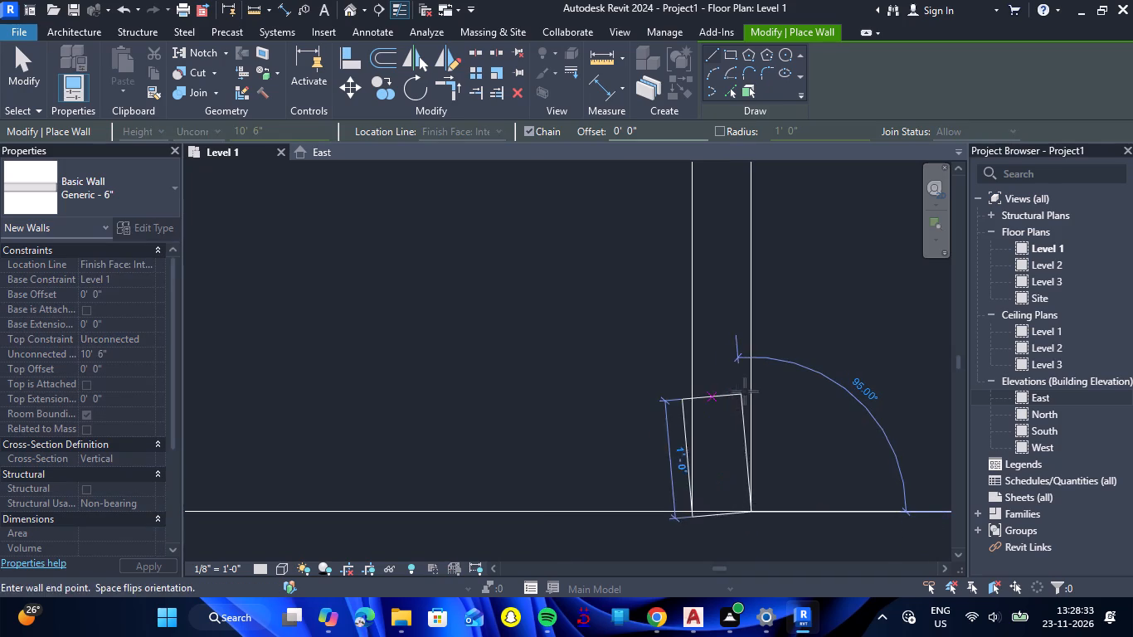
scroll(768, 384, "down", 11)
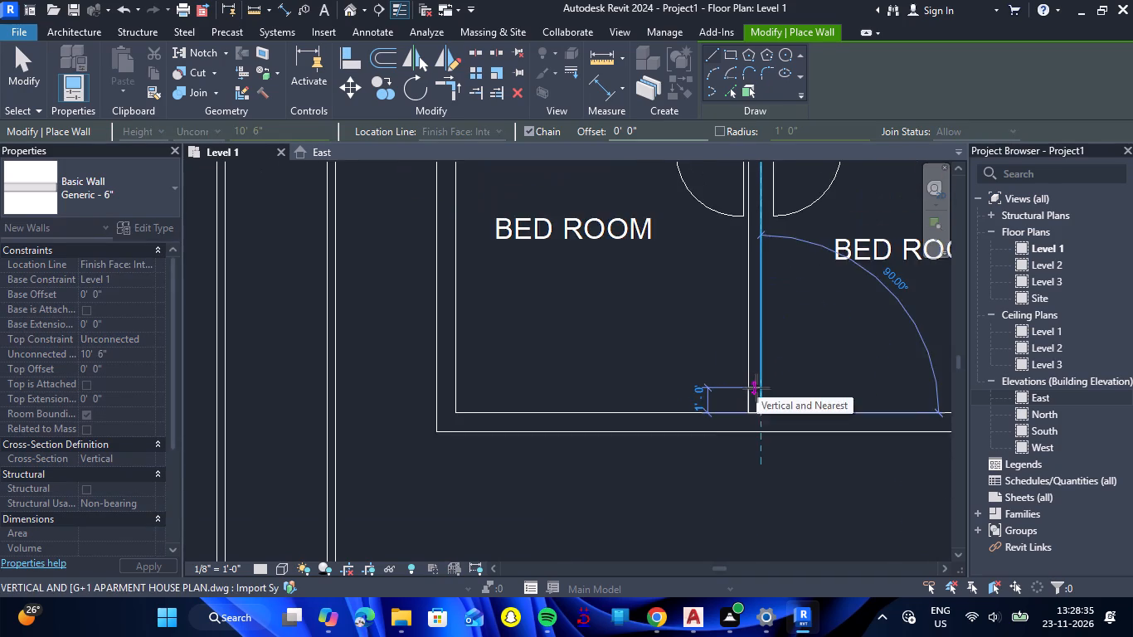
scroll(756, 388, "down", 6)
scroll(757, 273, "up", 11)
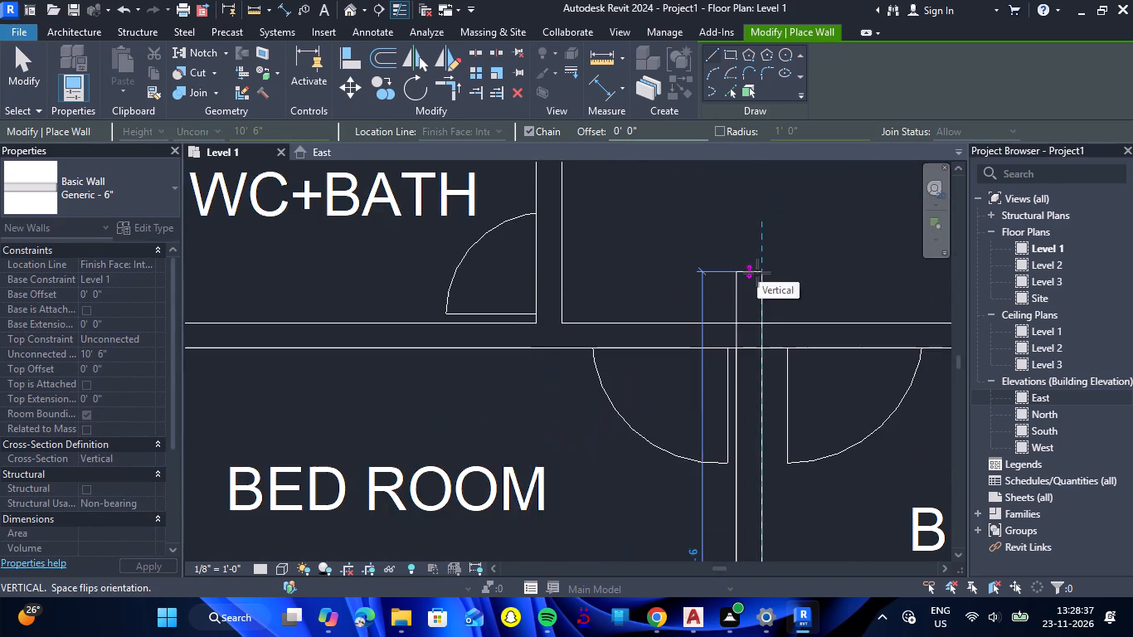
scroll(757, 273, "up", 4)
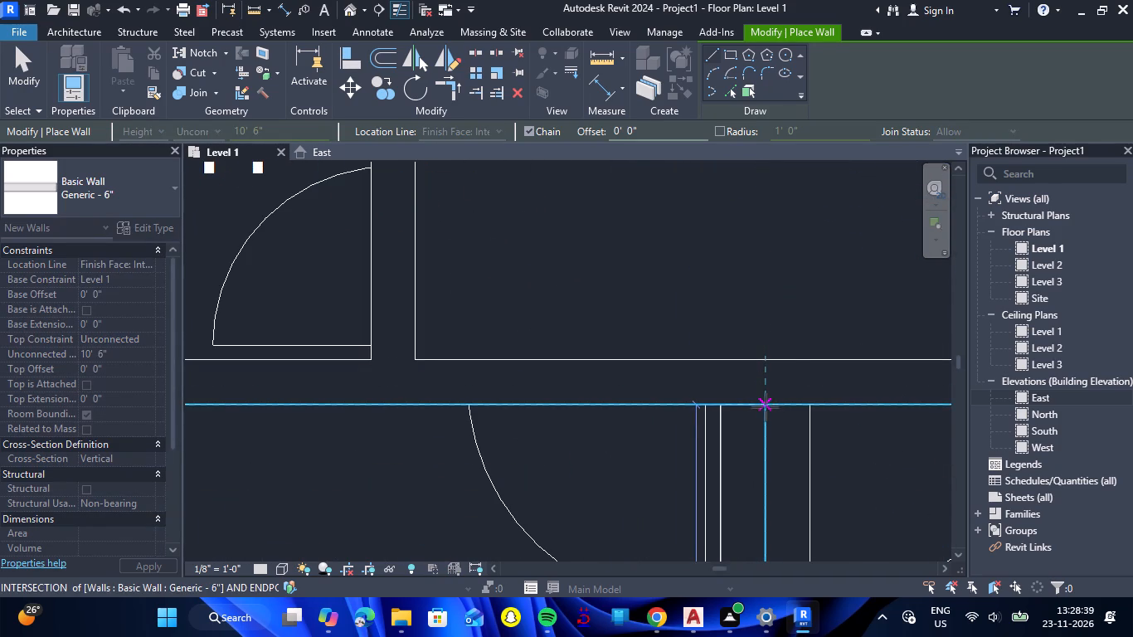
left_click(765, 407)
key("Escape")
Draw a 6" horizontal wall between the store and the central bedroom, across the full width between their side walls.
scroll(656, 344, "down", 4)
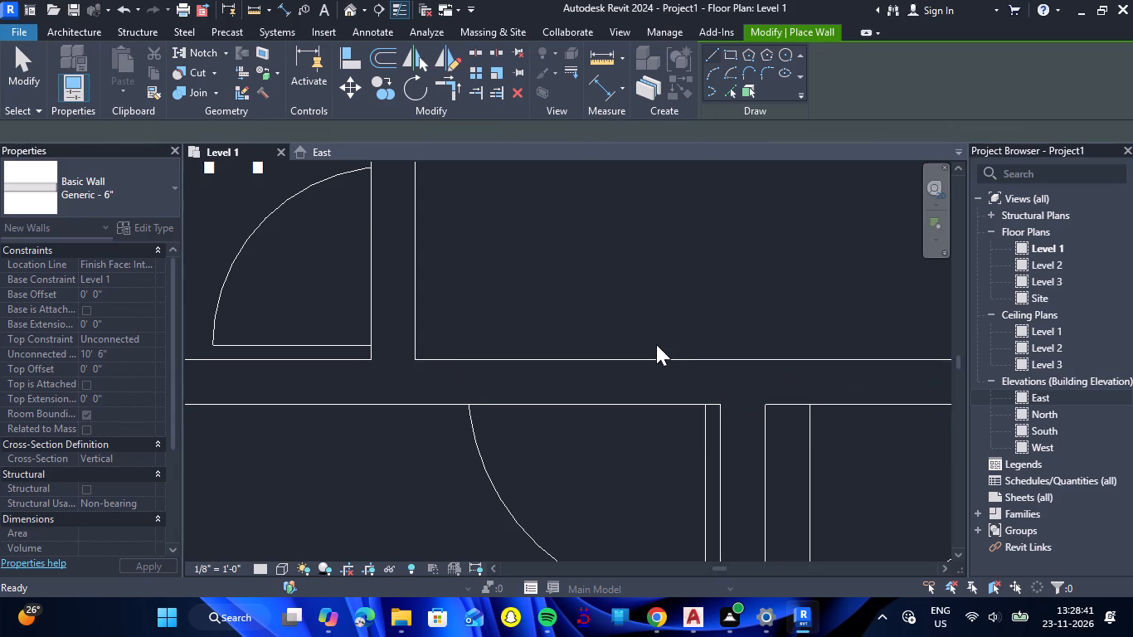
scroll(656, 344, "down", 14)
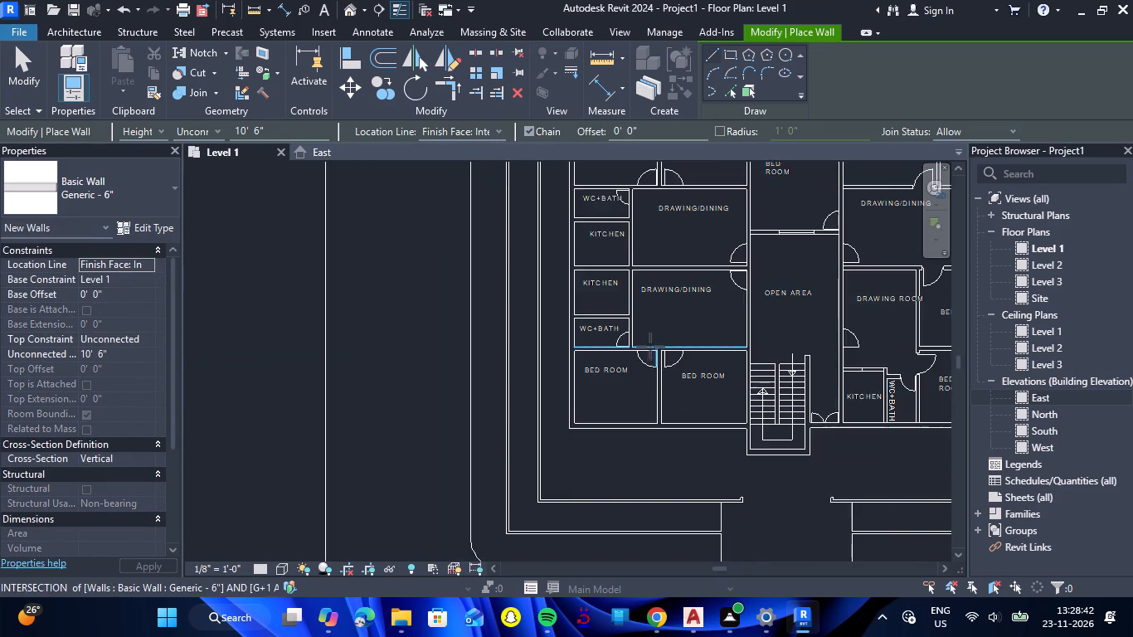
scroll(649, 348, "down", 4)
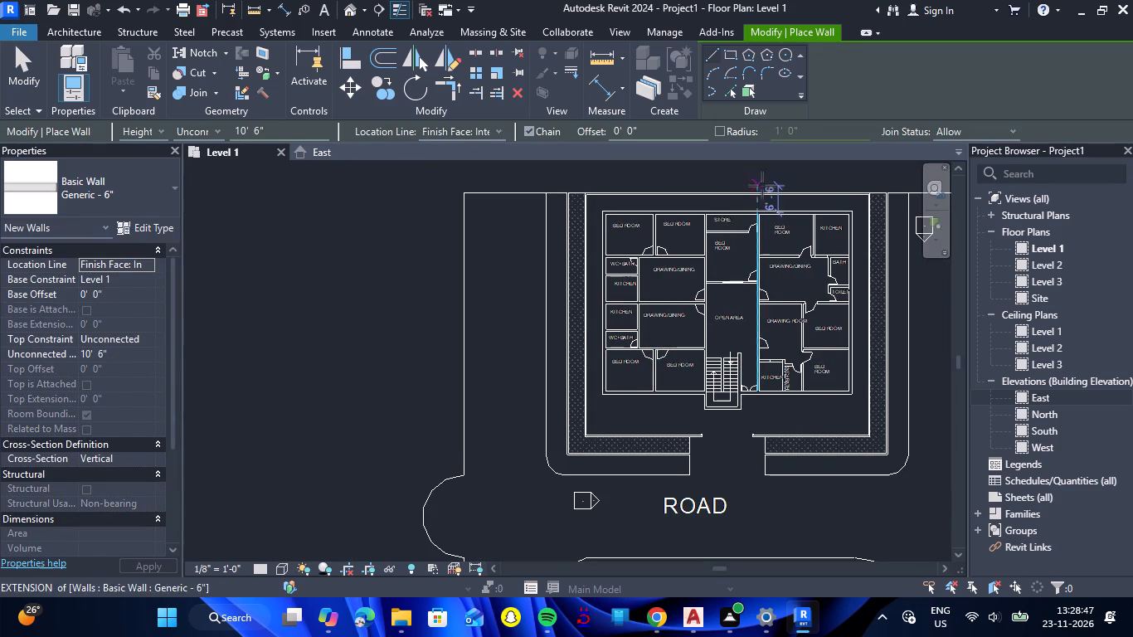
scroll(759, 198, "up", 14)
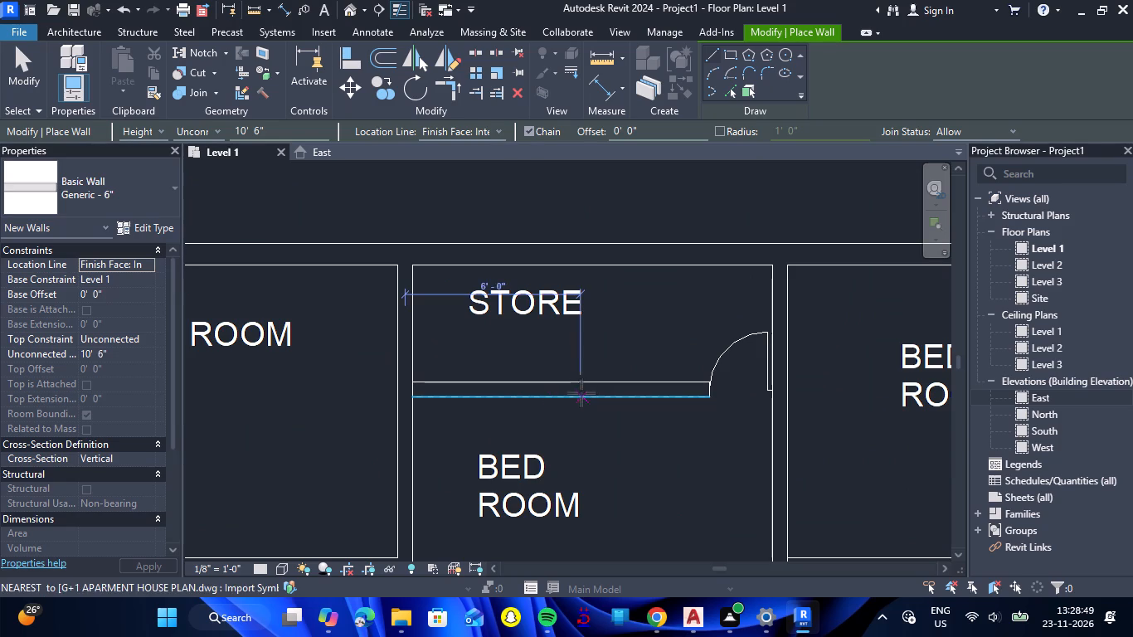
left_click(412, 400)
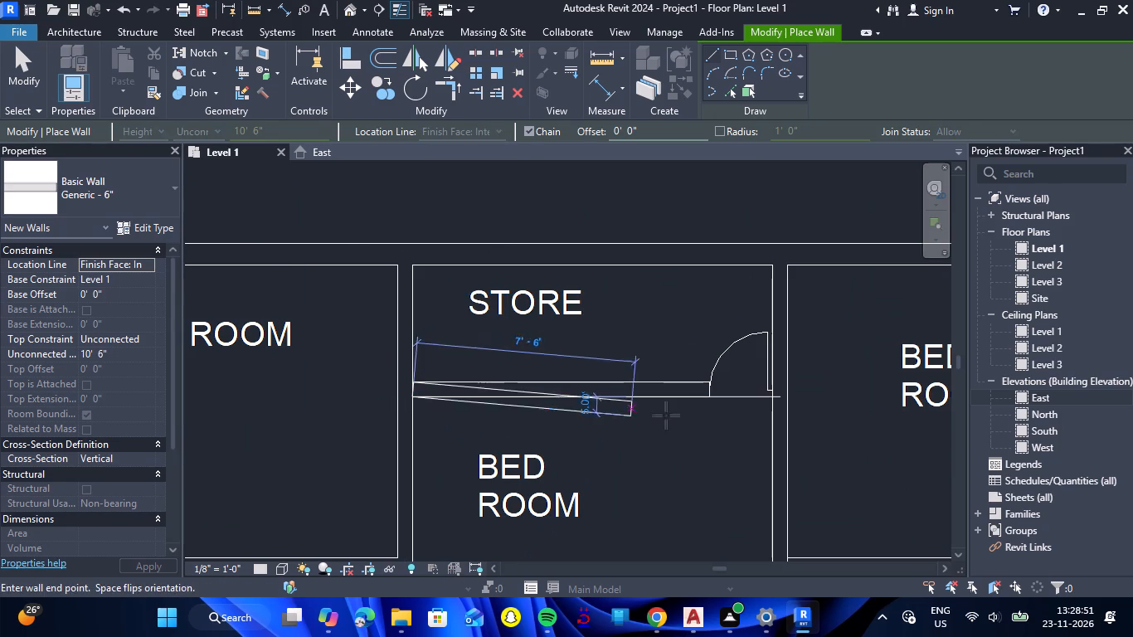
scroll(790, 396, "up", 7)
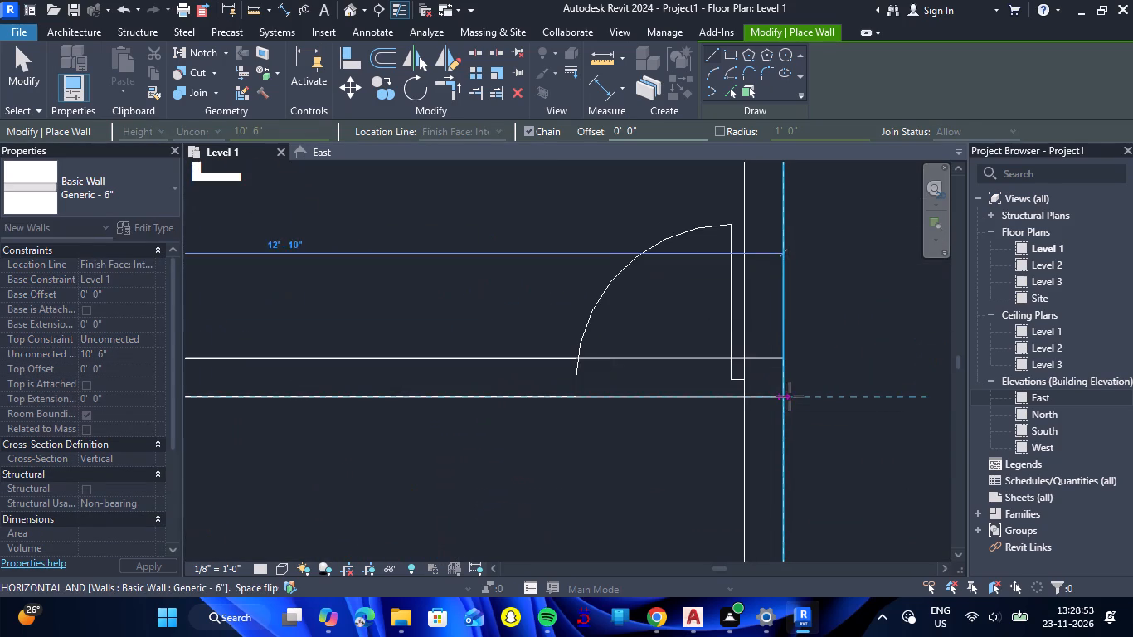
left_click(748, 399)
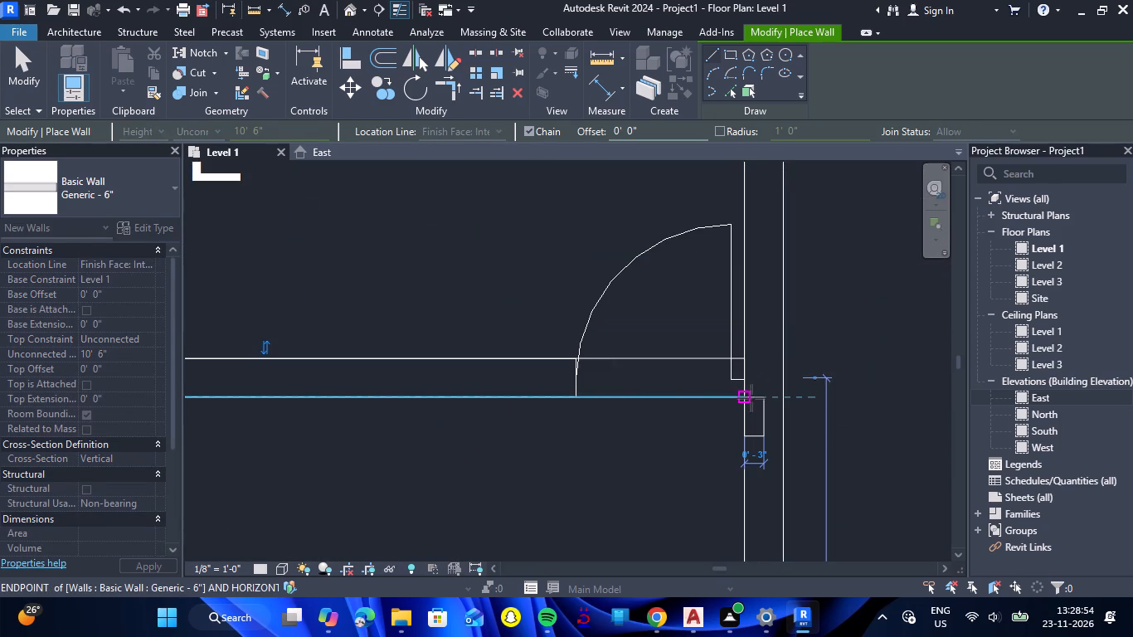
key("Escape")
Draw a 6" horizontal wall between the central bedroom and the open area, spanning between the two side walls.
scroll(668, 411, "down", 12)
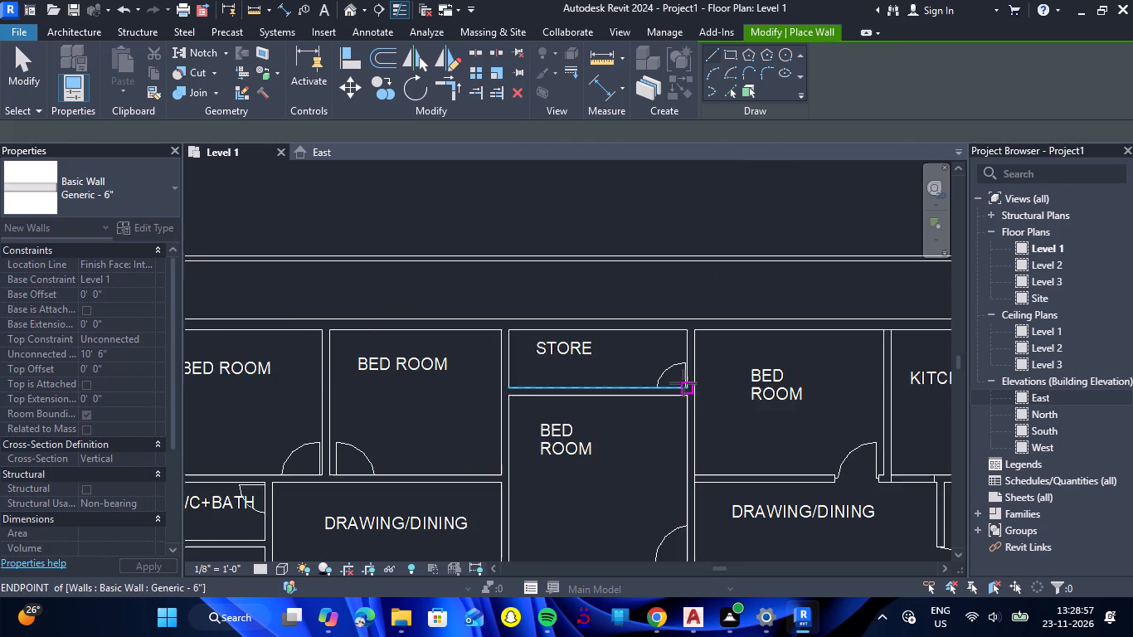
scroll(683, 383, "down", 4)
scroll(636, 503, "up", 6)
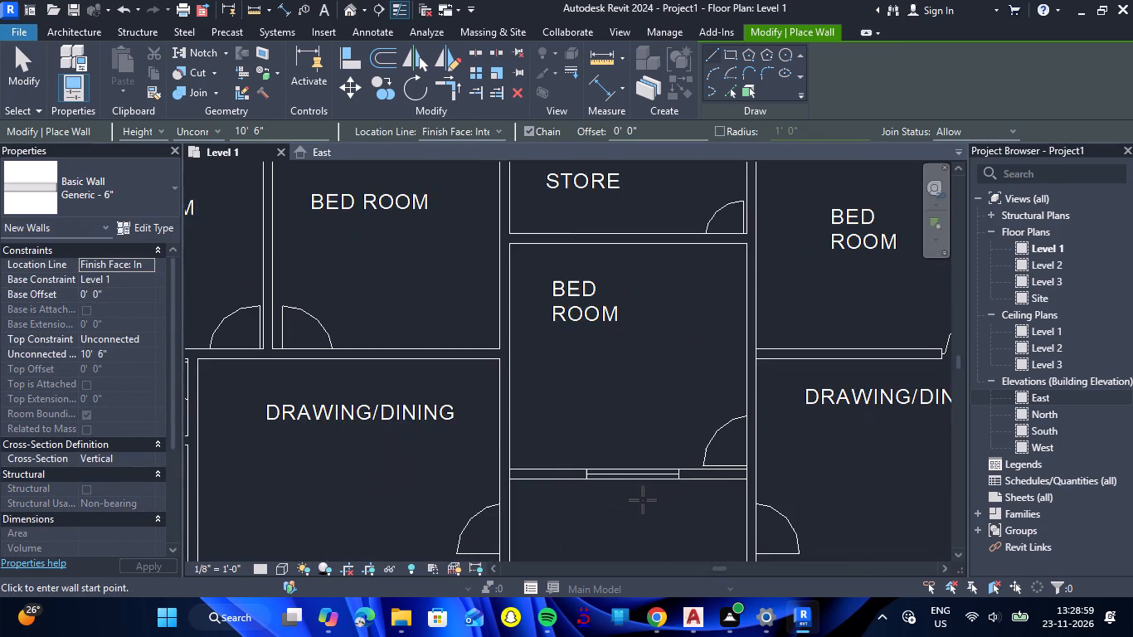
scroll(643, 500, "up", 2)
left_click(468, 473)
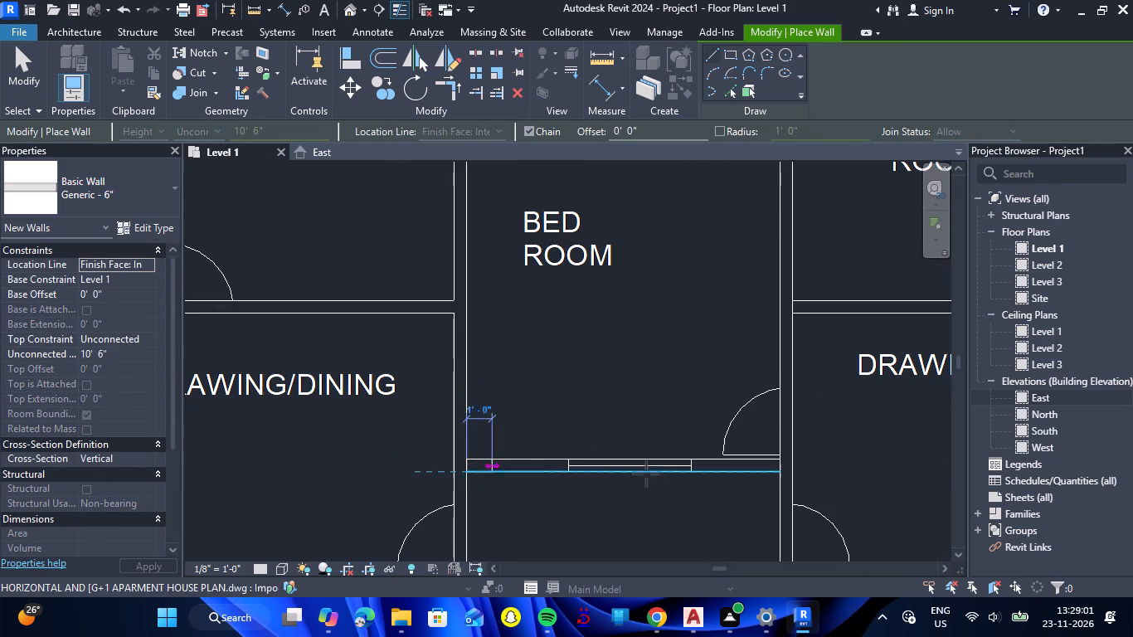
left_click(778, 474)
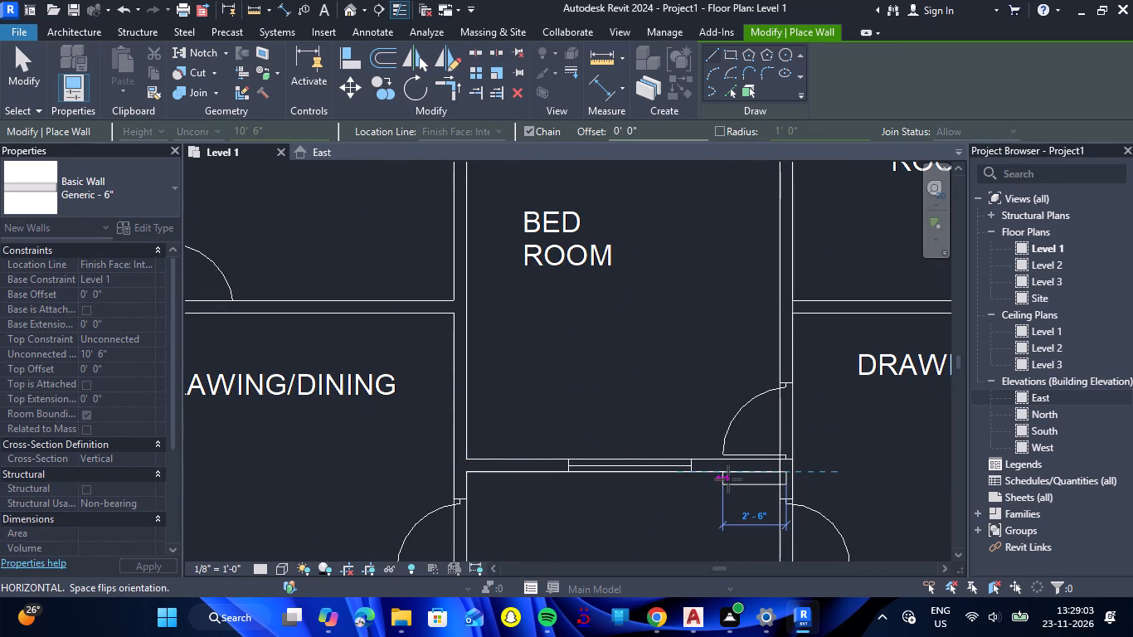
key("Escape")
Draw a 6" horizontal wall below the upper-right bedroom and kitchen, from the central bedroom's side wall to the right outer wall.
scroll(560, 386, "down", 5)
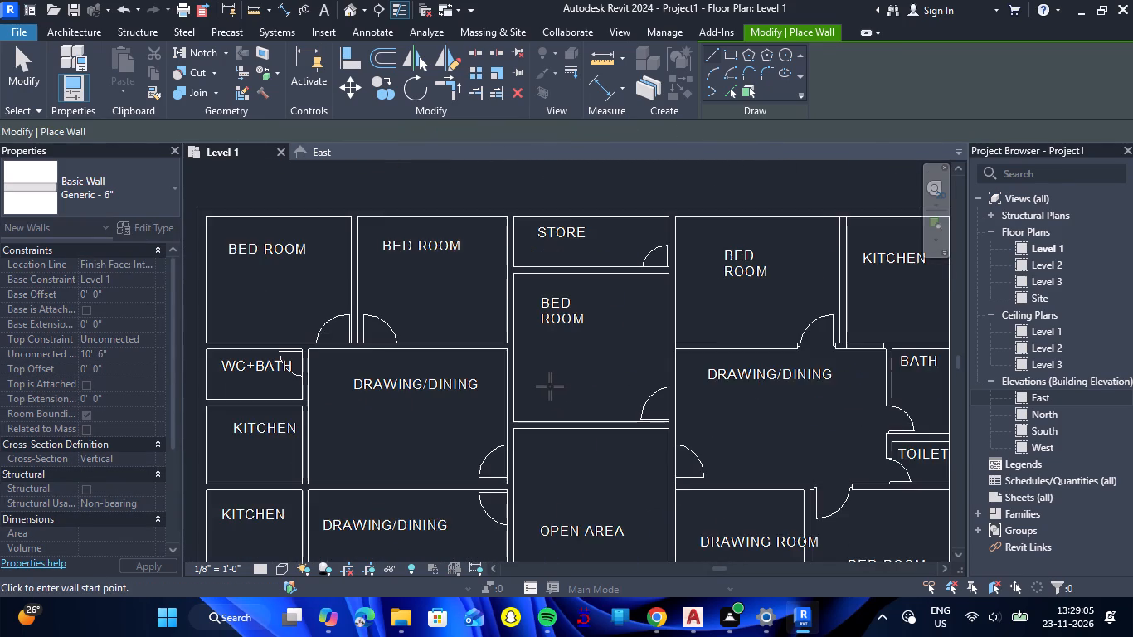
scroll(550, 387, "down", 3)
scroll(825, 357, "up", 6)
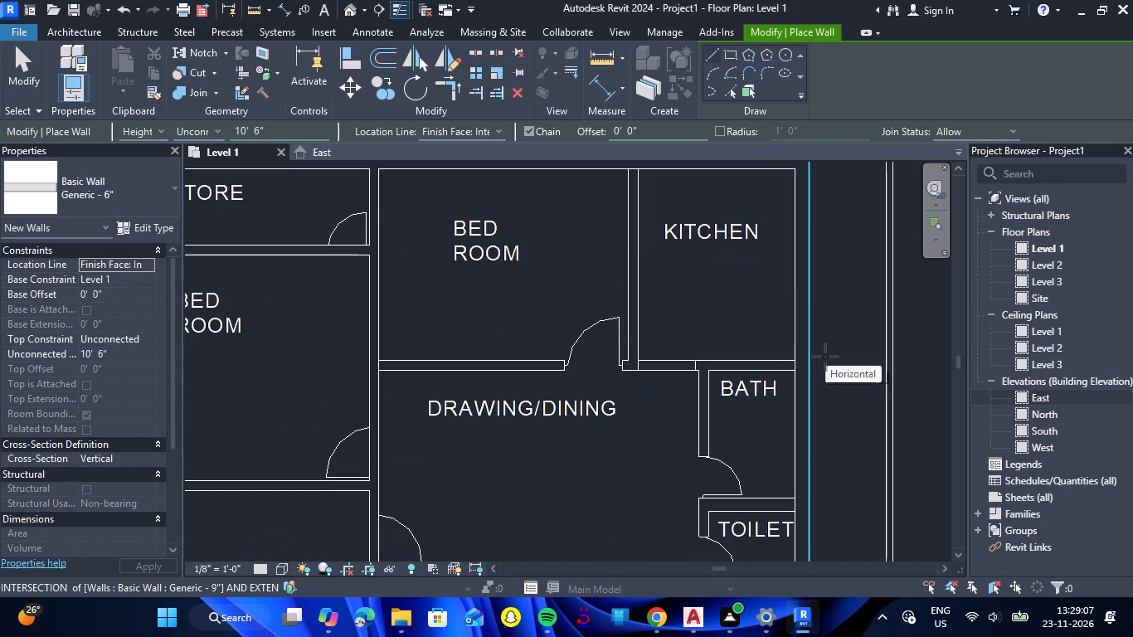
scroll(391, 374, "up", 3)
left_click(374, 368)
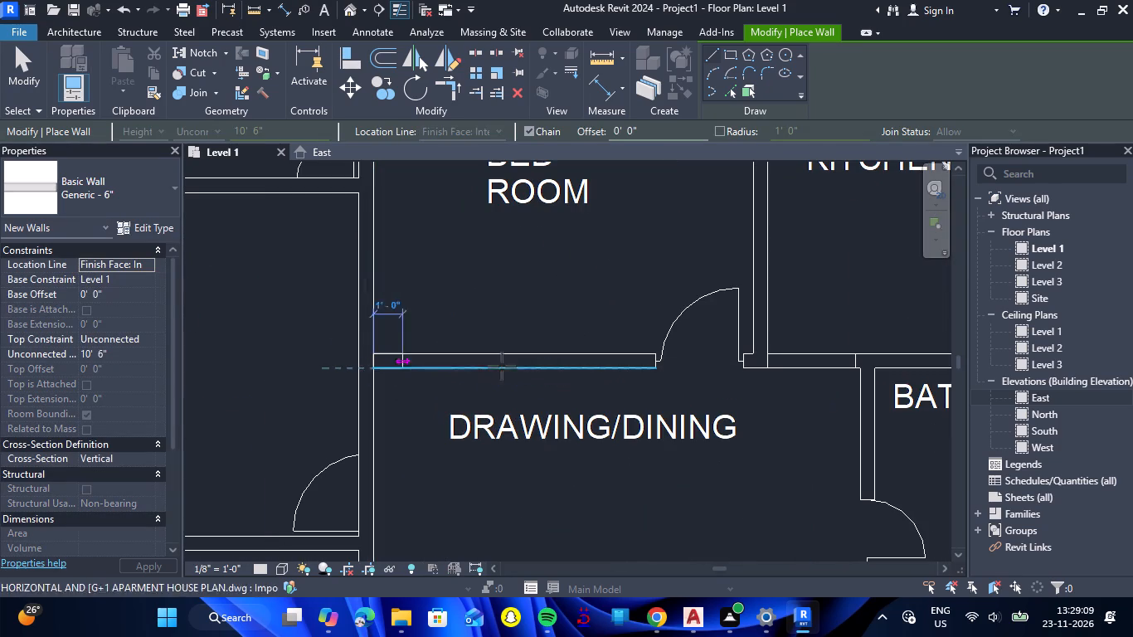
scroll(546, 363, "down", 5)
scroll(781, 360, "up", 5)
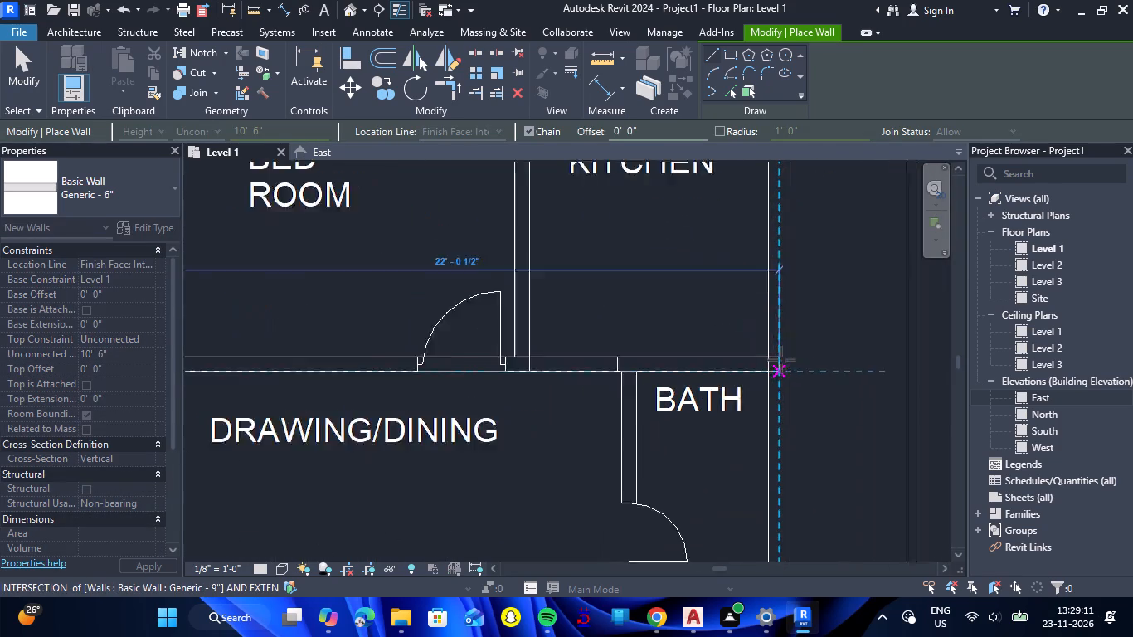
scroll(781, 360, "up", 1)
left_click(765, 360)
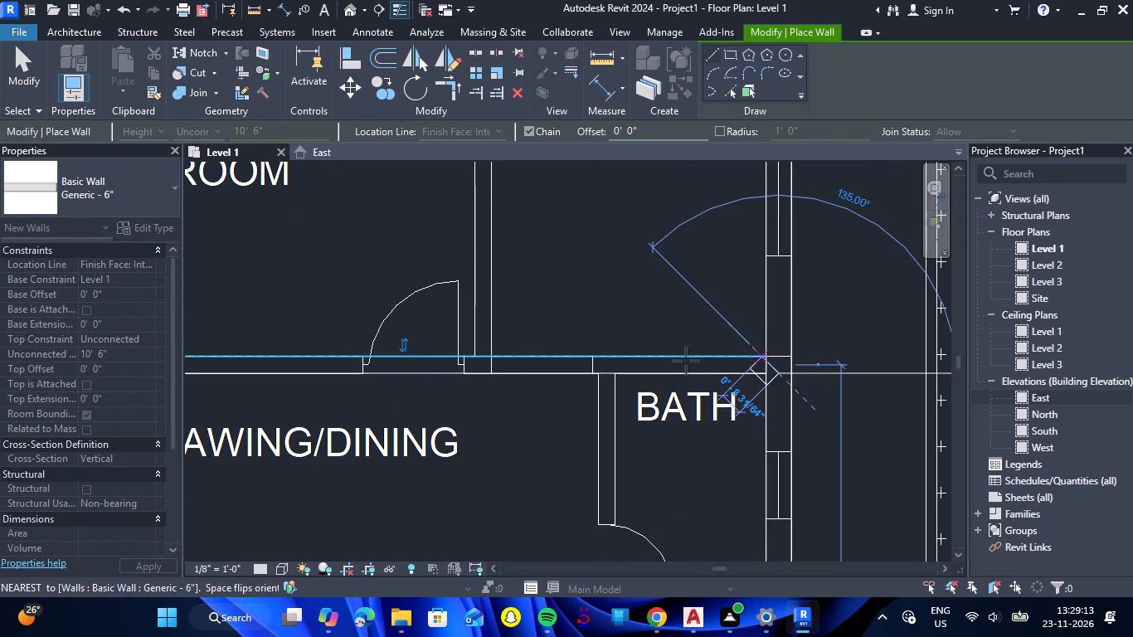
key("Escape")
Draw a 6" vertical wall about 10' long between the upper-right bedroom and kitchen, from the top outer wall down.
scroll(610, 348, "down", 8)
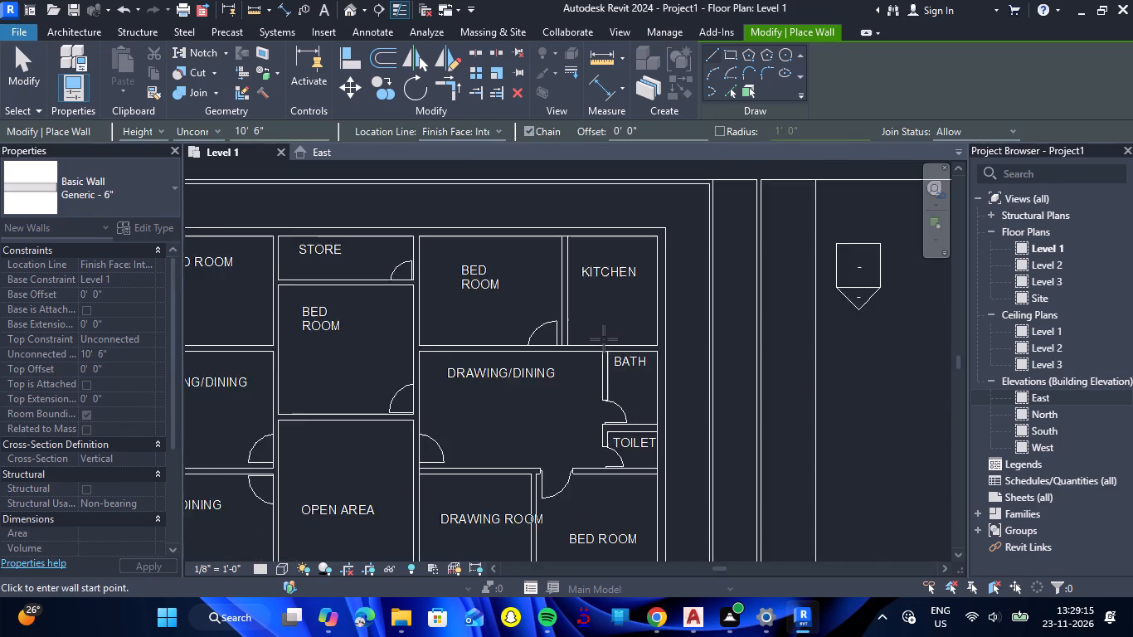
scroll(604, 339, "down", 2)
scroll(569, 256, "up", 8)
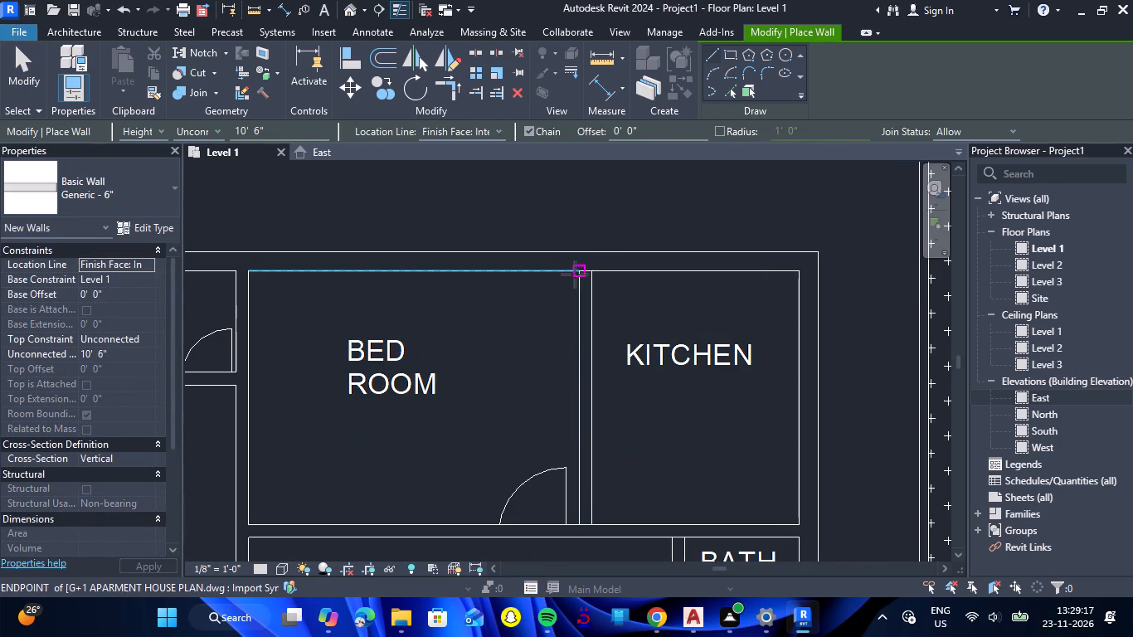
left_click(580, 274)
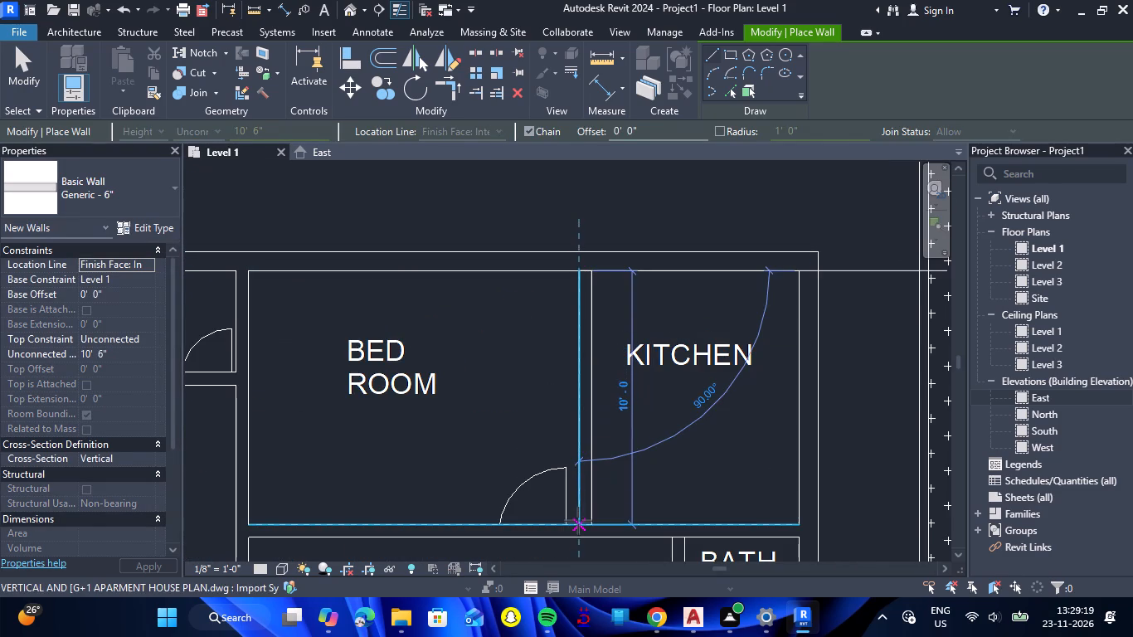
left_click(578, 521)
key("Escape")
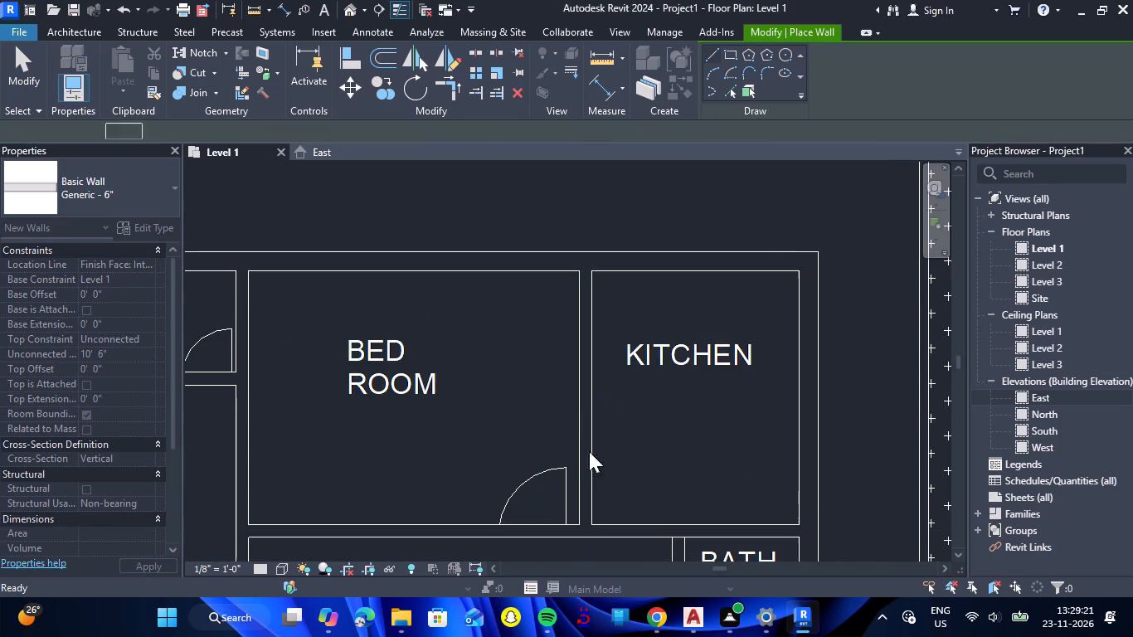
Draw a 6" vertical wall about 10' 8" long separating the right drawing/dining room from the bath and toilet.
scroll(528, 370, "down", 13)
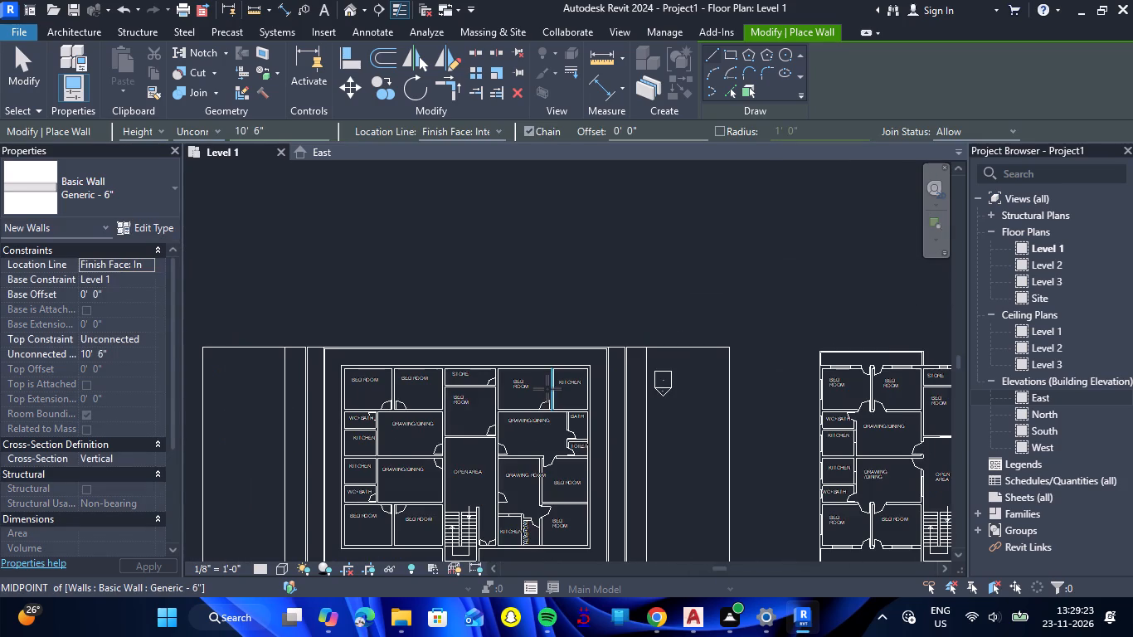
scroll(563, 464, "up", 5)
scroll(493, 470, "up", 5)
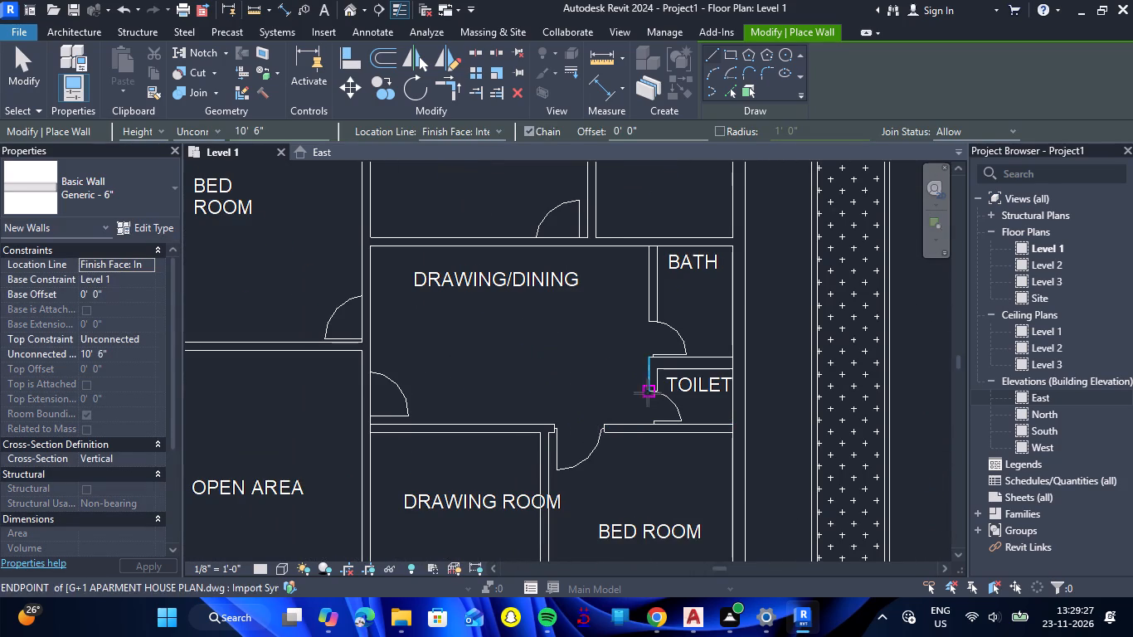
left_click(649, 246)
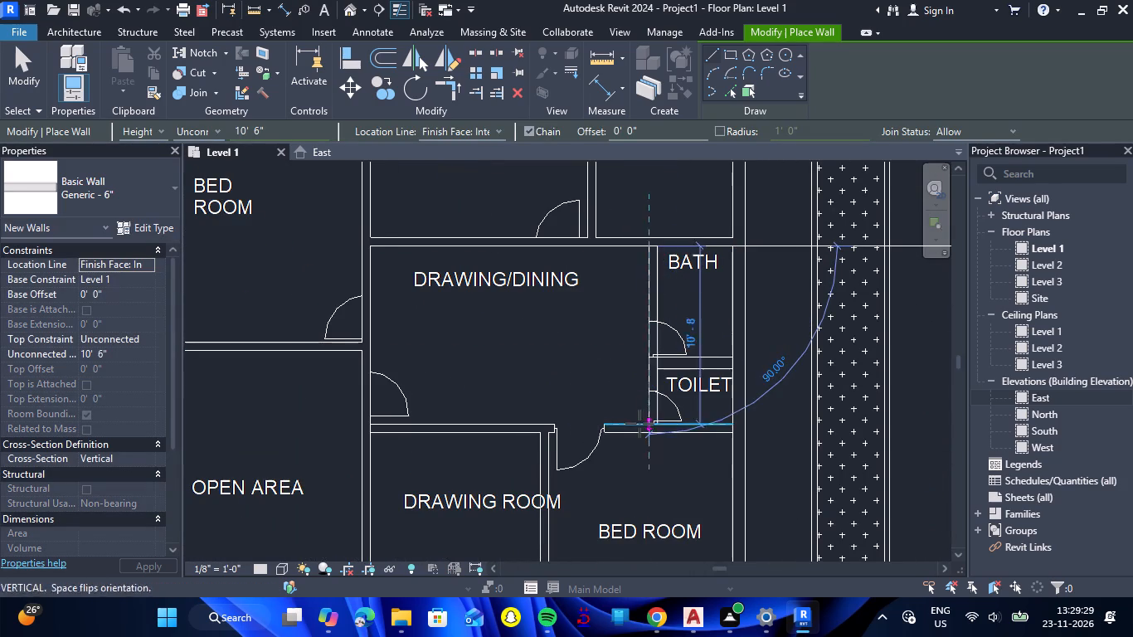
scroll(644, 424, "up", 6)
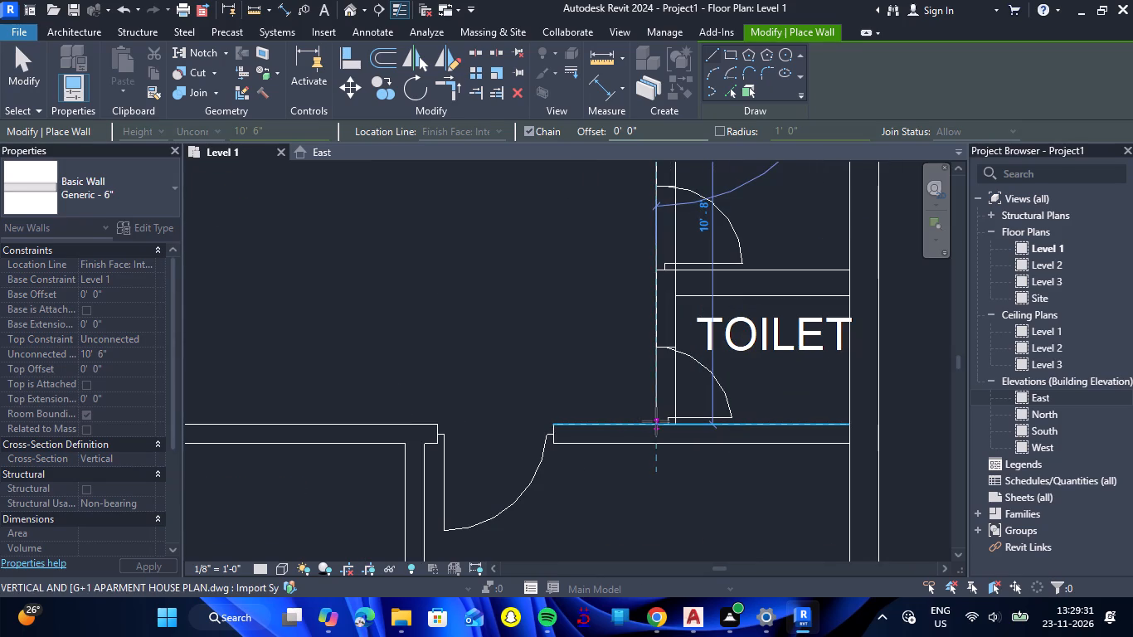
left_click(656, 423)
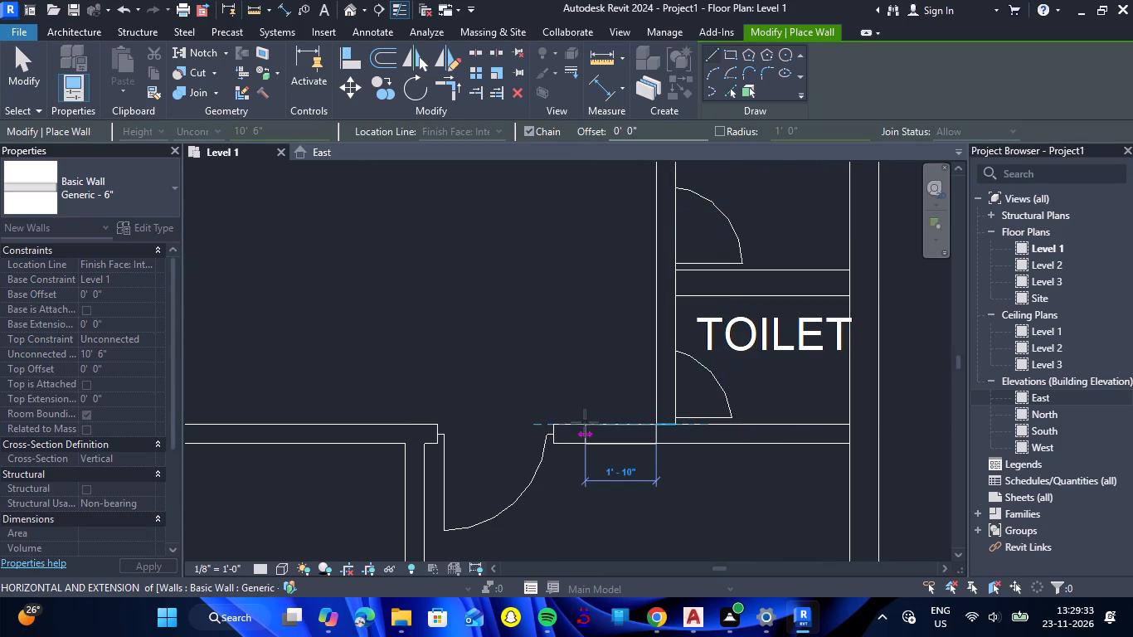
key("Escape")
Draw a 6" horizontal wall below the right drawing/dining room and toilet, from the open area's wall to the right outer wall.
scroll(592, 423, "down", 8)
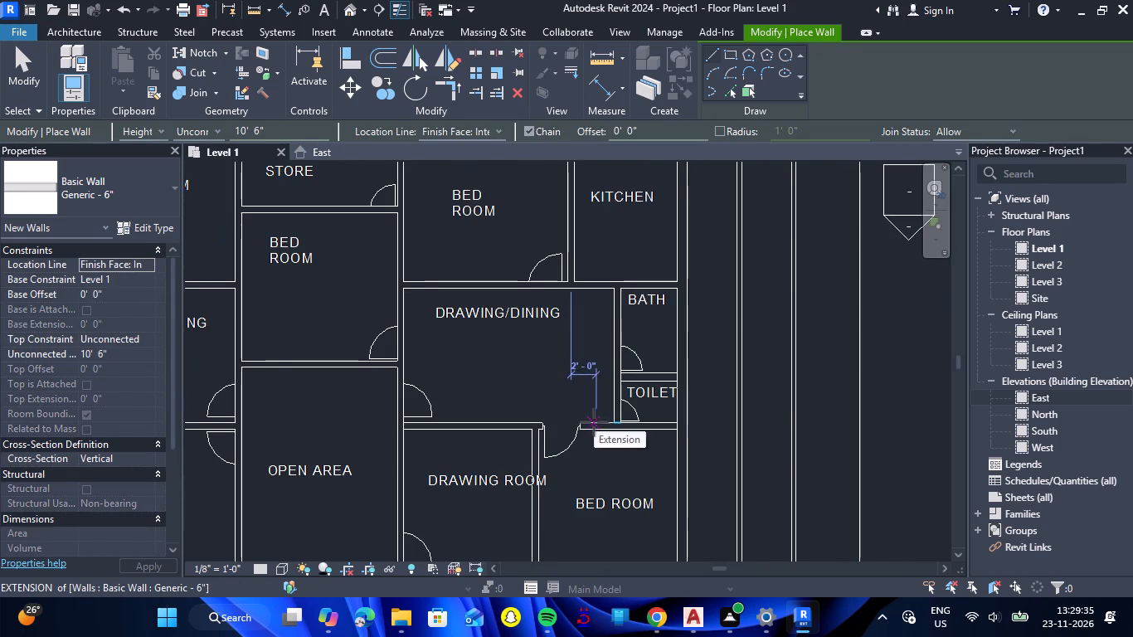
scroll(552, 455, "up", 4)
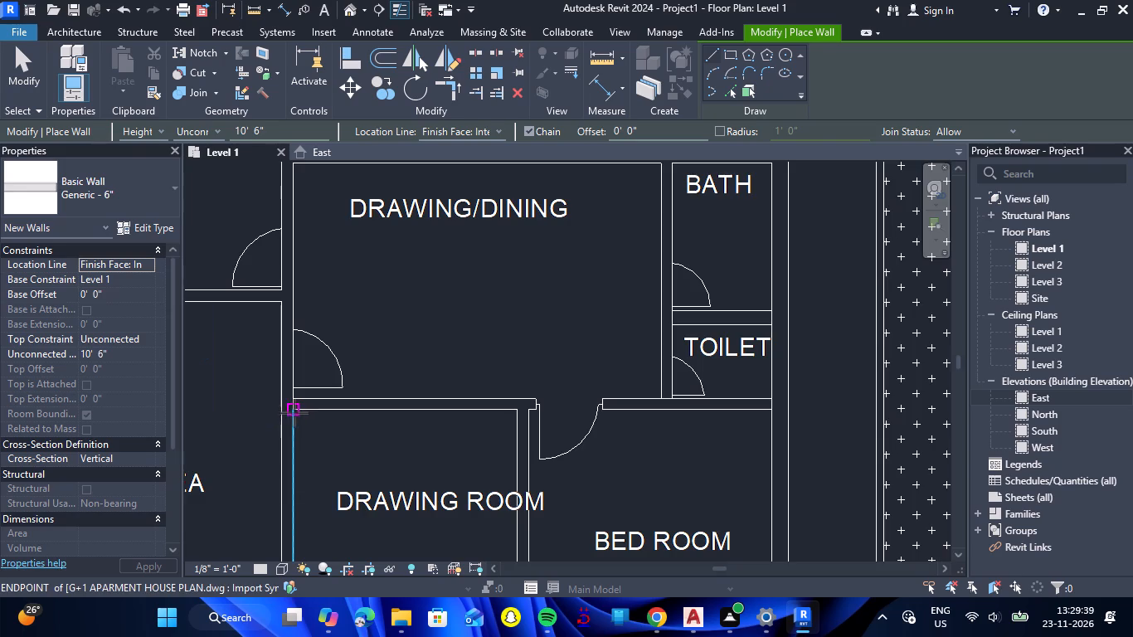
scroll(294, 413, "up", 7)
left_click(294, 406)
scroll(447, 401, "down", 10)
scroll(729, 396, "up", 8)
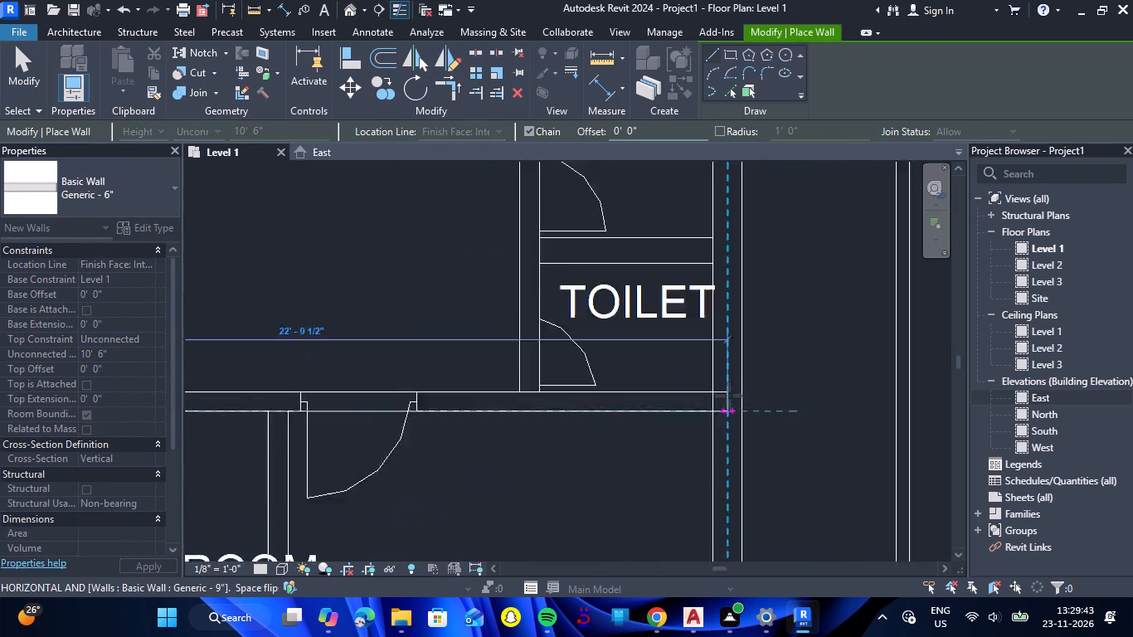
scroll(729, 396, "up", 2)
left_click(706, 418)
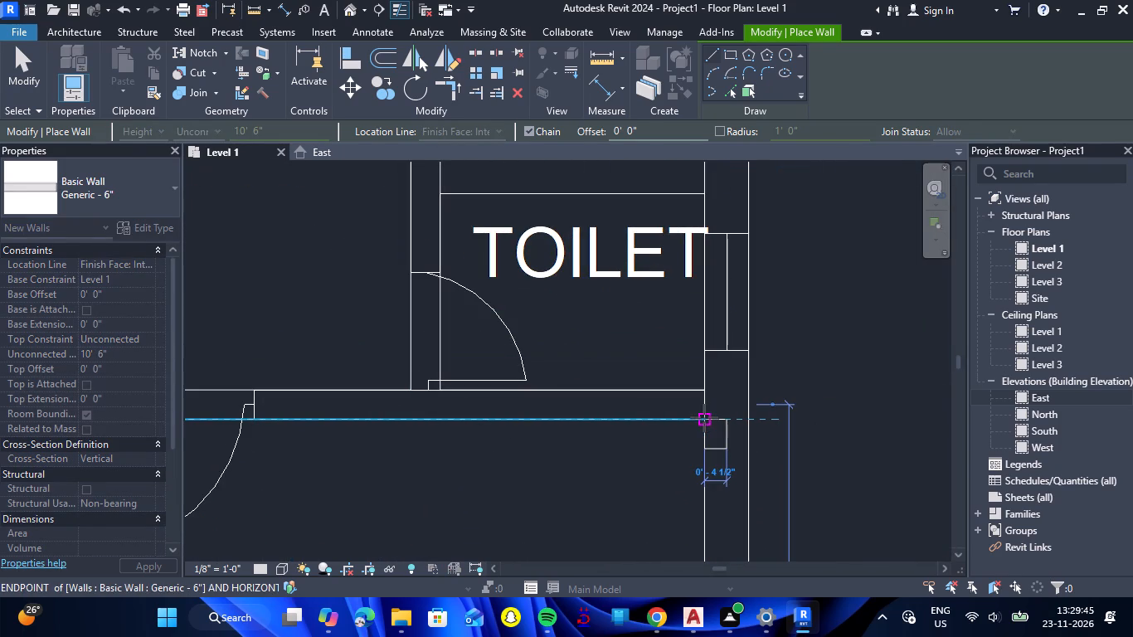
key("Escape")
scroll(643, 375, "down", 5)
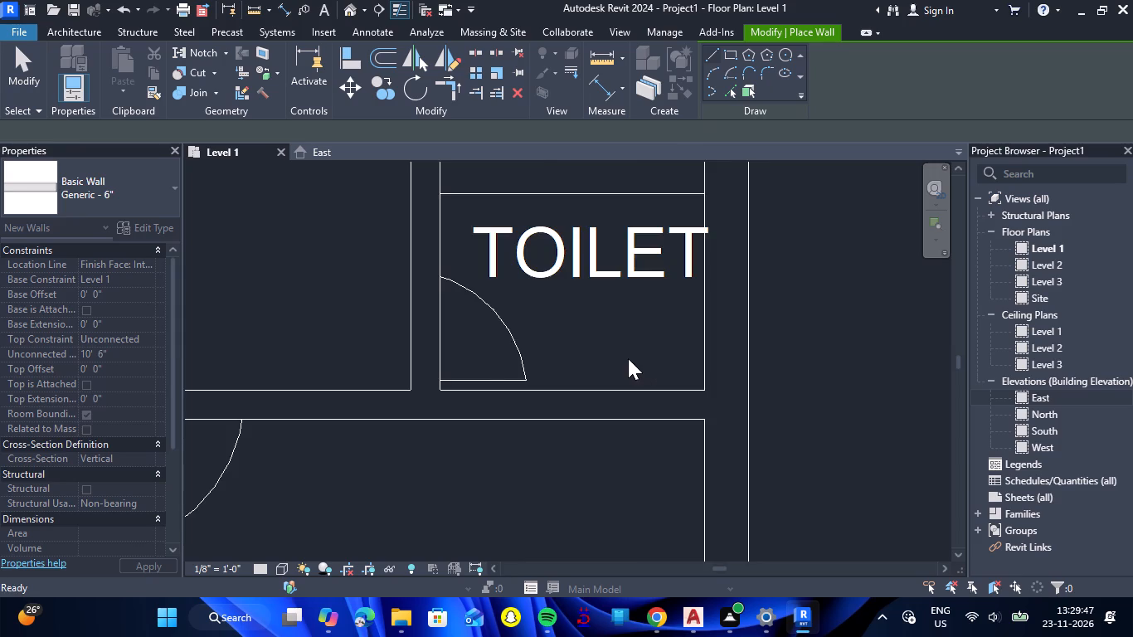
Draw a 6" vertical wall between the drawing room and the two lower-right bedrooms, from the wall above down to the bottom outer wall.
scroll(628, 358, "down", 11)
scroll(558, 402, "up", 2)
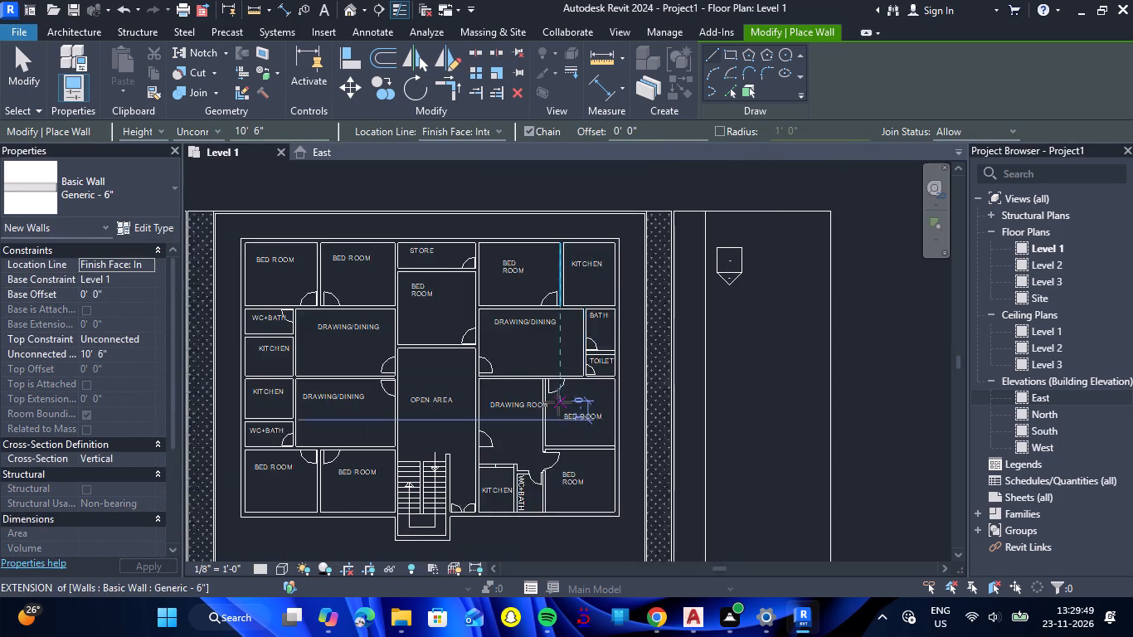
scroll(558, 402, "up", 4)
scroll(515, 349, "up", 7)
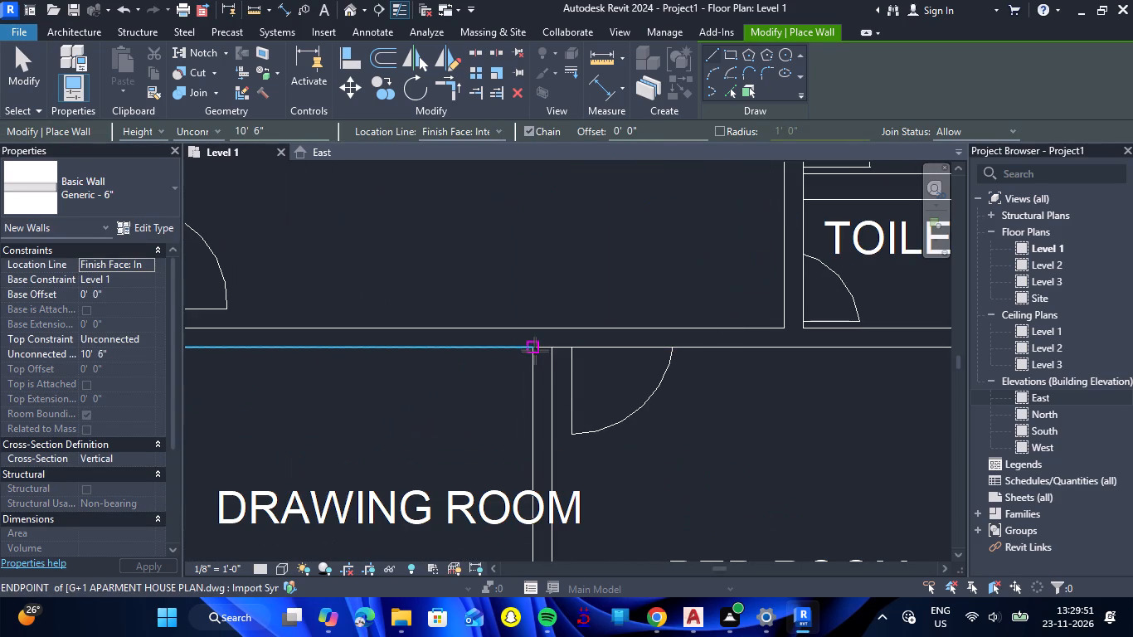
left_click(535, 351)
scroll(535, 440, "down", 13)
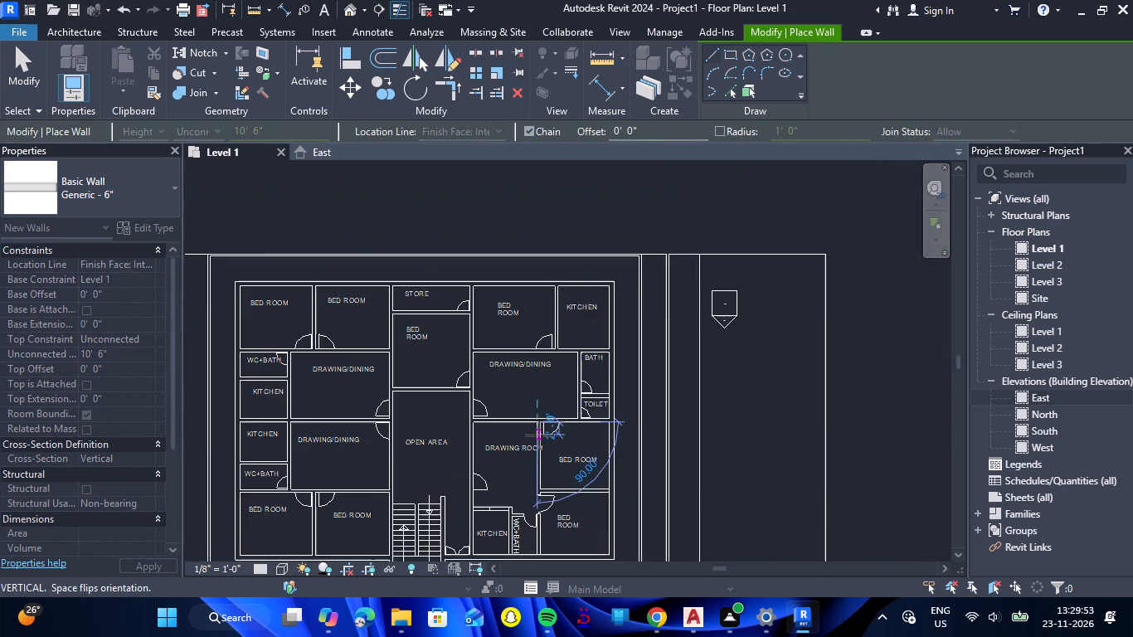
scroll(539, 435, "down", 1)
scroll(537, 544, "up", 10)
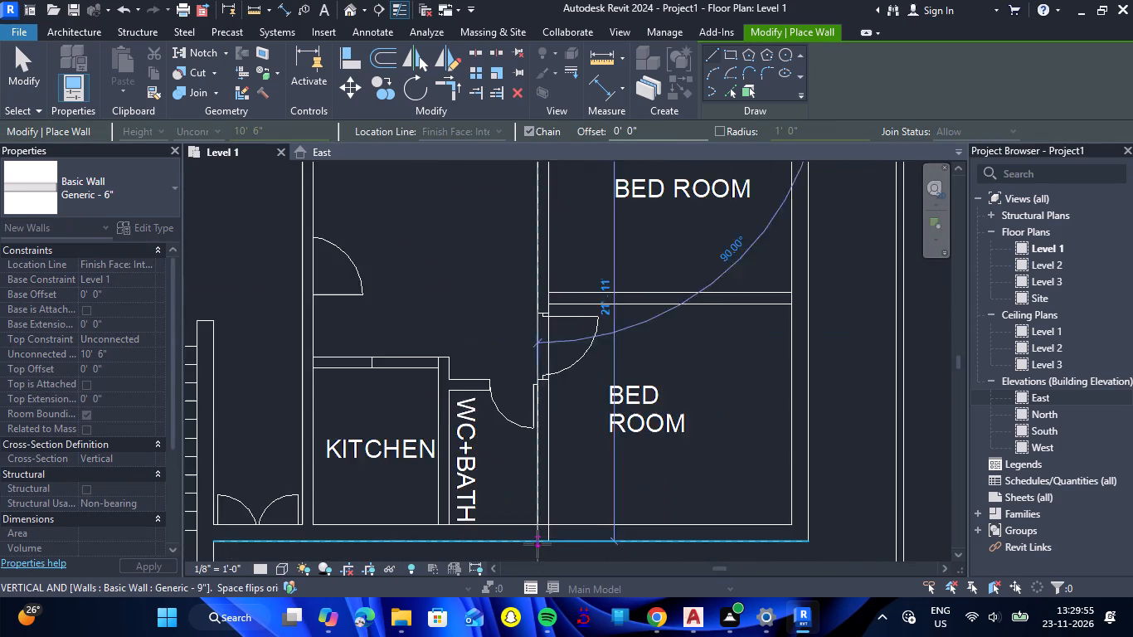
scroll(537, 544, "up", 8)
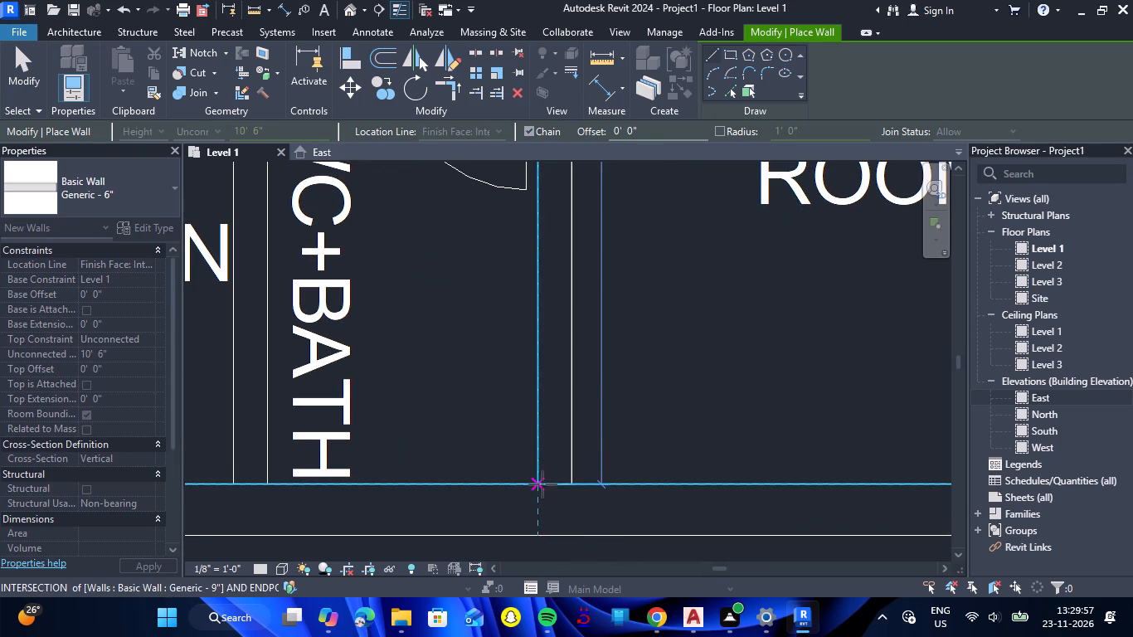
left_click(539, 485)
key("Escape")
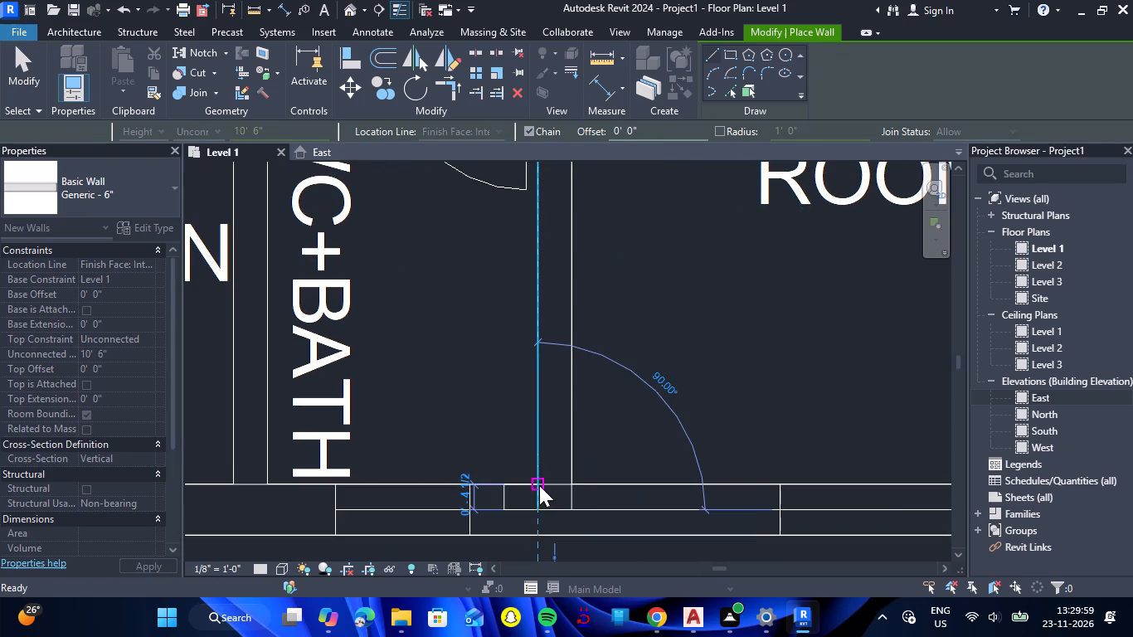
Draw a 6" horizontal wall about 6' 2" long above the lower kitchen, starting from the open area's side wall.
scroll(539, 485, "down", 8)
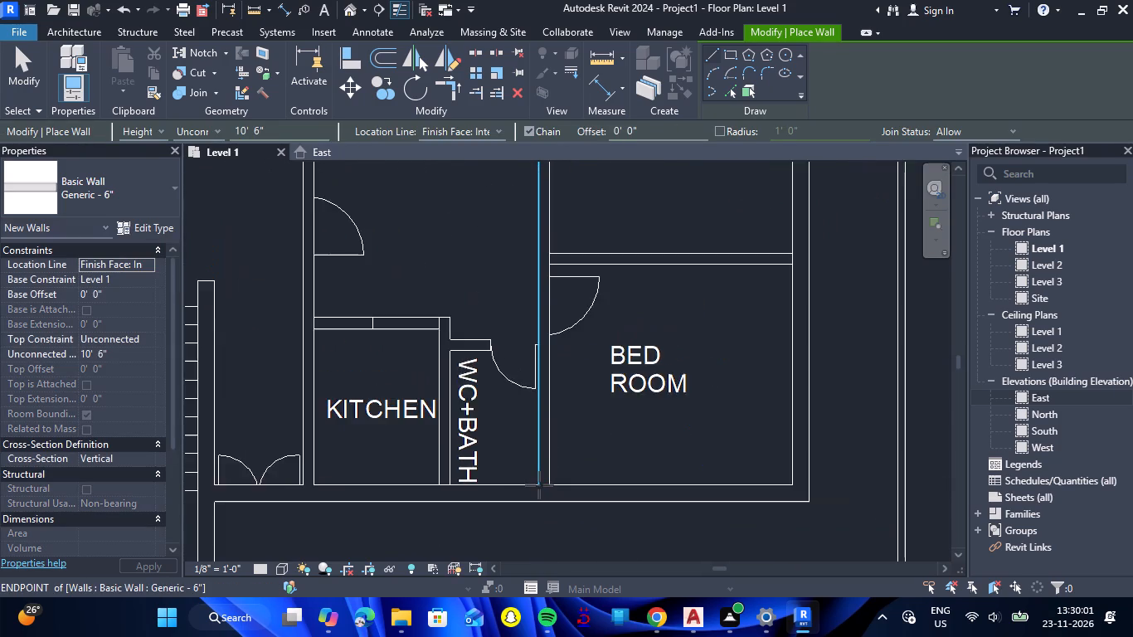
scroll(539, 485, "down", 1)
scroll(352, 336, "up", 4)
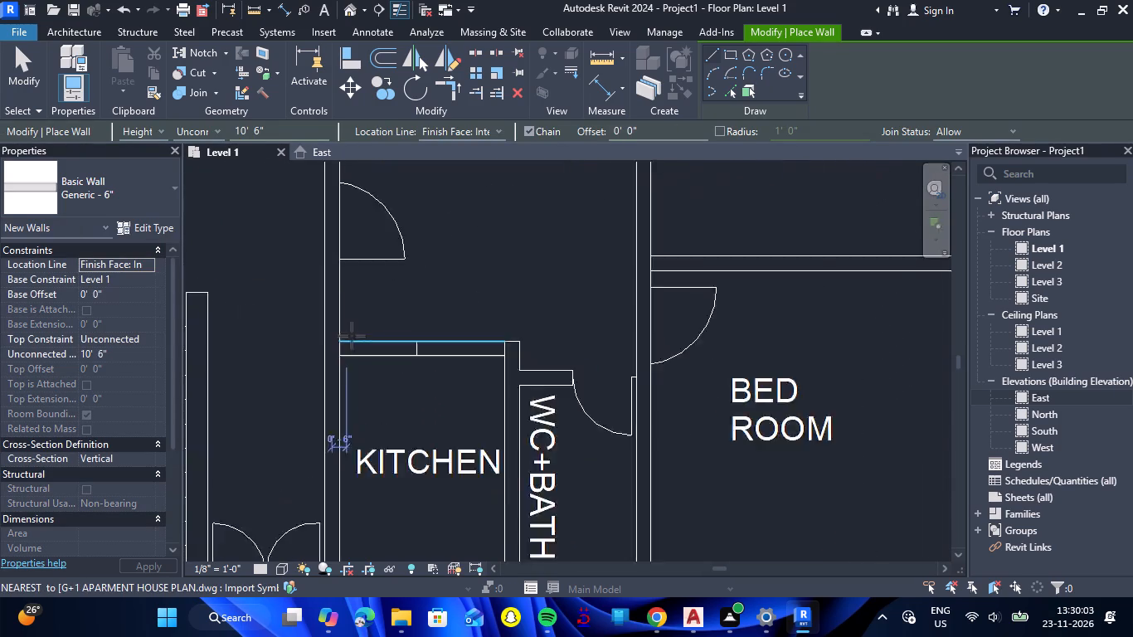
scroll(352, 336, "up", 3)
left_click(331, 344)
key("Escape")
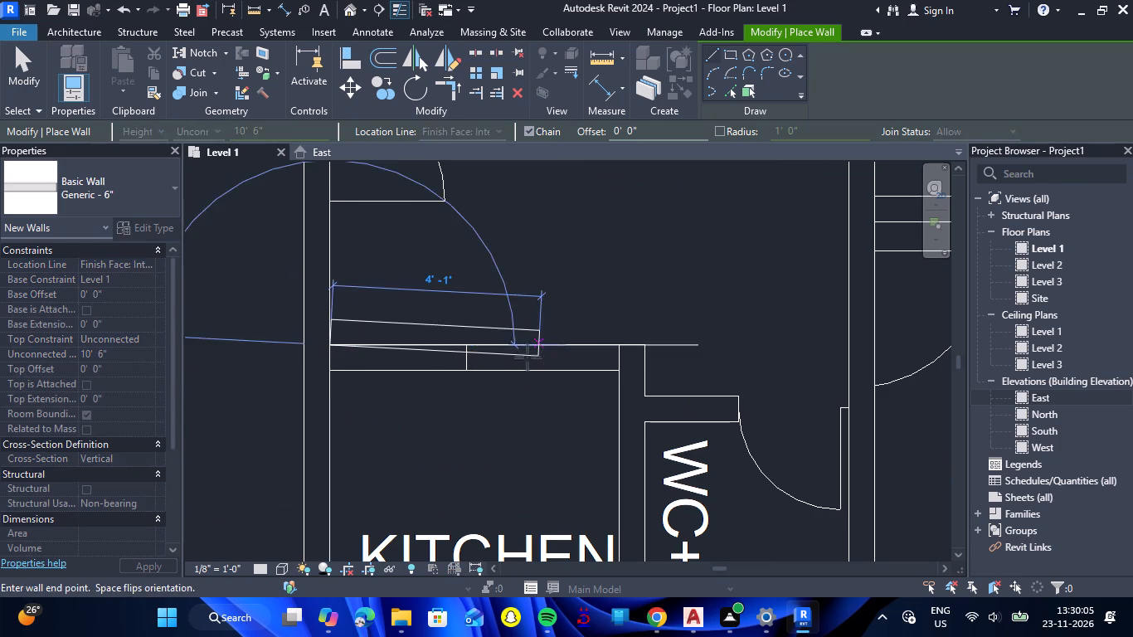
left_click(330, 368)
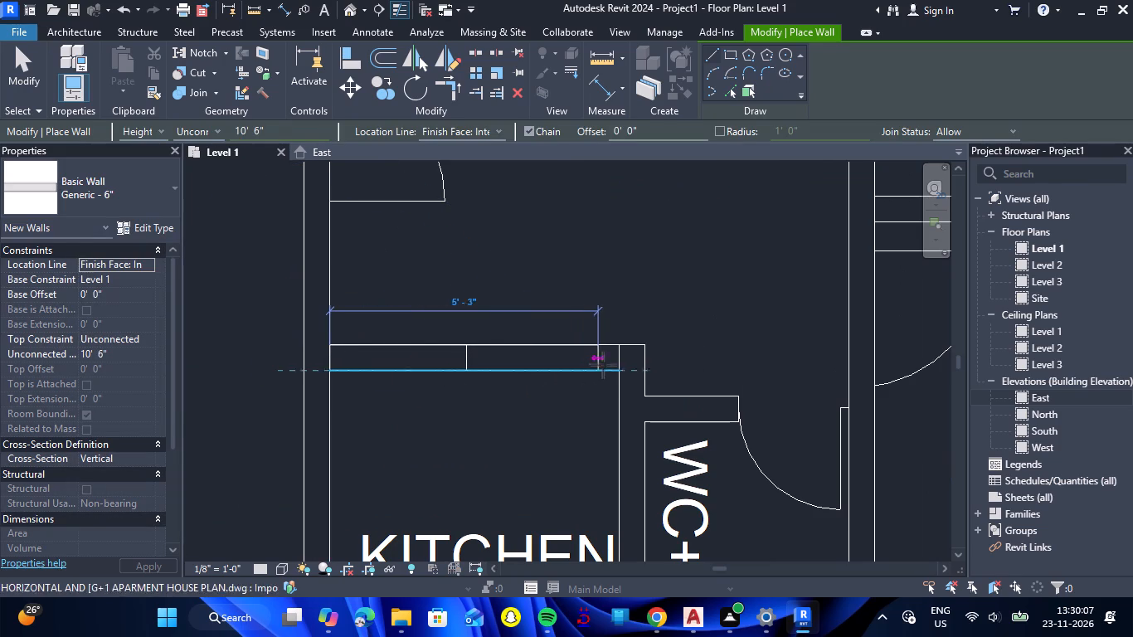
left_click(649, 374)
key("Escape")
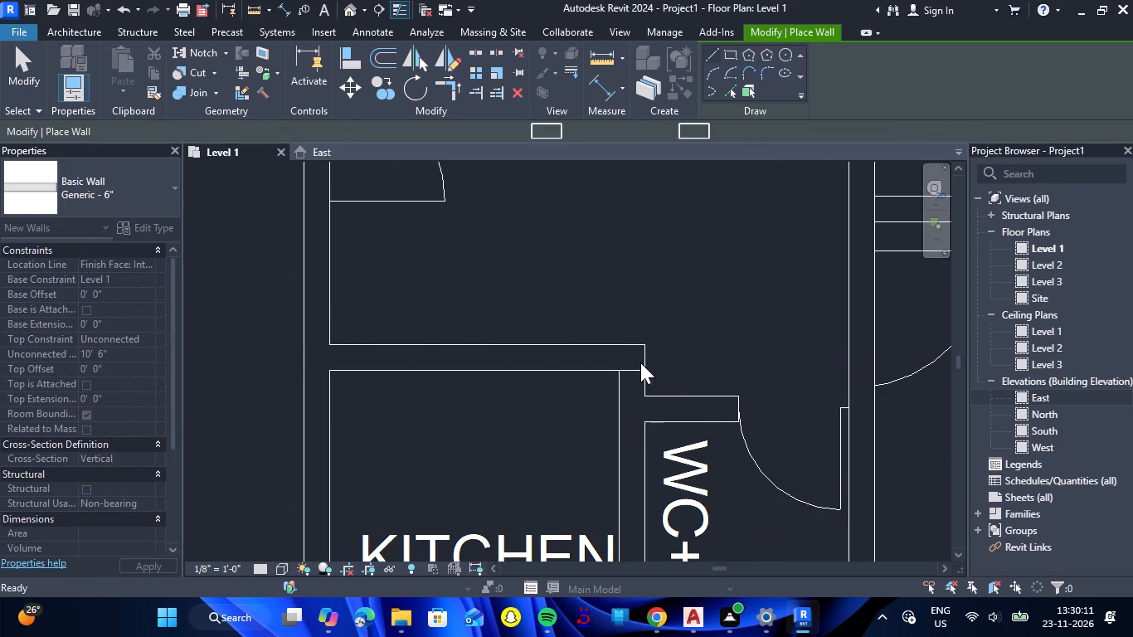
left_click(644, 348)
key("Escape")
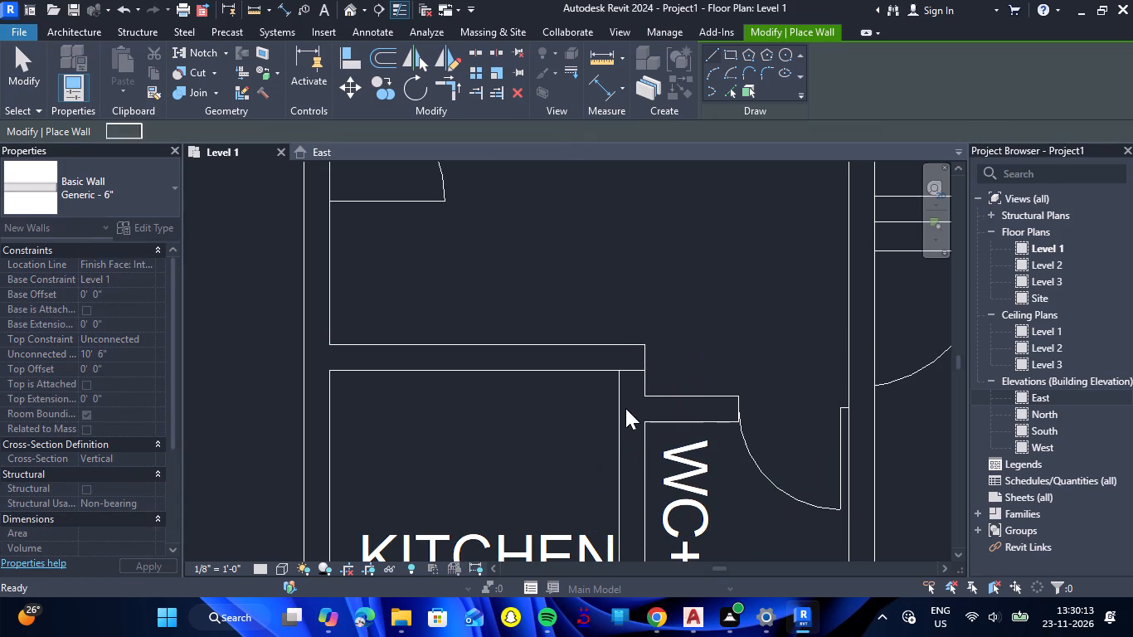
Draw a 6" vertical wall about 7' 1" long between the lower kitchen and WC+bath, down to the bottom outer wall.
left_click(617, 372)
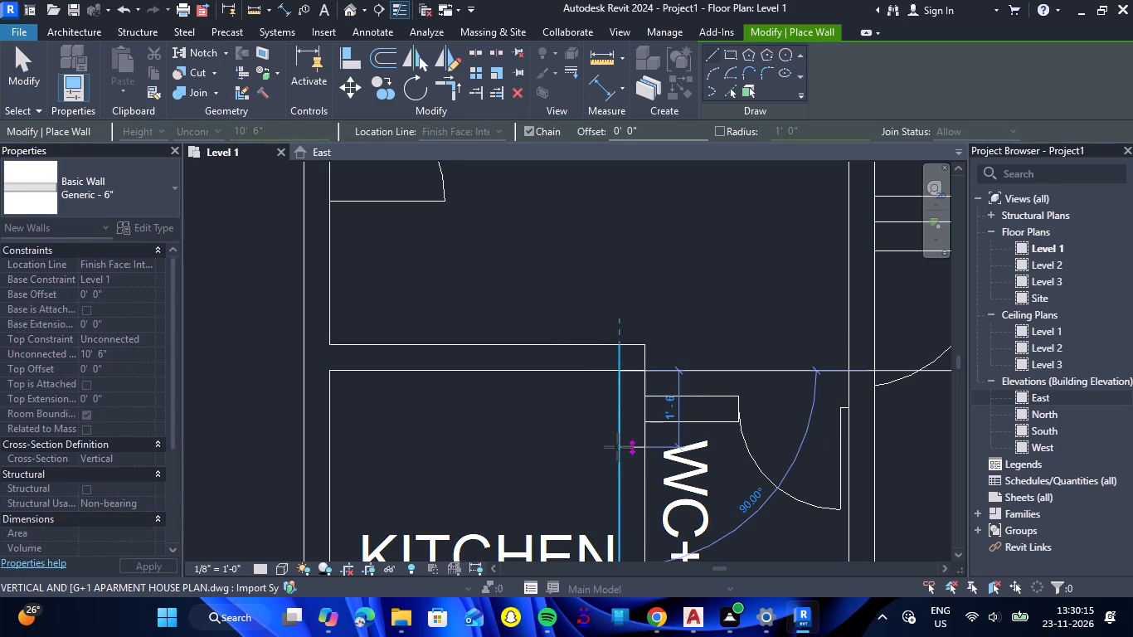
scroll(619, 447, "down", 11)
scroll(615, 516, "up", 3)
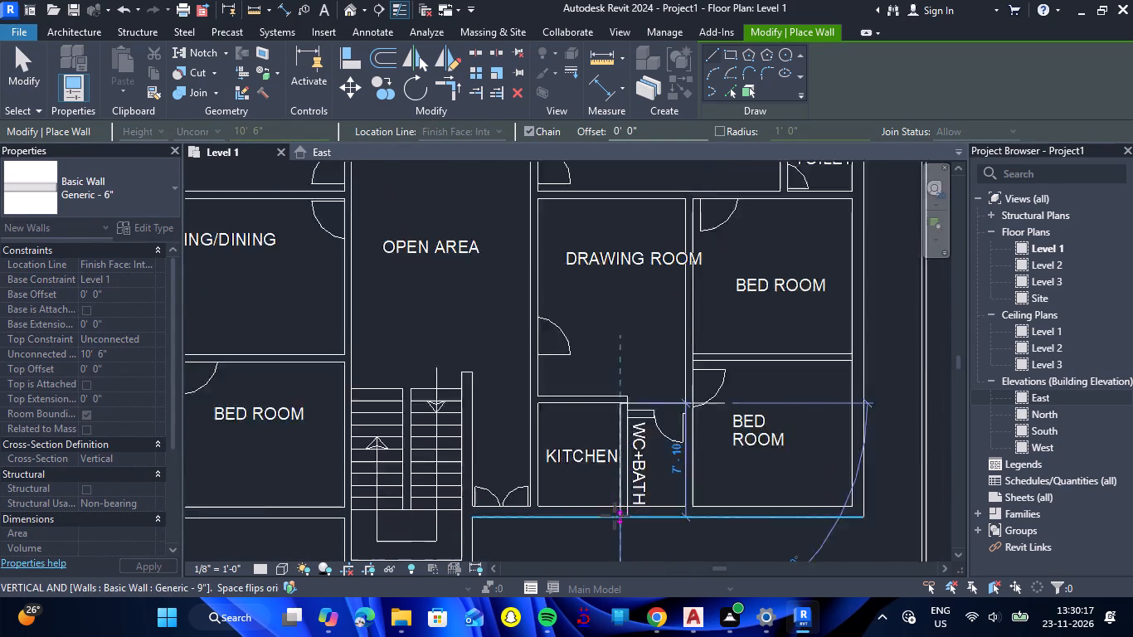
scroll(615, 516, "up", 8)
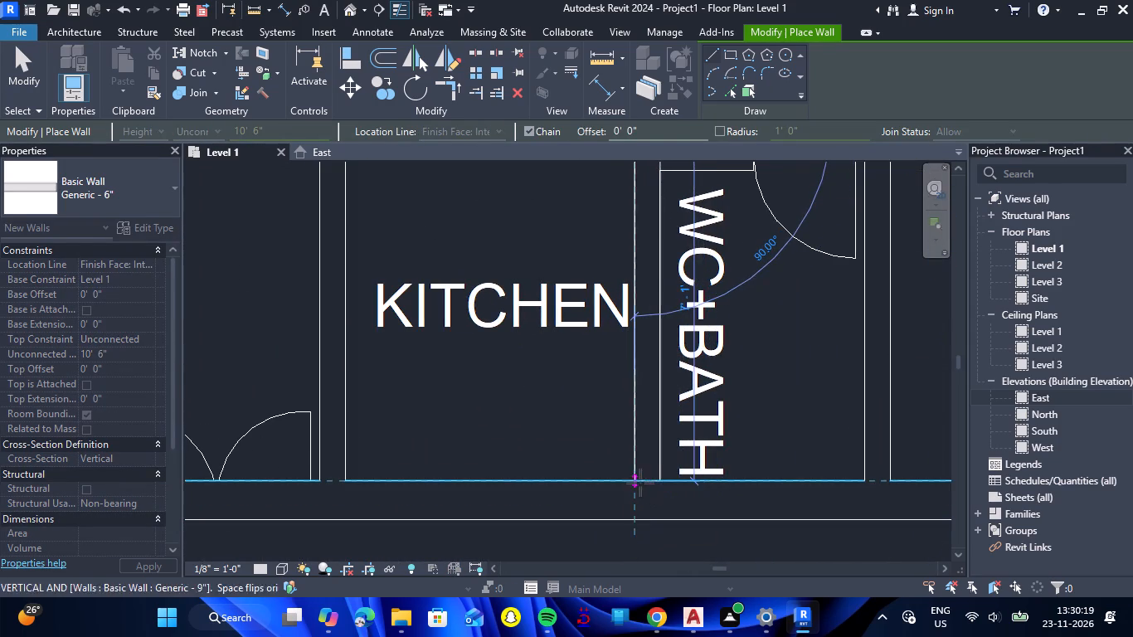
left_click(638, 482)
key("Escape")
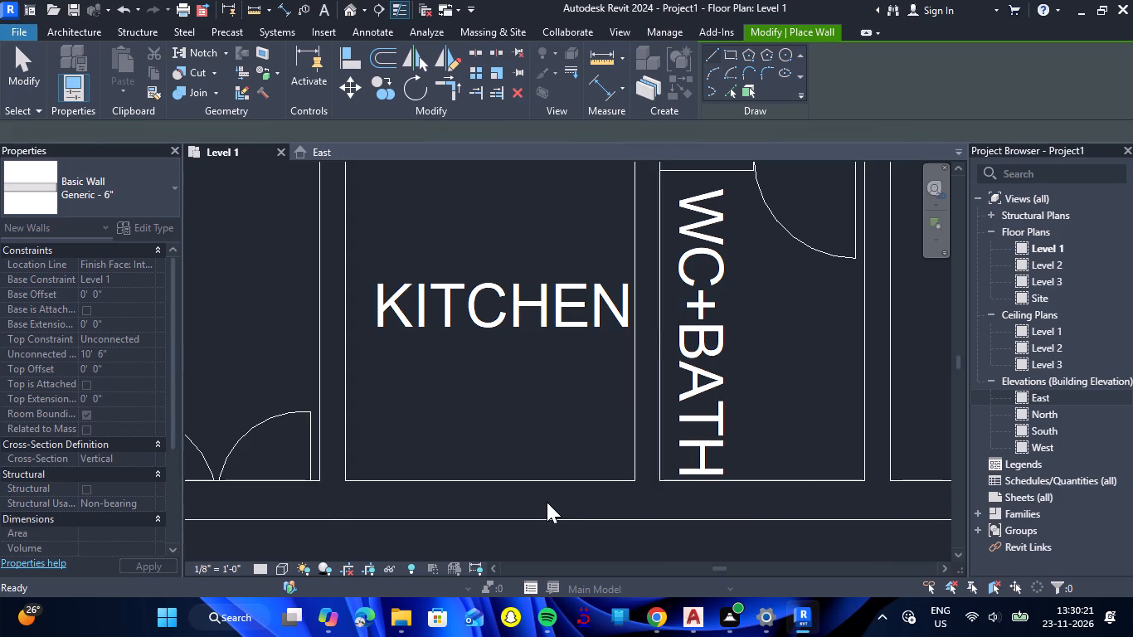
Draw a 6" horizontal wall 4' 0" long above the lower WC+bath, ending at the bedroom's side wall.
scroll(547, 502, "down", 5)
scroll(662, 327, "up", 2)
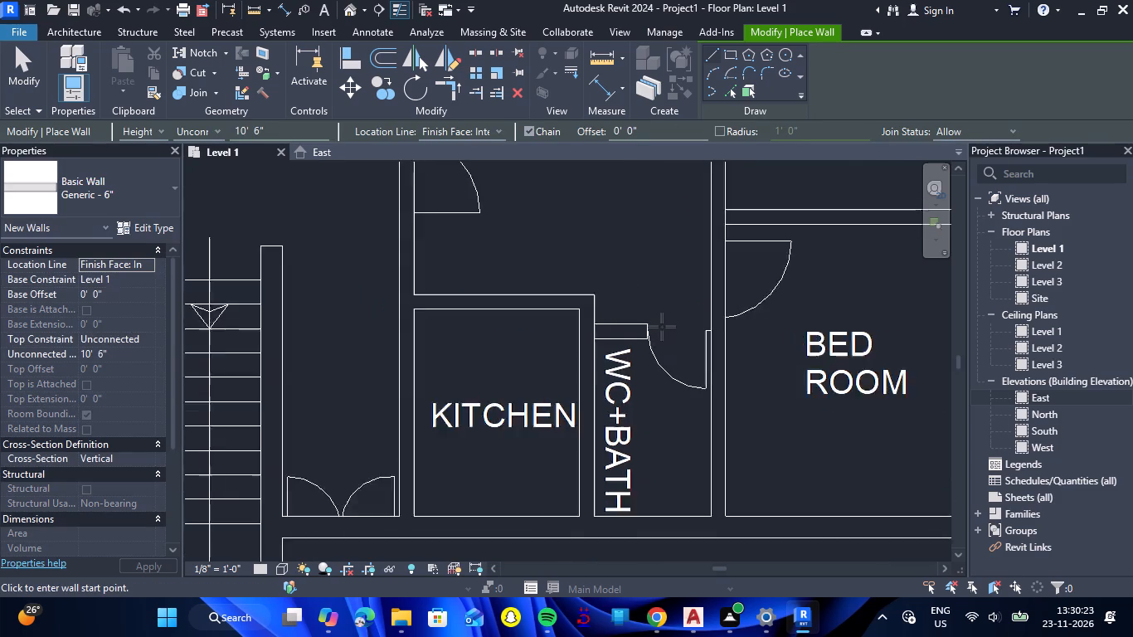
scroll(662, 327, "up", 4)
left_click(526, 351)
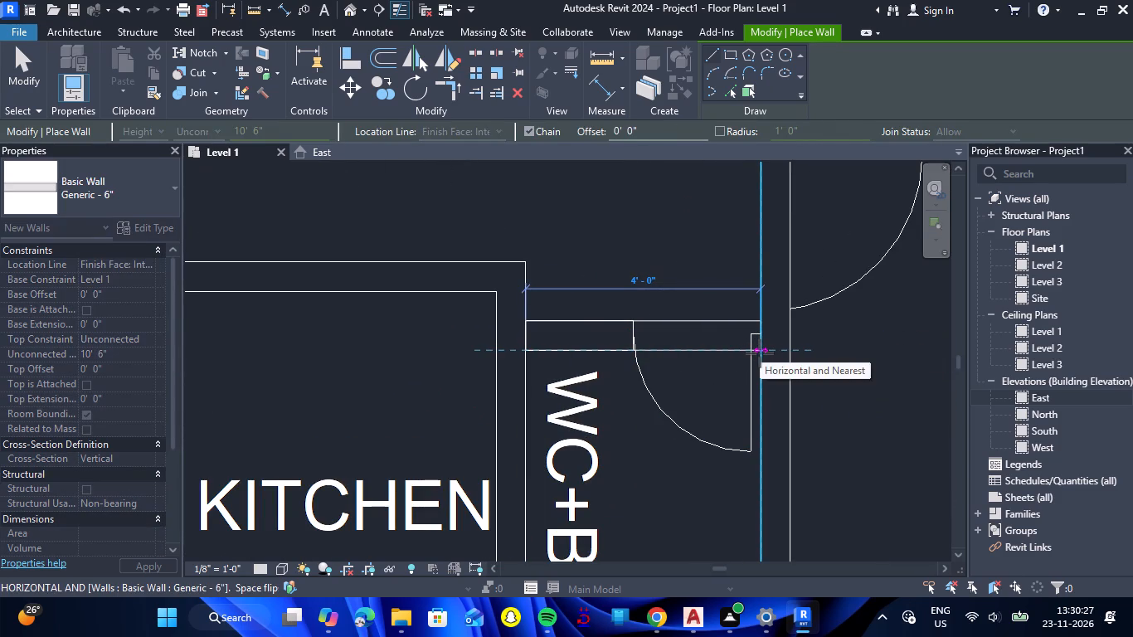
left_click(760, 353)
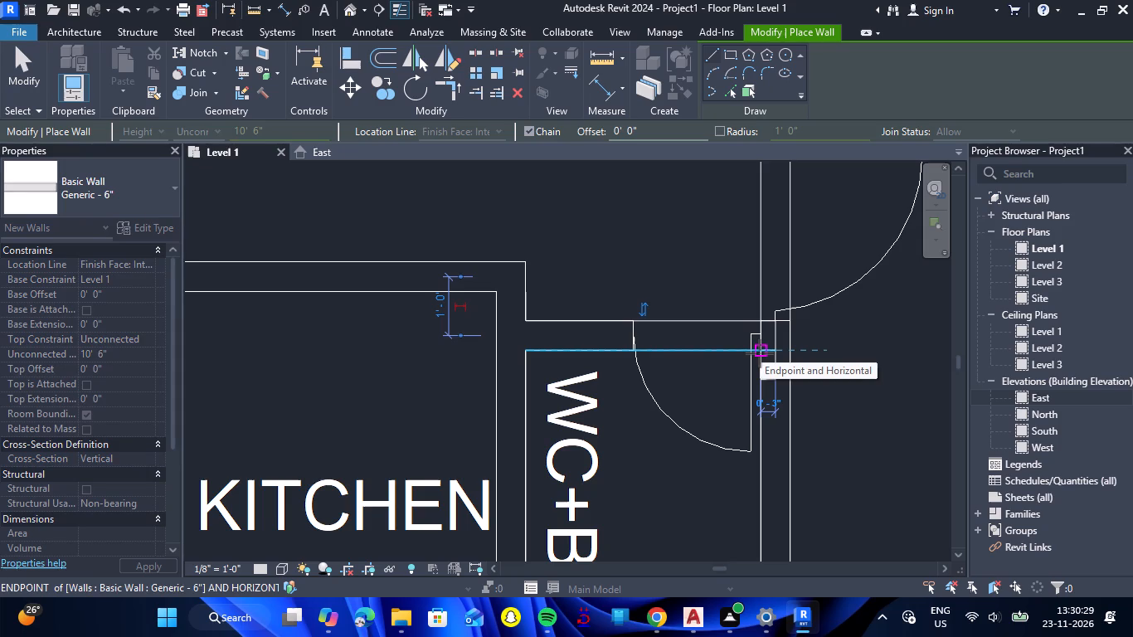
key("Escape")
Draw a 6" horizontal wall between the two lower-right bedrooms, from the drawing room's wall to the right outer wall.
scroll(602, 390, "down", 4)
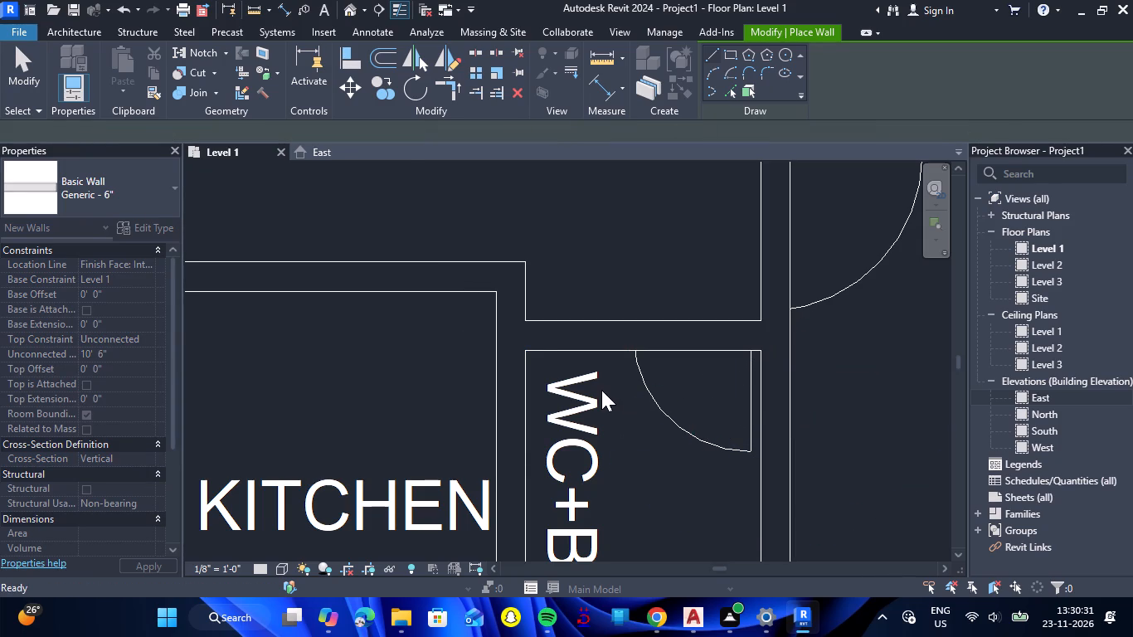
scroll(601, 390, "down", 7)
scroll(776, 313, "up", 8)
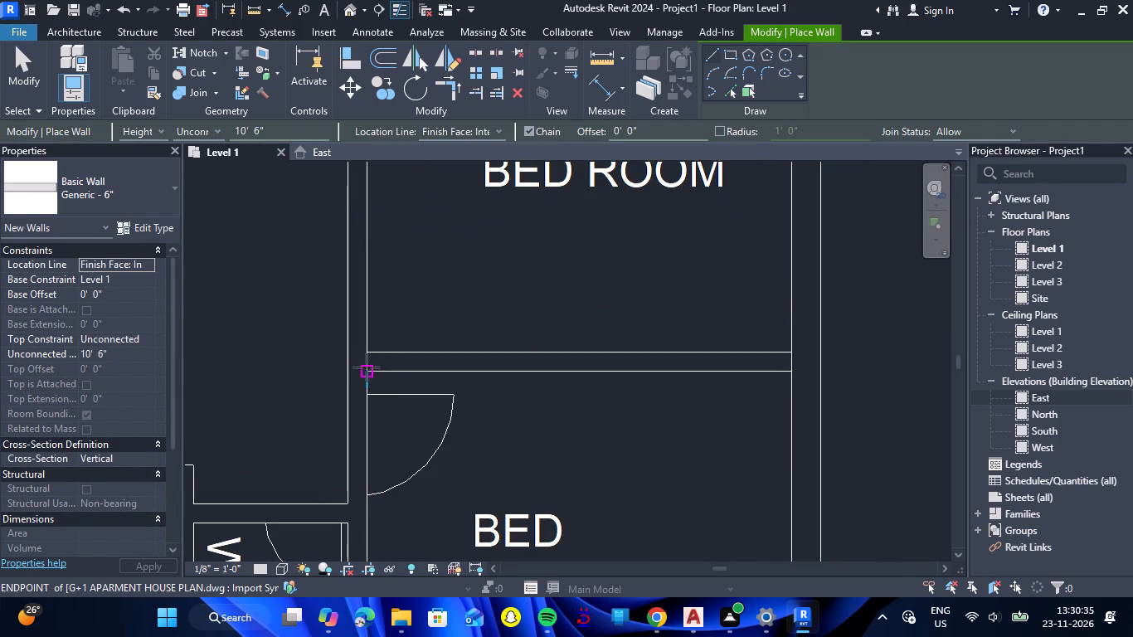
left_click(368, 370)
left_click(787, 372)
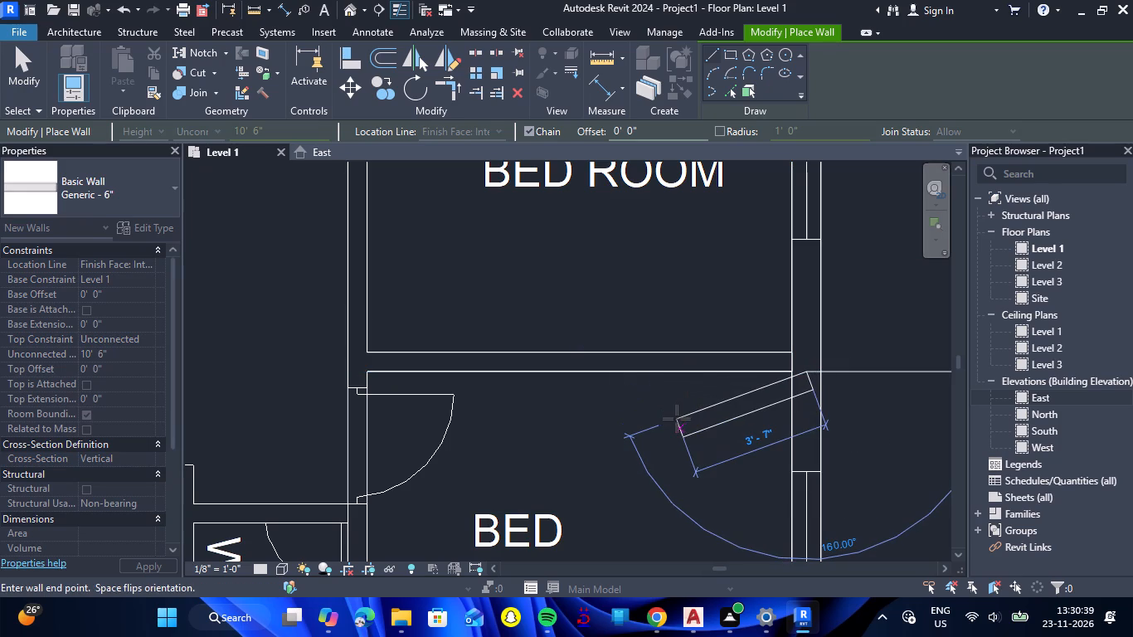
key("Escape")
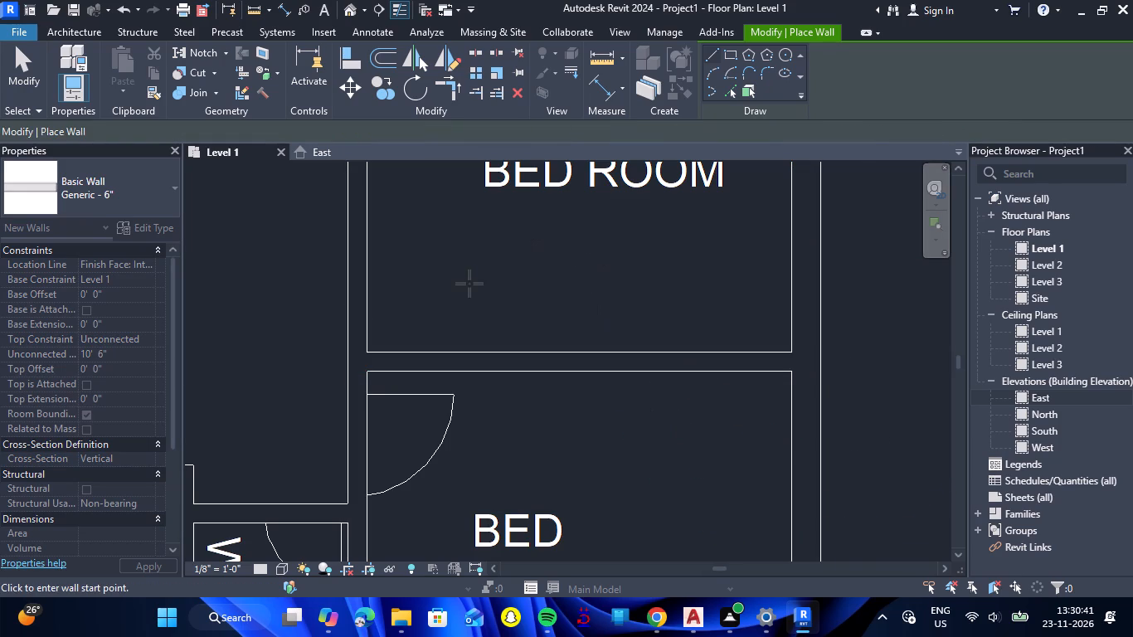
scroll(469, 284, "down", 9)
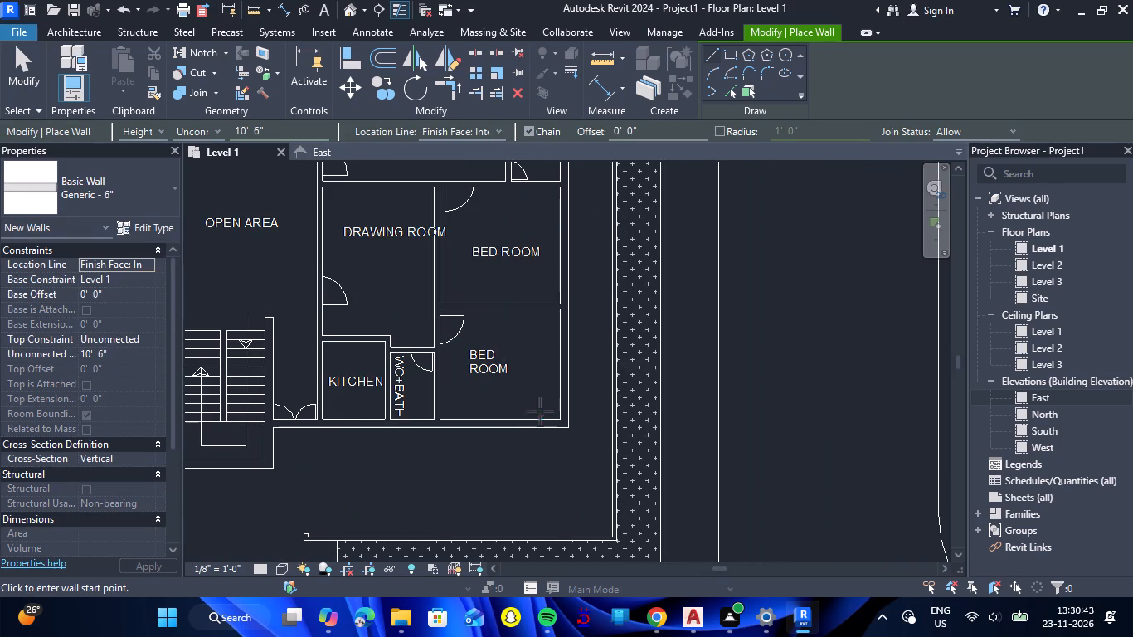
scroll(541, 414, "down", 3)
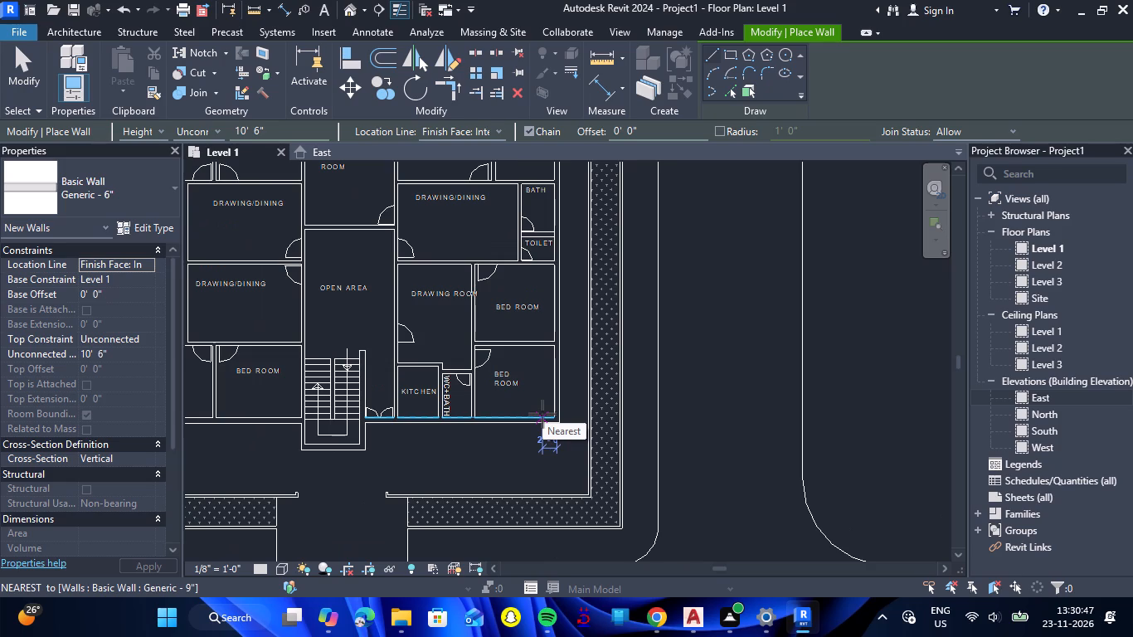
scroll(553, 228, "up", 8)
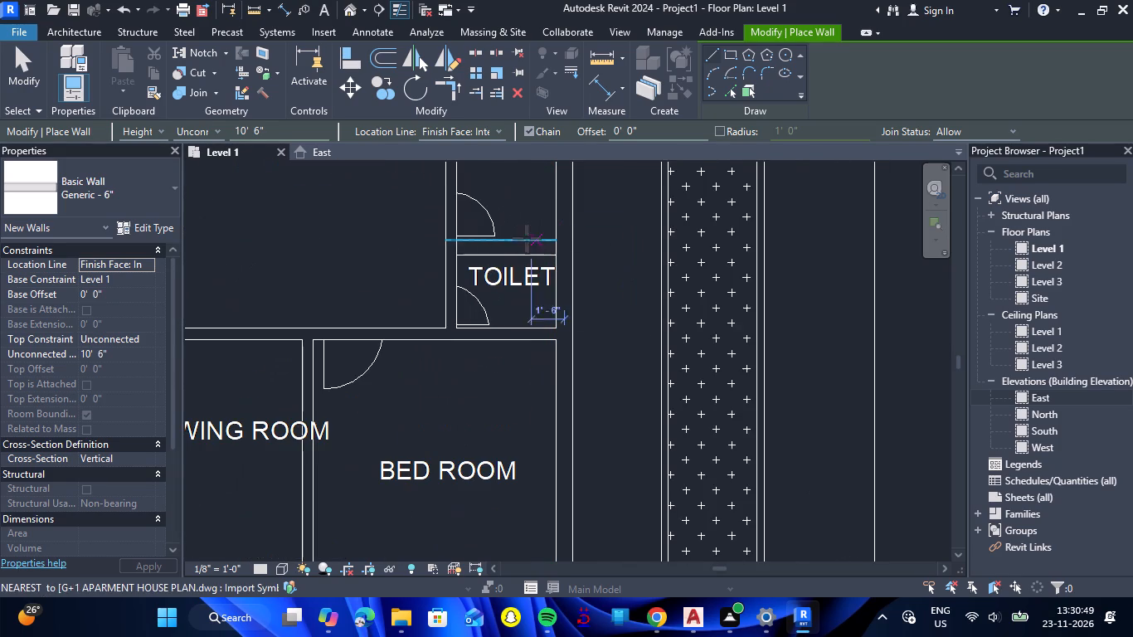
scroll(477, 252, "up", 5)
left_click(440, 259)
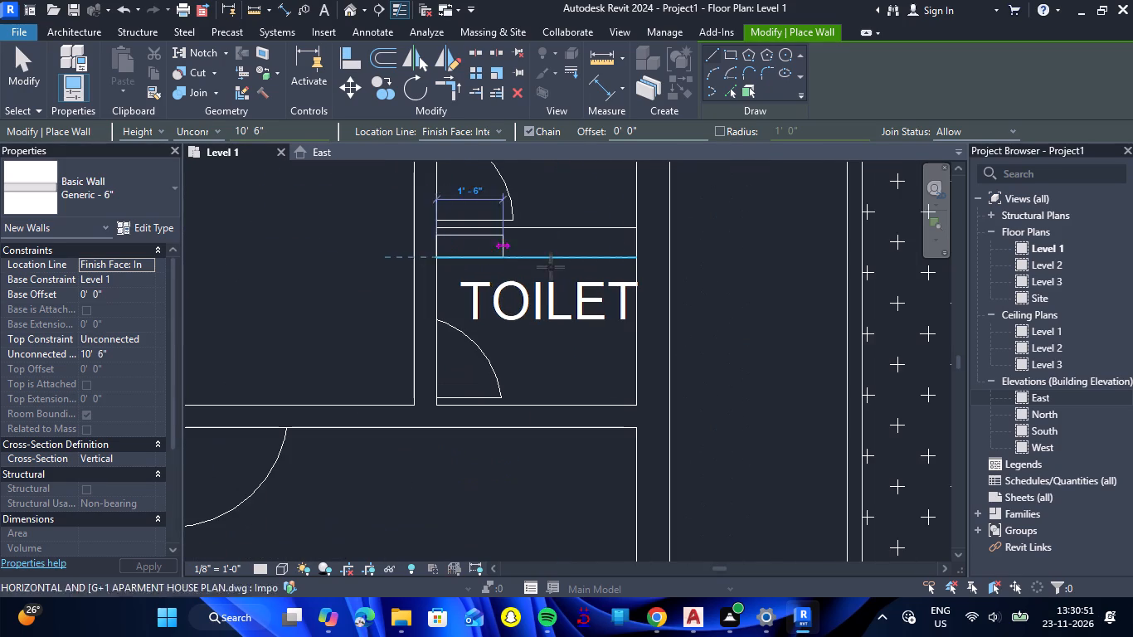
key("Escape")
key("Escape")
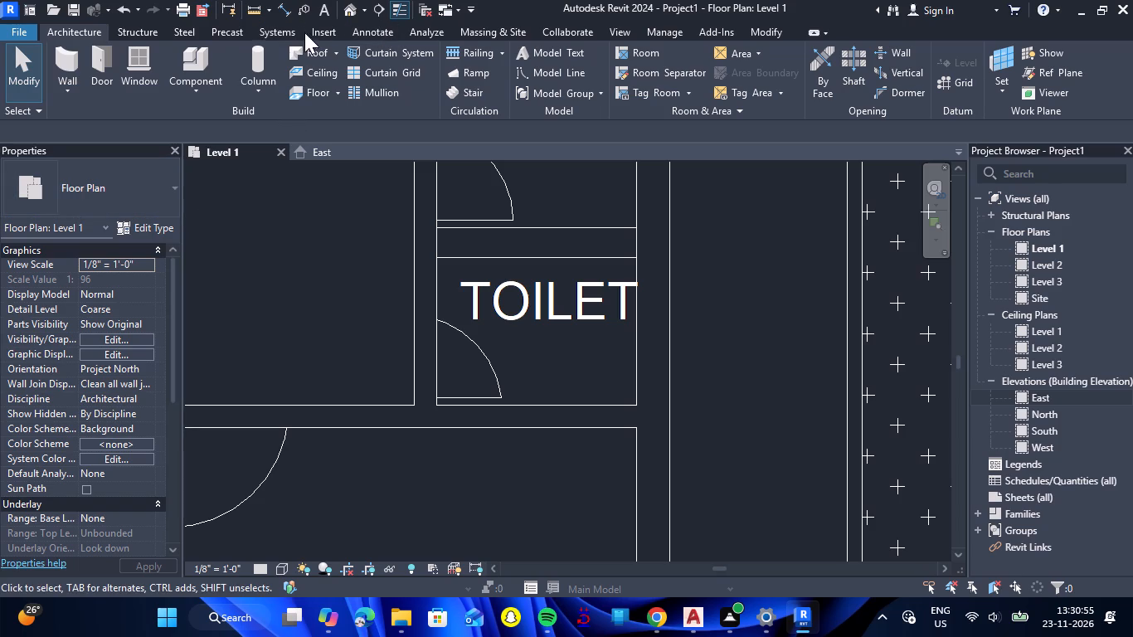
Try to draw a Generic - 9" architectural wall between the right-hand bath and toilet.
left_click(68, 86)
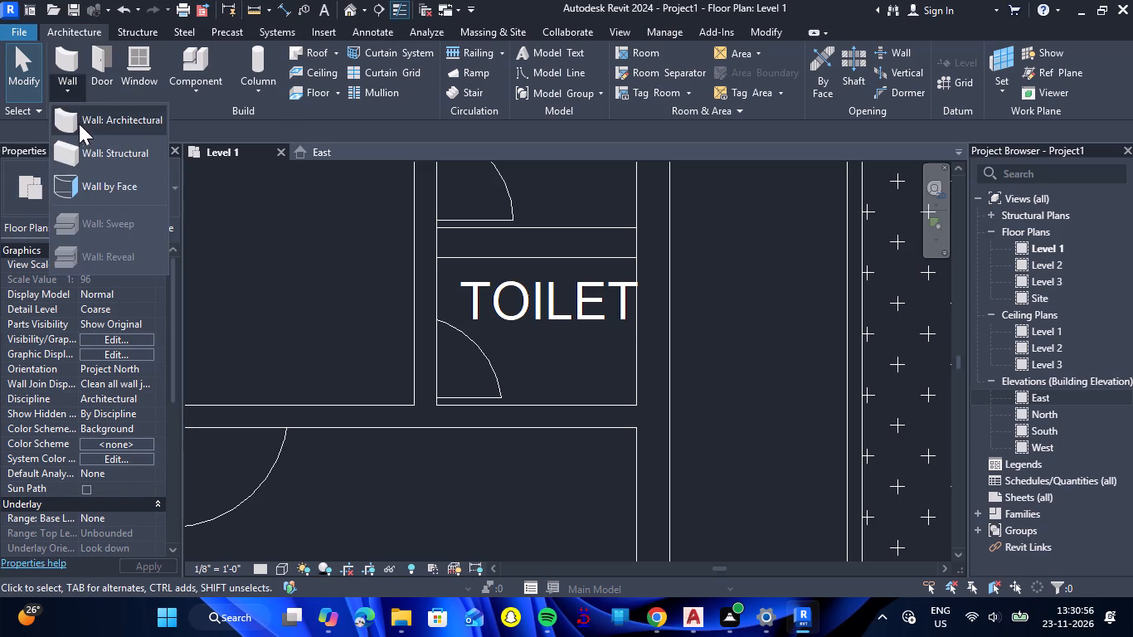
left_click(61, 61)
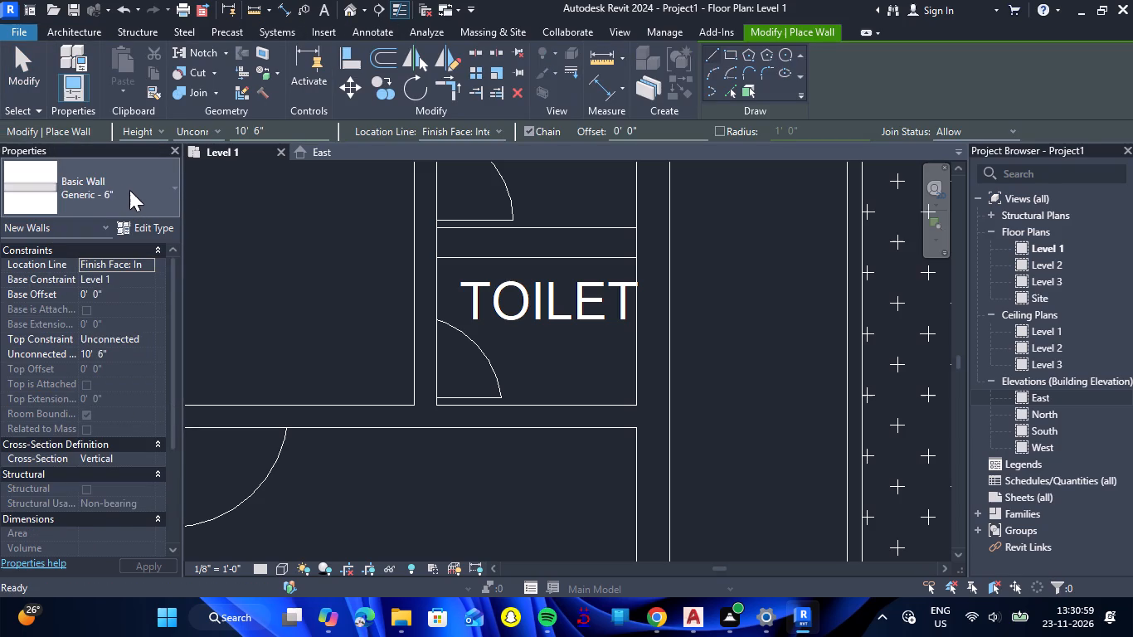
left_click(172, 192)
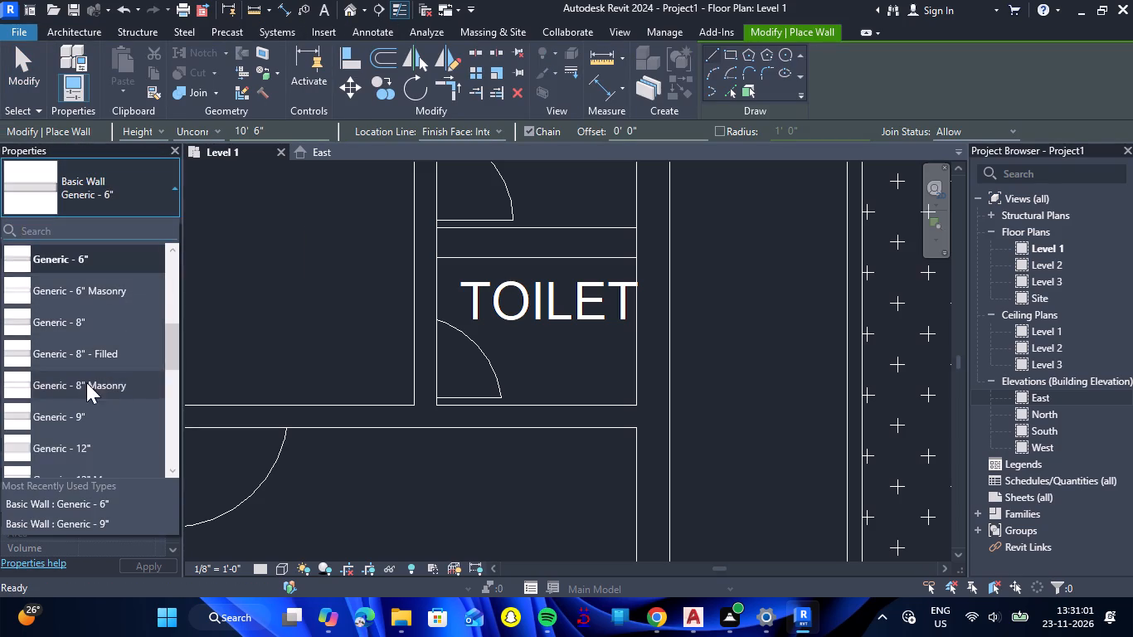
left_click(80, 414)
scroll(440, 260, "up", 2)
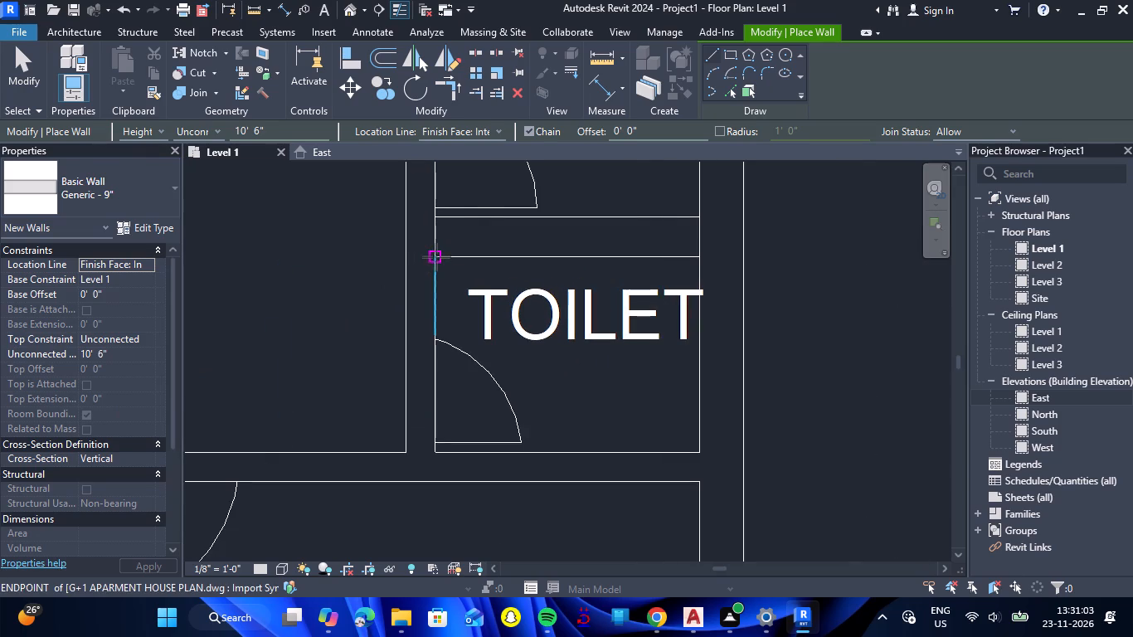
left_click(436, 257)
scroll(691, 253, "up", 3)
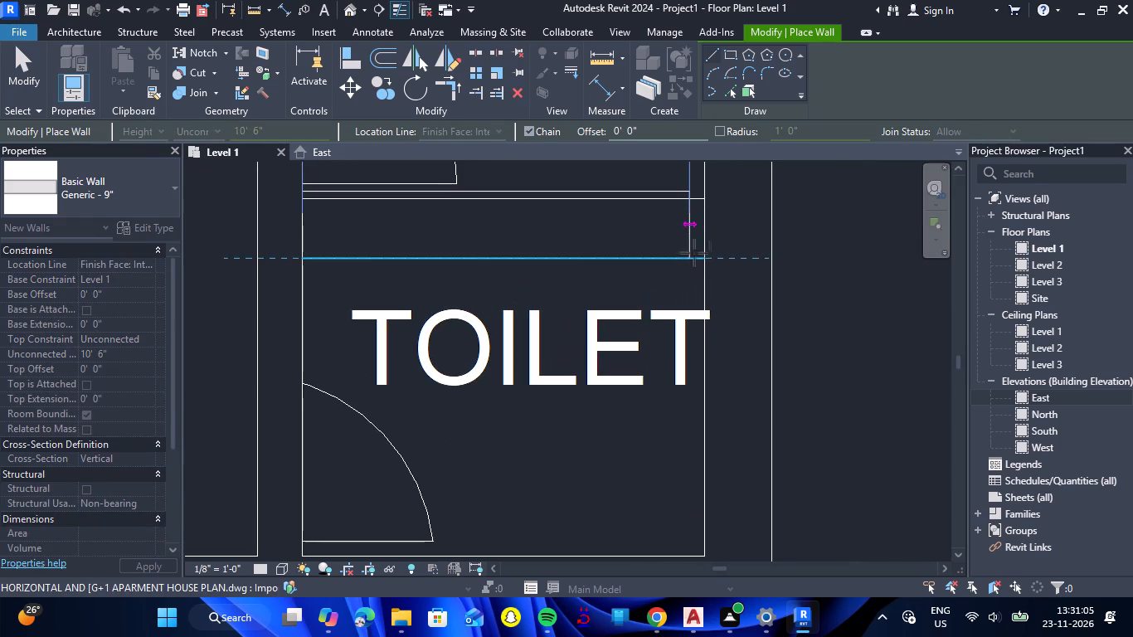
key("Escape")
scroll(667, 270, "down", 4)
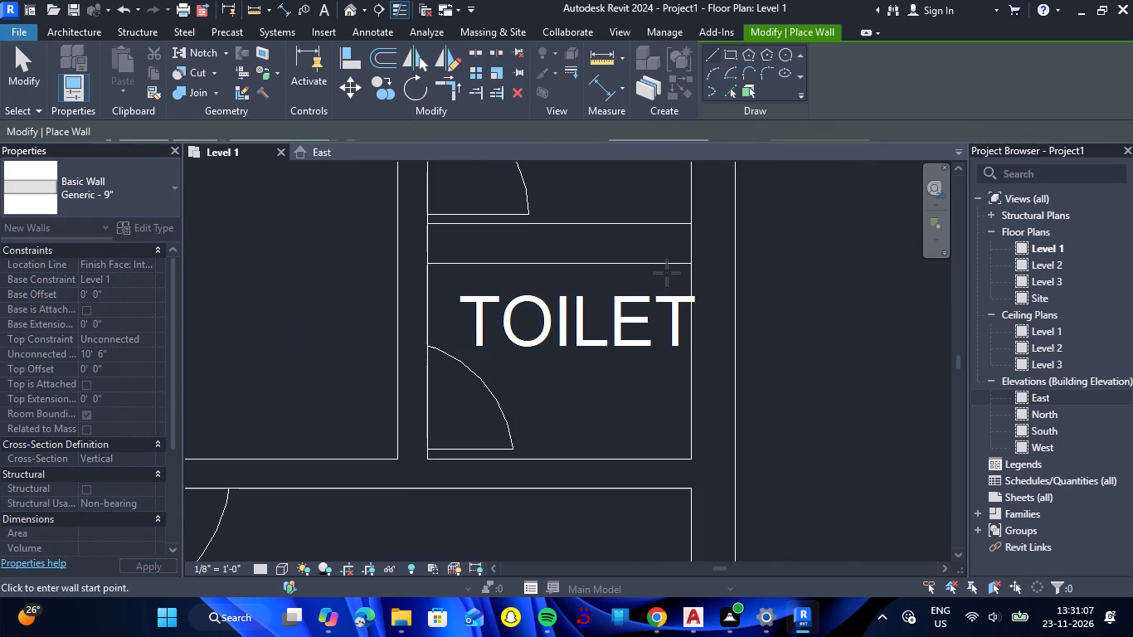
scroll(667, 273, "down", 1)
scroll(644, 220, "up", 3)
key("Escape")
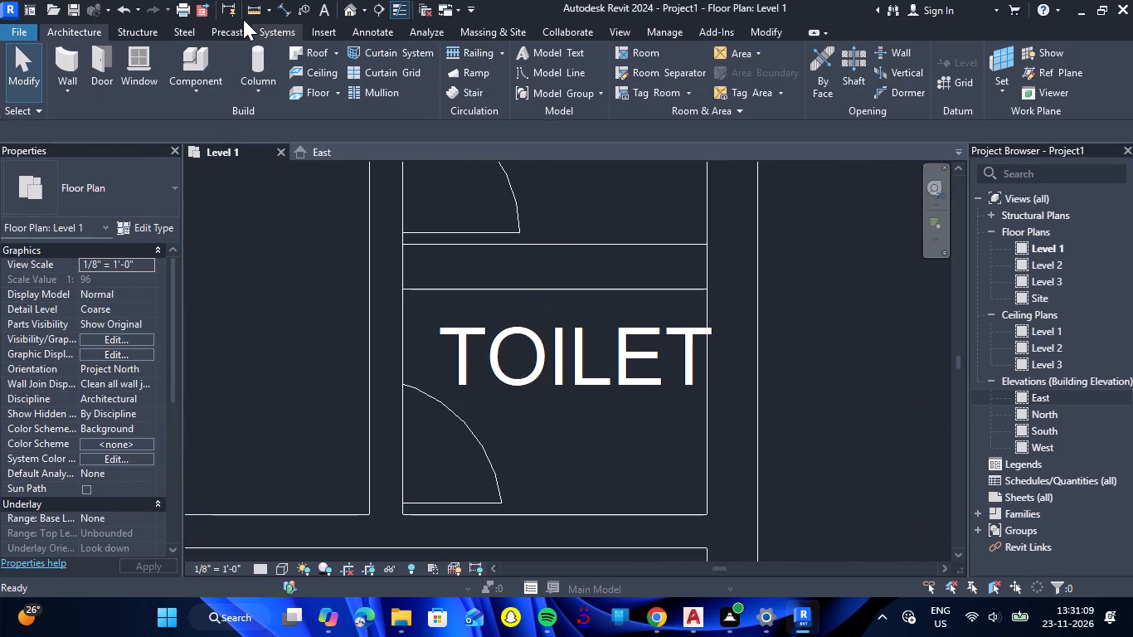
Measure the wall thickness between the right-hand bath and toilet, starting from the bath's lower corner.
left_click(250, 13)
left_click(404, 244)
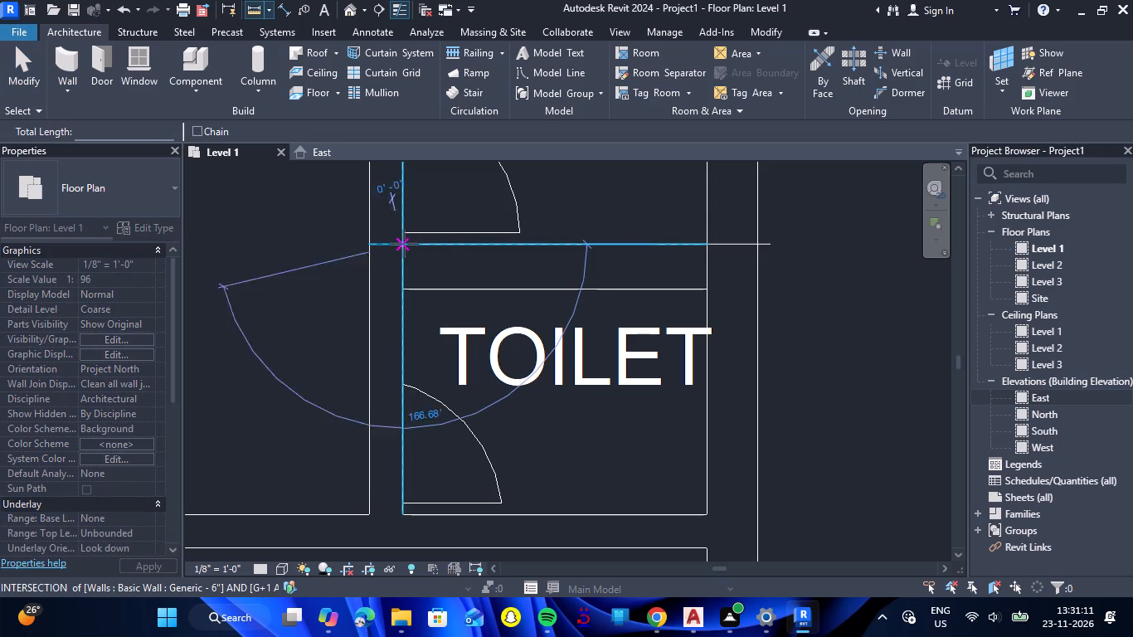
key("Escape")
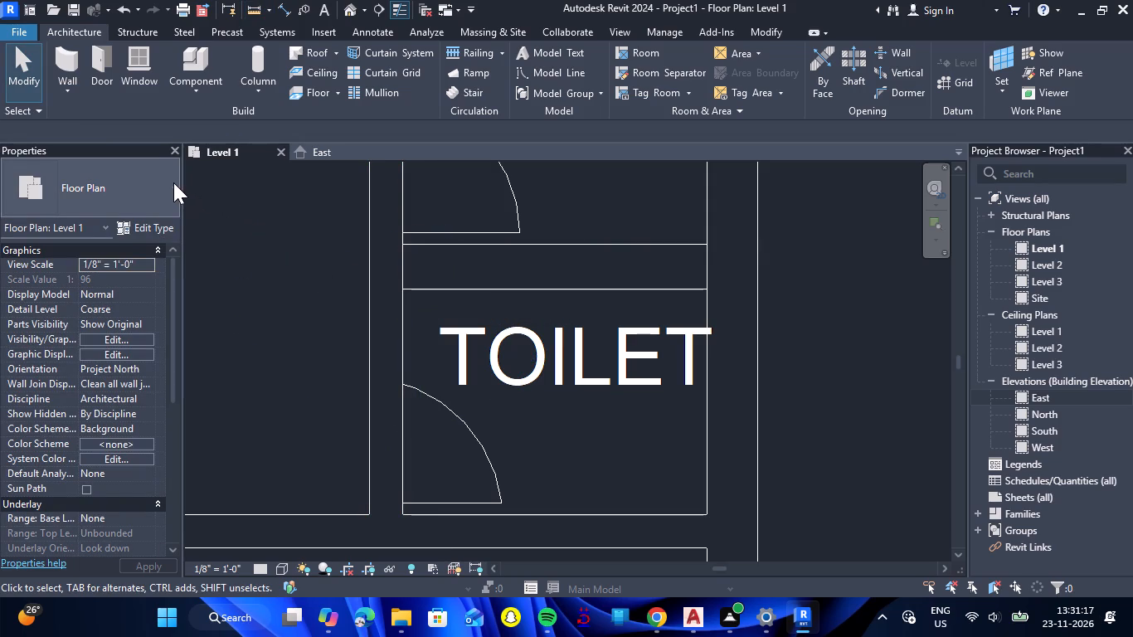
Draw a Generic - 8" wall 4' 6" long between the right-hand bath and toilet, ending at the right outer wall.
left_click(75, 64)
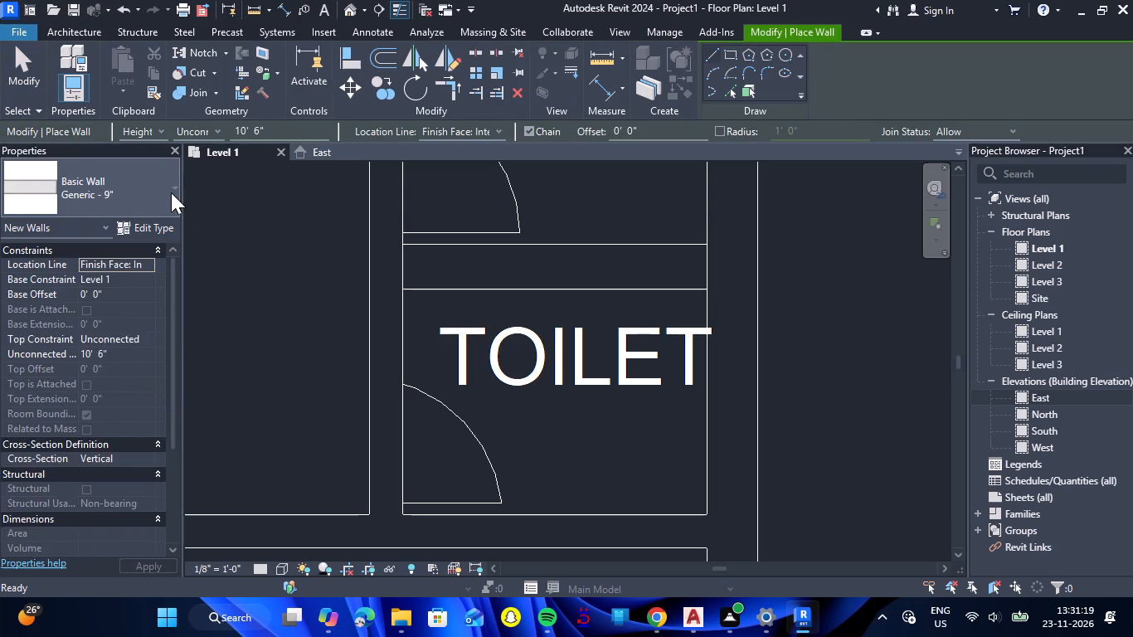
left_click(171, 192)
scroll(110, 304, "up", 2)
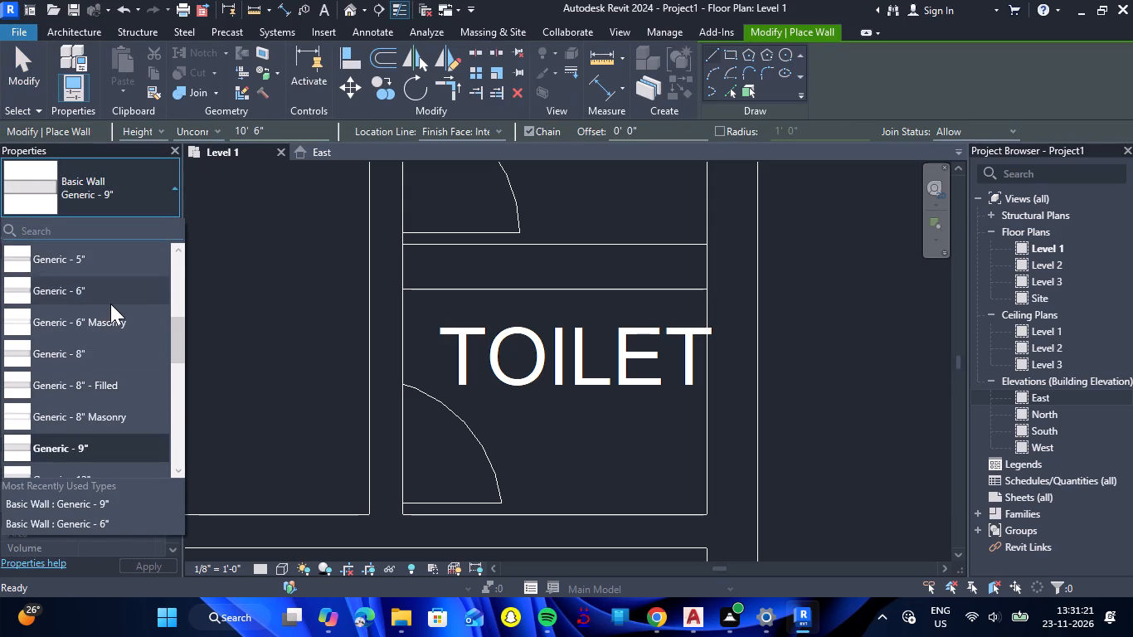
left_click(105, 360)
scroll(436, 270, "up", 3)
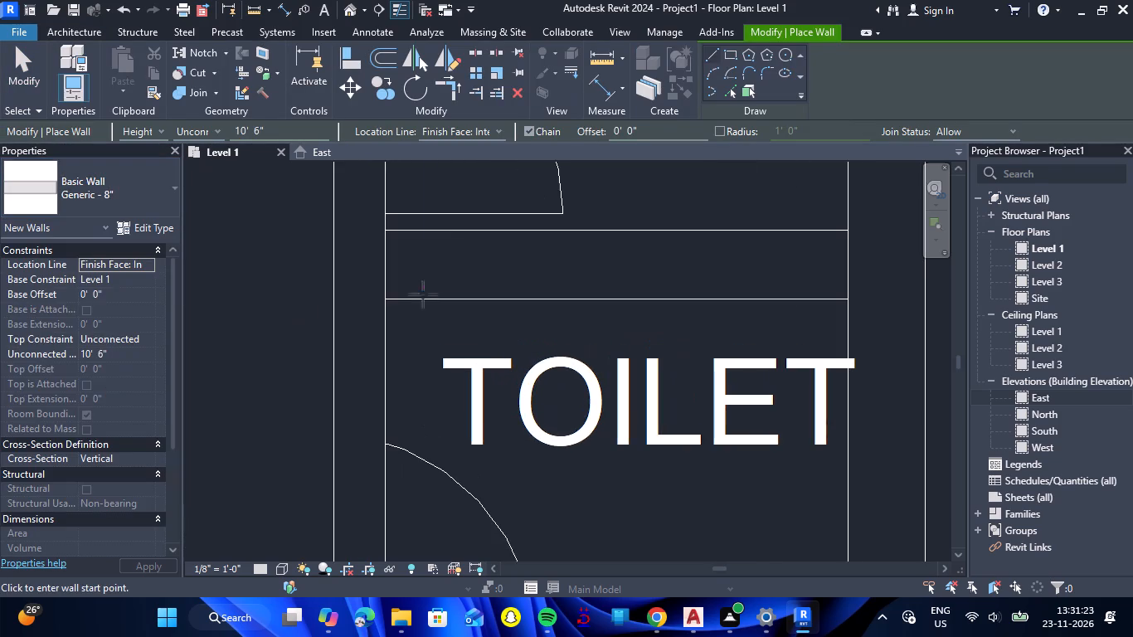
left_click(383, 300)
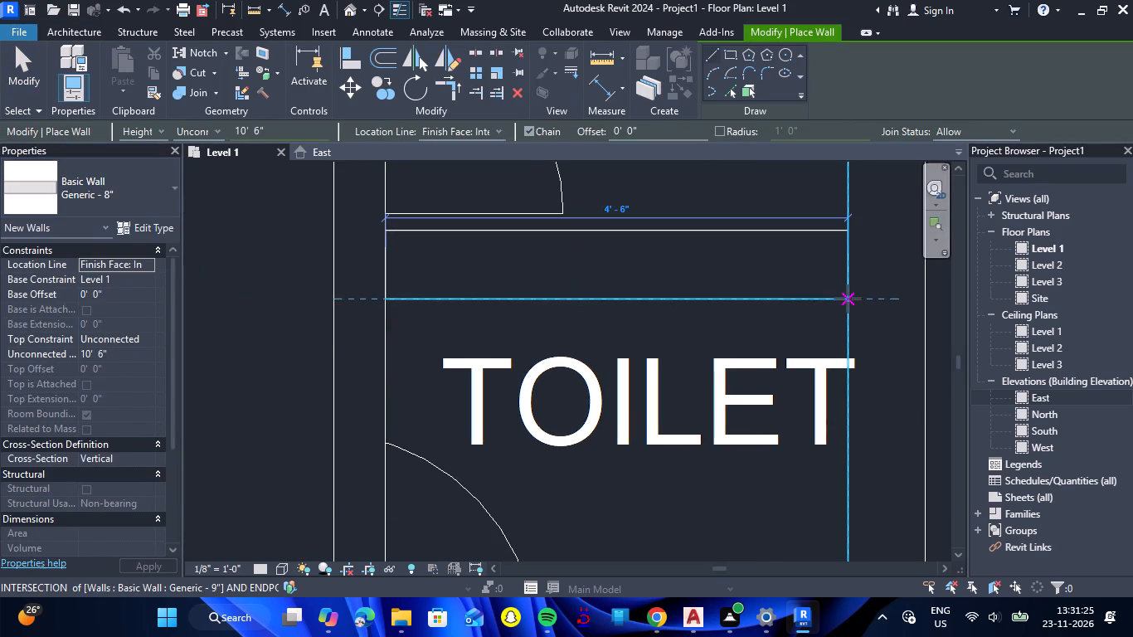
left_click(849, 298)
key("Escape")
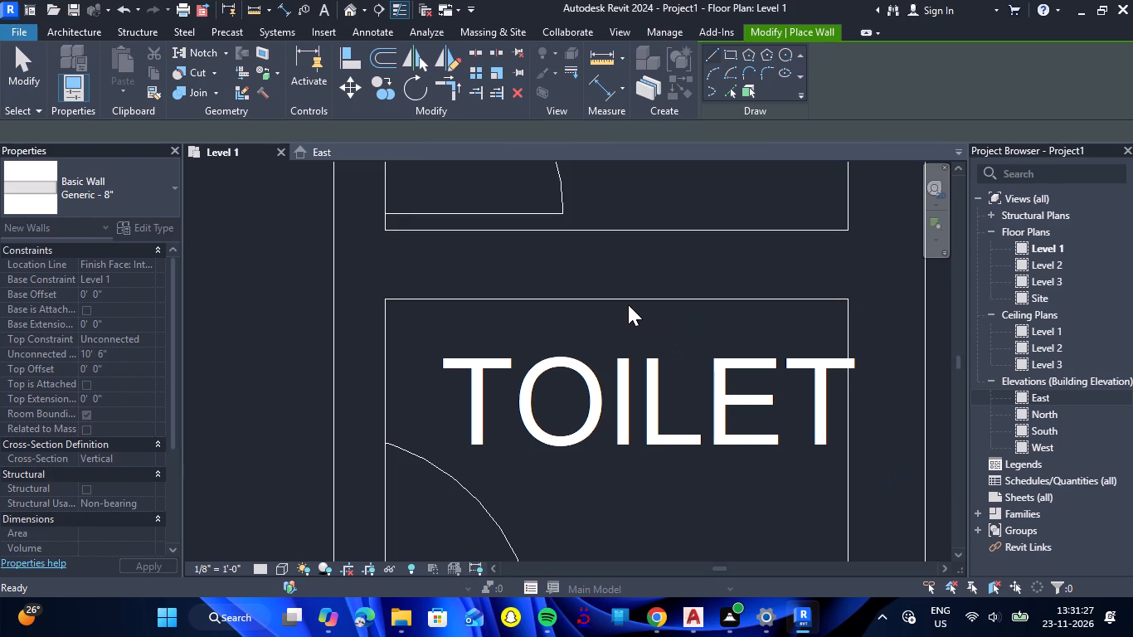
scroll(628, 304, "down", 16)
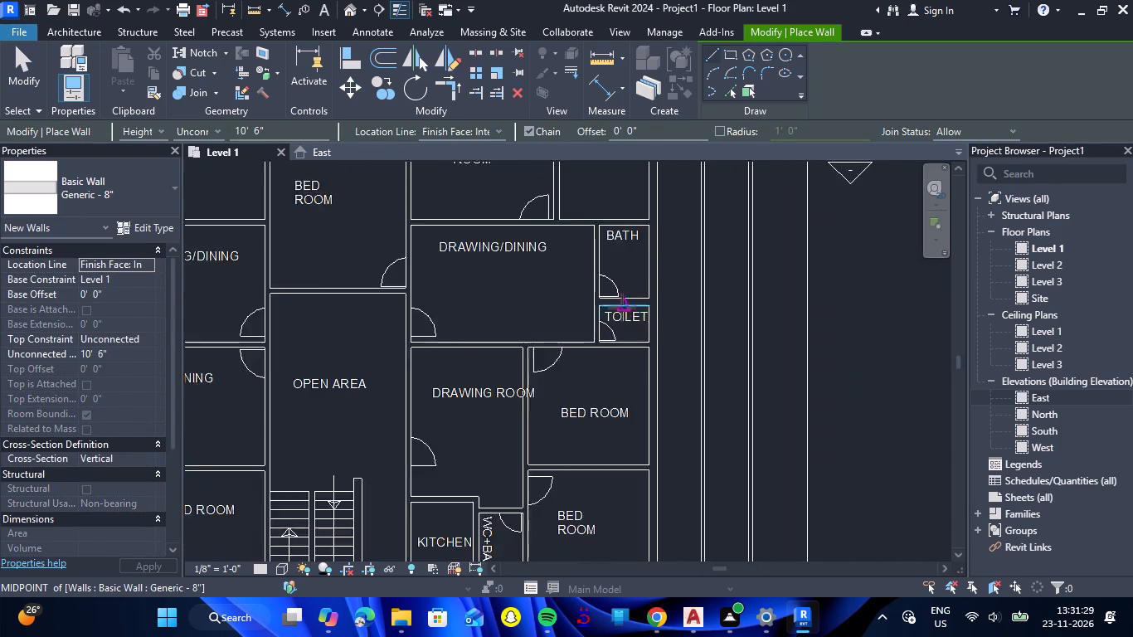
scroll(622, 308, "down", 4)
scroll(644, 297, "up", 5)
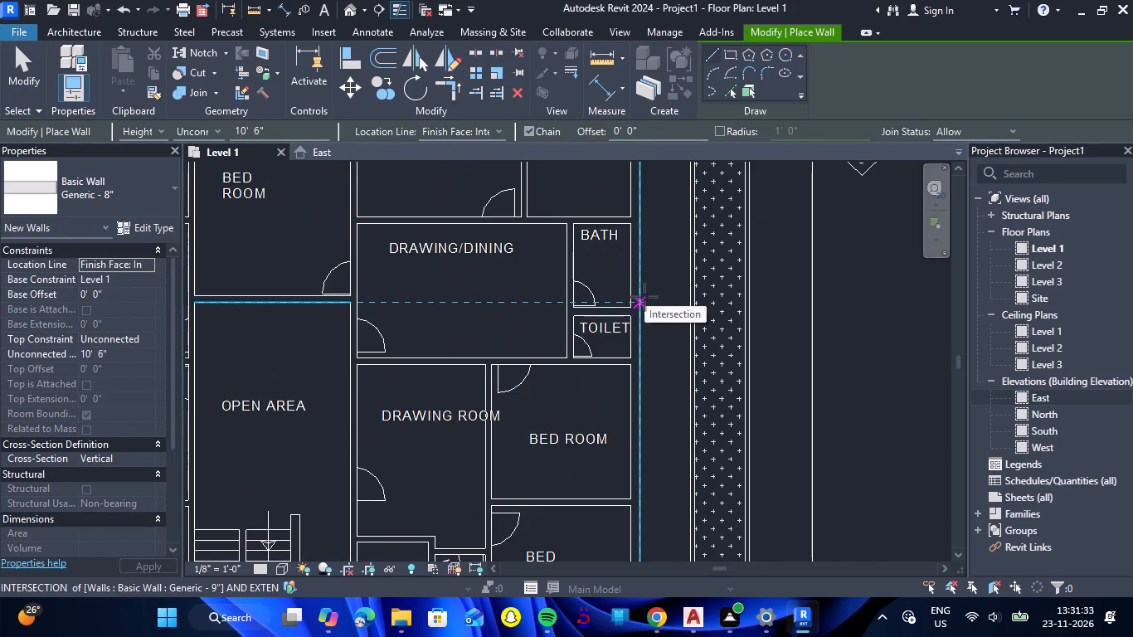
key("Escape")
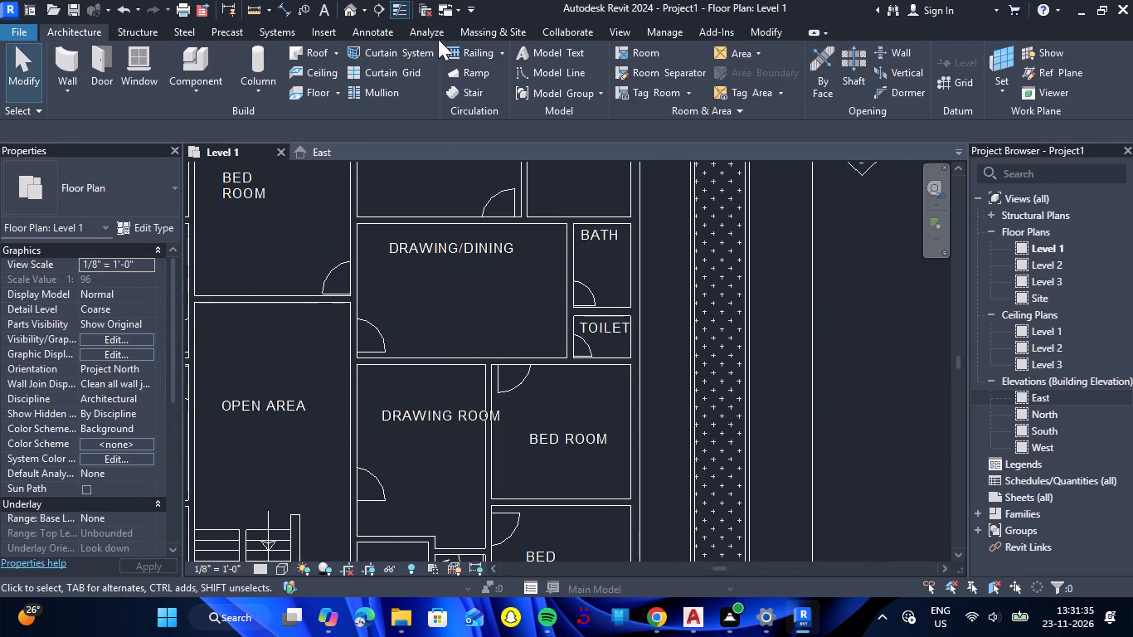
Open the default 3D view, set its visual style to Realistic, and inspect the modelled walls.
left_click(343, 9)
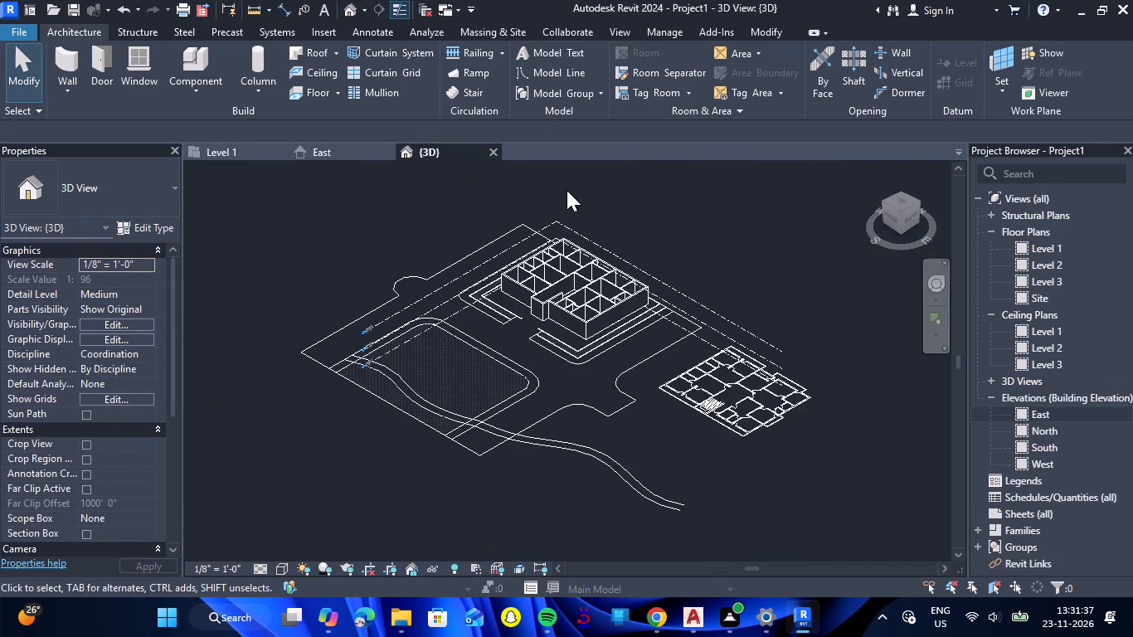
scroll(602, 305, "up", 8)
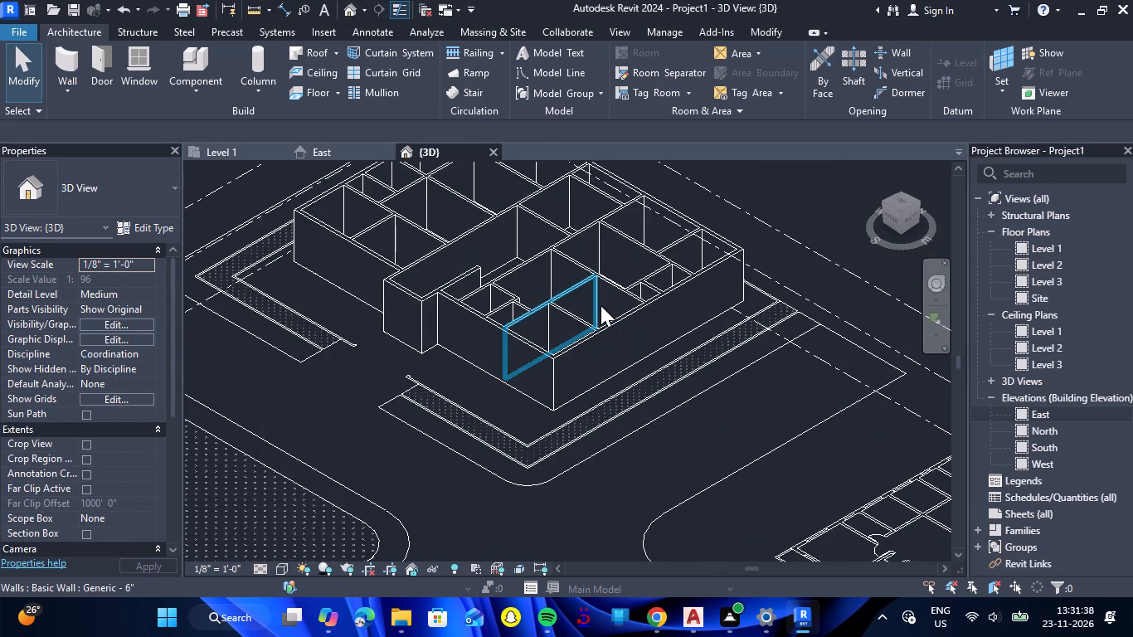
scroll(588, 319, "up", 2)
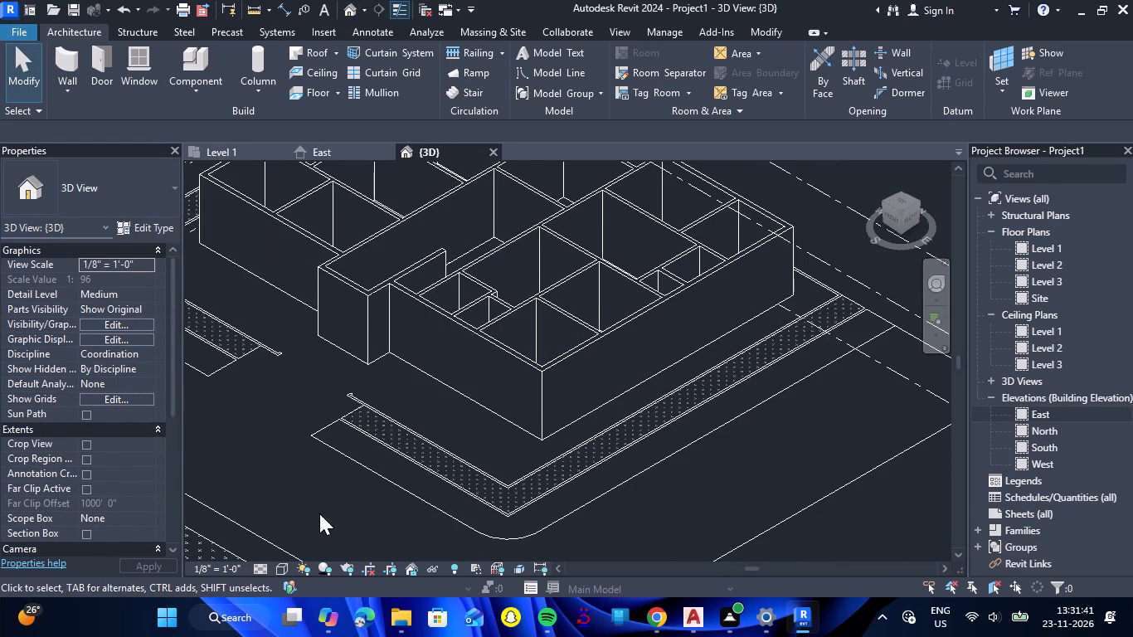
left_click(281, 573)
left_click(310, 551)
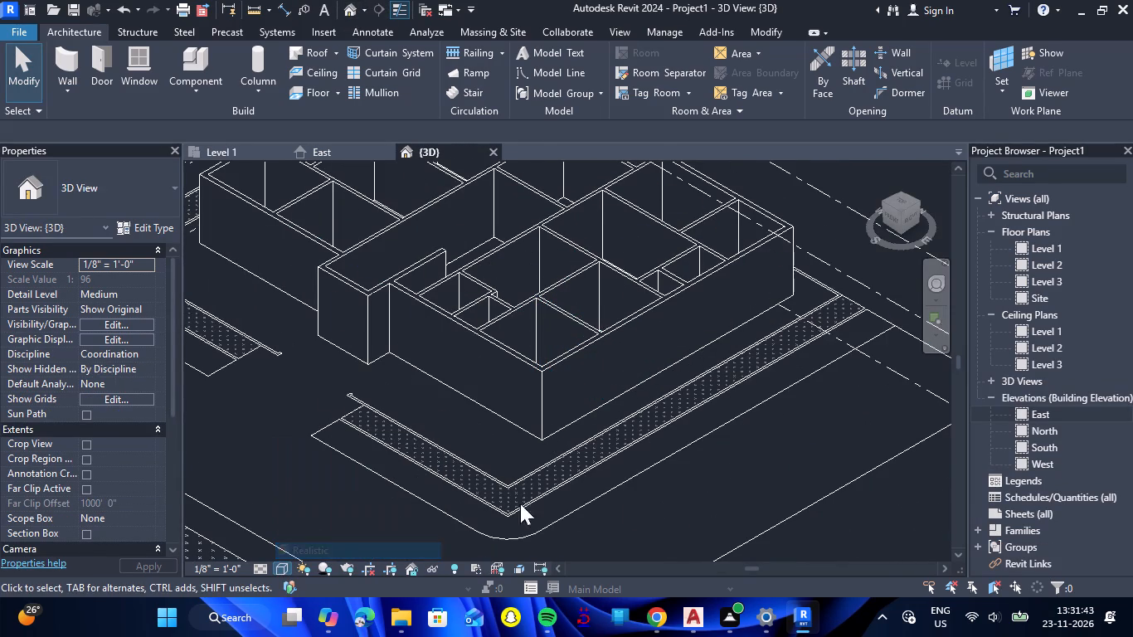
scroll(751, 396, "down", 3)
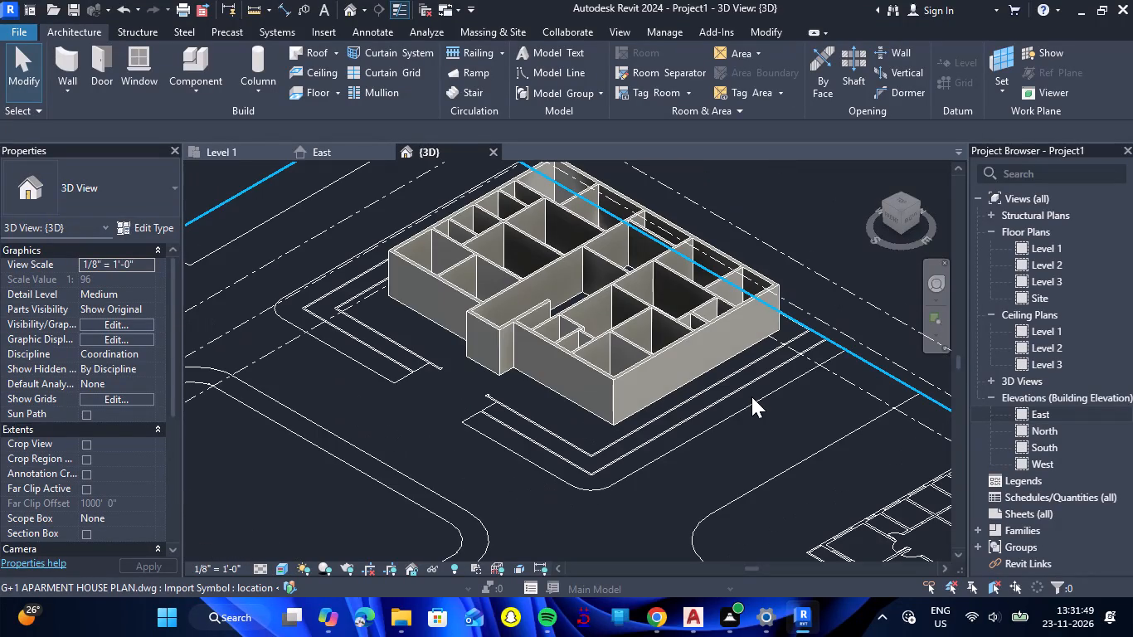
scroll(494, 288, "up", 4)
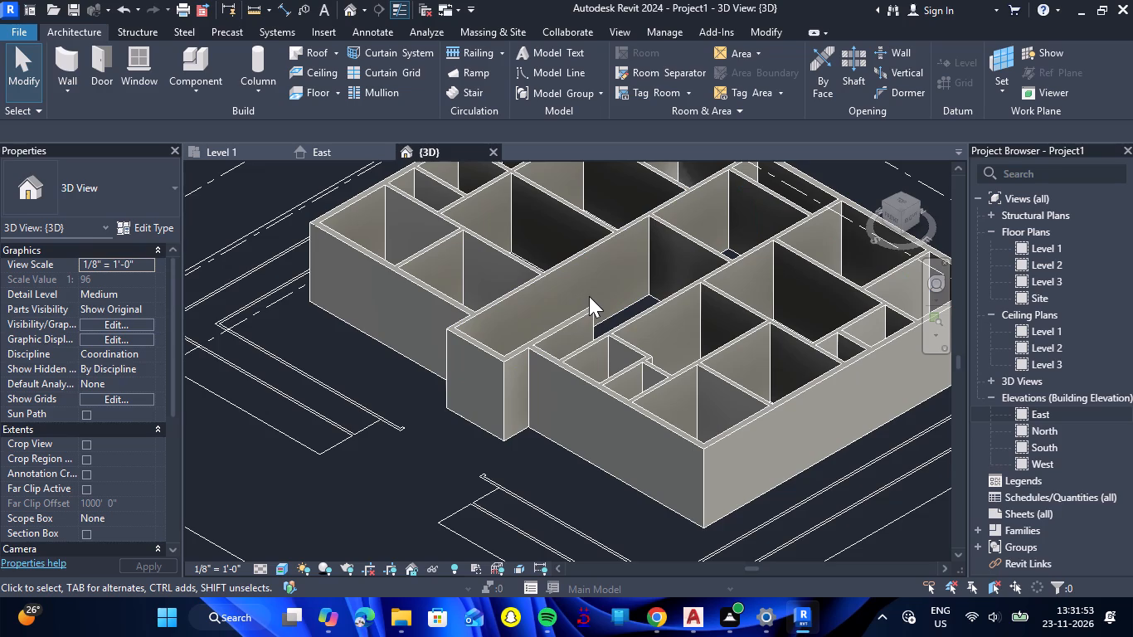
scroll(589, 296, "down", 2)
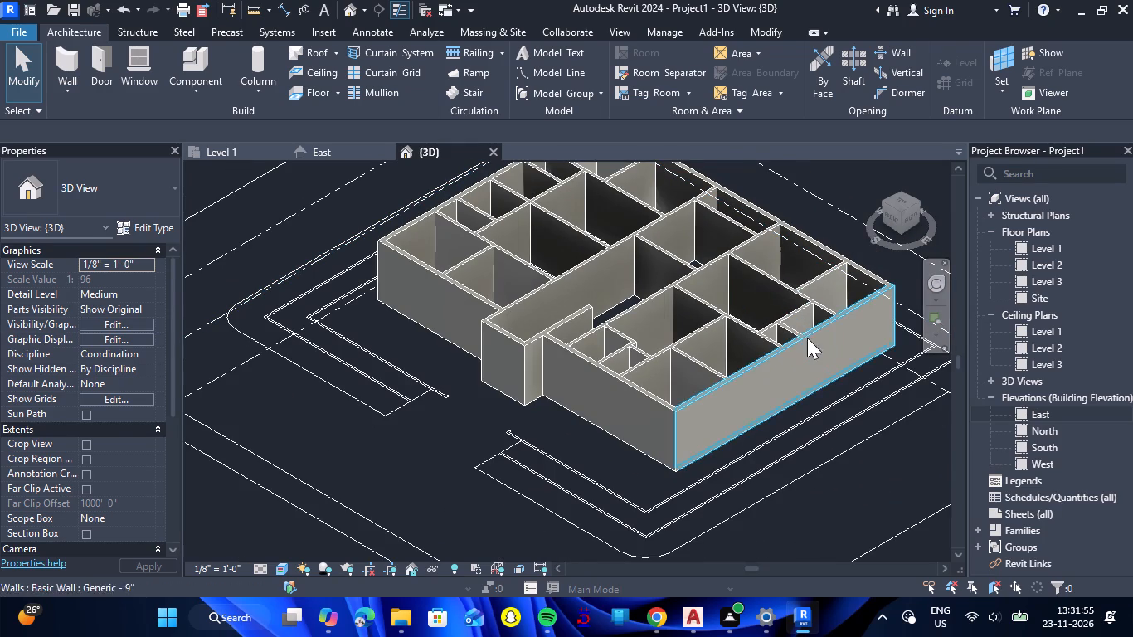
scroll(702, 411, "up", 3)
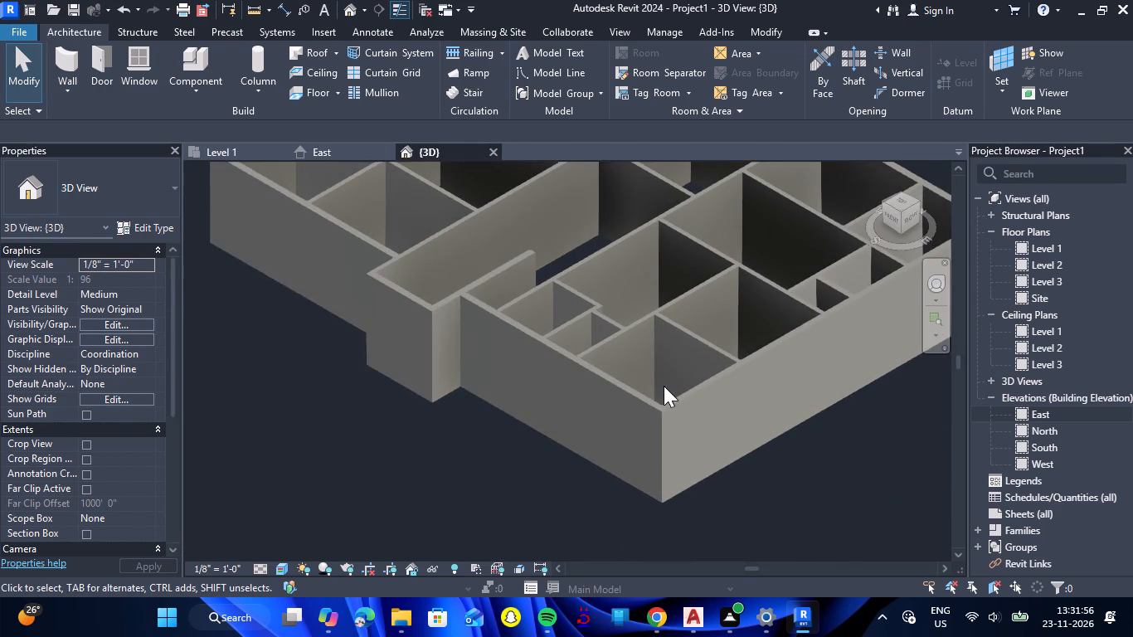
scroll(664, 386, "down", 4)
Start a Level 1 architectural floor and pick boundary lines along the outer wall faces, including the projecting staircase's three sides.
left_click(218, 158)
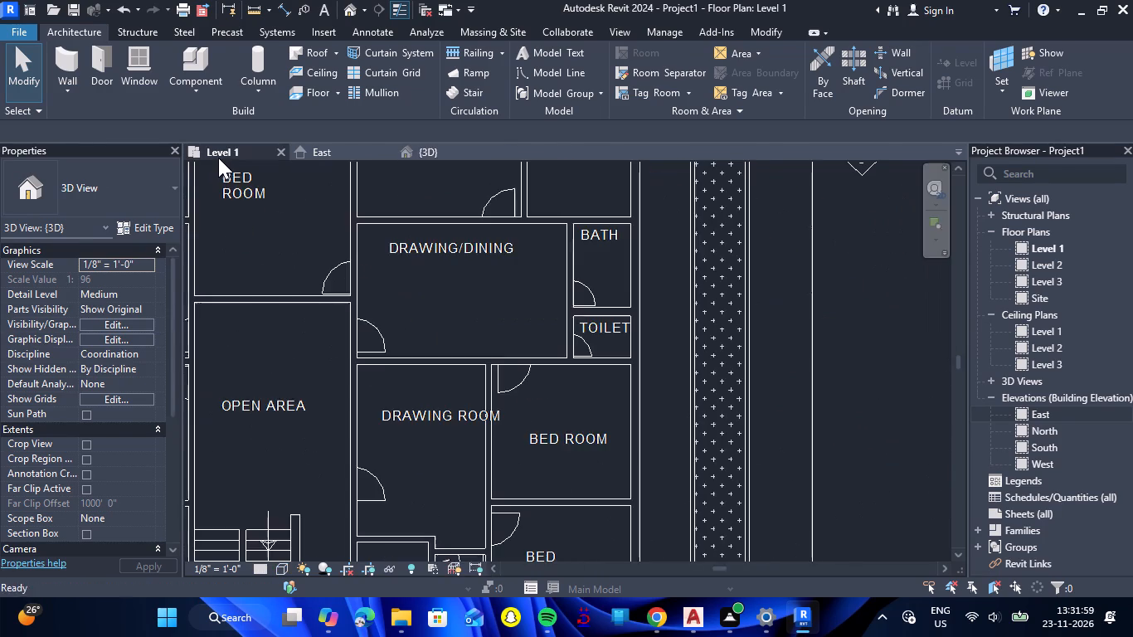
scroll(544, 307, "down", 7)
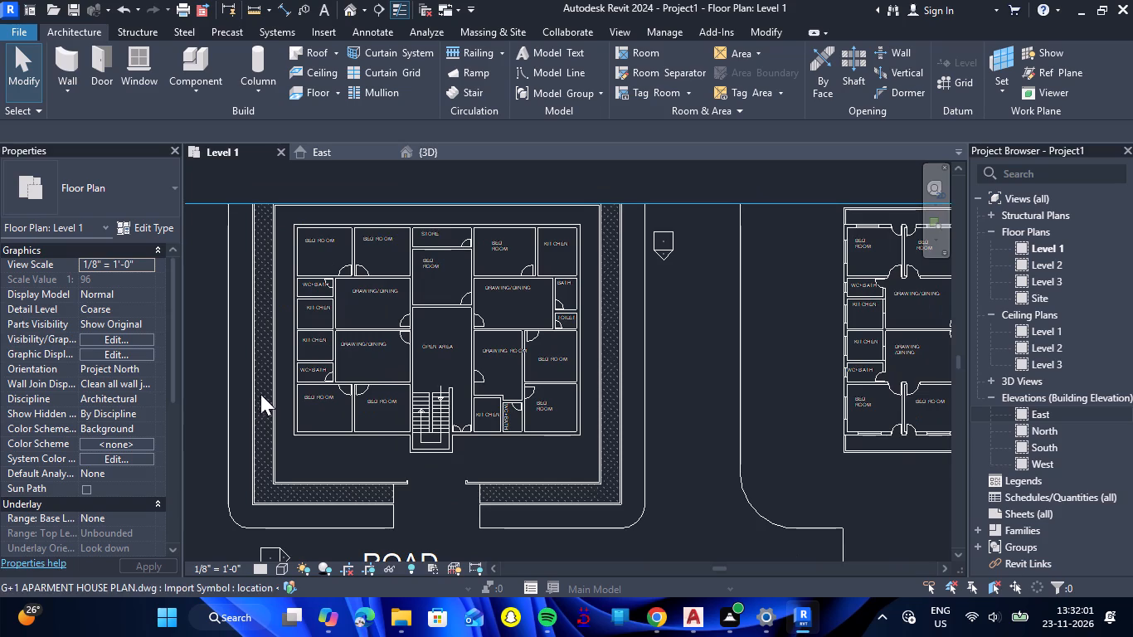
scroll(283, 377, "up", 2)
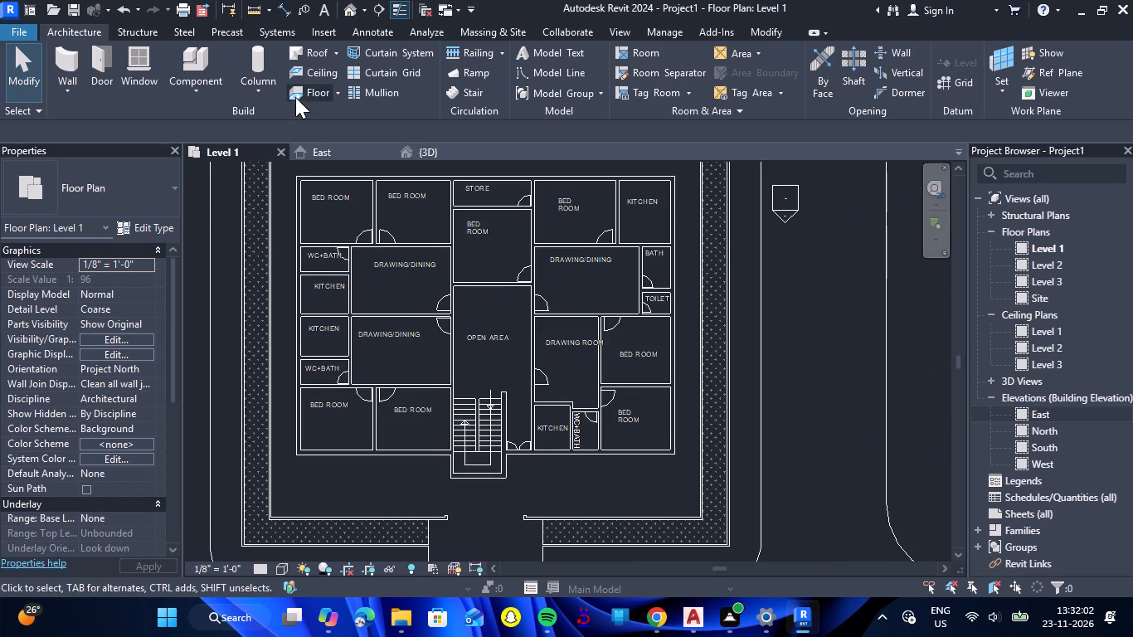
left_click(303, 94)
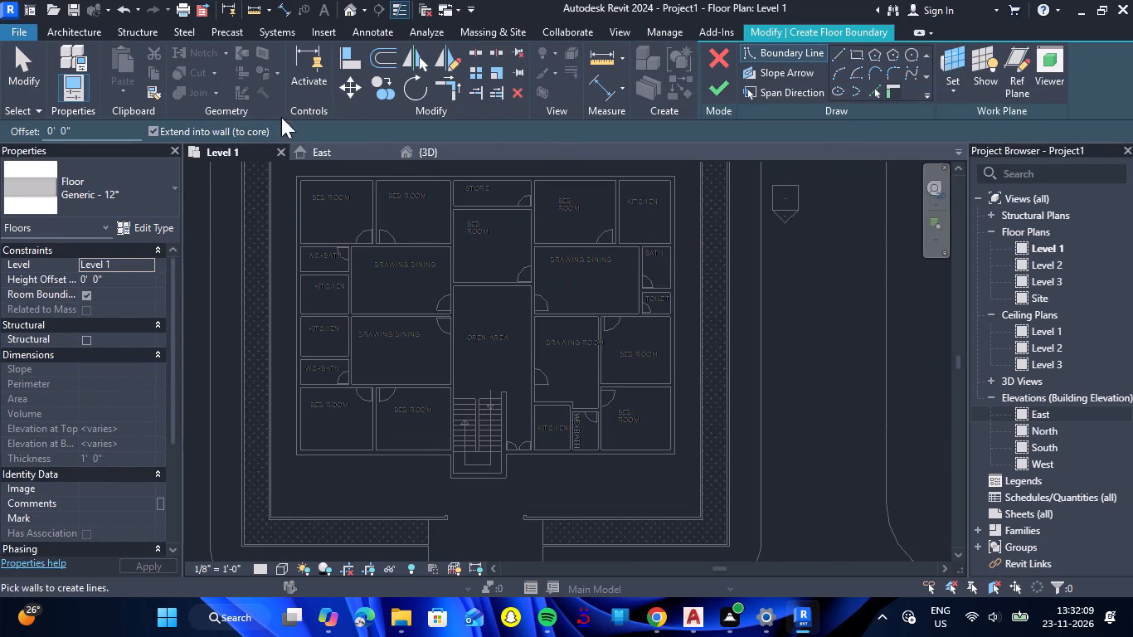
left_click(880, 95)
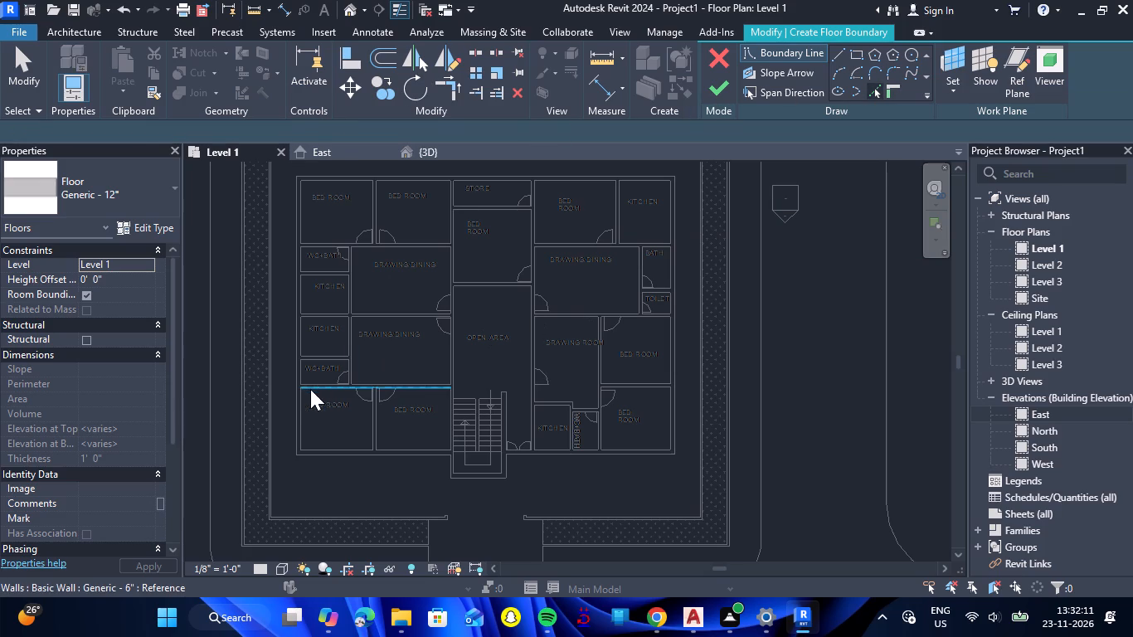
left_click(296, 393)
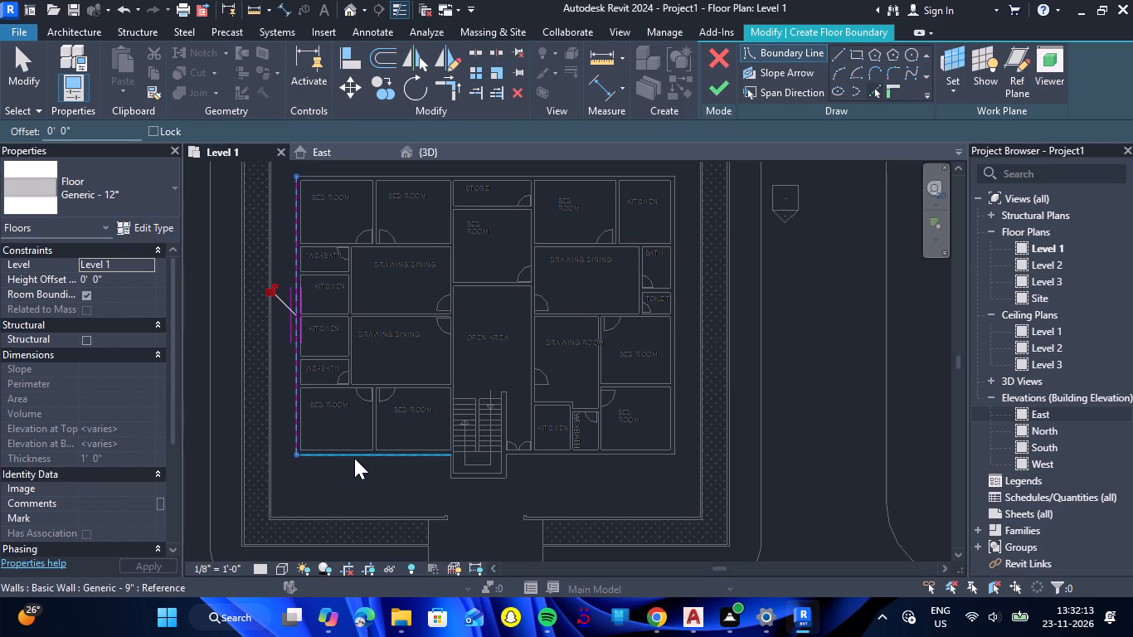
left_click(354, 458)
left_click(473, 482)
left_click(553, 460)
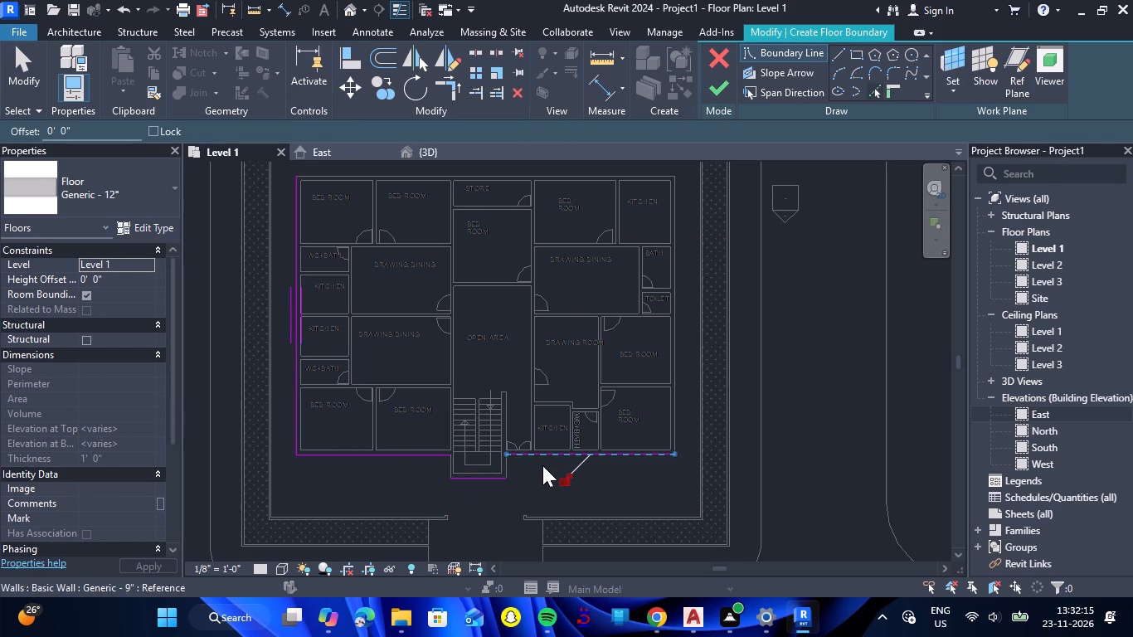
left_click(508, 469)
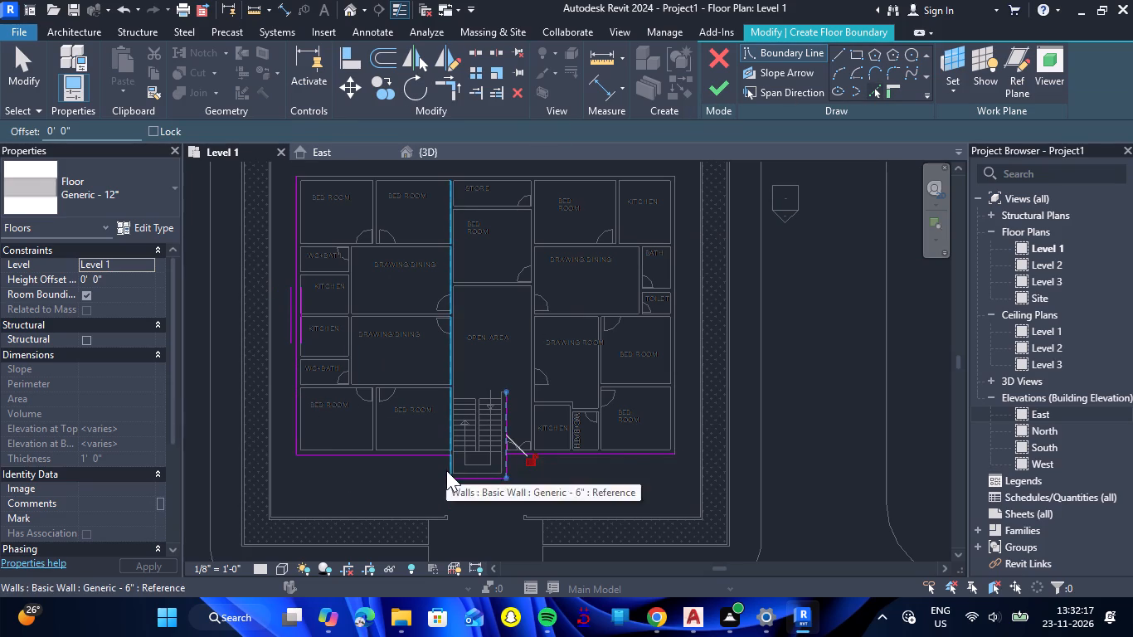
left_click(446, 470)
left_click(678, 427)
scroll(685, 423, "down", 2)
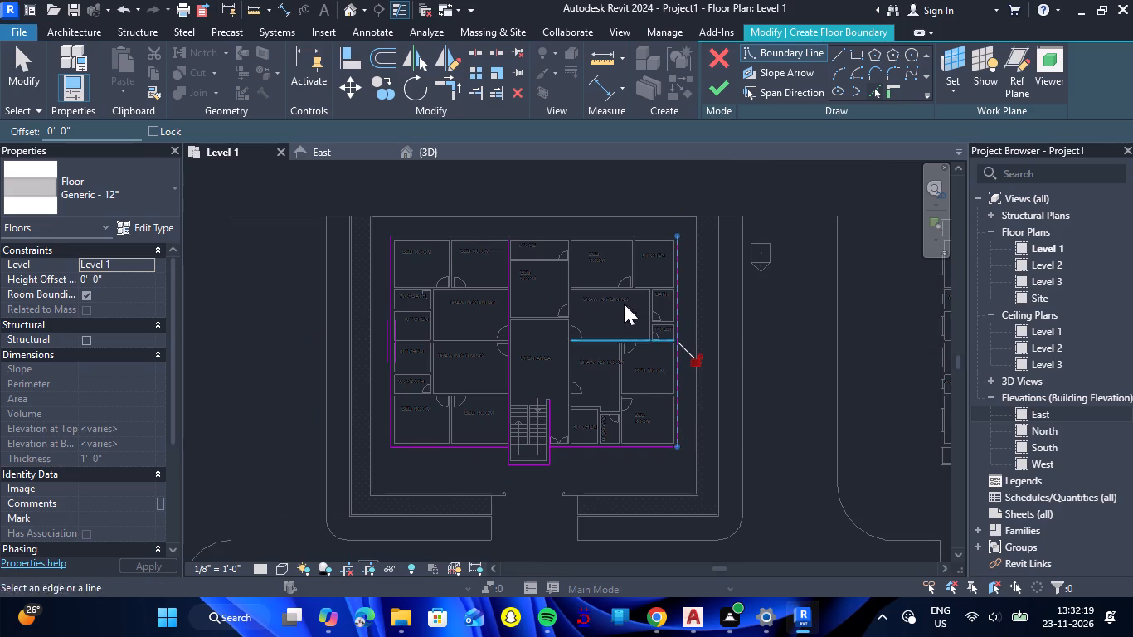
scroll(544, 225, "up", 2)
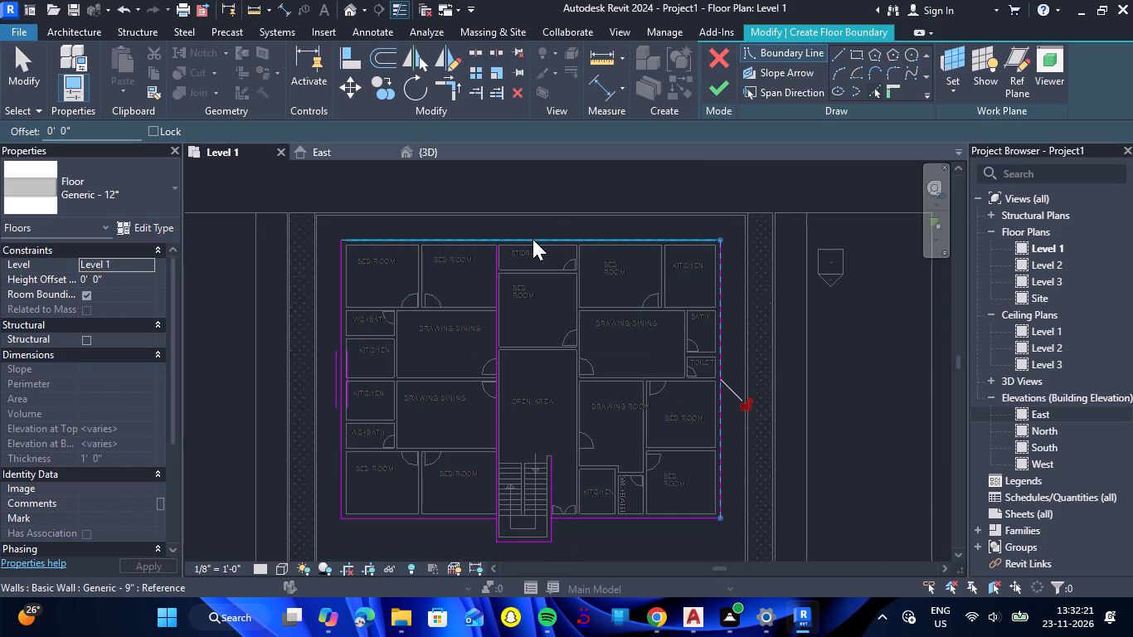
left_click(532, 239)
scroll(498, 230, "down", 2)
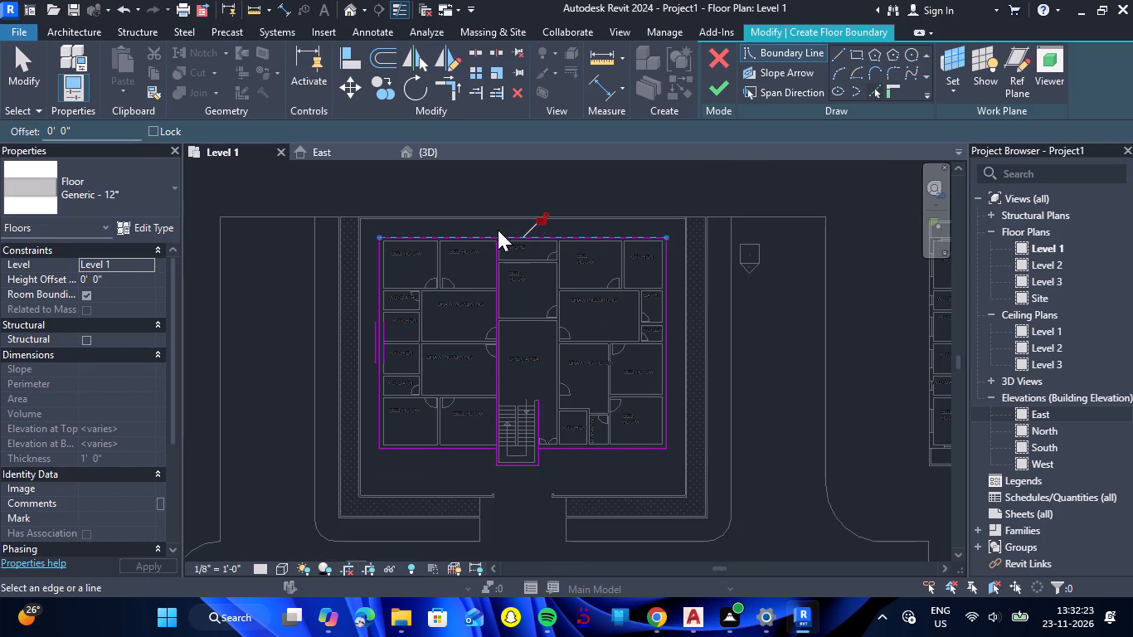
Trim the floor boundary lines into corners where the staircase projection meets the bottom outer wall on both sides.
left_click(445, 89)
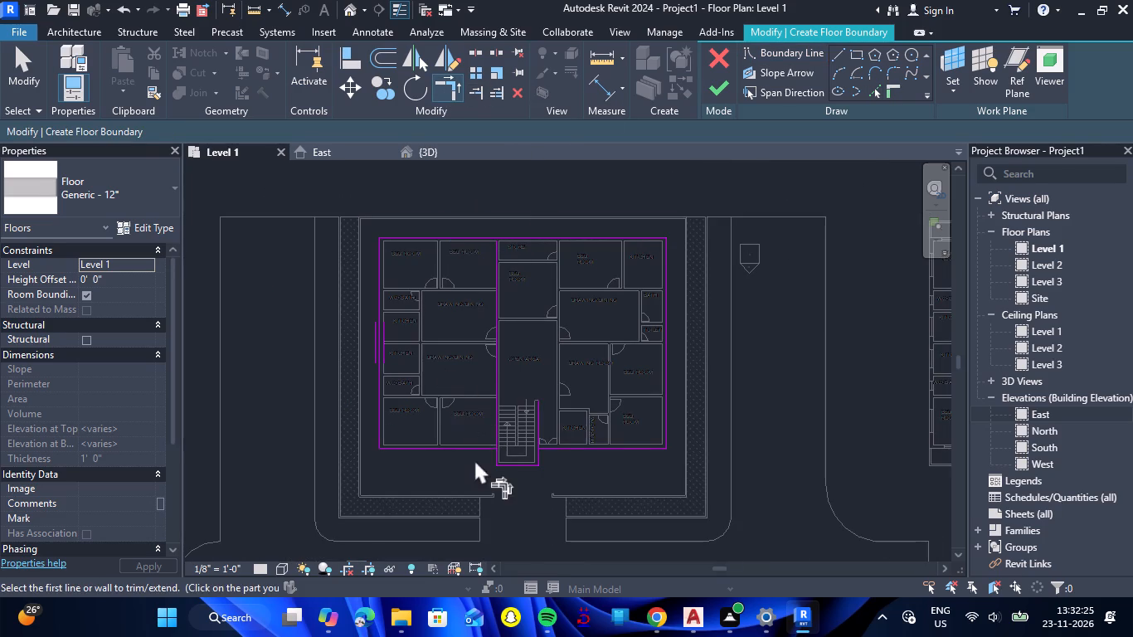
scroll(474, 460, "up", 4)
left_click(486, 435)
left_click(509, 451)
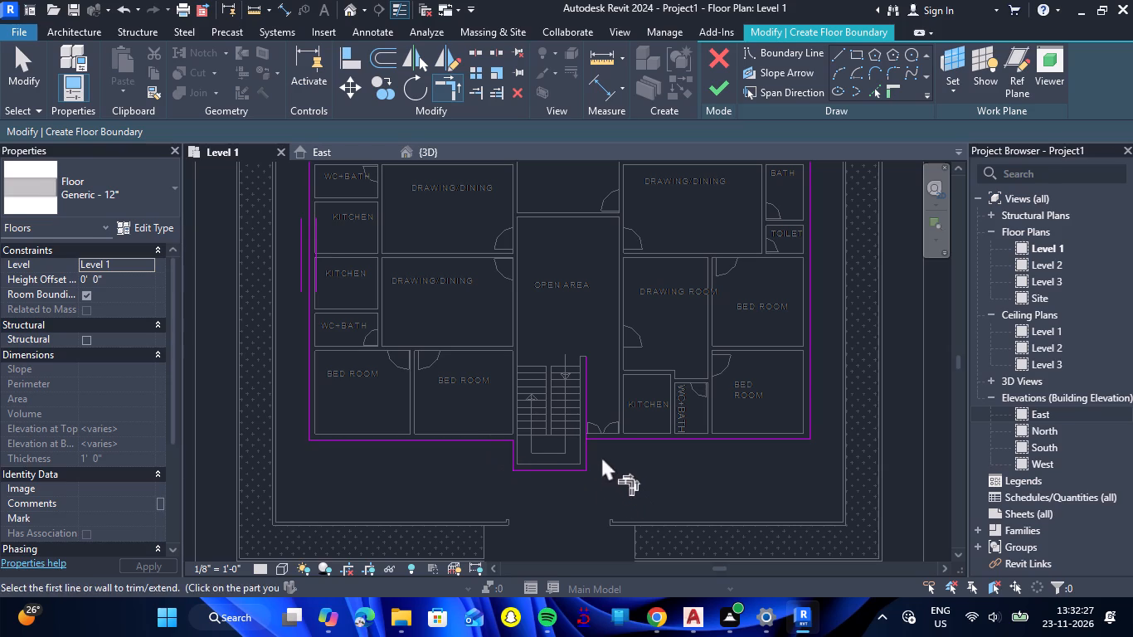
left_click(586, 446)
left_click(606, 441)
scroll(610, 445, "down", 1)
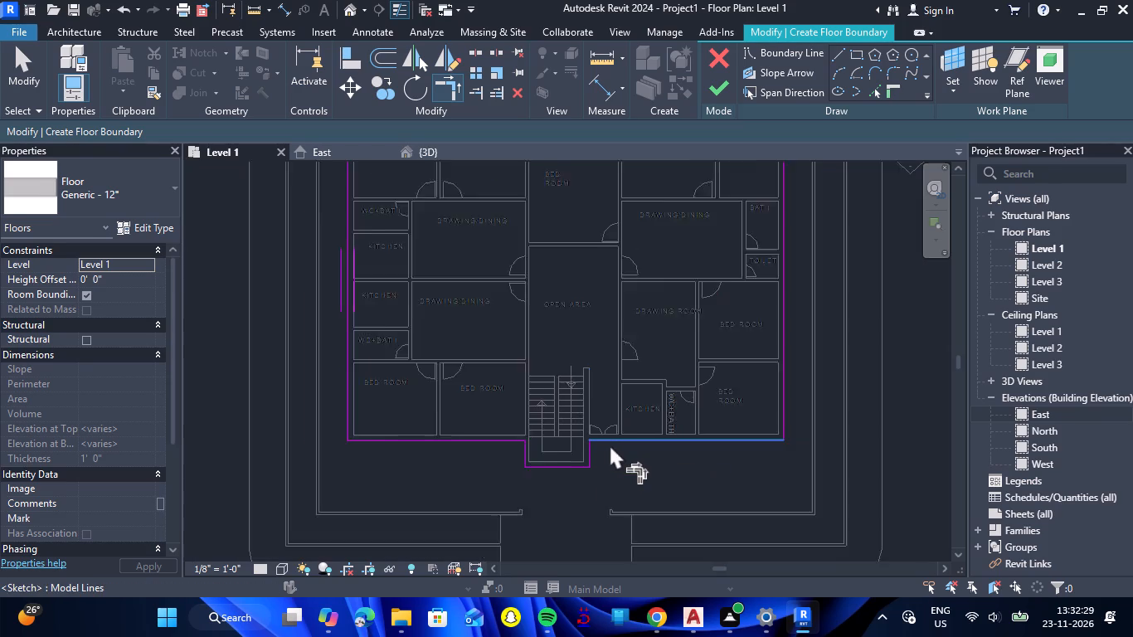
scroll(610, 445, "down", 1)
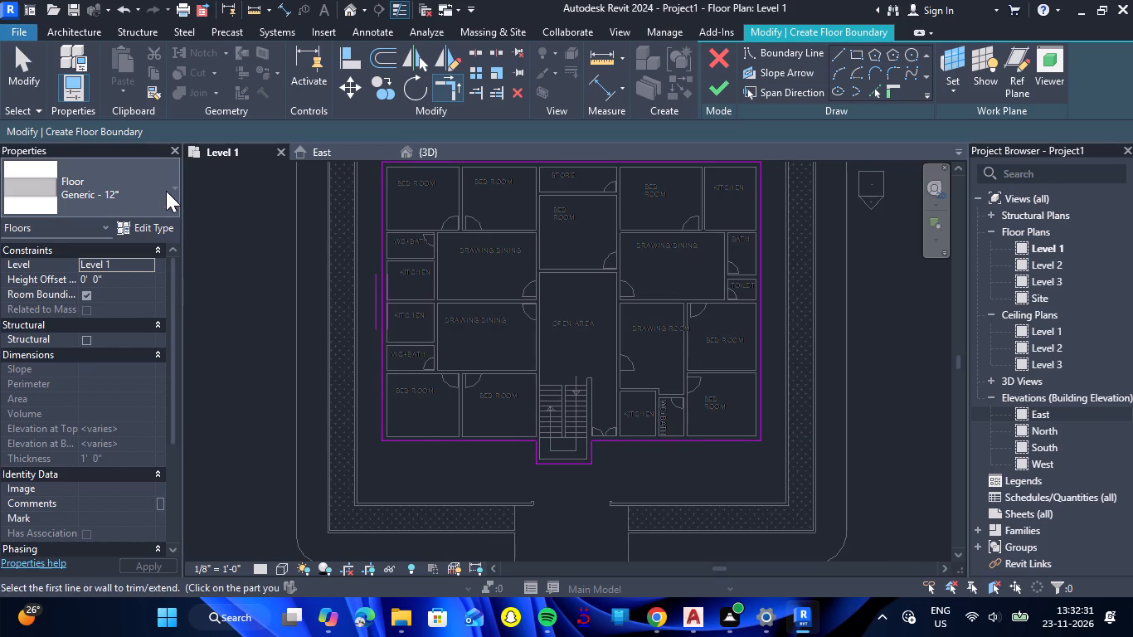
Duplicate the Generic - 12" floor type under the name Generic - 6".
left_click(172, 190)
scroll(105, 319, "up", 3)
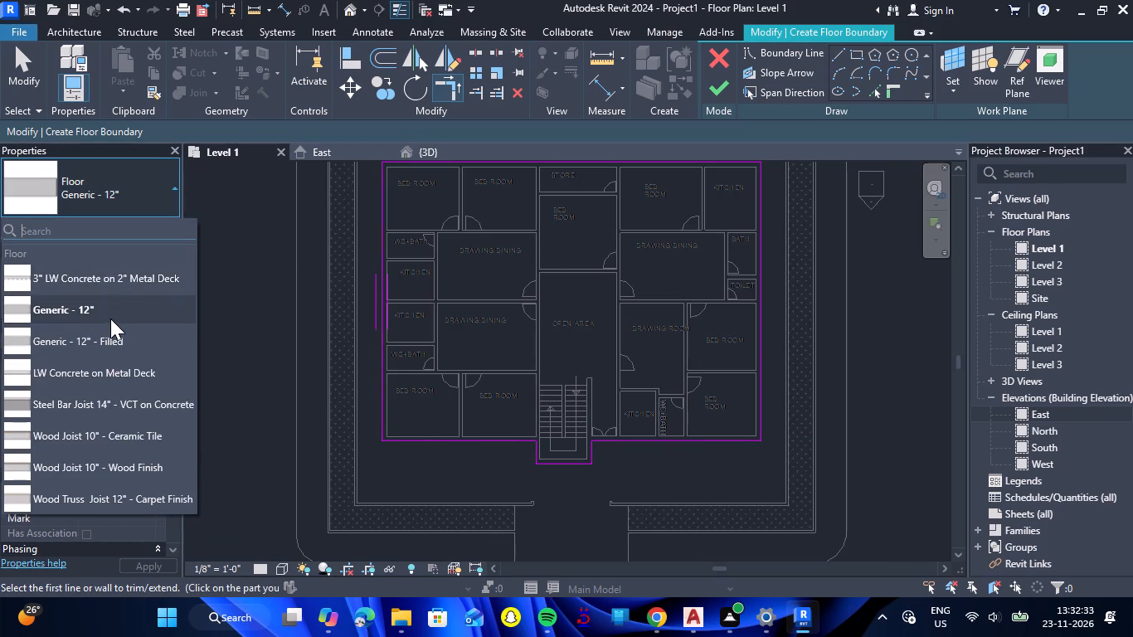
left_click(177, 192)
left_click(145, 230)
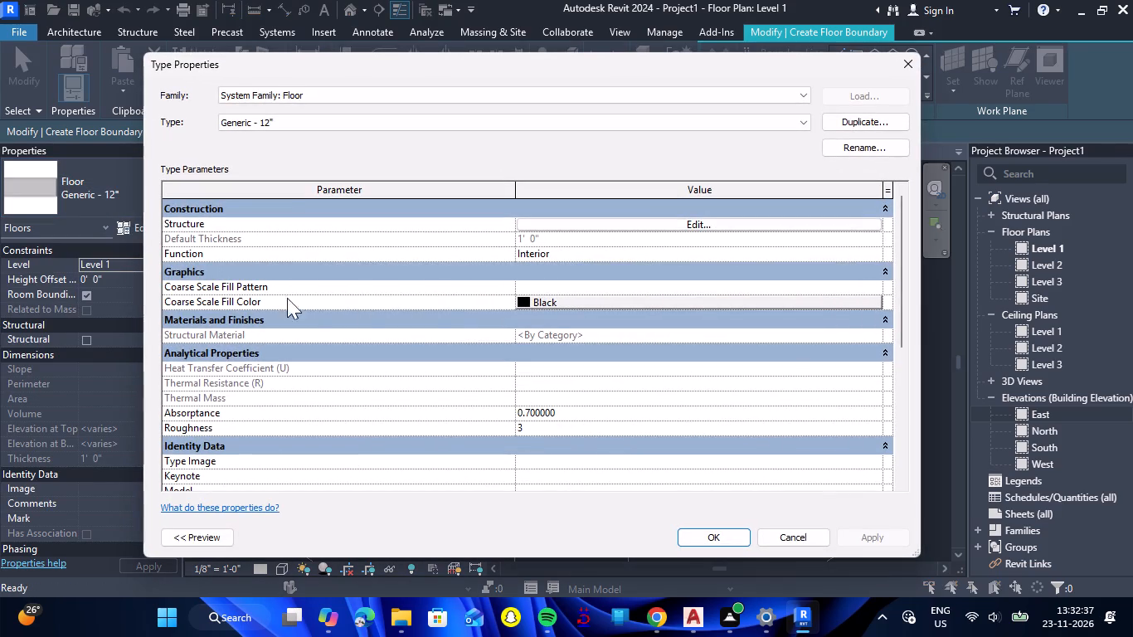
left_click(858, 119)
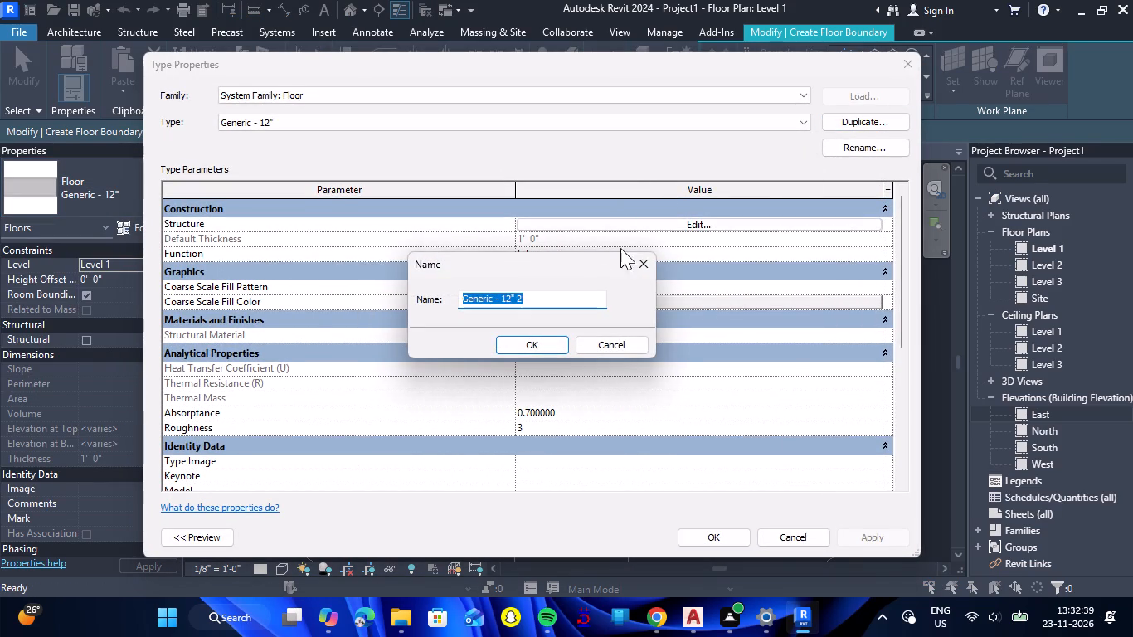
left_click(539, 301)
key("BackSpace")
key("BackSpace")
key("BackSpace")
key("BackSpace")
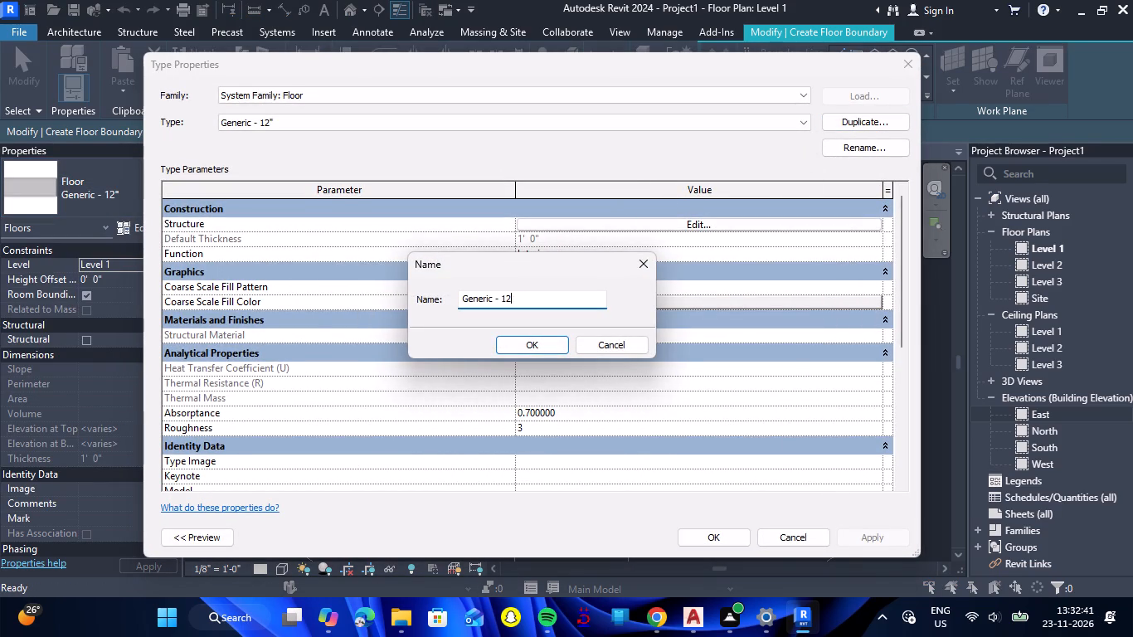
key("BackSpace")
key("6")
key("shift+quotedbl")
key("Return")
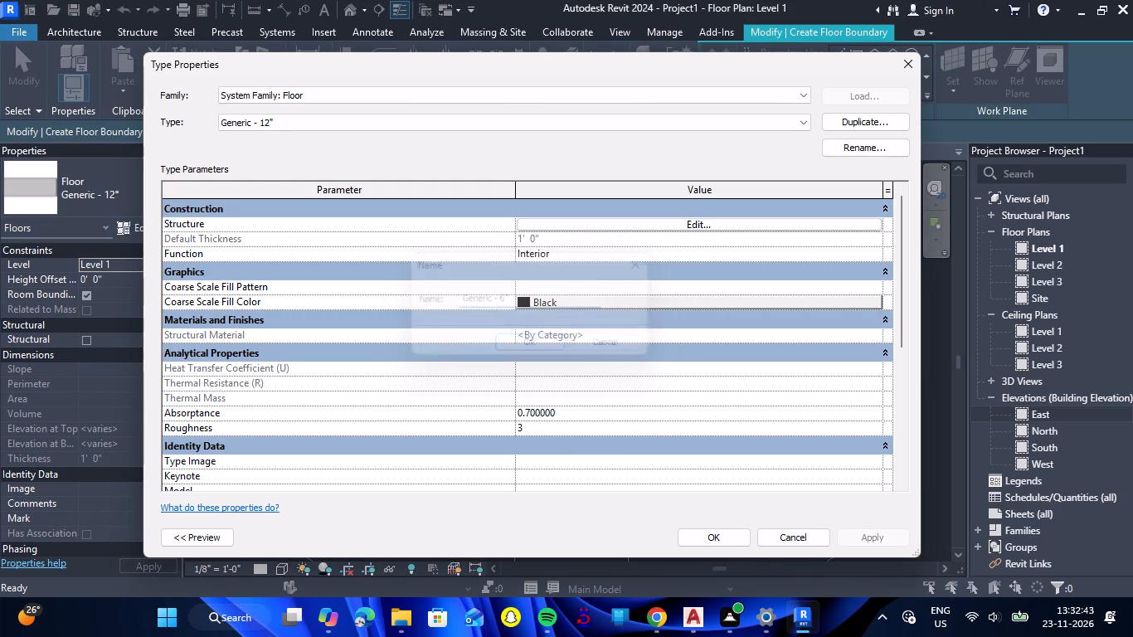
Set the structure layer thickness of the Generic - 6" floor type to 6" and apply the type to the floor.
left_click(721, 223)
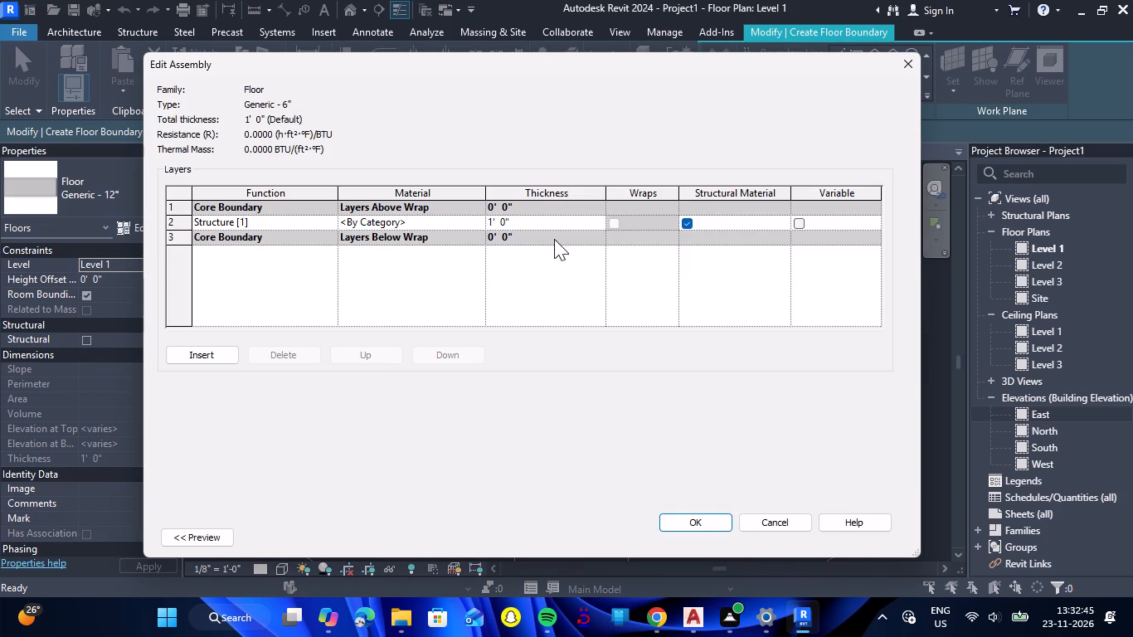
left_click(544, 216)
type("6\"")
key("Return")
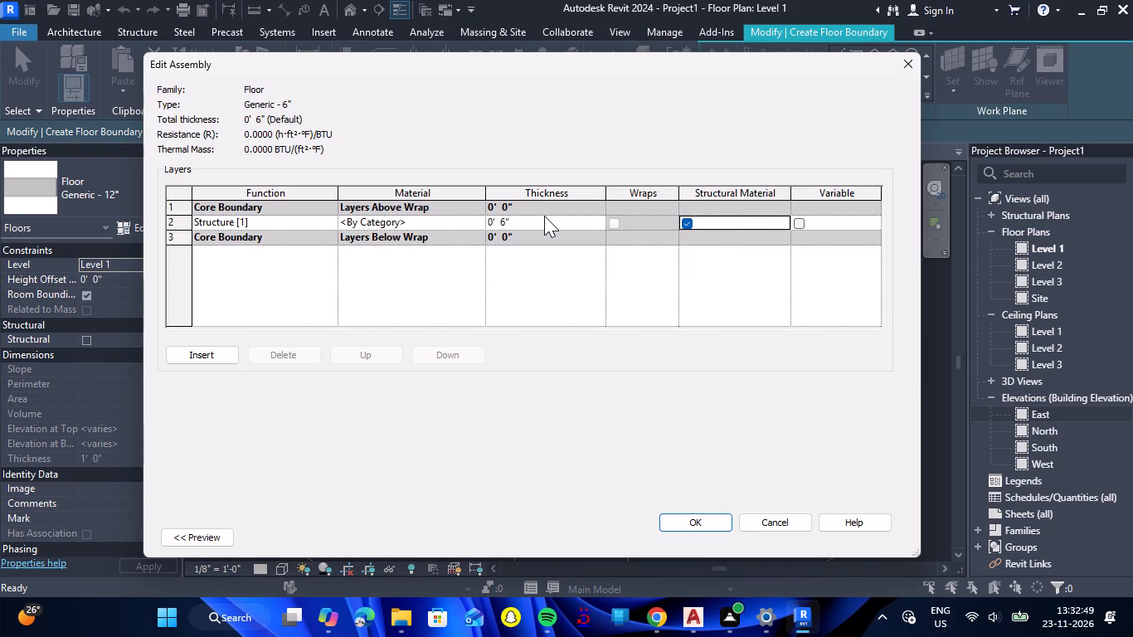
left_click(708, 523)
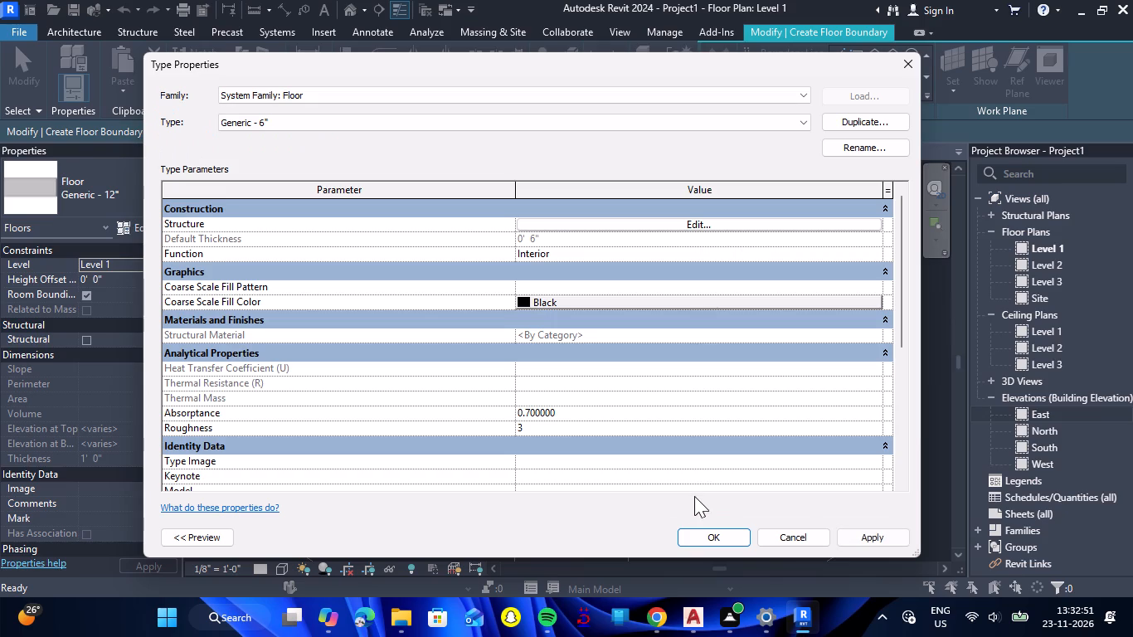
left_click(716, 547)
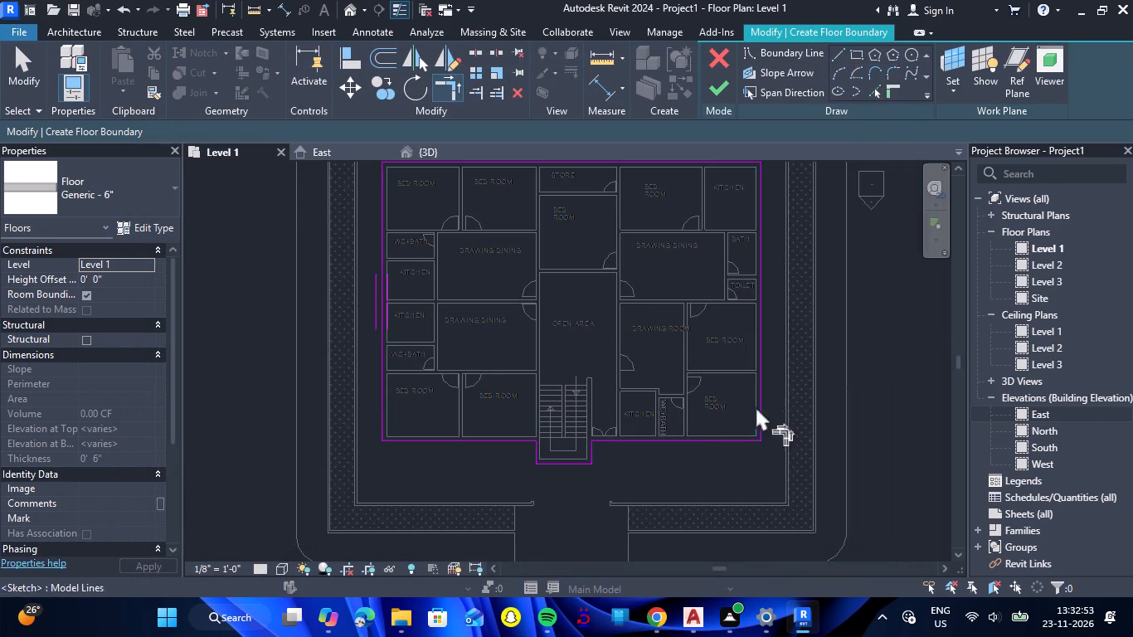
Finish the Level 1 floor boundary sketch to create the slab, and clear the selection.
left_click(712, 96)
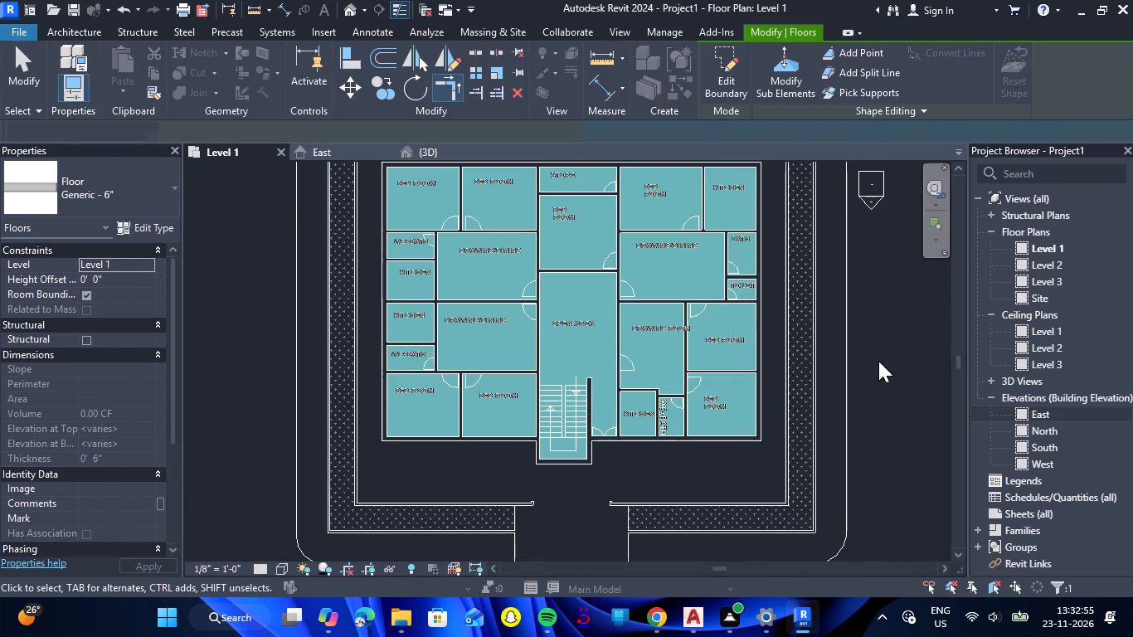
left_click(892, 367)
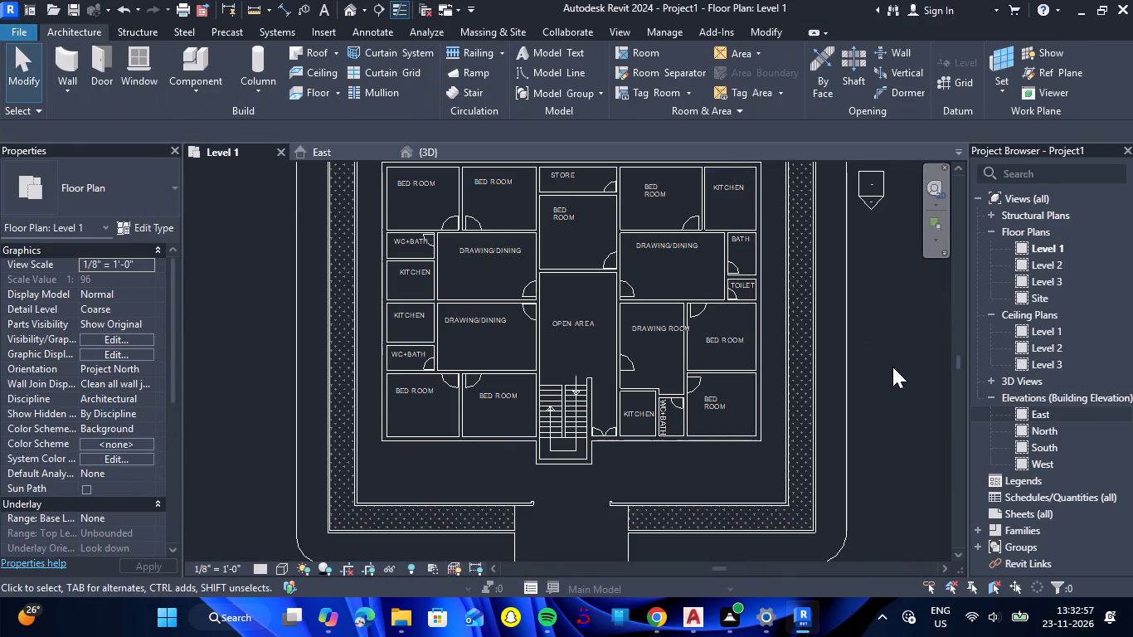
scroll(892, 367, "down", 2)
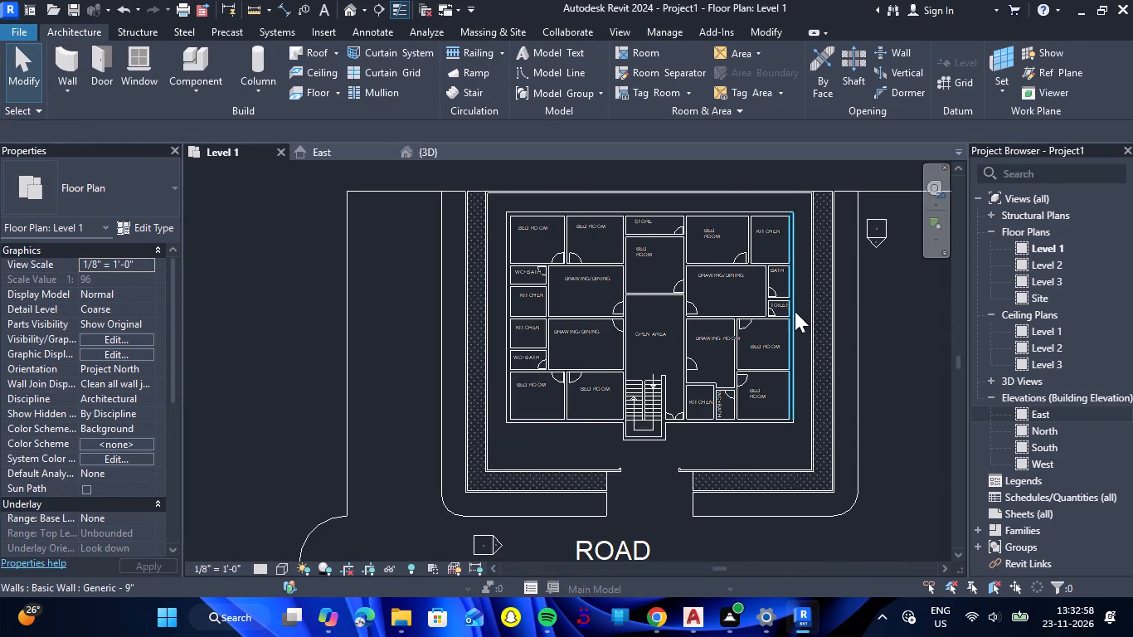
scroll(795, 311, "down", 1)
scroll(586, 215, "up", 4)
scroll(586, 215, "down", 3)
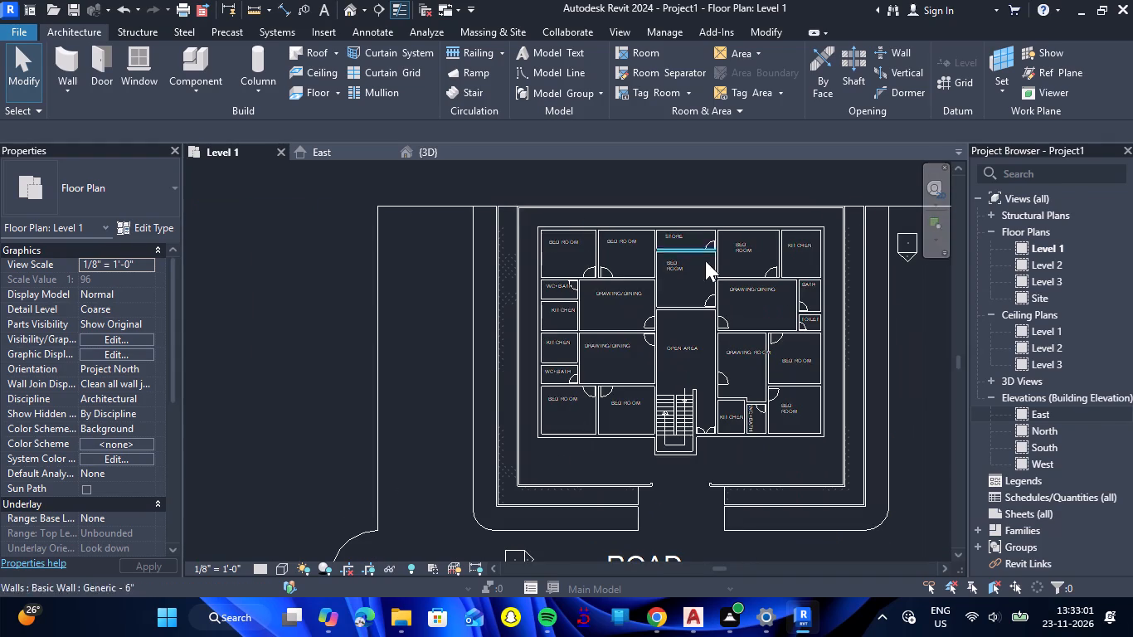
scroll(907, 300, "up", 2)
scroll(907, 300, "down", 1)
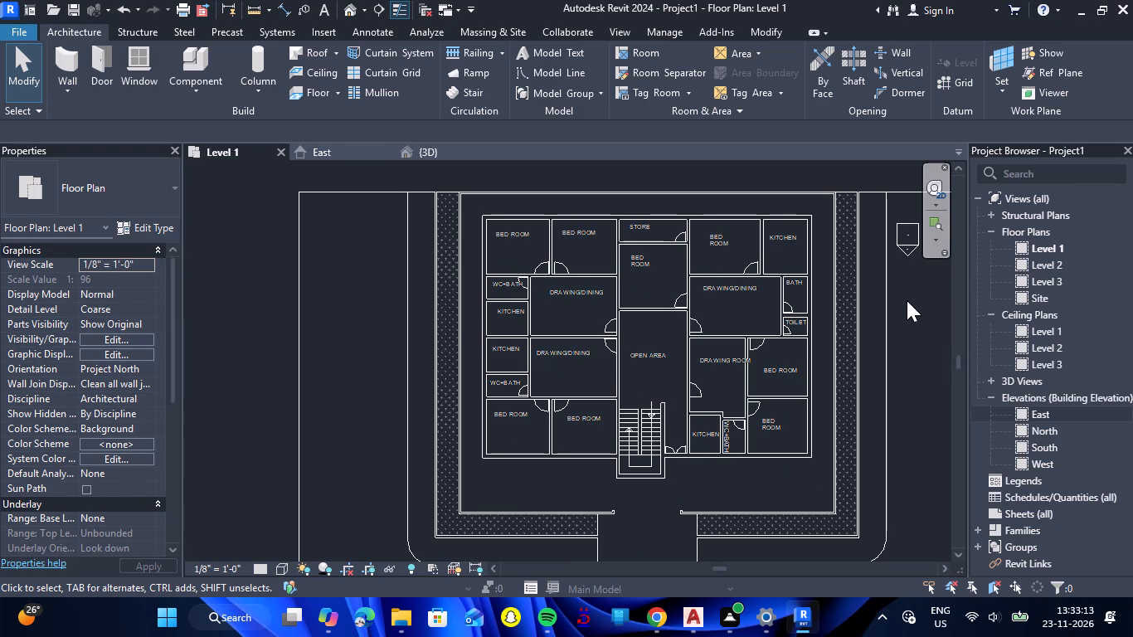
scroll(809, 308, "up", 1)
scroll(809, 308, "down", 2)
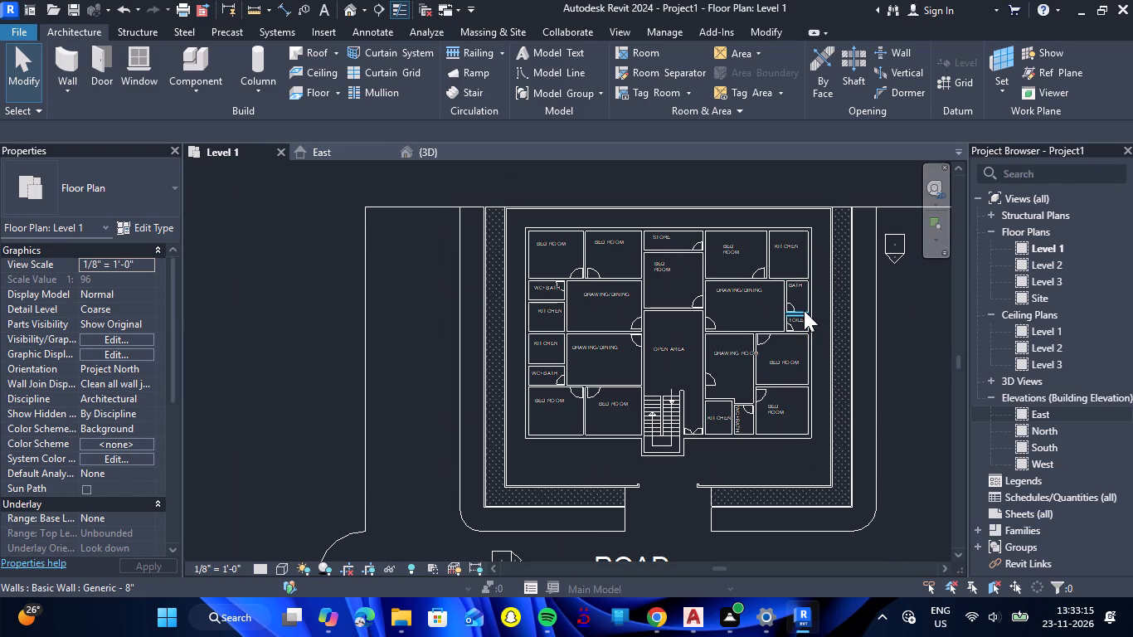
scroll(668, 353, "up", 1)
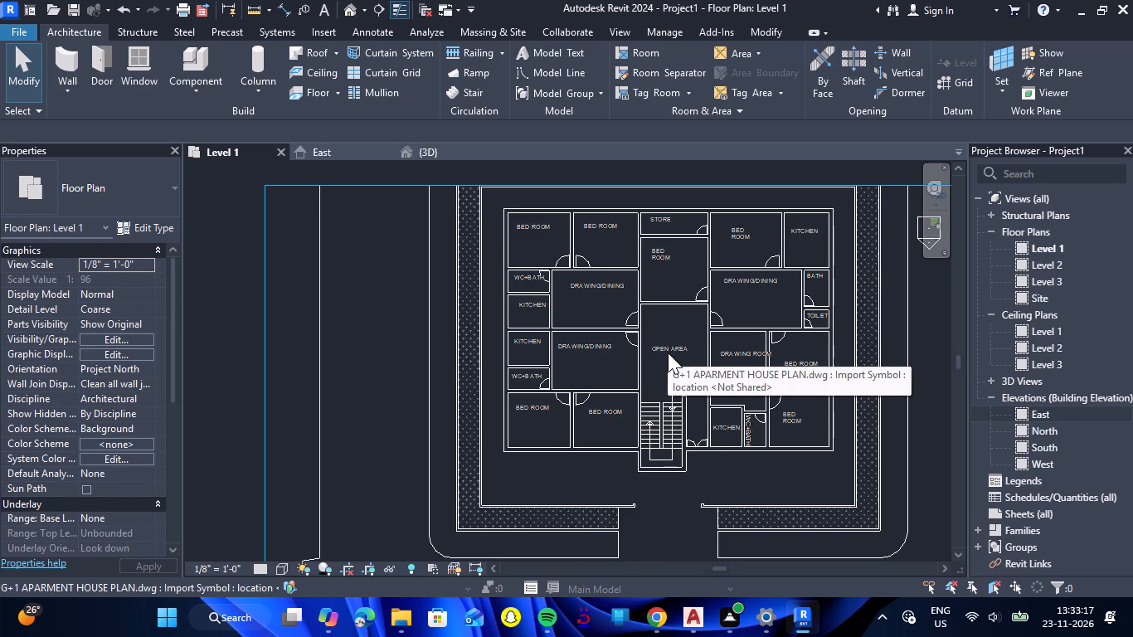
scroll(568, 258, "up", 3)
Start placing a door and load the Aluprof MB-86ST-AD07 single panel door family from the India library's Doors > Residential folder.
left_click(102, 70)
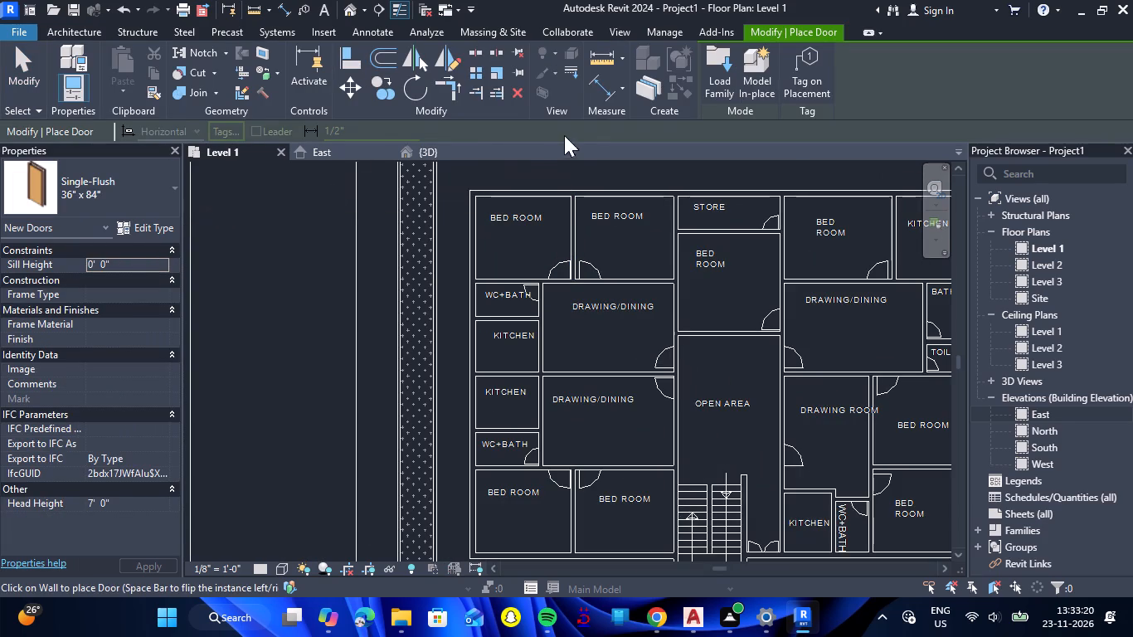
left_click(729, 81)
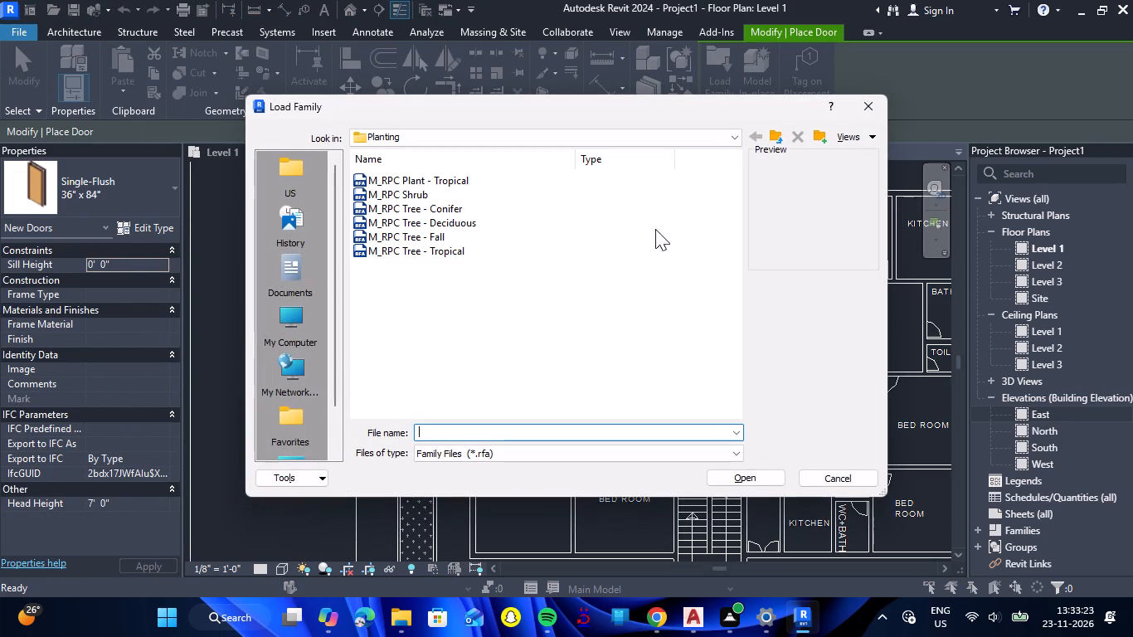
left_click(771, 134)
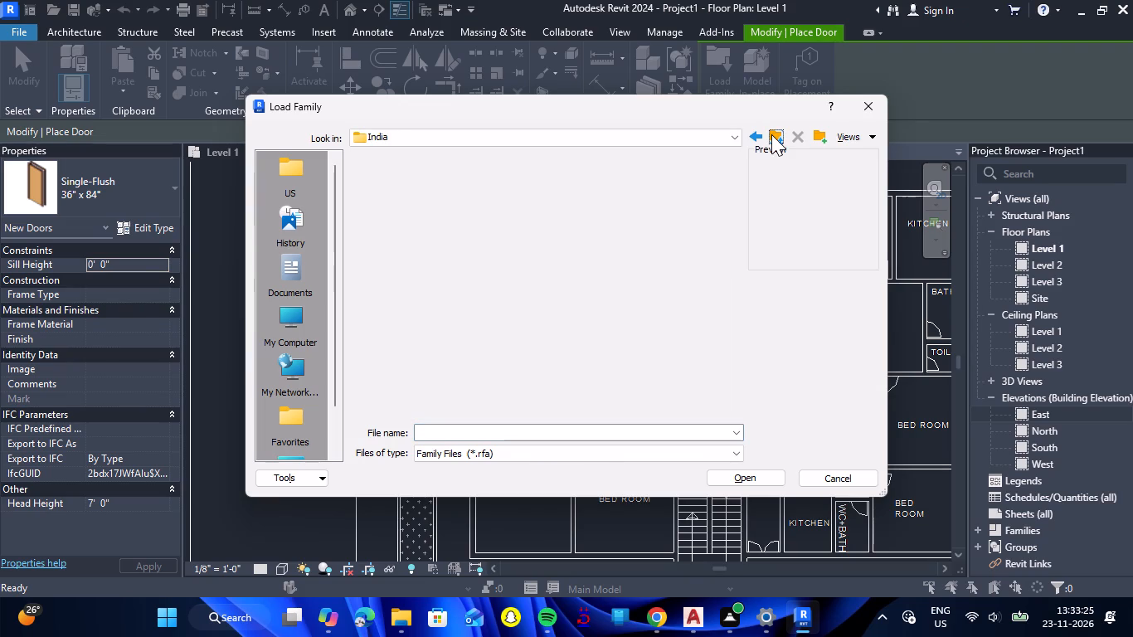
left_click(389, 312)
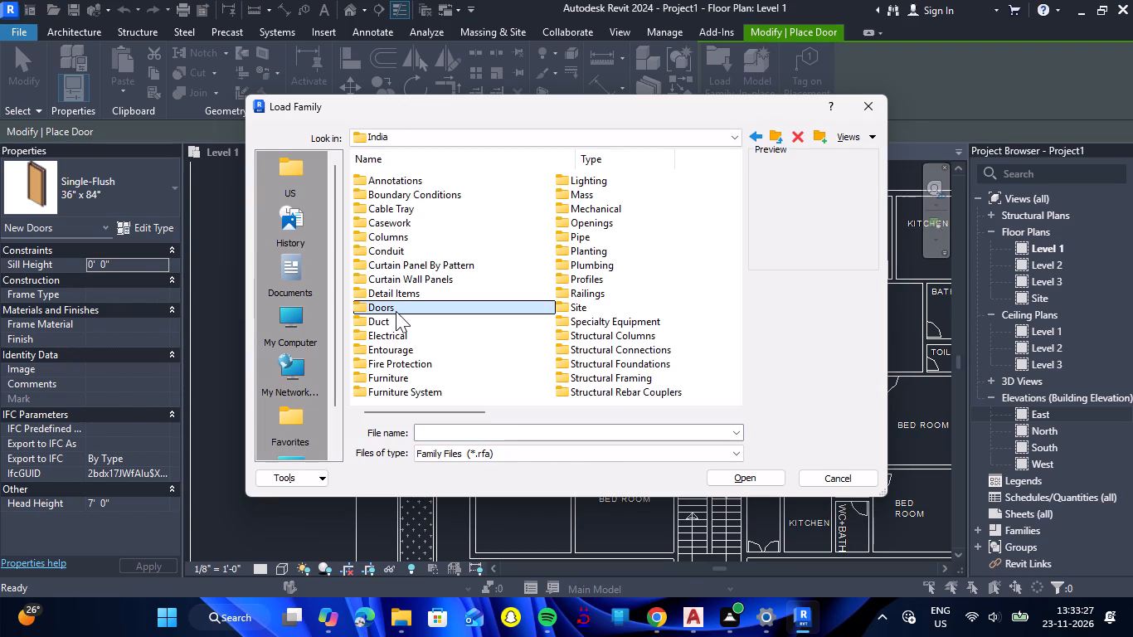
double_click(396, 311)
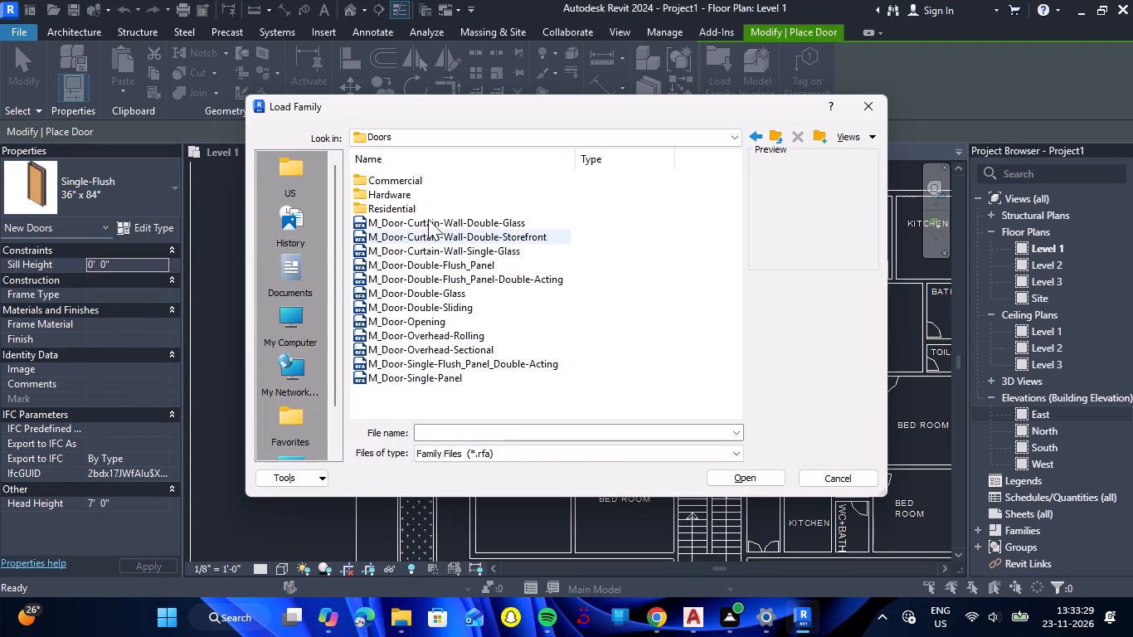
double_click(420, 207)
double_click(437, 183)
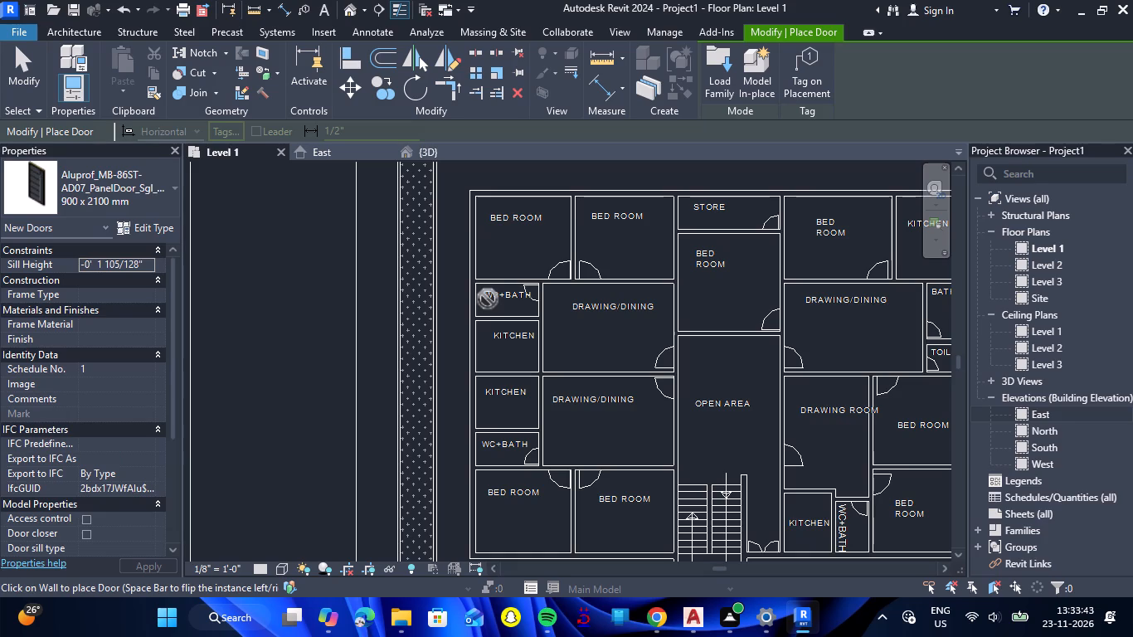
Duplicate the 900 x 2100 mm panel door type as 3' and set its width to 3' and height to 6'.
left_click(154, 222)
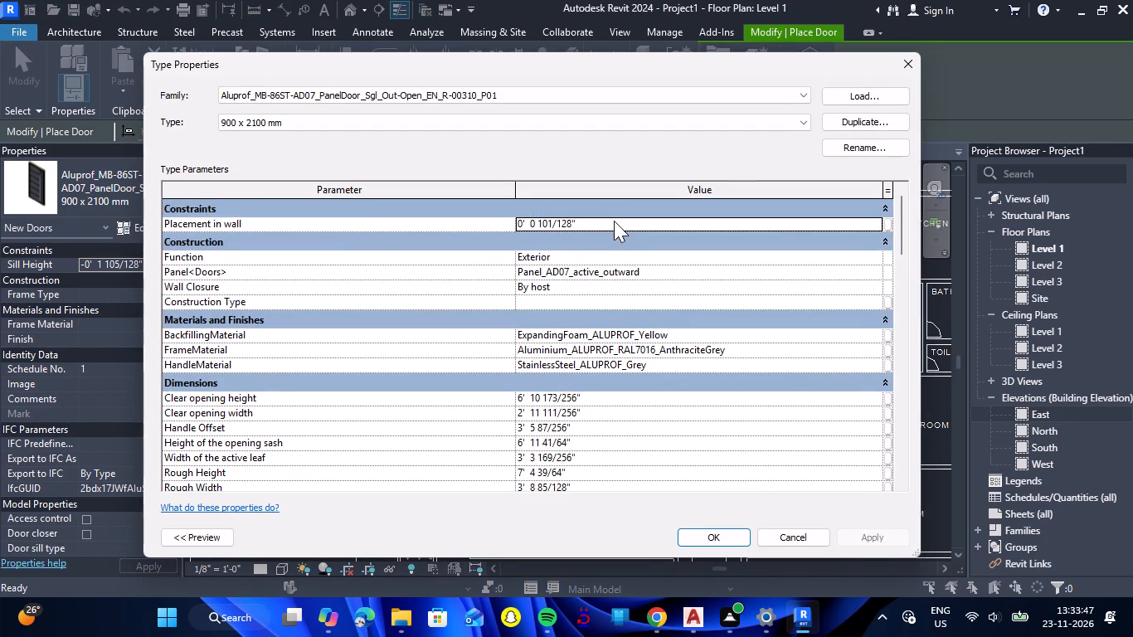
left_click(882, 121)
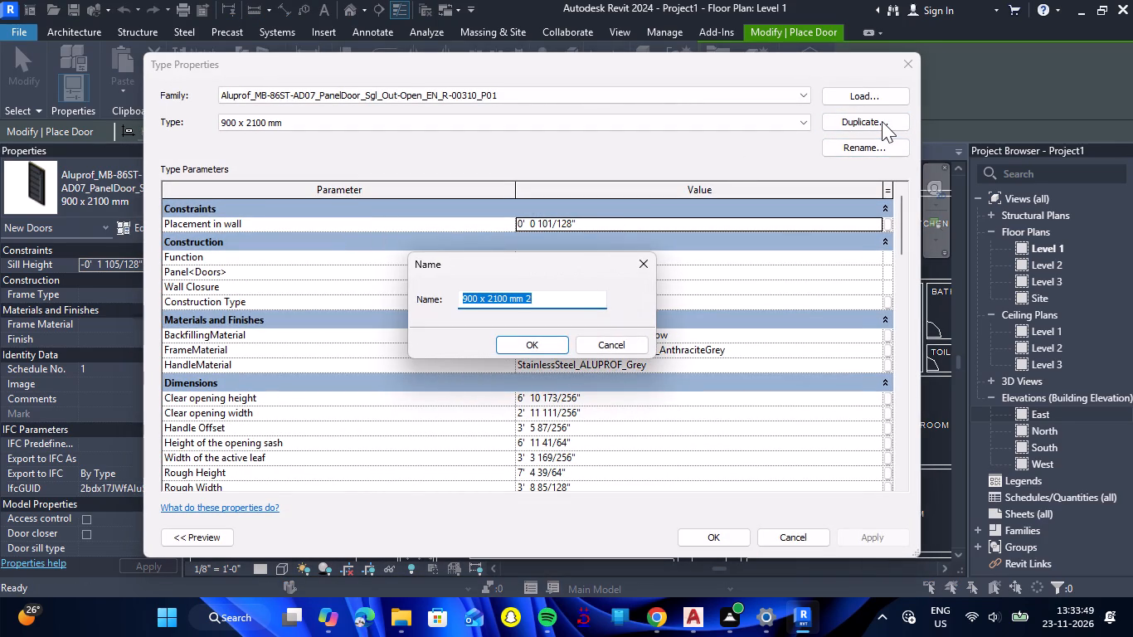
type("3'")
key("Return")
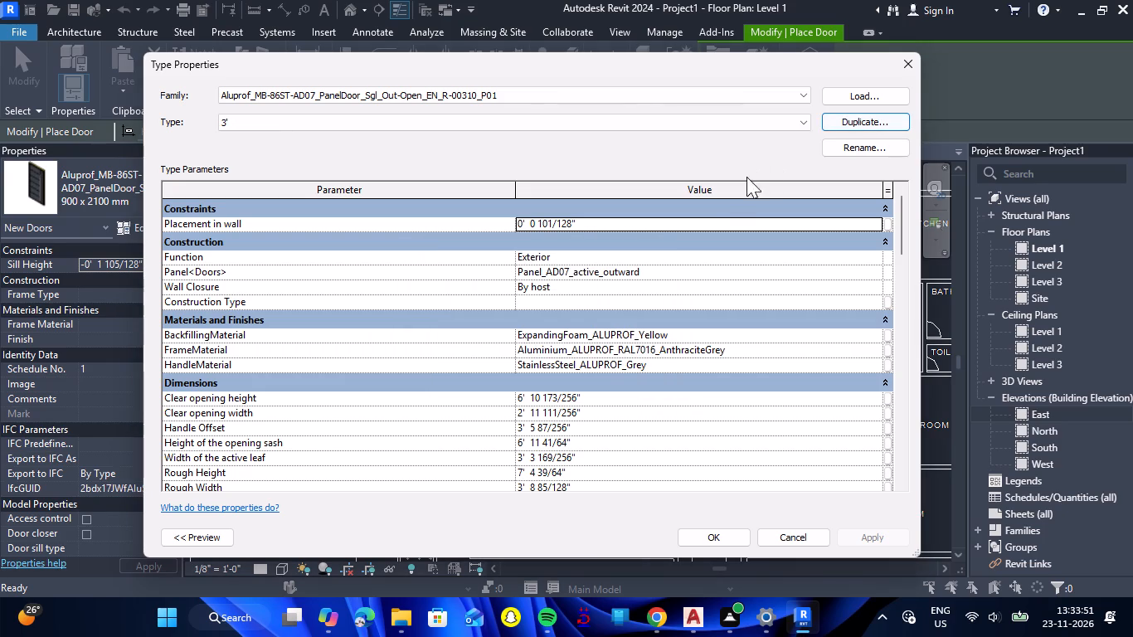
scroll(641, 265, "down", 2)
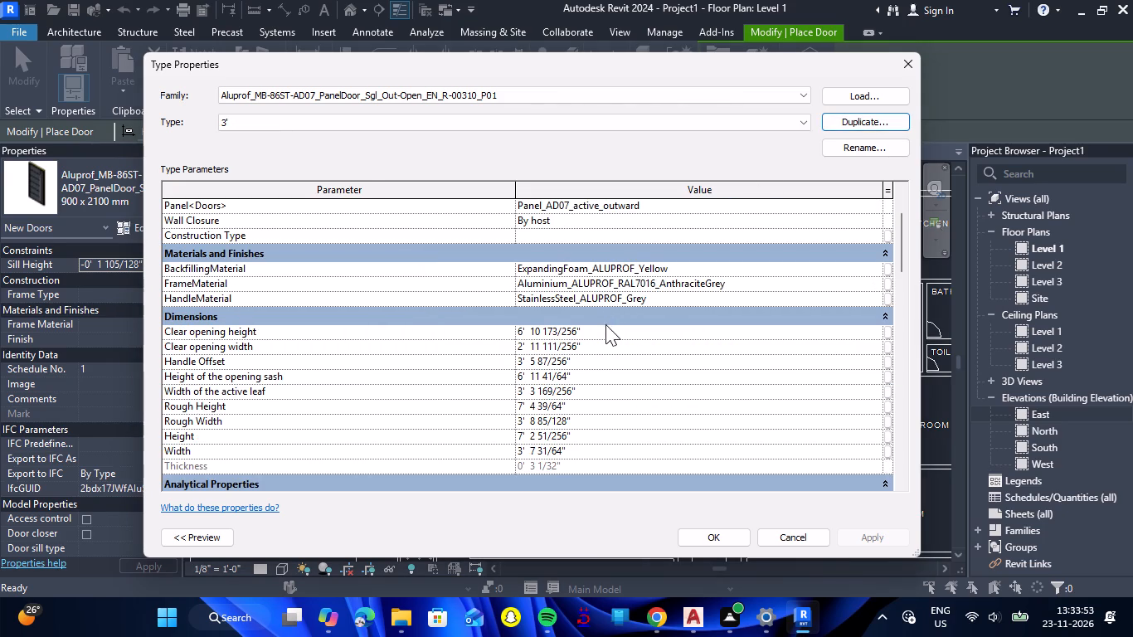
left_click(577, 445)
type("3'")
key("Return")
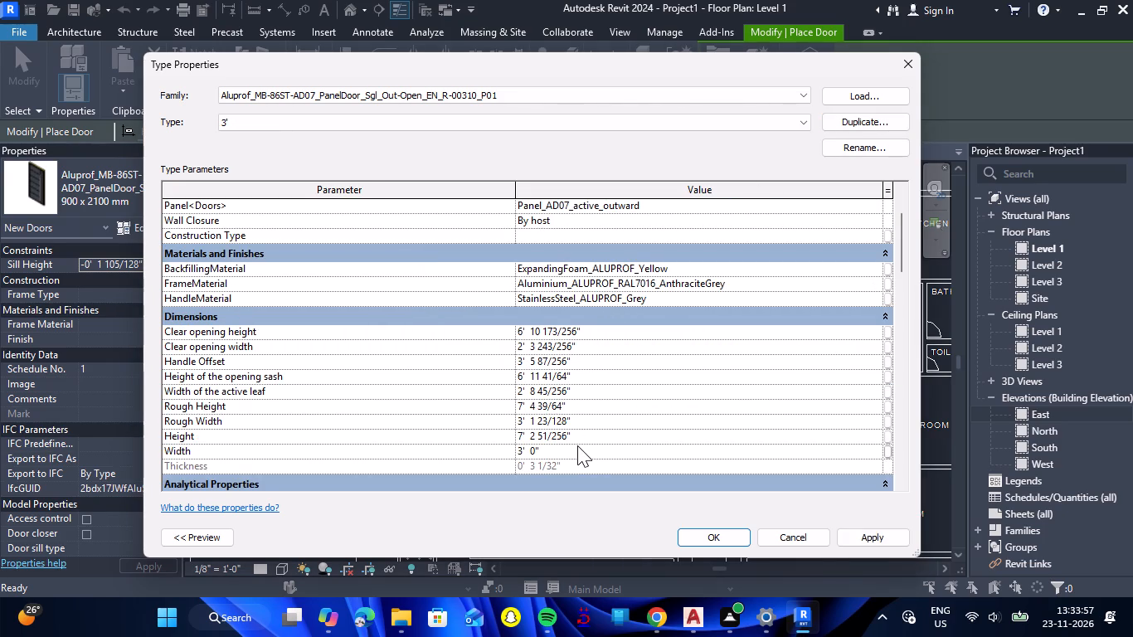
left_click(586, 440)
type("6'")
key("Return")
left_click(700, 544)
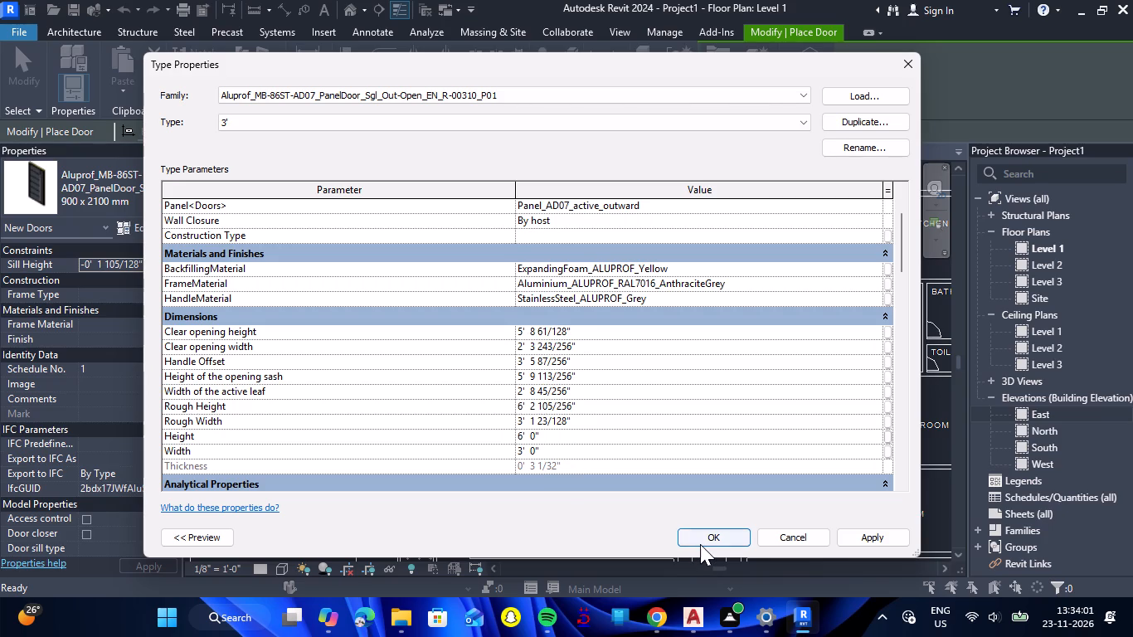
Place 3' panel doors at the plan's door arcs between the two upper-left bedrooms and the drawing/dining room below.
scroll(558, 277, "up", 2)
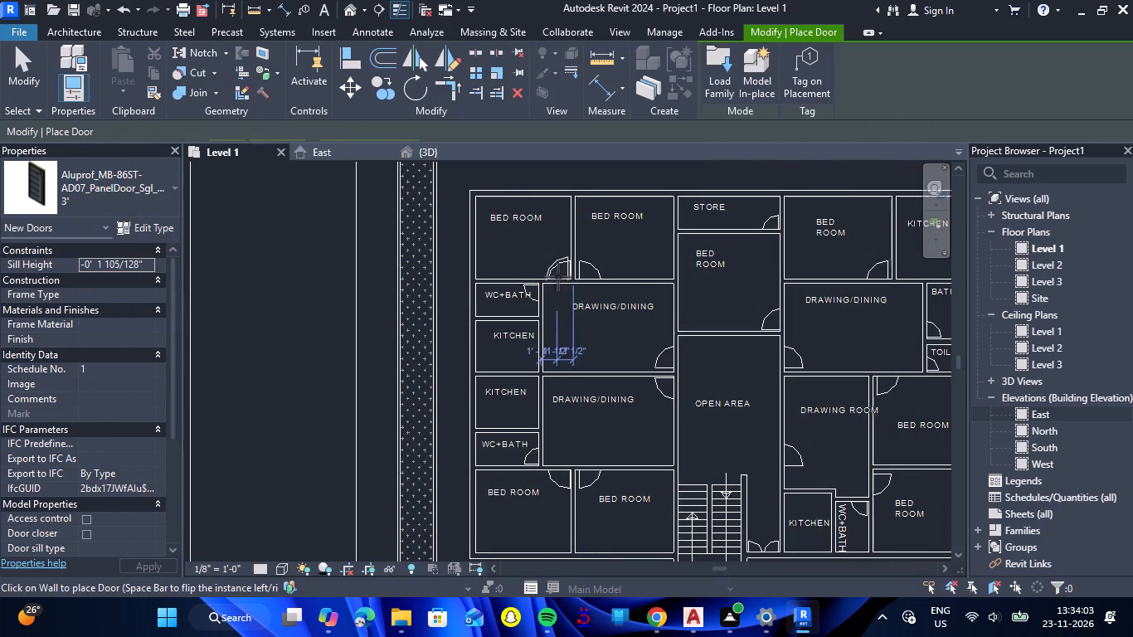
scroll(558, 277, "up", 7)
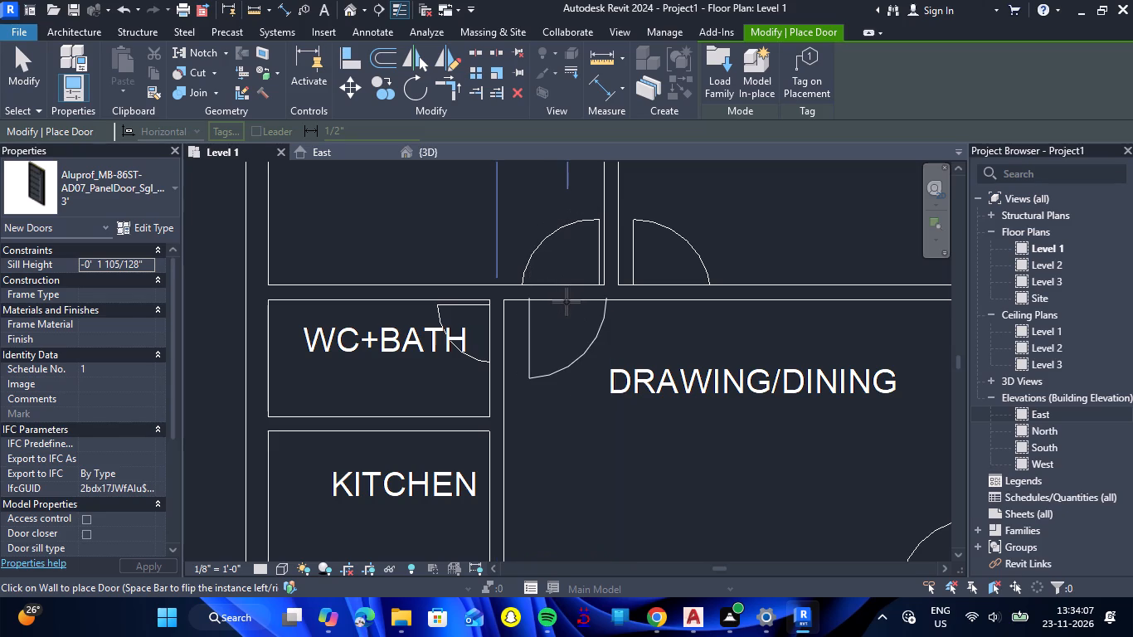
left_click(561, 304)
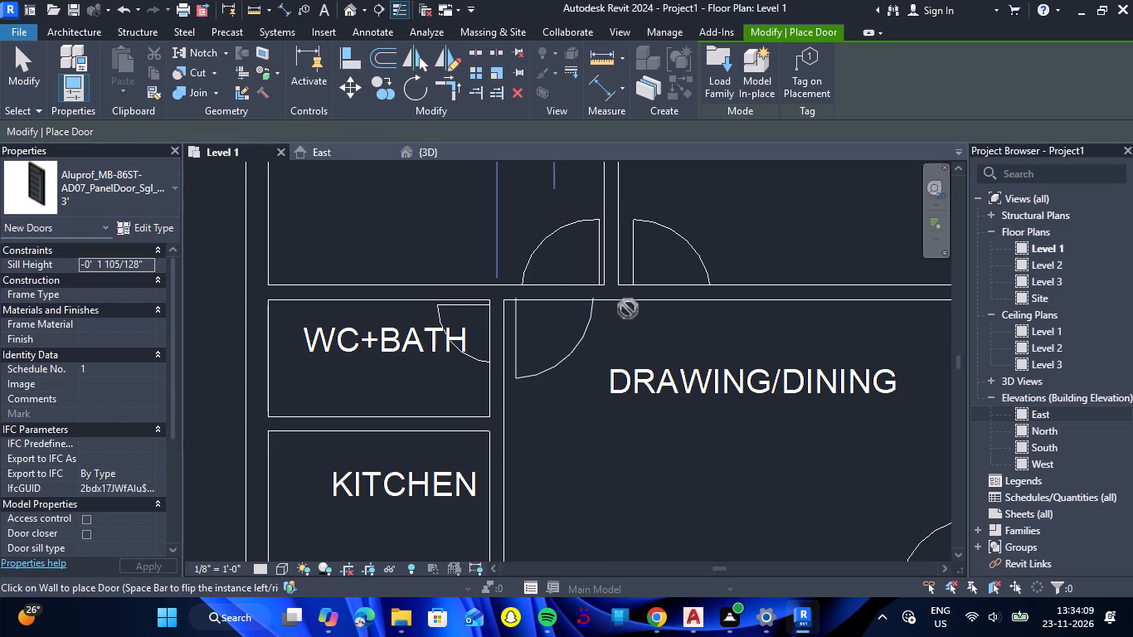
left_click(672, 300)
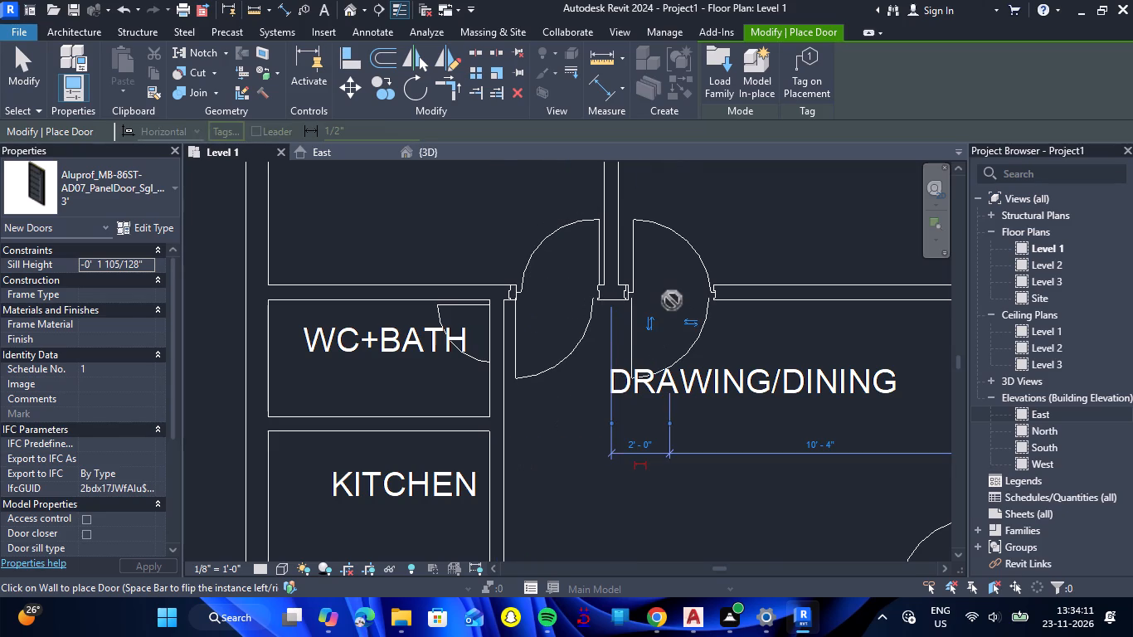
Place a 3' panel door in the wall between the upper-left drawing/dining room and the open area, at the plan's door arc.
scroll(670, 300, "down", 6)
scroll(809, 412, "up", 3)
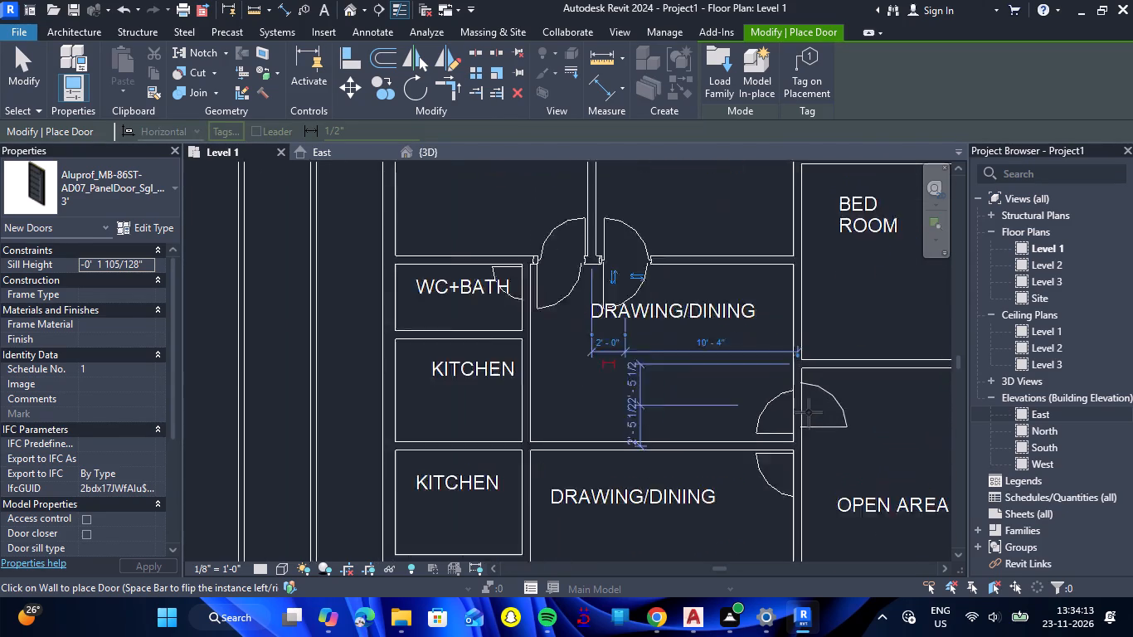
scroll(809, 412, "up", 3)
left_click(804, 413)
scroll(790, 388, "down", 2)
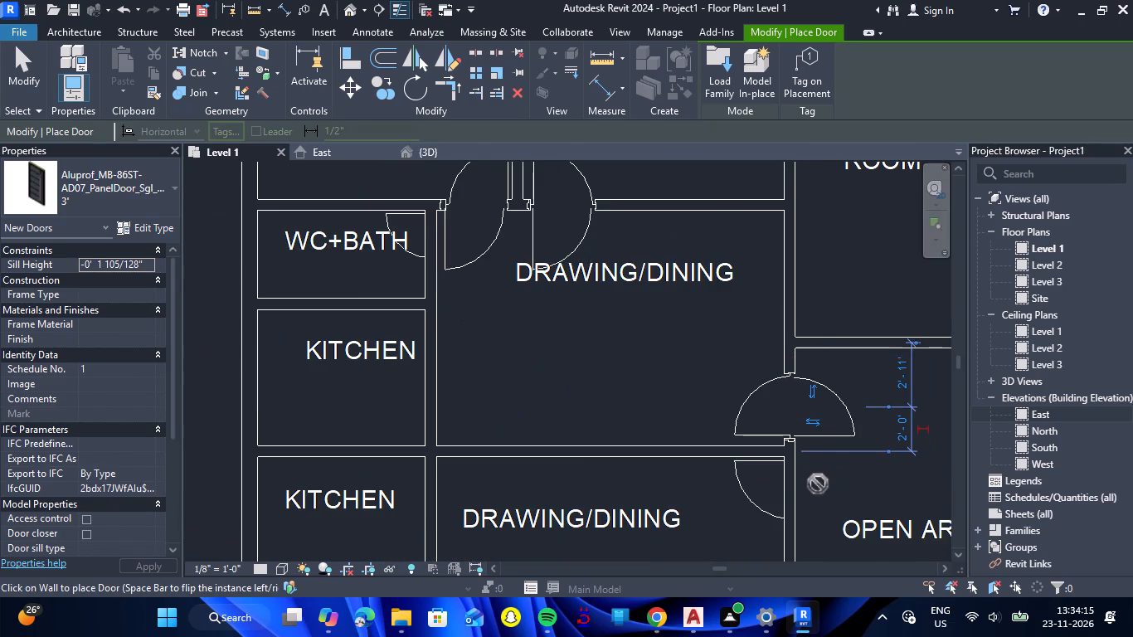
Place 3' panel doors at the lower-left drawing/dining room's door arcs, in its open area wall and at the two bedrooms below.
left_click(796, 495)
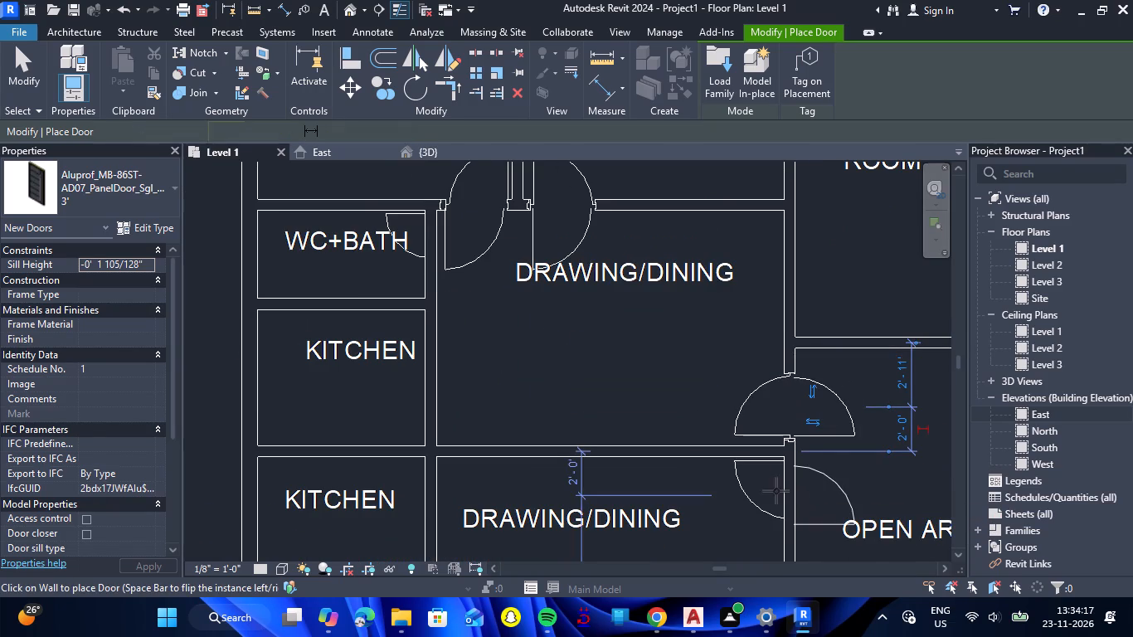
scroll(625, 419, "down", 10)
scroll(591, 509, "up", 3)
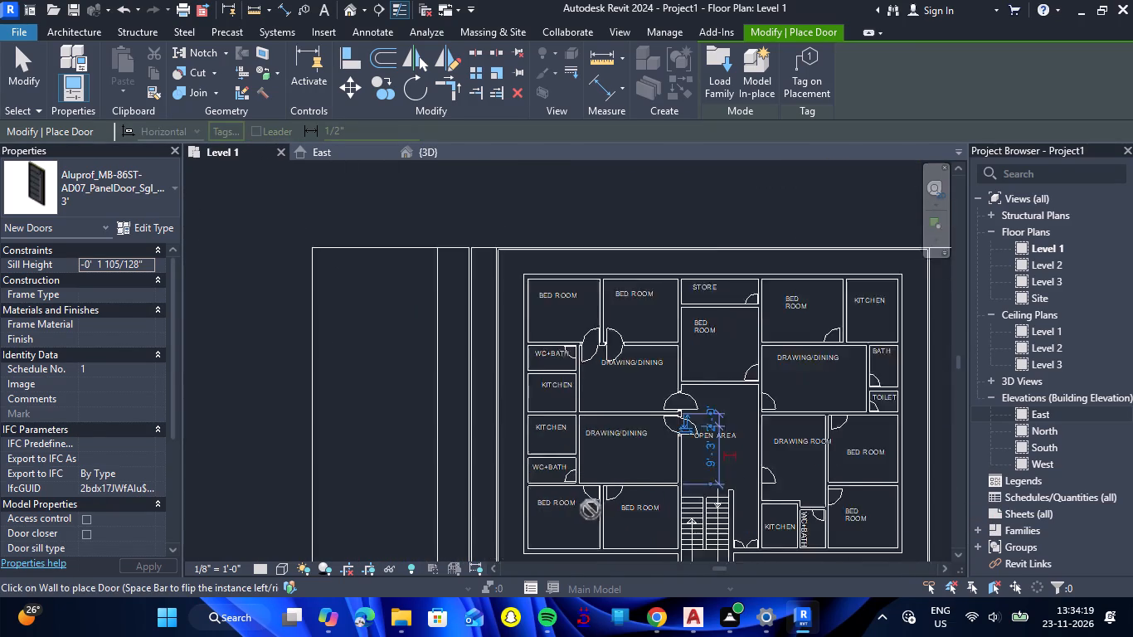
scroll(591, 509, "up", 11)
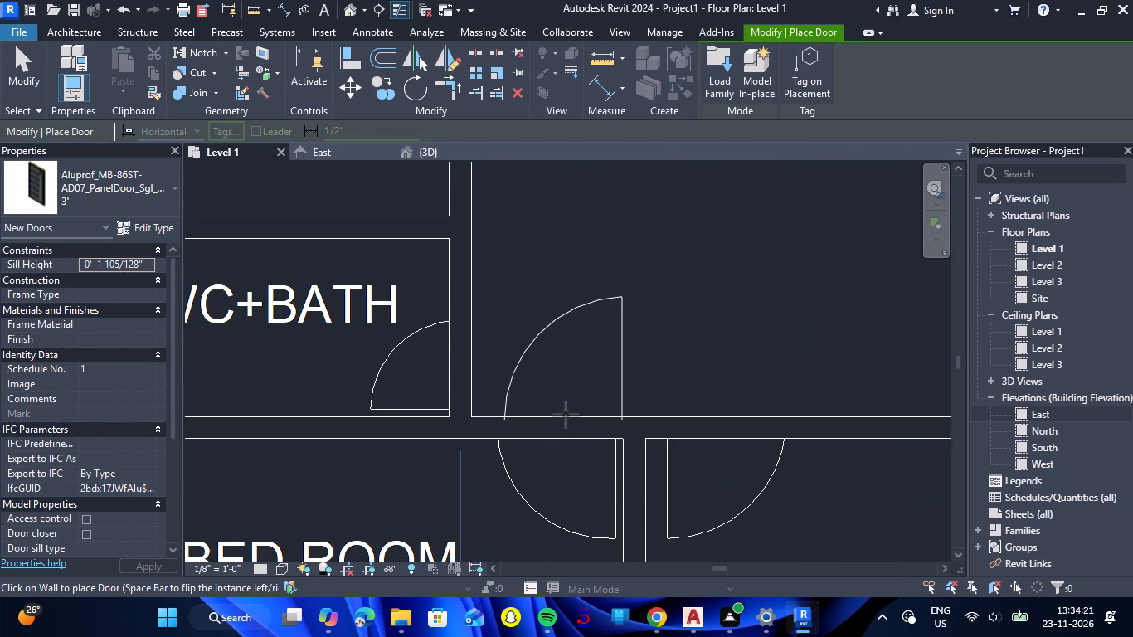
left_click(566, 415)
left_click(738, 421)
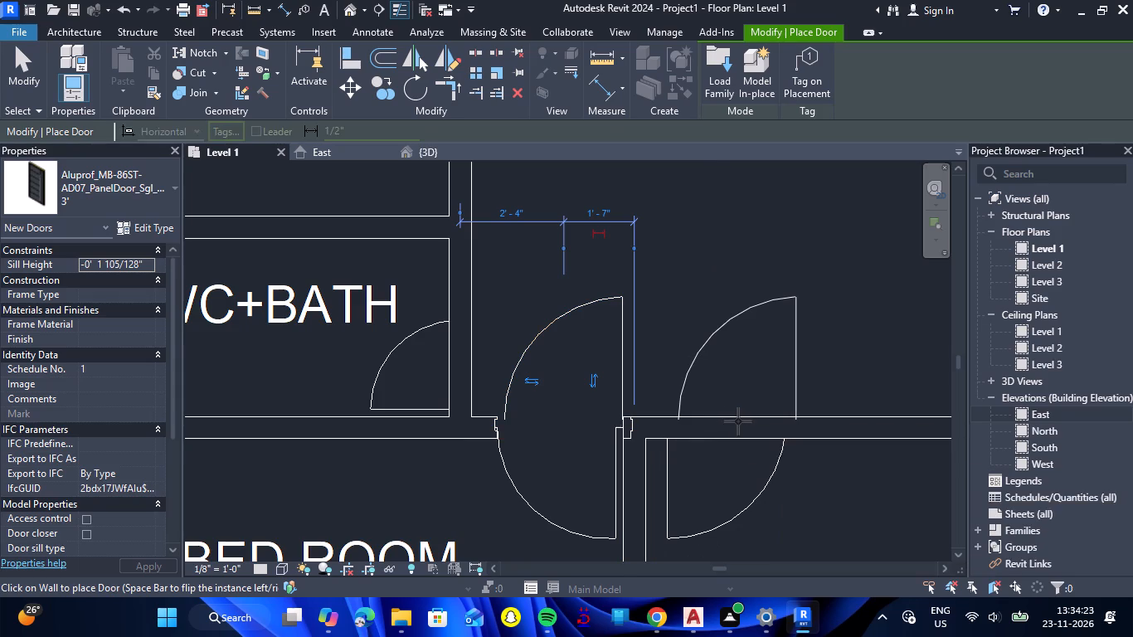
Place 3' panel doors in the open area's right wall, at the door arcs of the drawing room and the upper-right drawing/dining room.
scroll(508, 401, "down", 12)
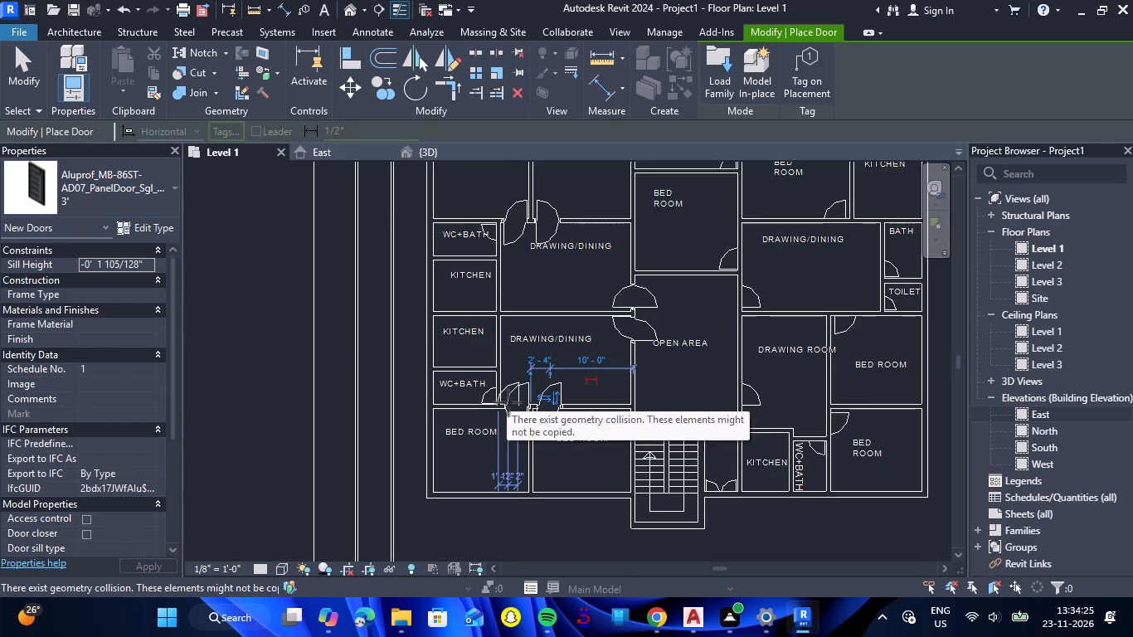
scroll(757, 390, "up", 8)
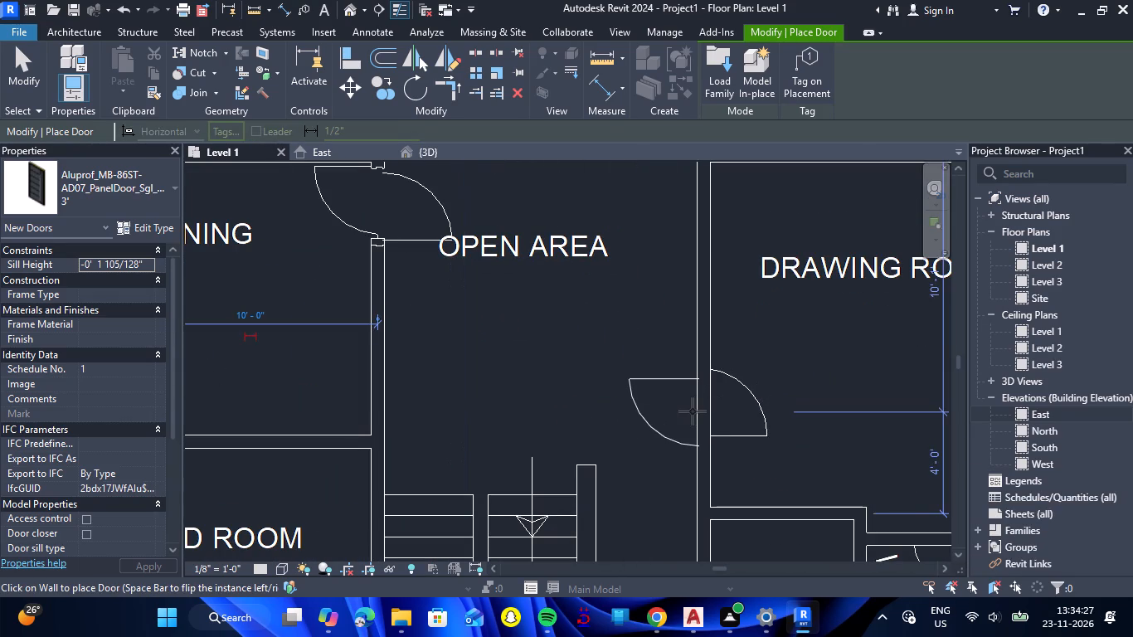
left_click(693, 411)
scroll(673, 368, "down", 8)
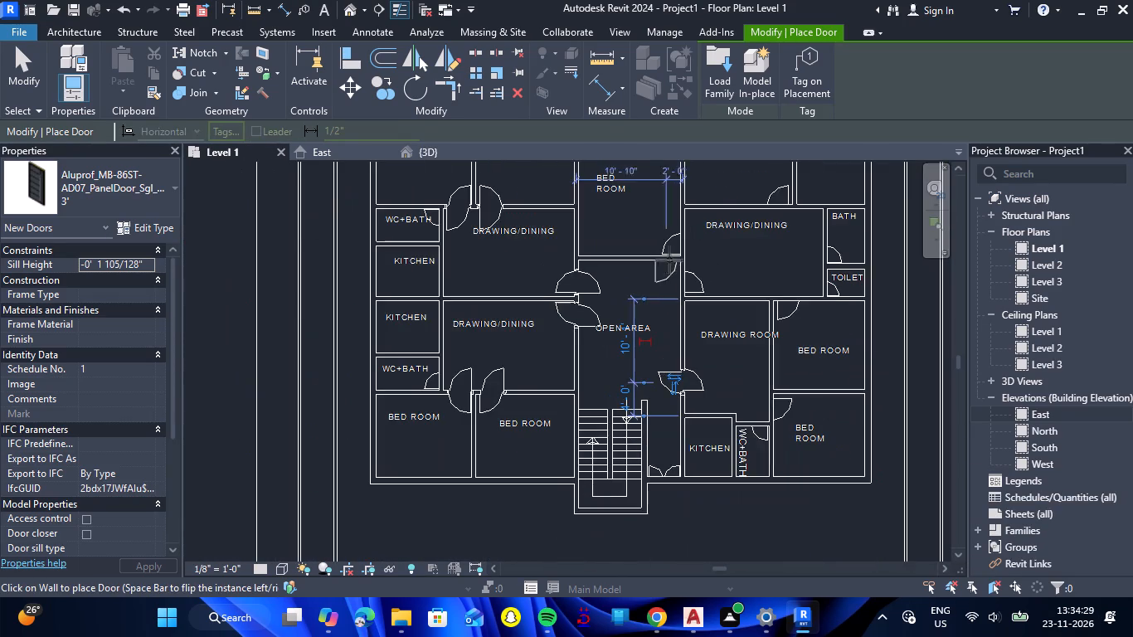
scroll(669, 260, "up", 7)
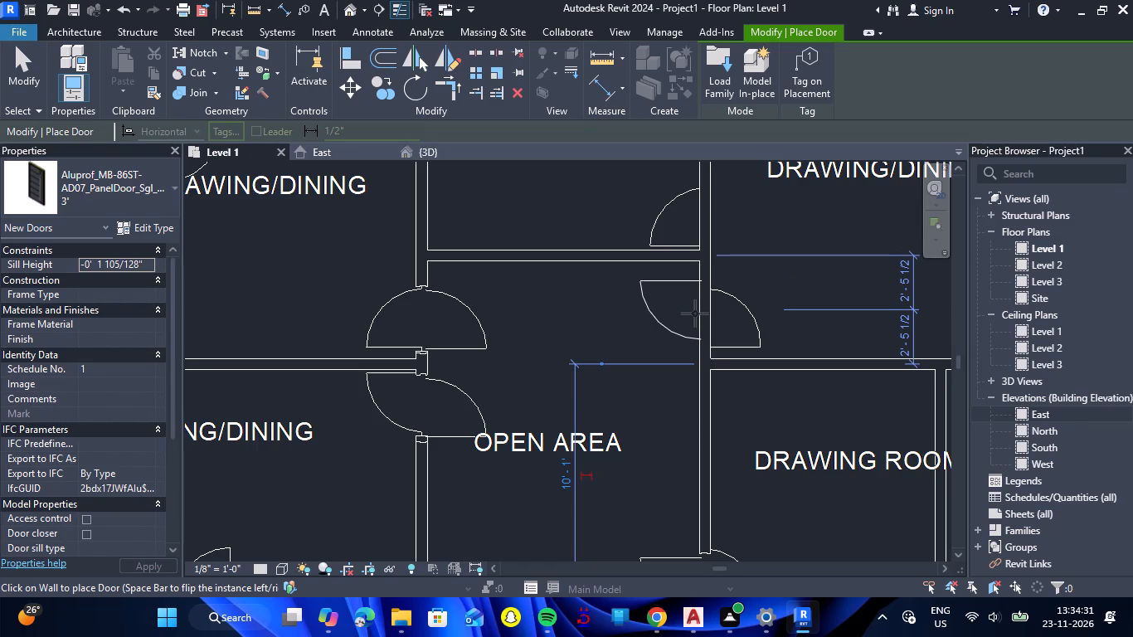
left_click(693, 321)
Place 3' panel doors at the upper-right drawing/dining room's door arcs to the central, upper-right and right-hand bedrooms.
scroll(675, 321, "down", 4)
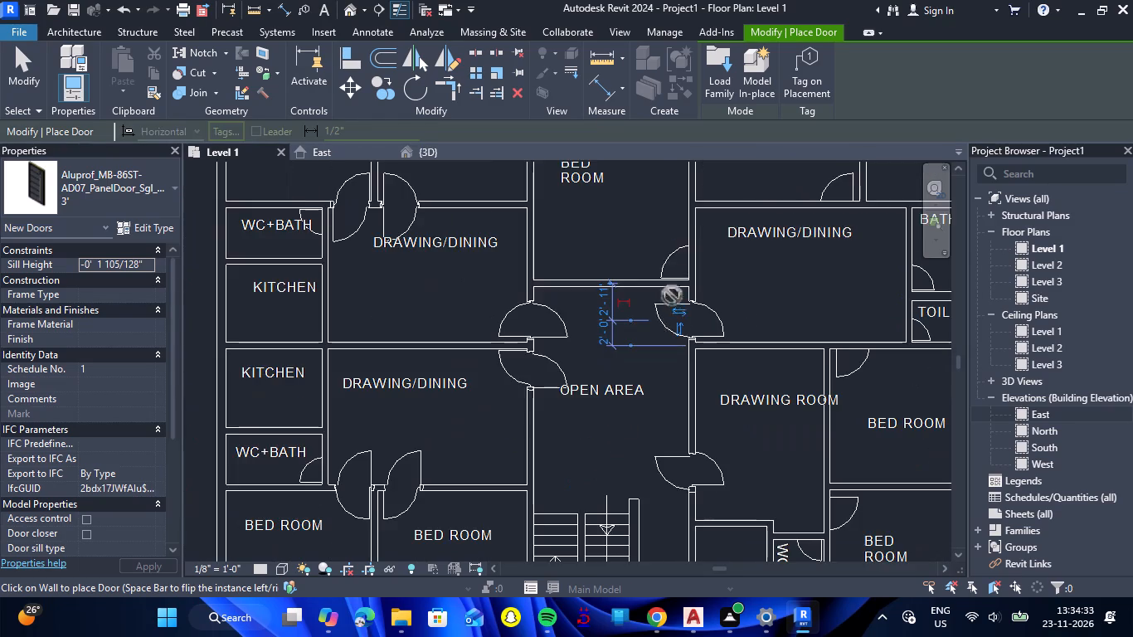
scroll(673, 258, "up", 7)
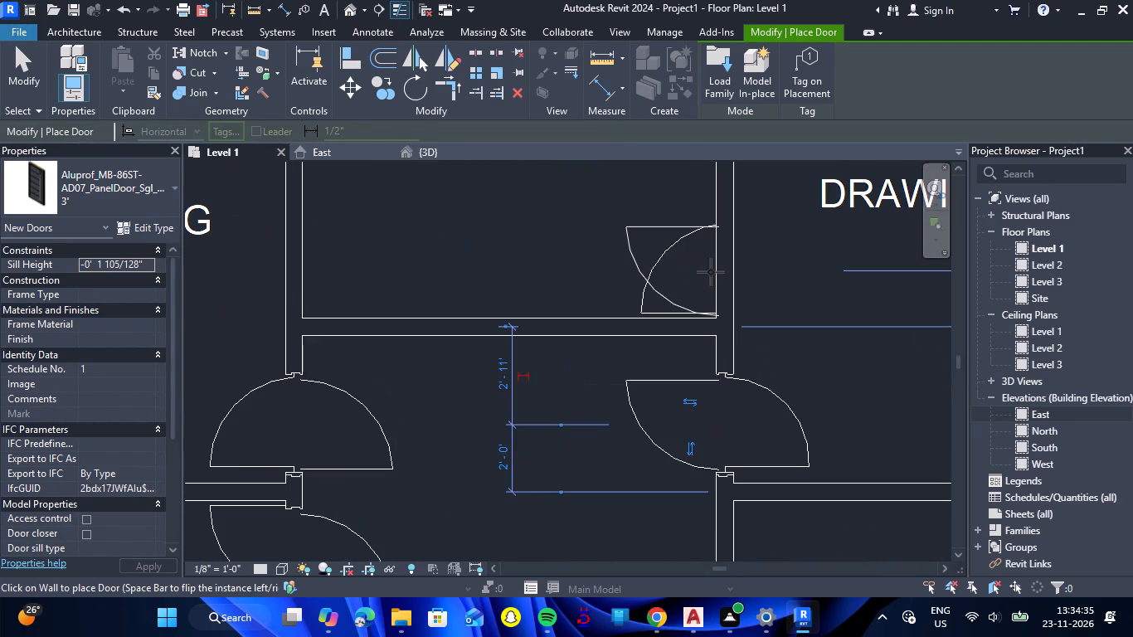
left_click(711, 272)
scroll(663, 318, "down", 8)
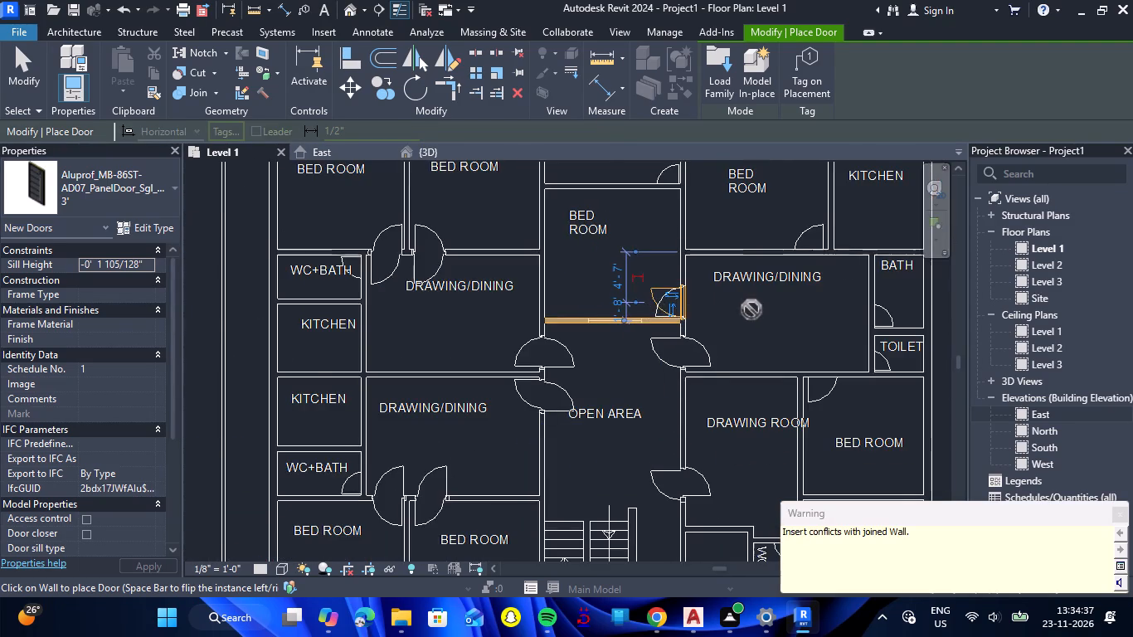
scroll(751, 309, "down", 2)
scroll(805, 262, "up", 12)
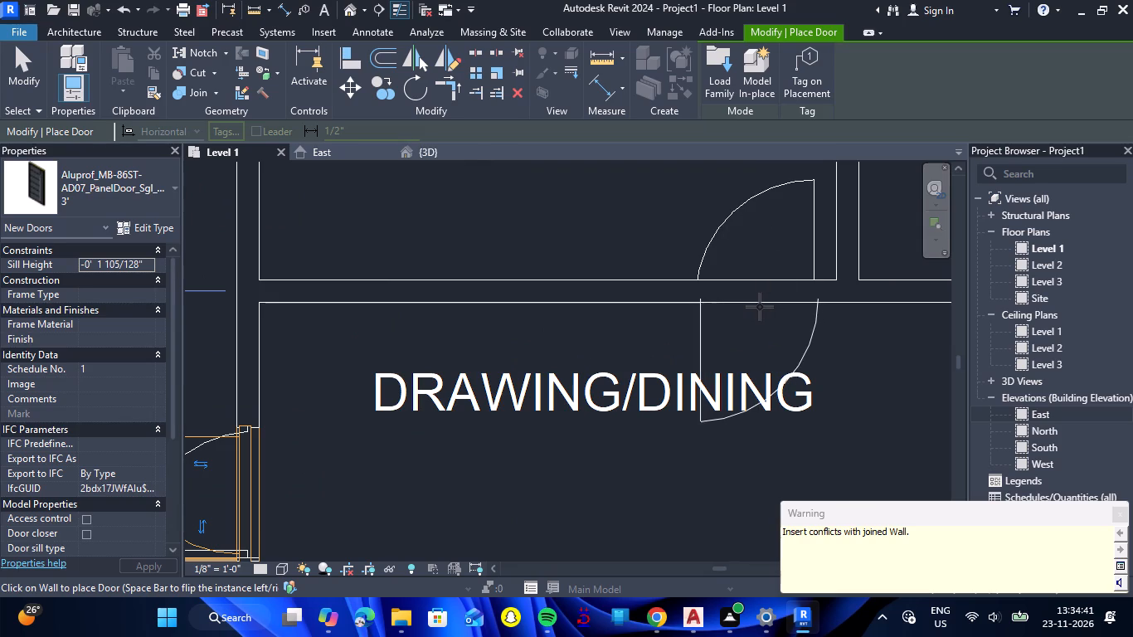
left_click(759, 307)
scroll(699, 285, "down", 11)
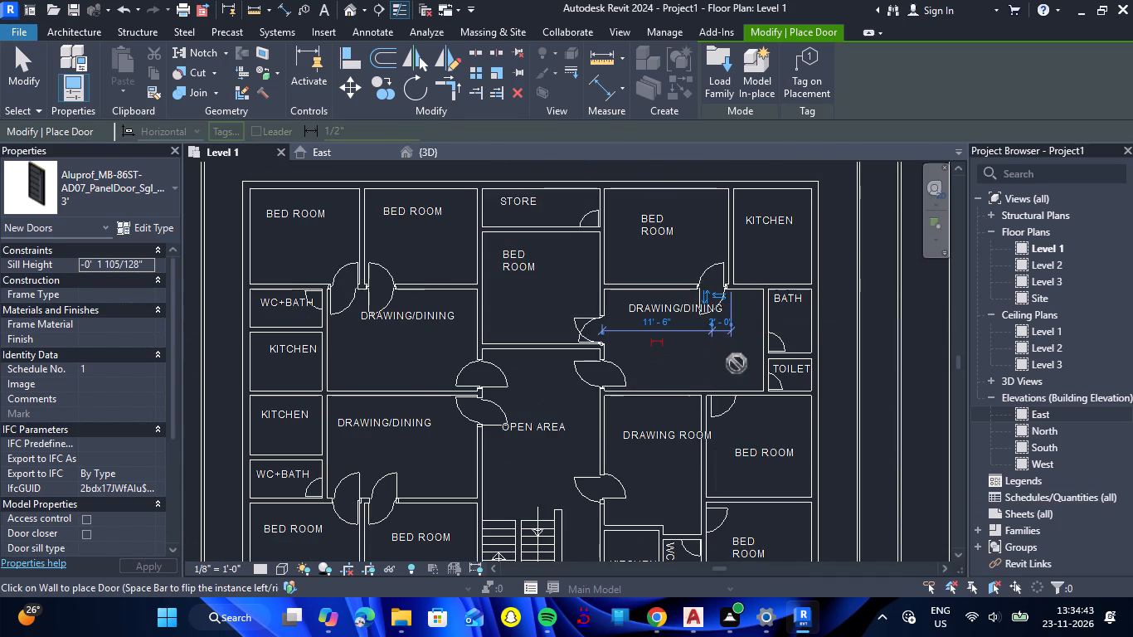
scroll(733, 376, "up", 7)
left_click(704, 415)
Place a 3' panel door between the drawing room and the lower-right bedroom at the plan's arc, and finish placing doors.
scroll(711, 338, "down", 7)
scroll(711, 500, "up", 7)
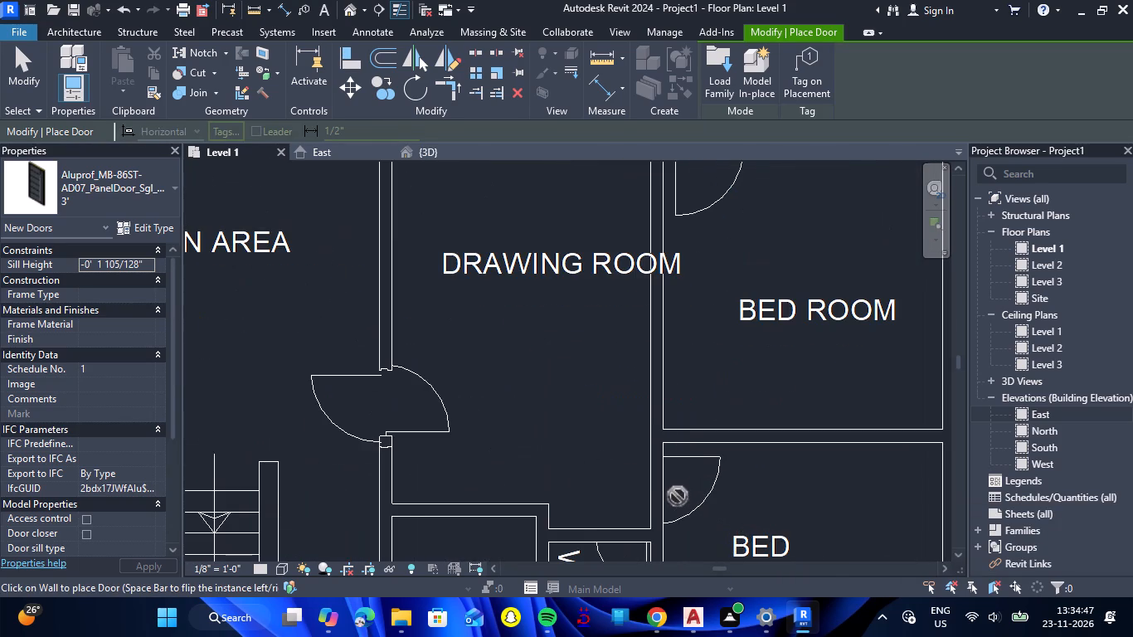
left_click(665, 489)
key("Escape")
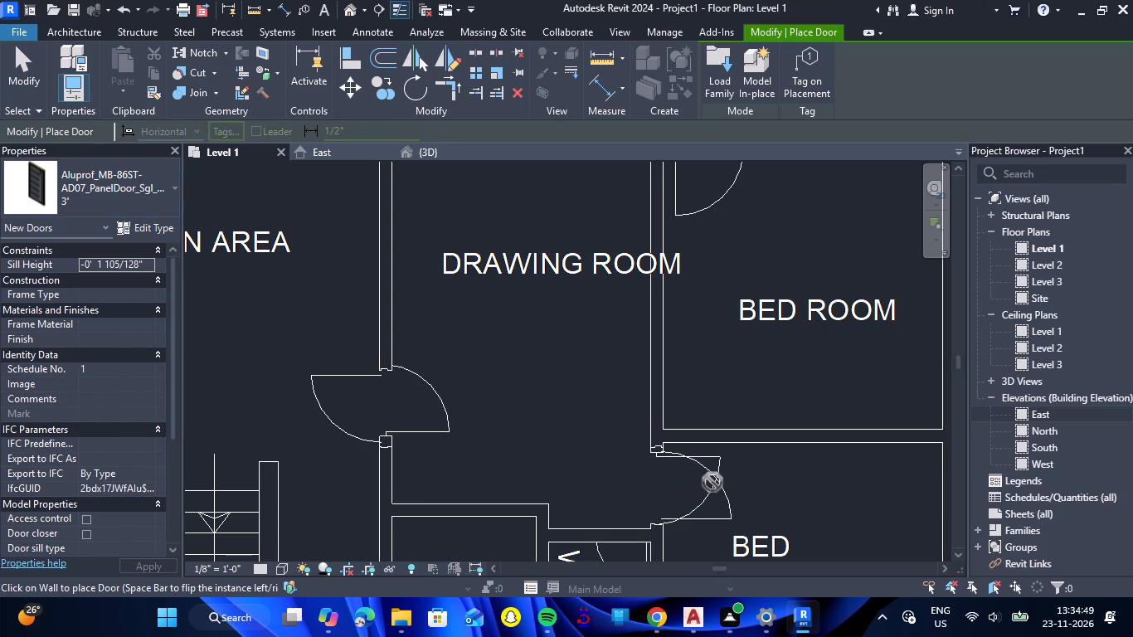
key("Escape")
Flip the doors of the lower-right bedroom and the right-hand bedroom above it to match the plan's swing arcs.
left_click(724, 487)
key("space")
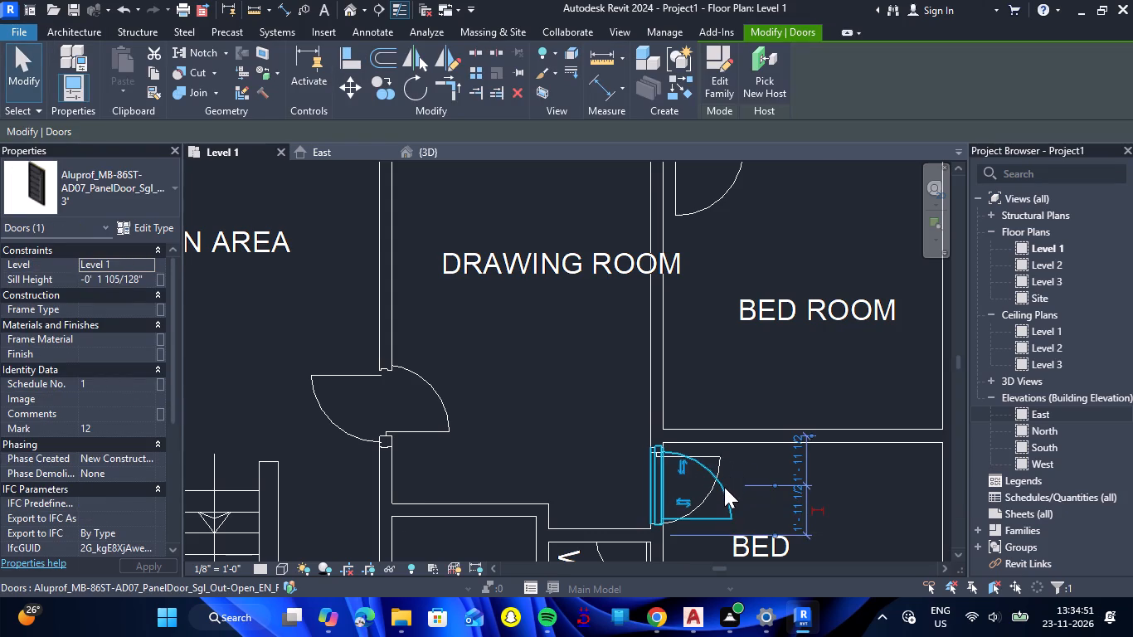
scroll(725, 487, "down", 2)
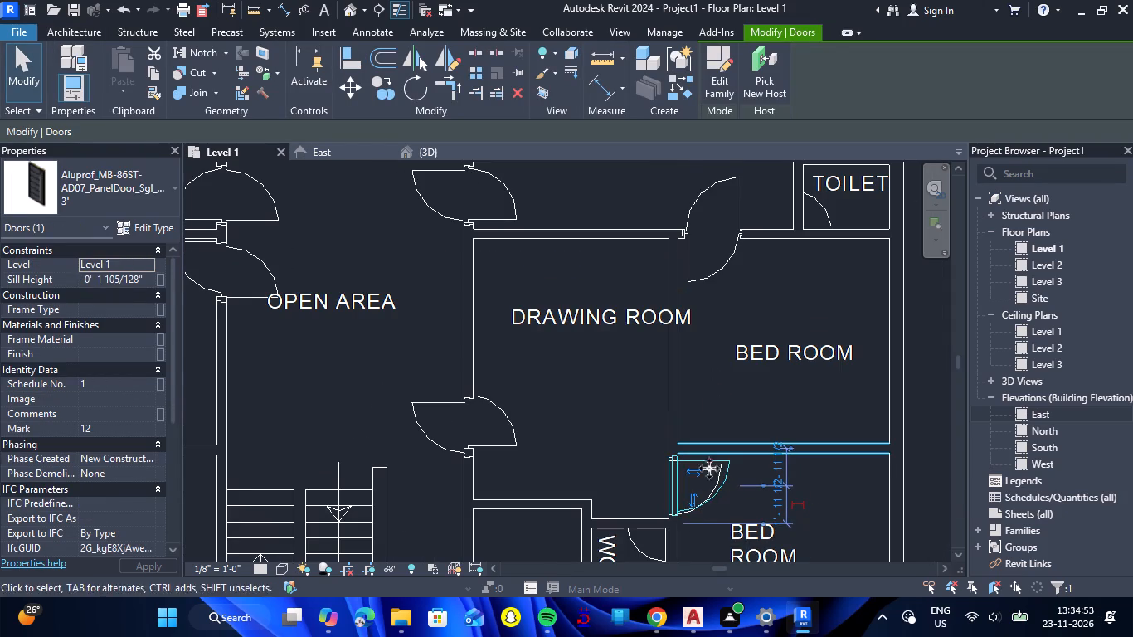
scroll(684, 528, "up", 6)
scroll(672, 509, "down", 5)
scroll(692, 308, "down", 1)
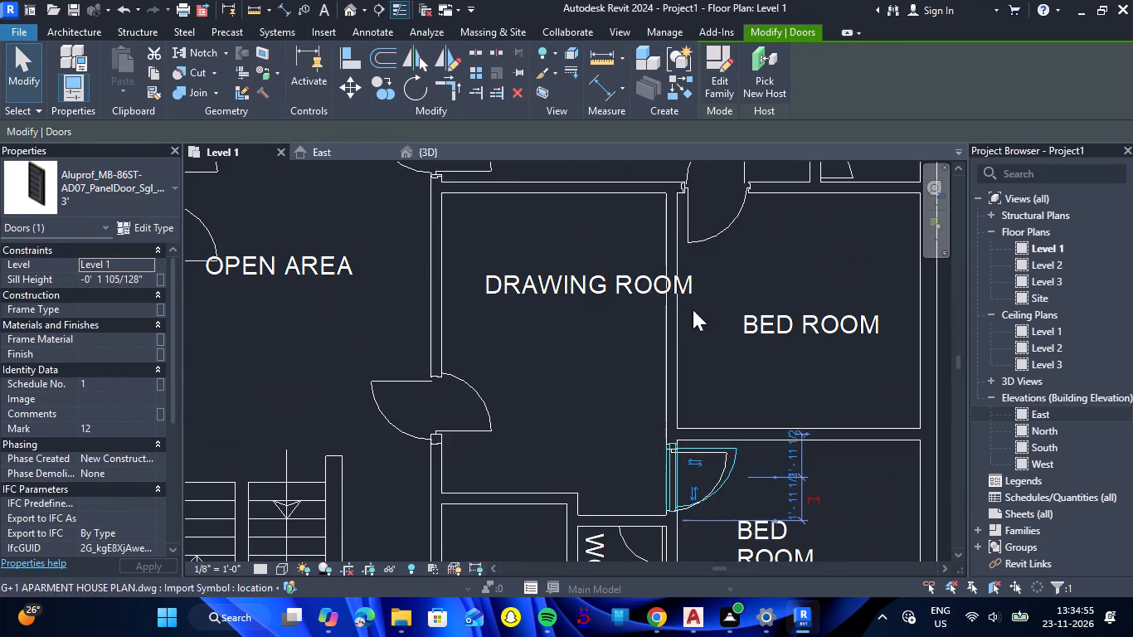
scroll(693, 309, "down", 1)
scroll(709, 201, "up", 7)
left_click(712, 231)
key("space")
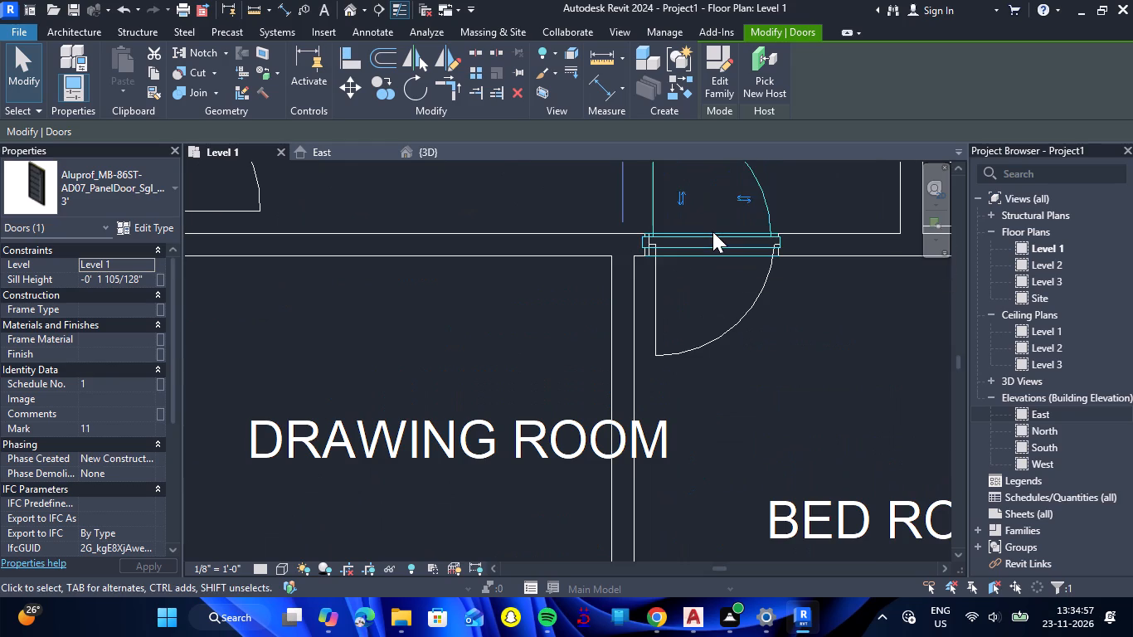
key("space")
Flip the door between the open area and the drawing room to swing inward, and nudge it up the wall onto the plan's arc.
scroll(746, 314, "down", 10)
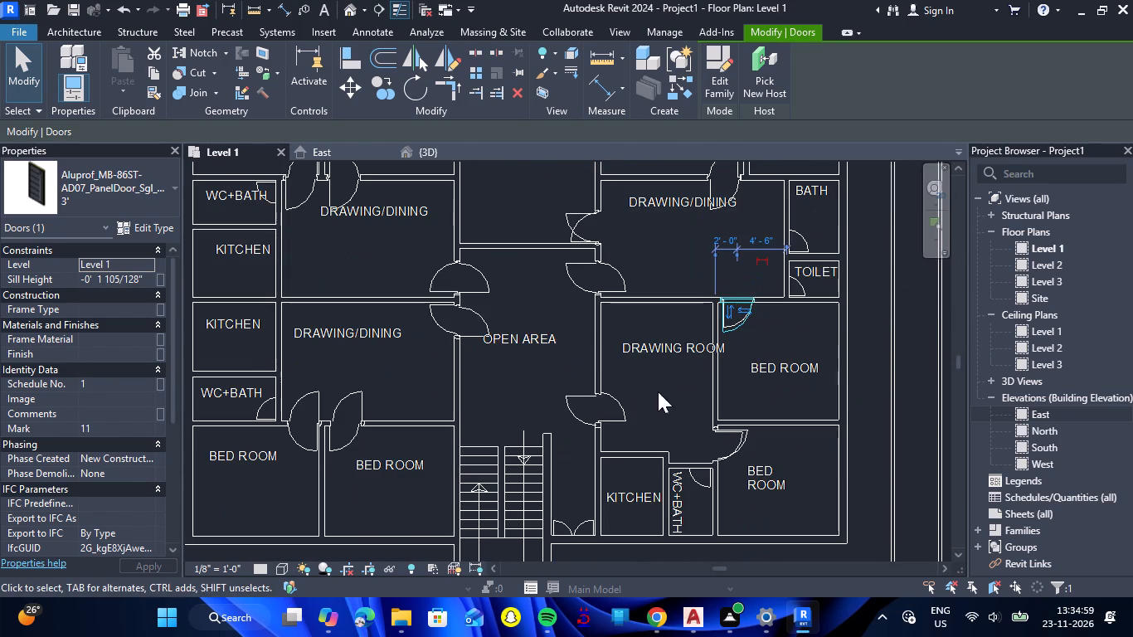
left_click(588, 411)
key("space")
key("space")
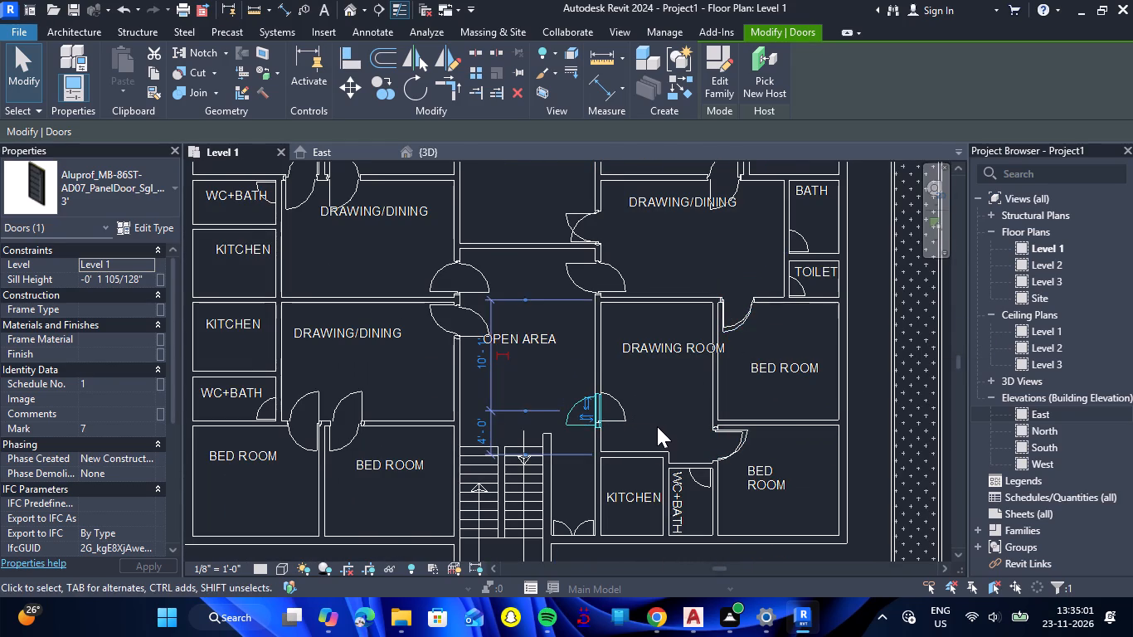
scroll(623, 426, "up", 9)
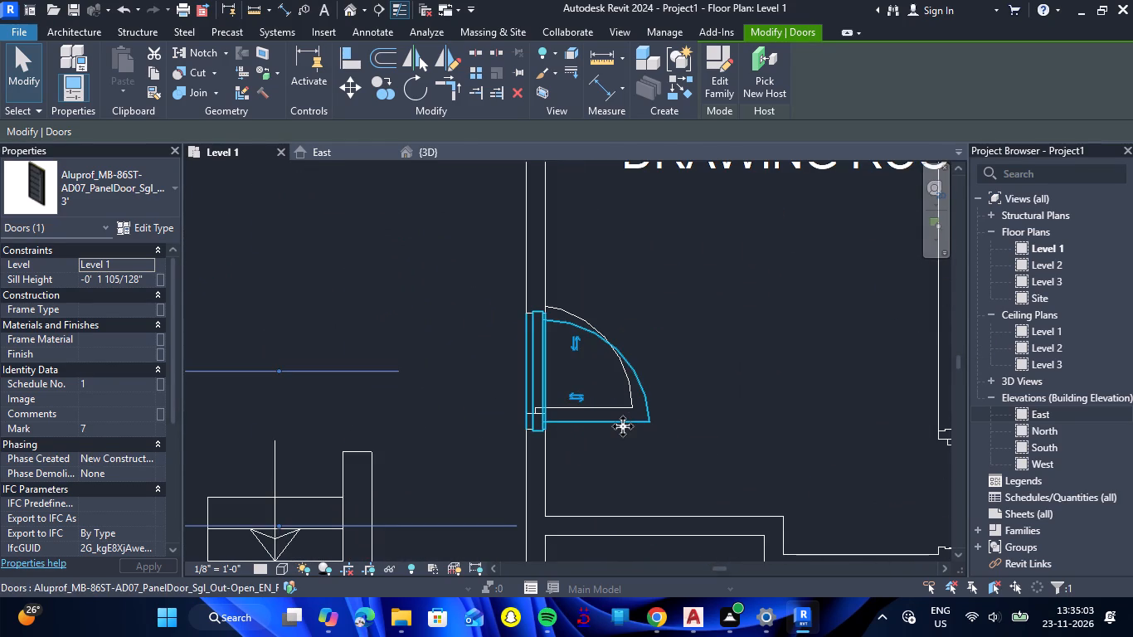
key("Up")
key("Up")
key("Up")
key("Up")
key("Up")
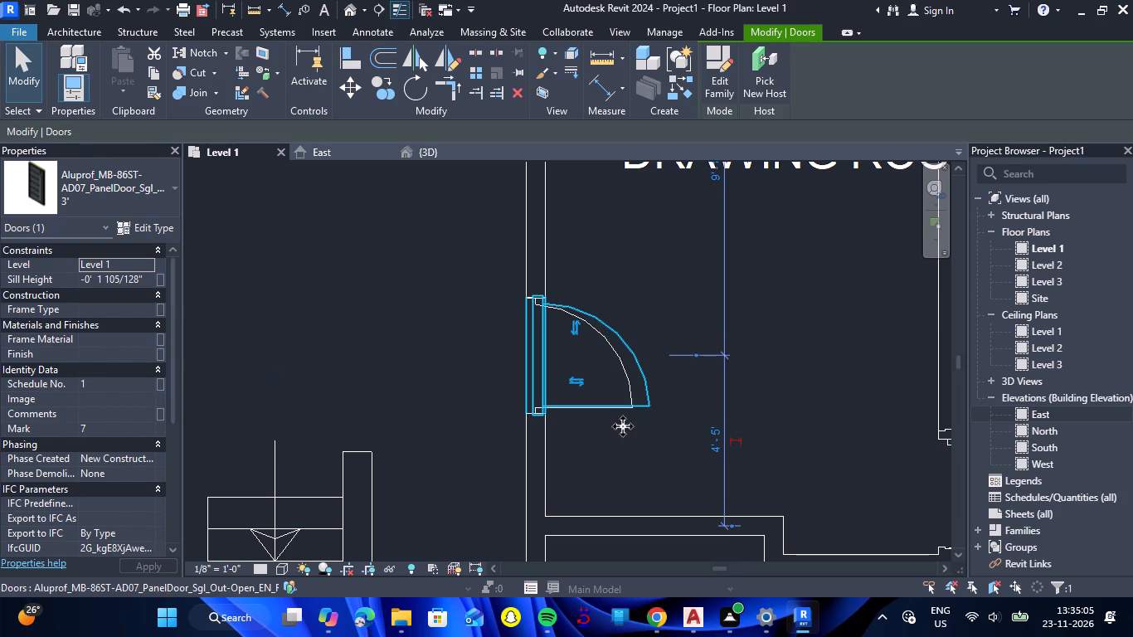
key("Down")
key("Escape")
Flip the door between the open area and the upper-right drawing/dining room to swing into the room as on the plan.
scroll(623, 426, "down", 9)
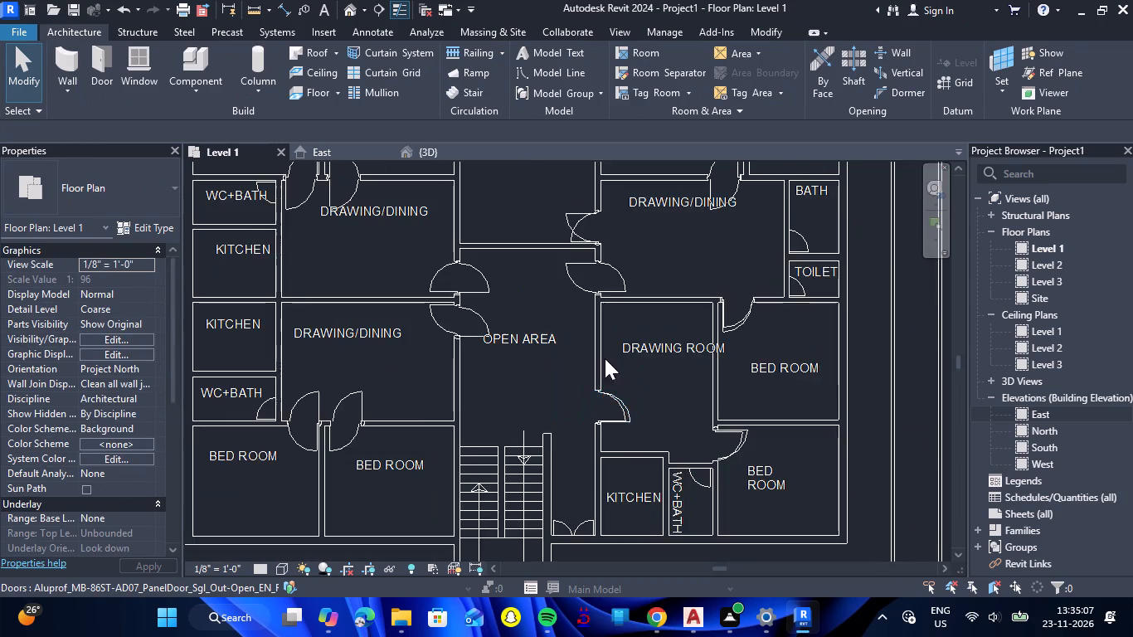
scroll(595, 280, "up", 7)
left_click(539, 294)
key("space")
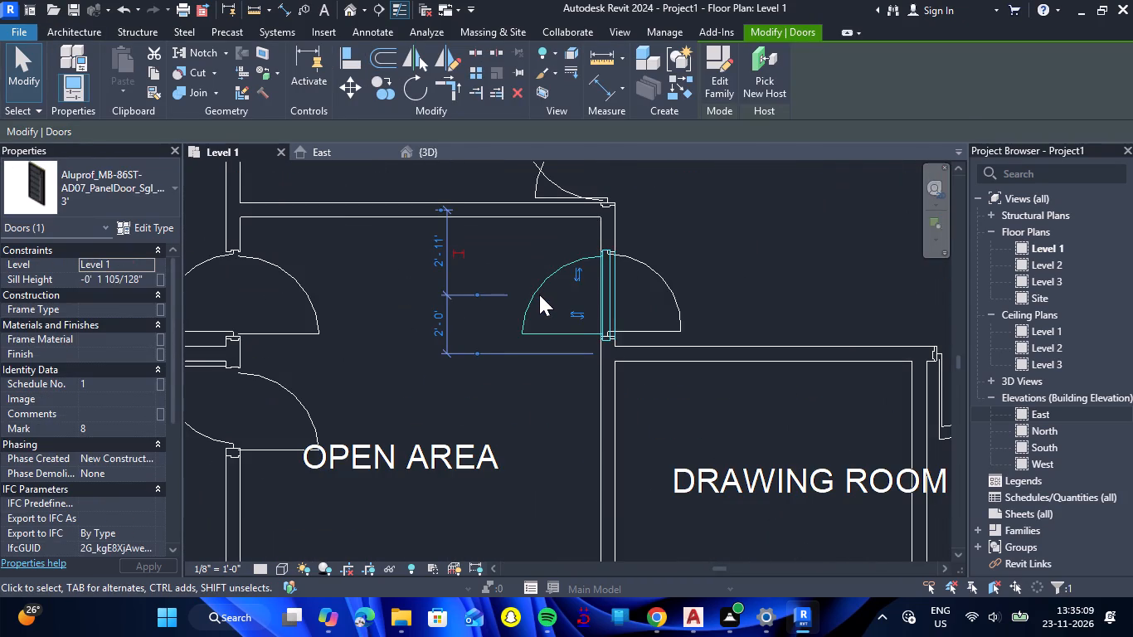
key("space")
Flip the central bedroom's door to match the plan's swing and nudge it slightly up the wall.
scroll(539, 294, "down", 6)
scroll(548, 219, "up", 6)
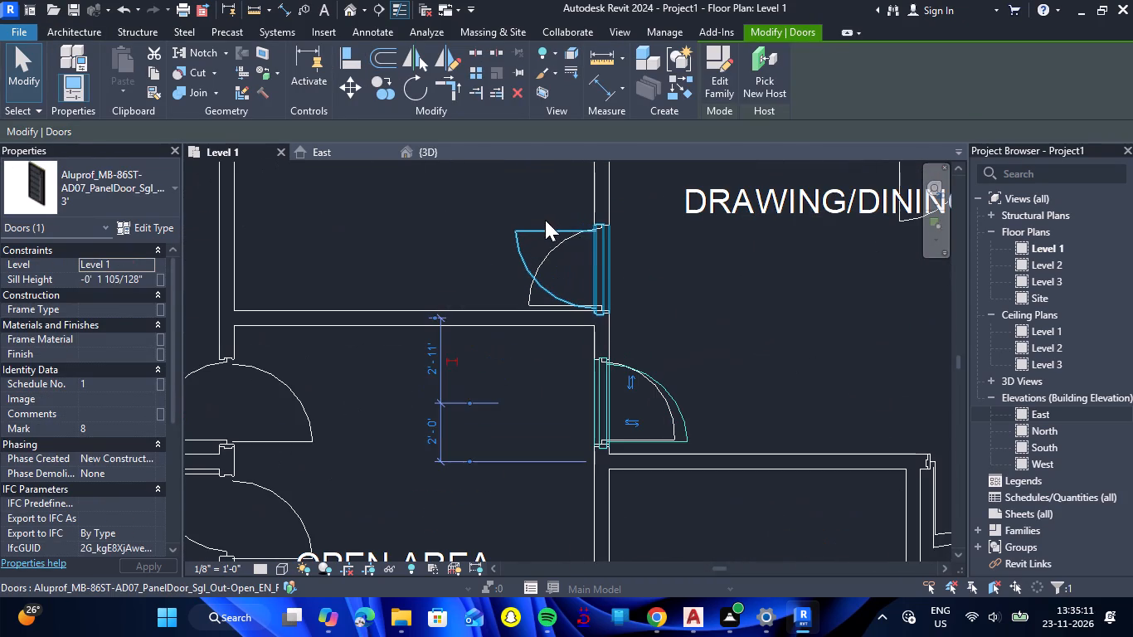
left_click(540, 232)
key("space")
key("Up")
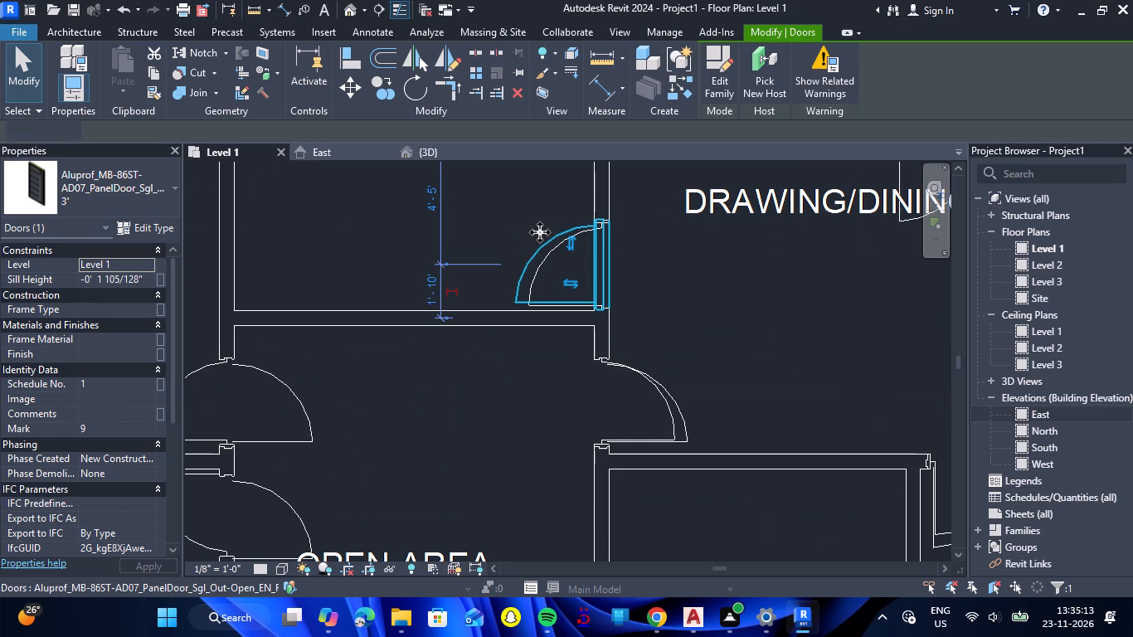
key("Escape")
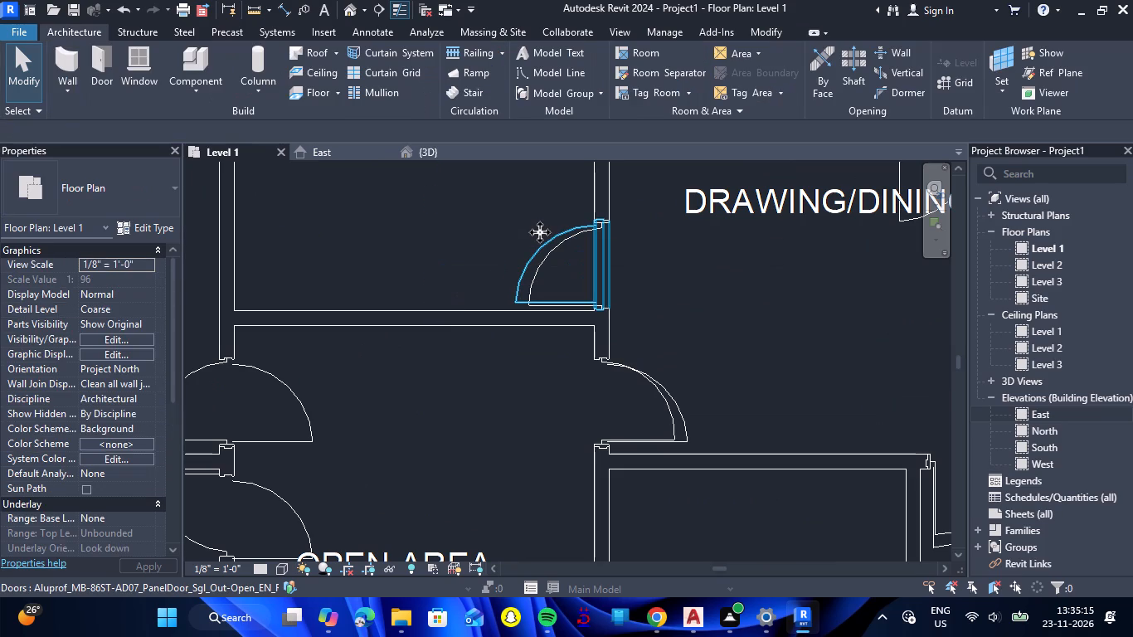
Flip the door between the upper-right bedroom and the drawing/dining room so it swings into the bedroom as on the plan.
scroll(565, 276, "down", 5)
scroll(746, 196, "up", 7)
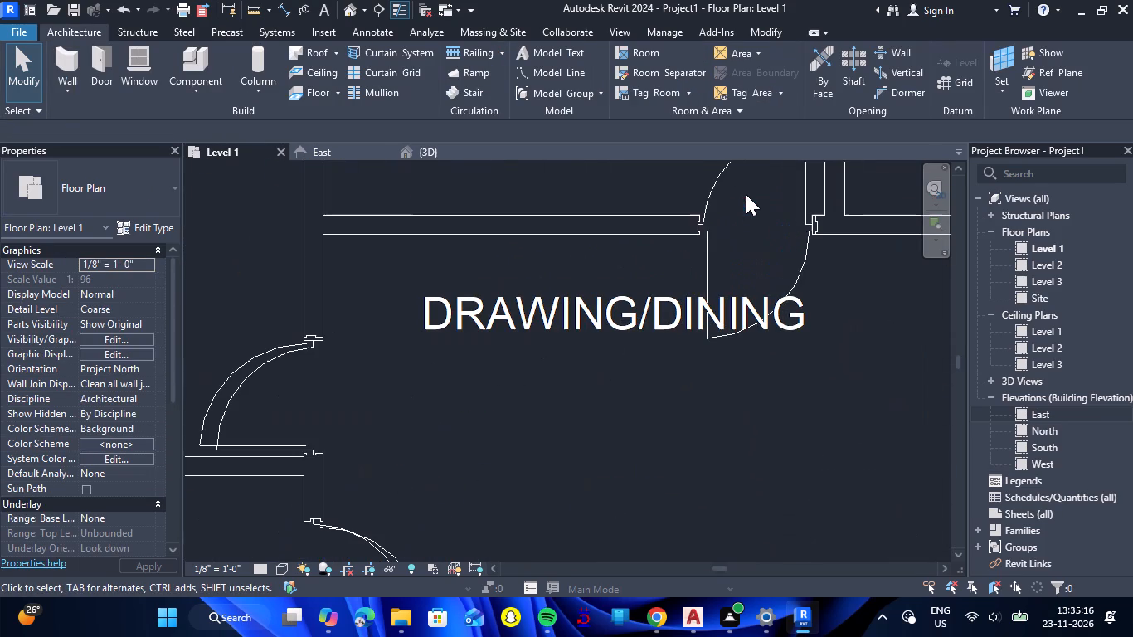
left_click(760, 261)
key("space")
key("space")
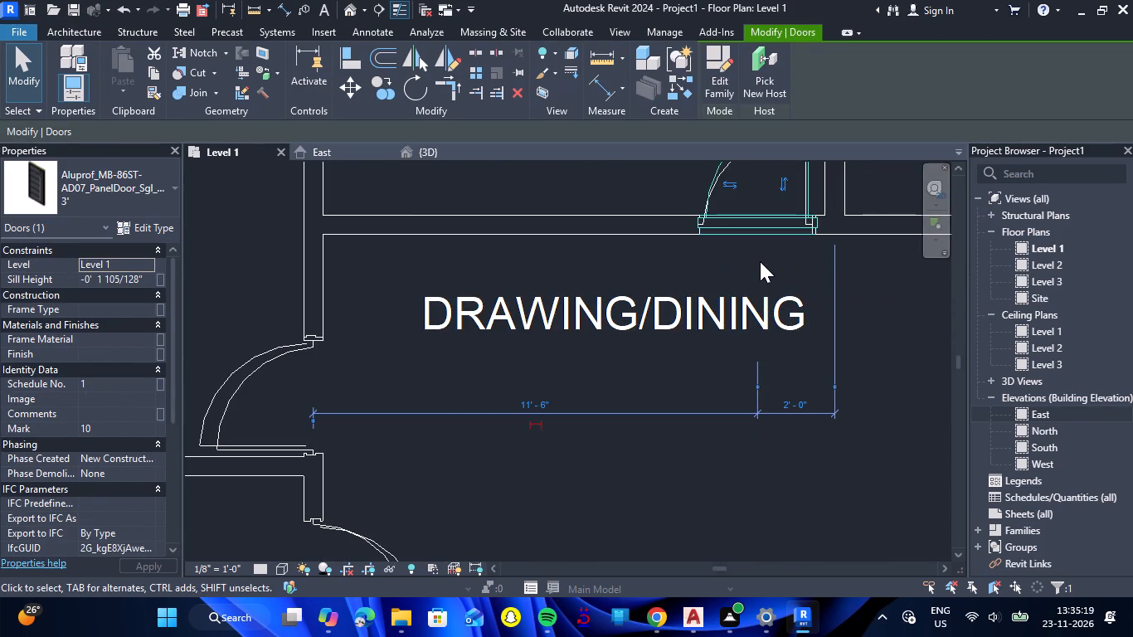
scroll(763, 294, "down", 7)
key("Escape")
Flip the upper-left drawing/dining room's open area door to swing into the room, and nudge it slightly up the wall.
left_click(425, 406)
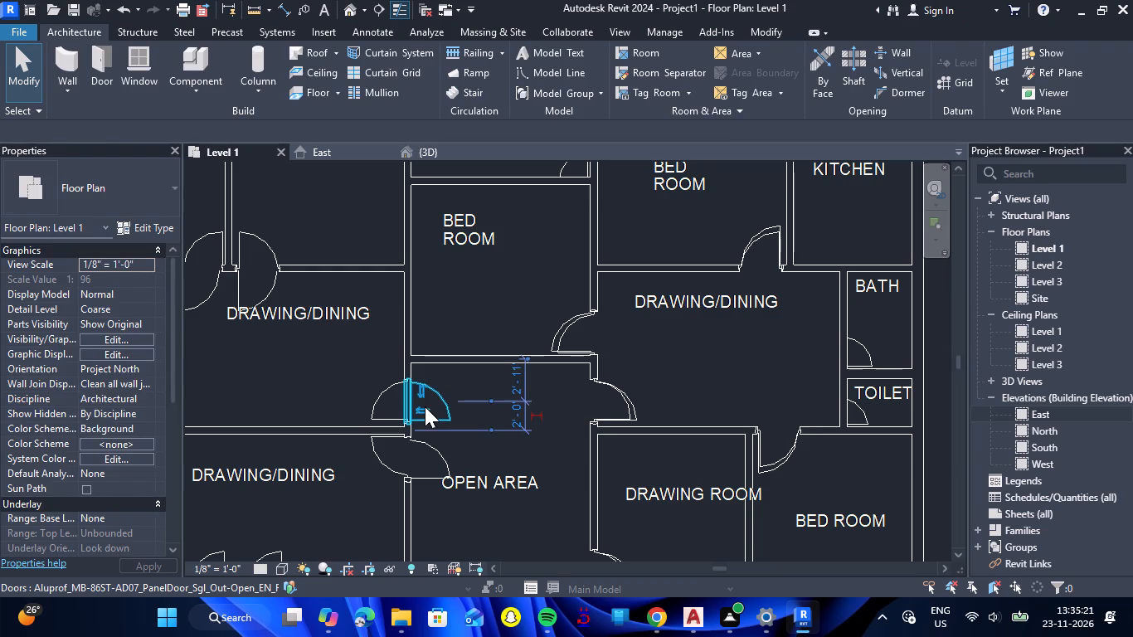
key("space")
key("space")
key("space")
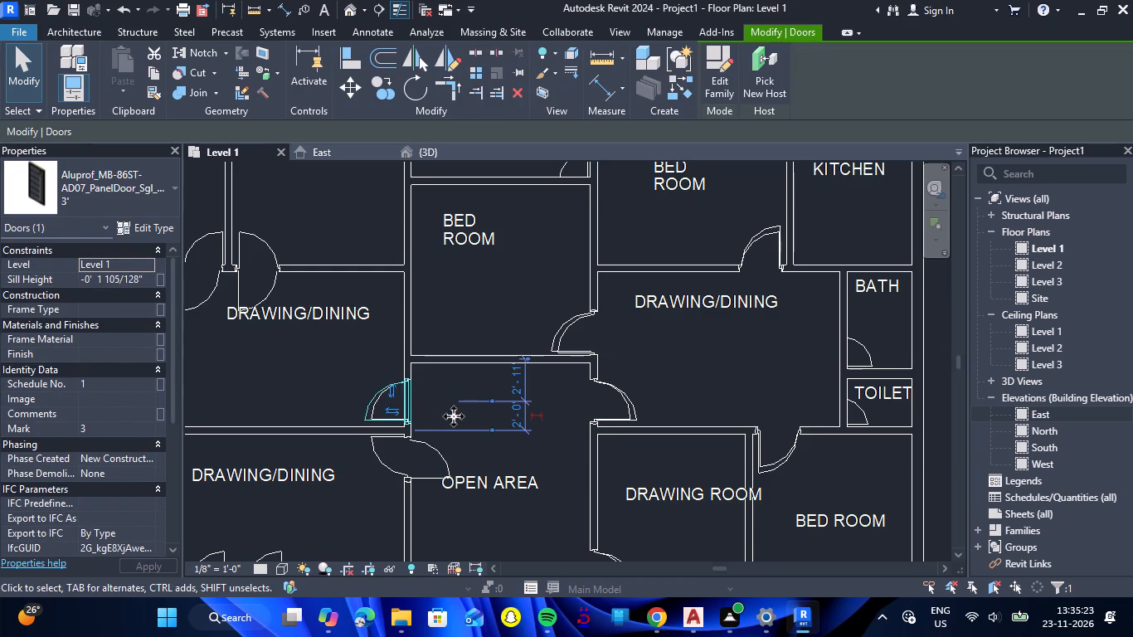
key("Up")
Flip the lower-left drawing/dining room's open area door to swing into the room as on the plan.
scroll(454, 416, "up", 3)
scroll(454, 416, "down", 6)
scroll(438, 469, "up", 4)
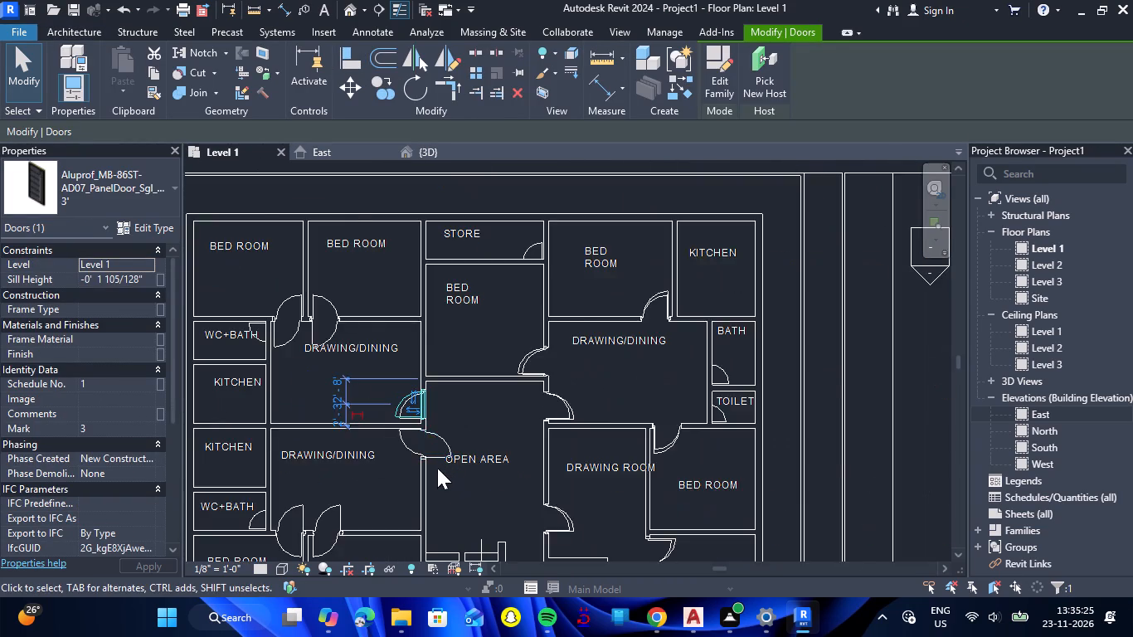
scroll(437, 468, "up", 2)
left_click(442, 447)
key("space")
key("space")
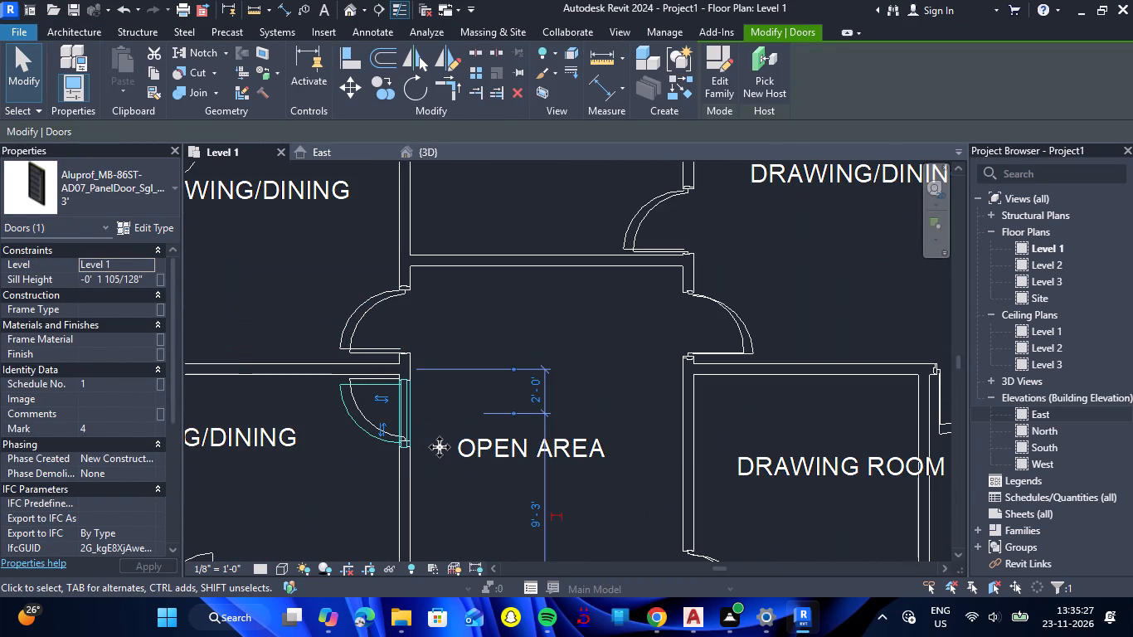
scroll(440, 447, "up", 5)
key("Escape")
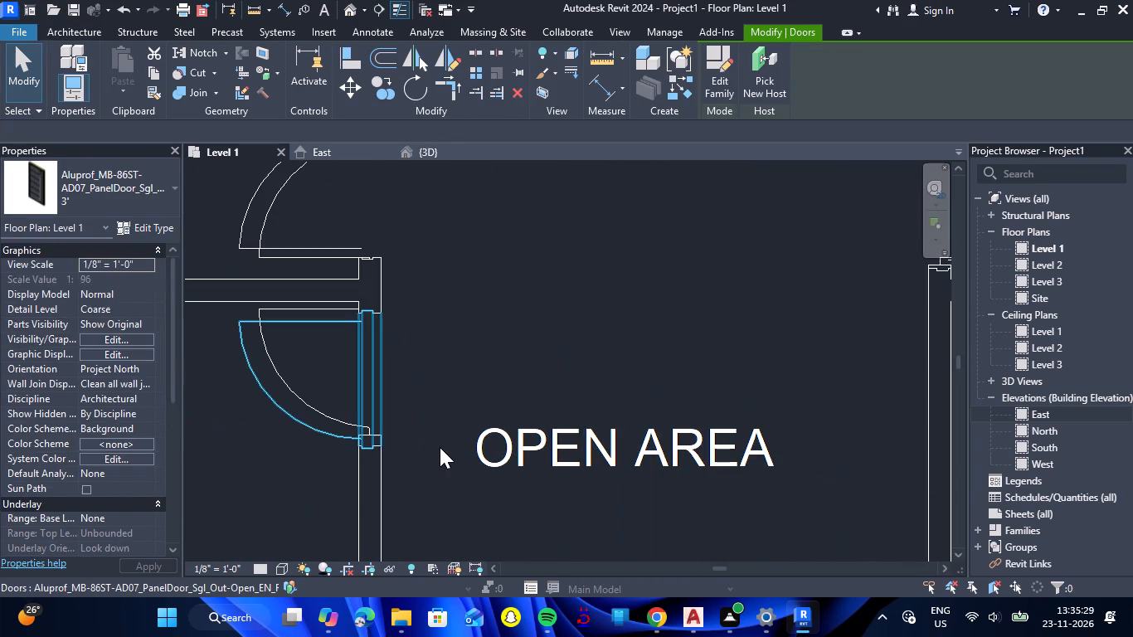
Nudge the lower-left corner bedroom's door slightly left along the wall and flip it to swing into the bedroom as on the plan.
scroll(439, 447, "down", 12)
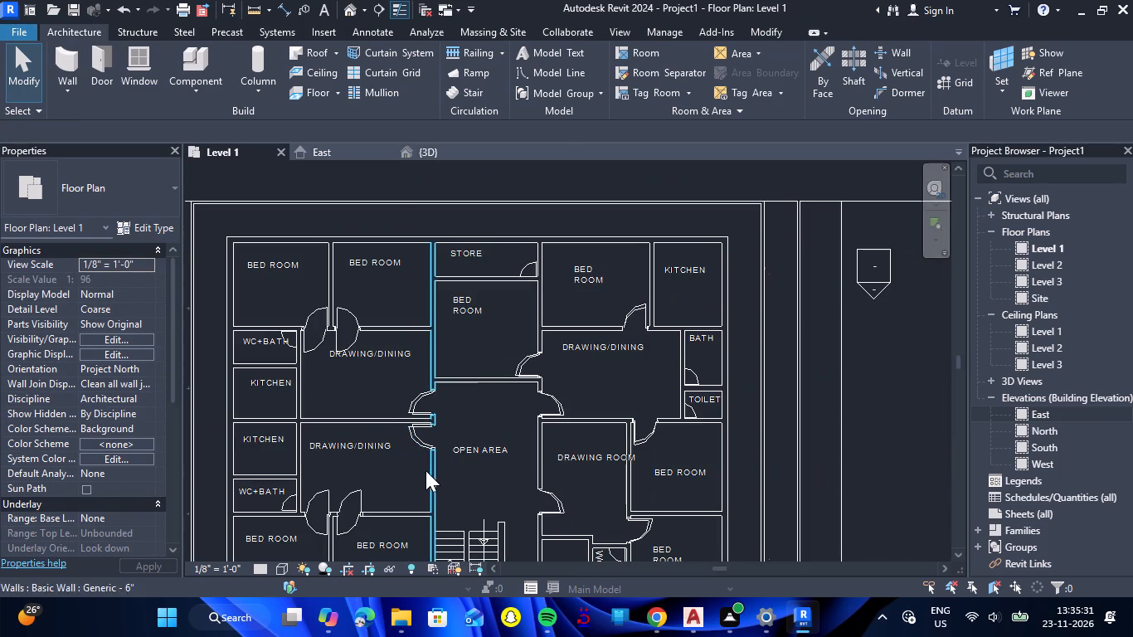
scroll(303, 538, "up", 12)
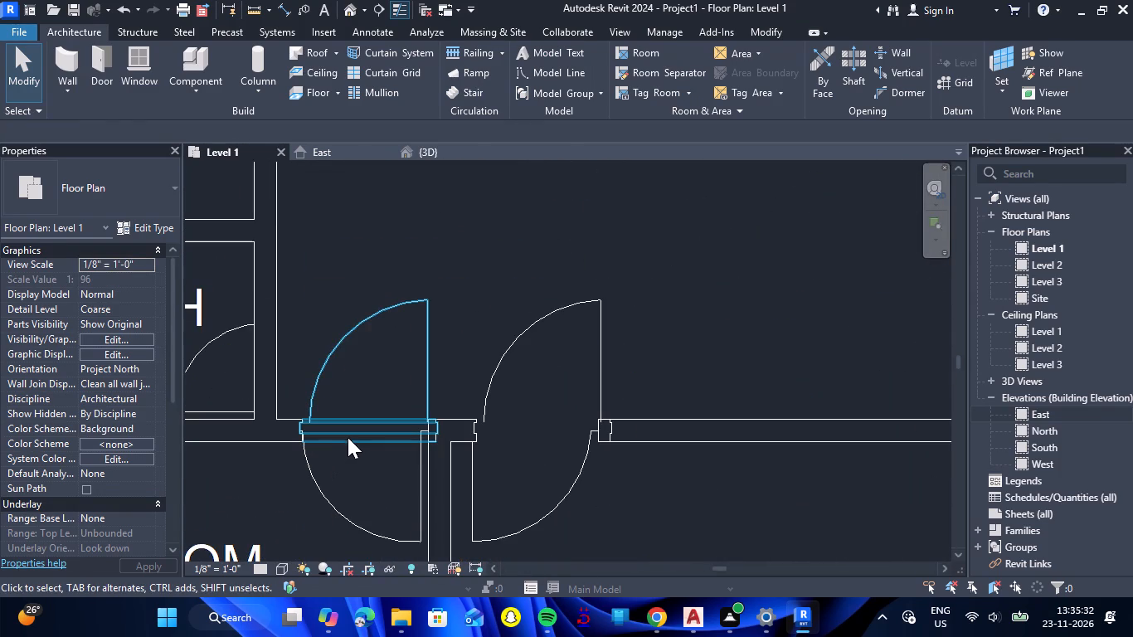
left_click(348, 436)
key("Left")
key("Left")
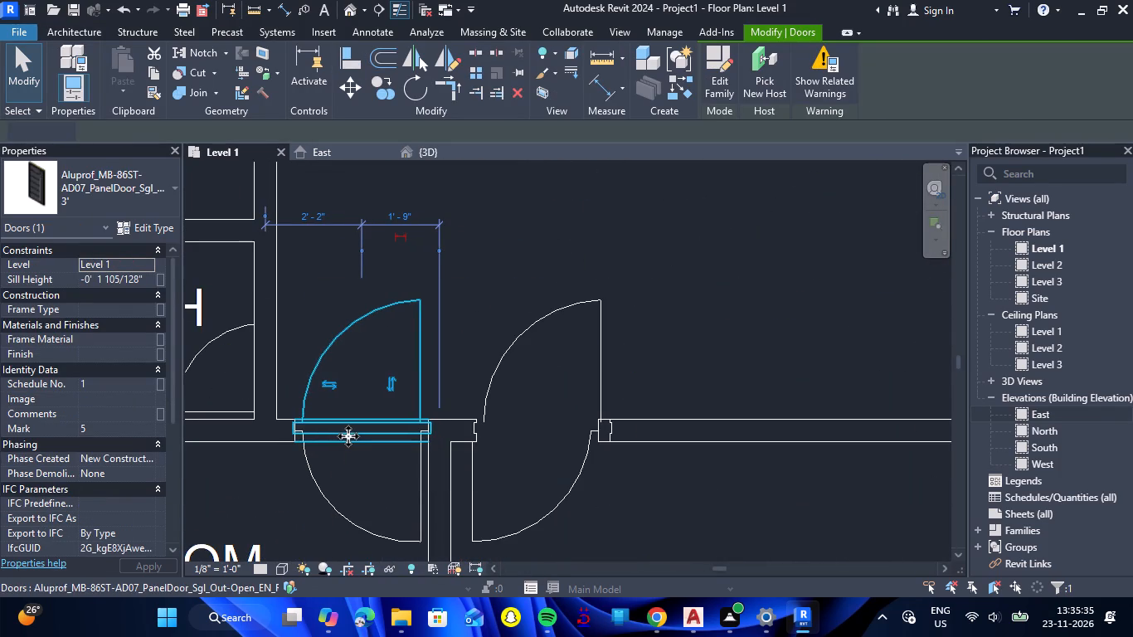
key("Left")
key("space")
key("space")
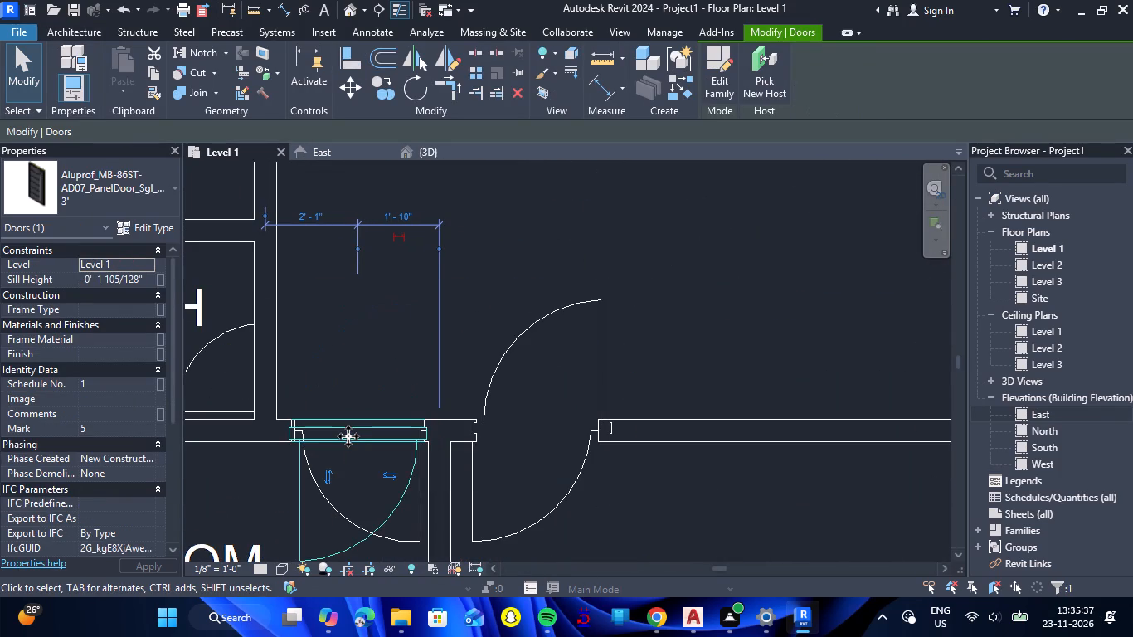
key("space")
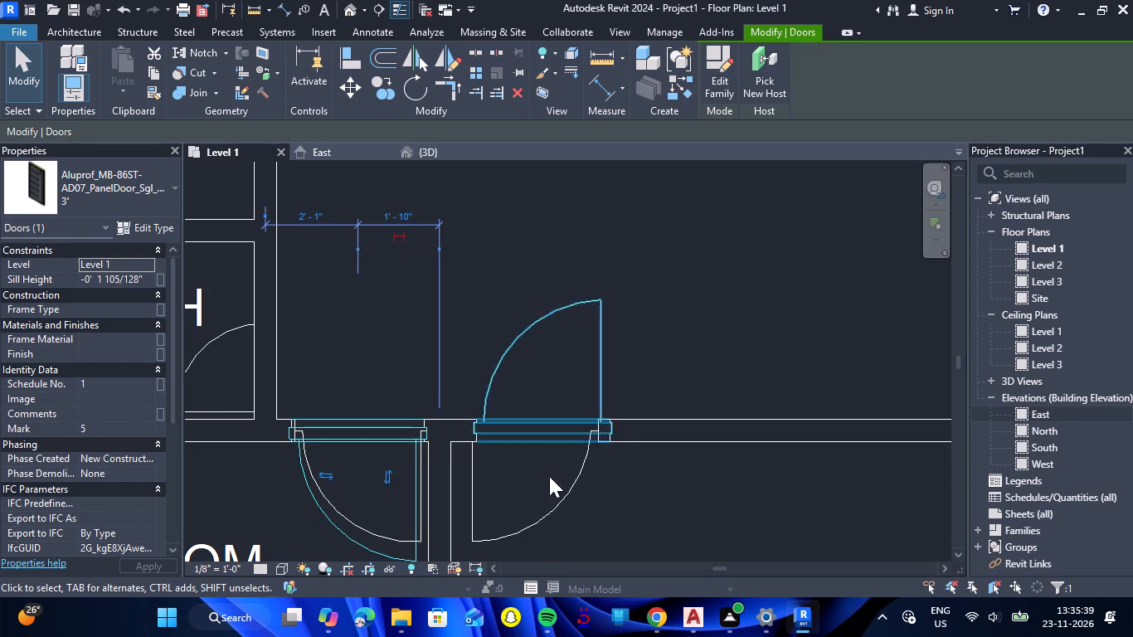
Flip the door of the lower bedroom beside the staircase to match the plan's swing and nudge it slightly left along the wall.
left_click(590, 406)
left_click(611, 398)
key("space")
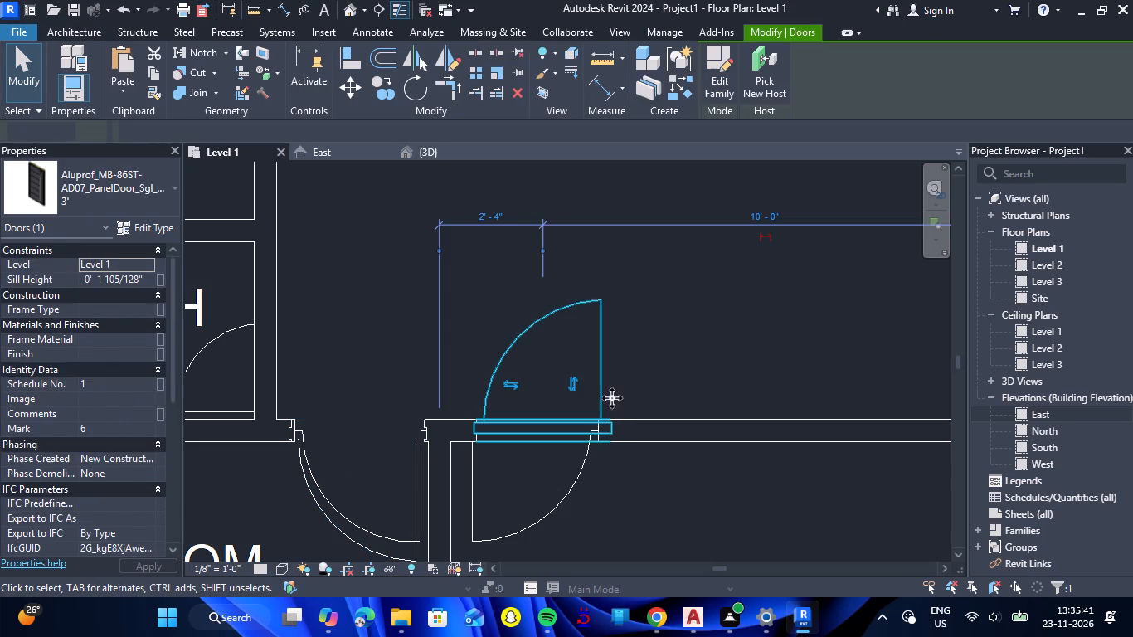
key("space")
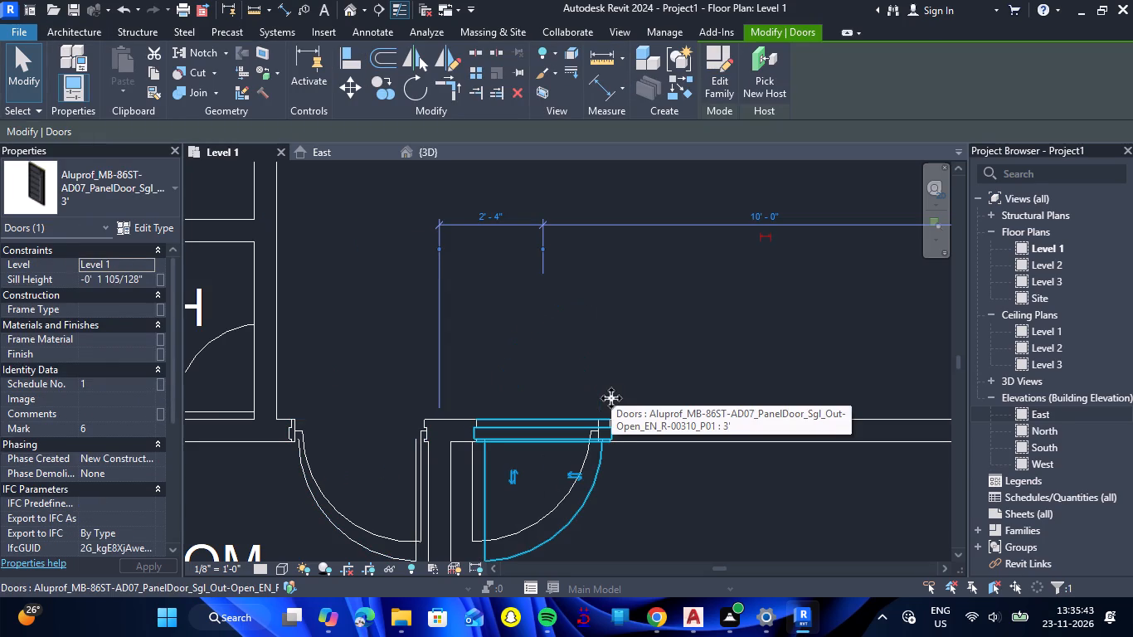
key("Left")
key("Left")
key("Left")
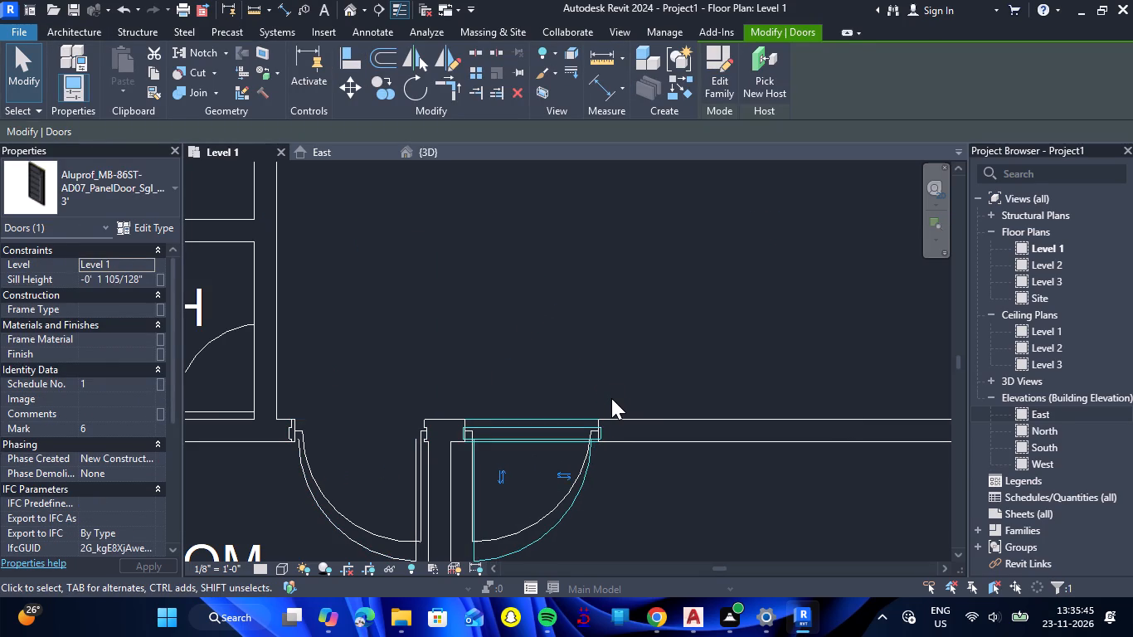
key("Escape")
Flip the upper-left corner bedroom's door to swing into the bedroom as on the plan and nudge it slightly right along the wall.
scroll(611, 398, "down", 10)
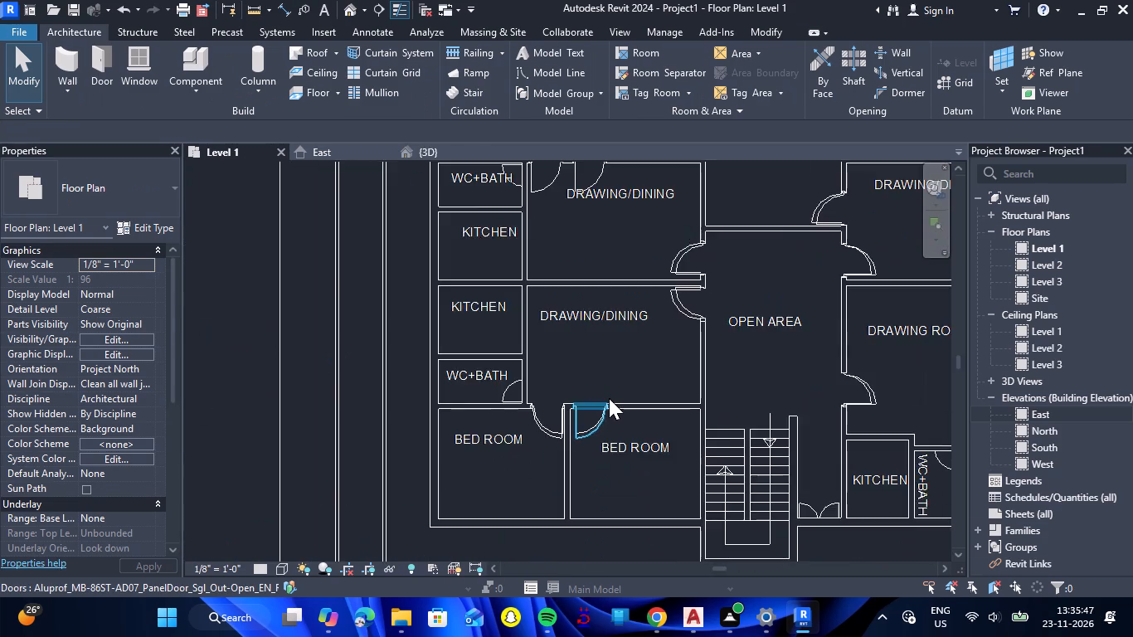
scroll(609, 398, "down", 2)
scroll(566, 203, "up", 9)
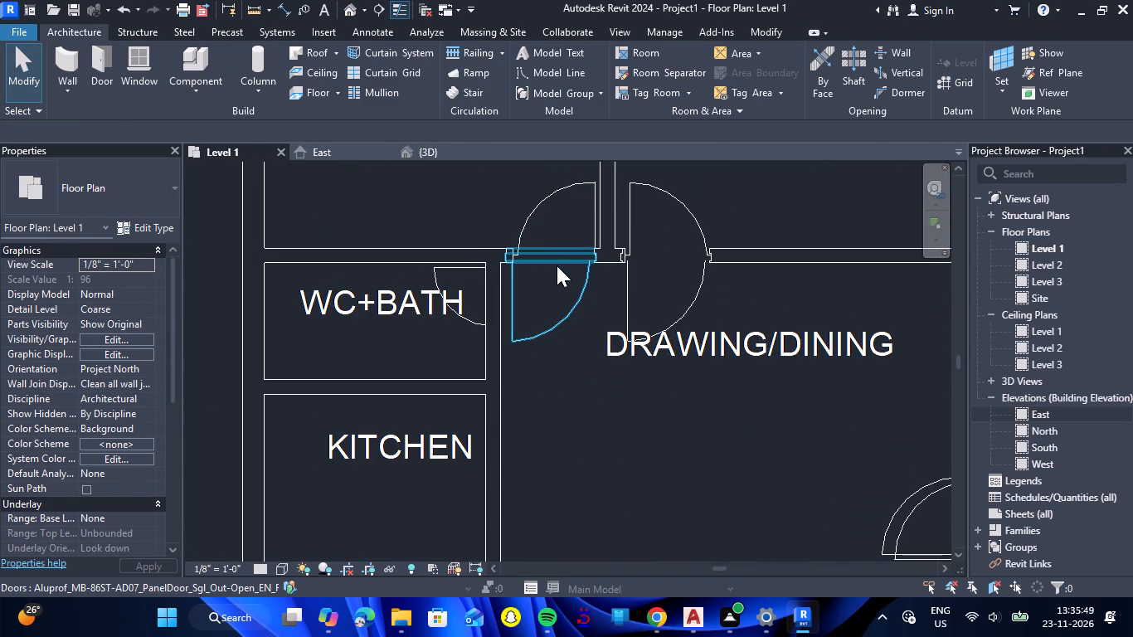
left_click(557, 265)
key("space")
key("space")
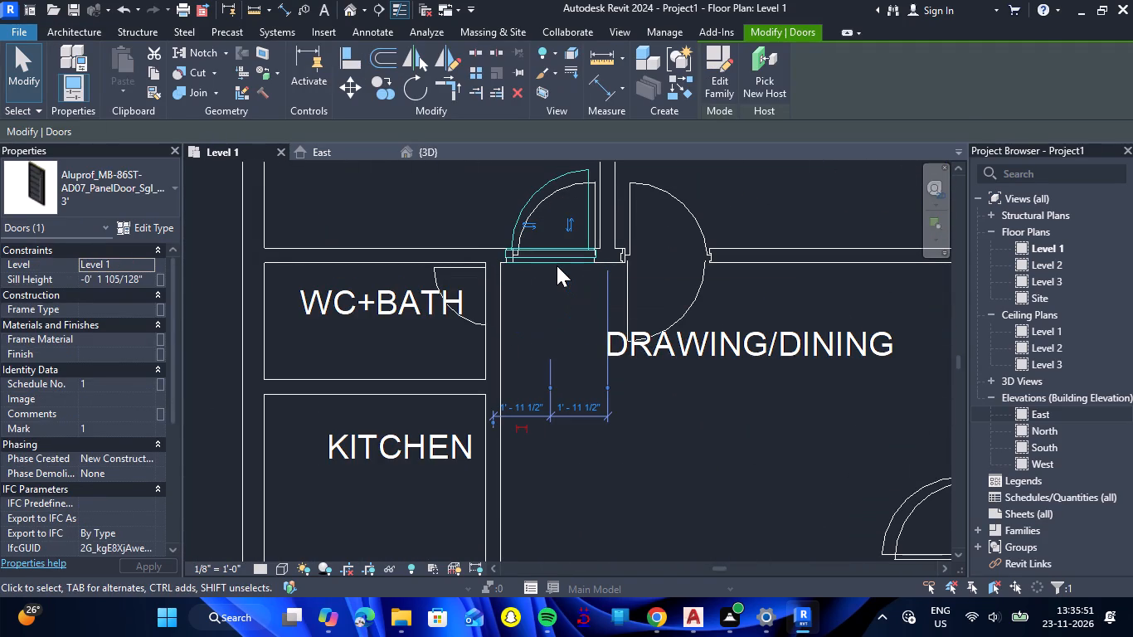
key("Right")
key("Left")
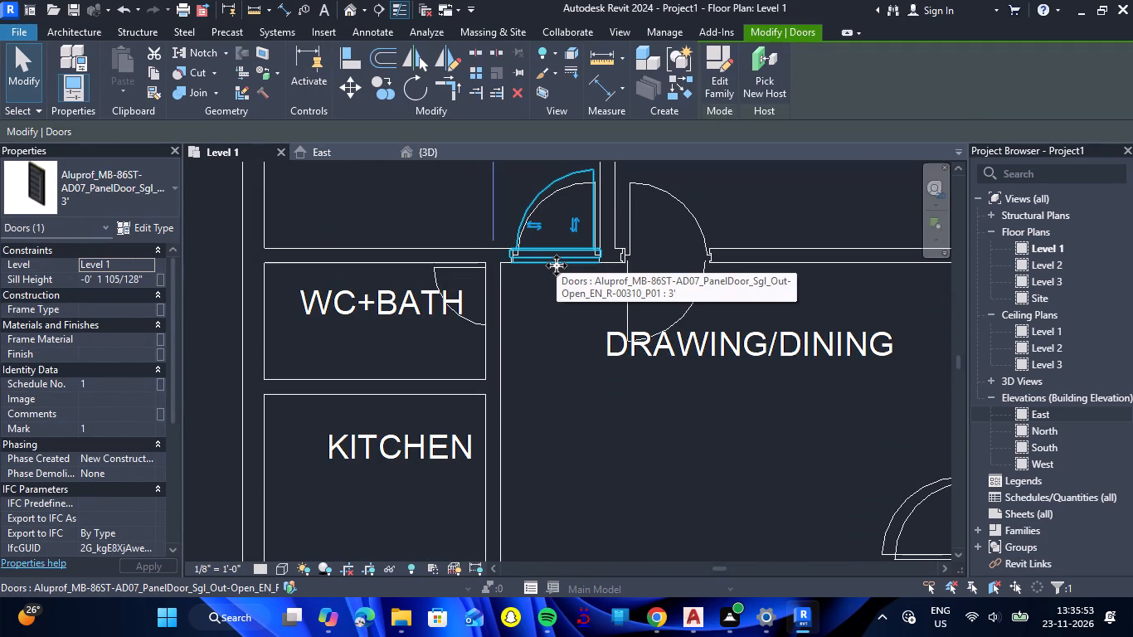
key("Escape")
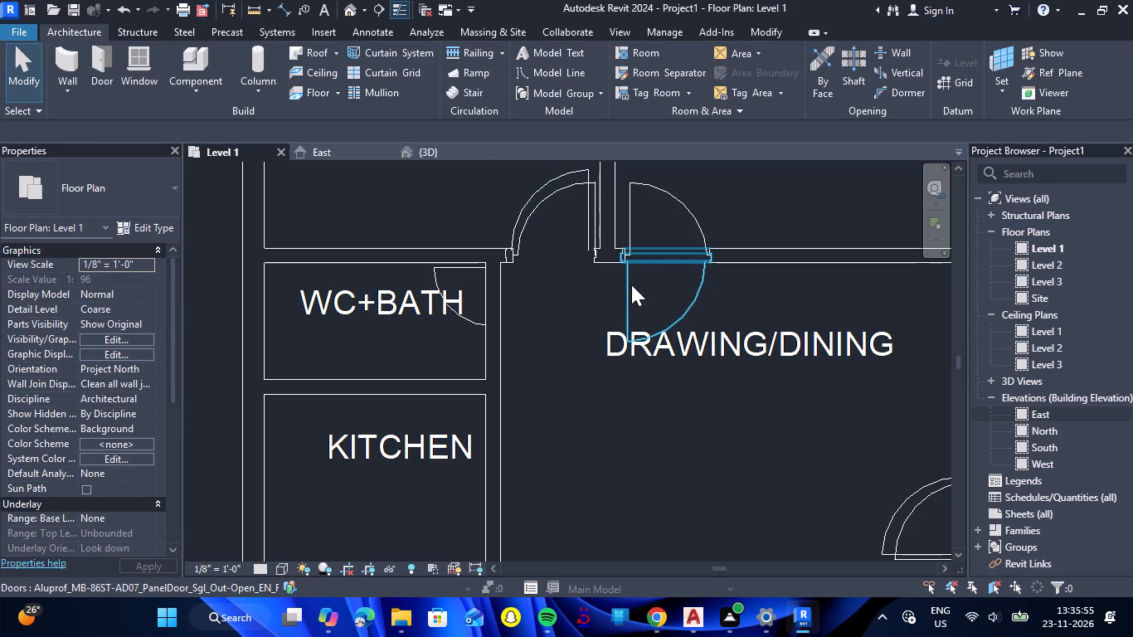
scroll(571, 212, "up", 3)
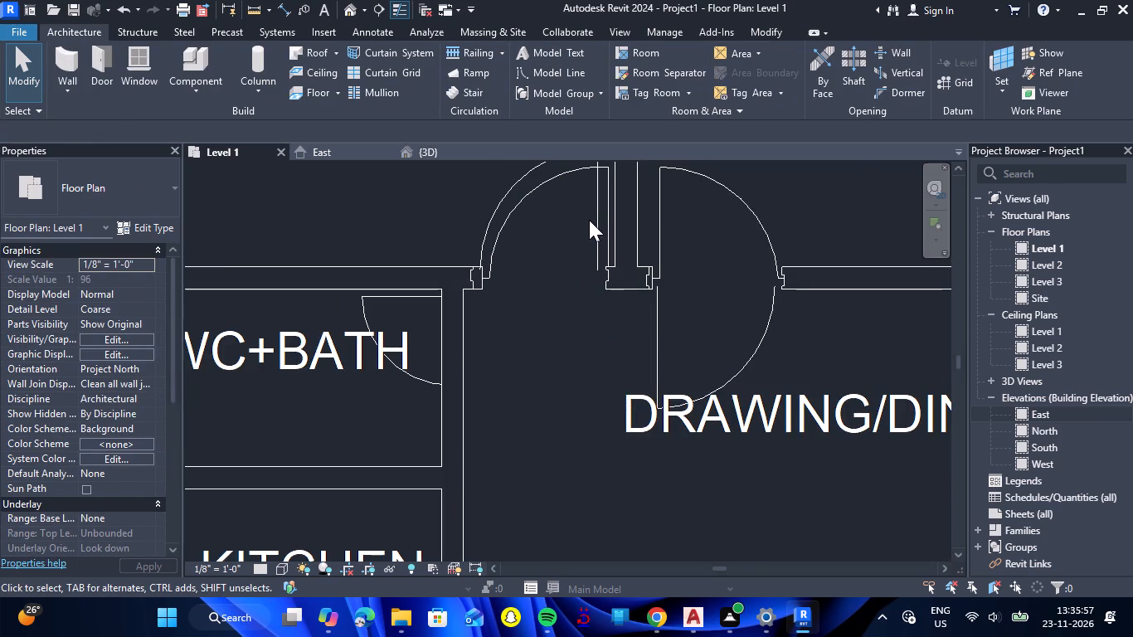
left_click(594, 229)
key("Right")
key("Escape")
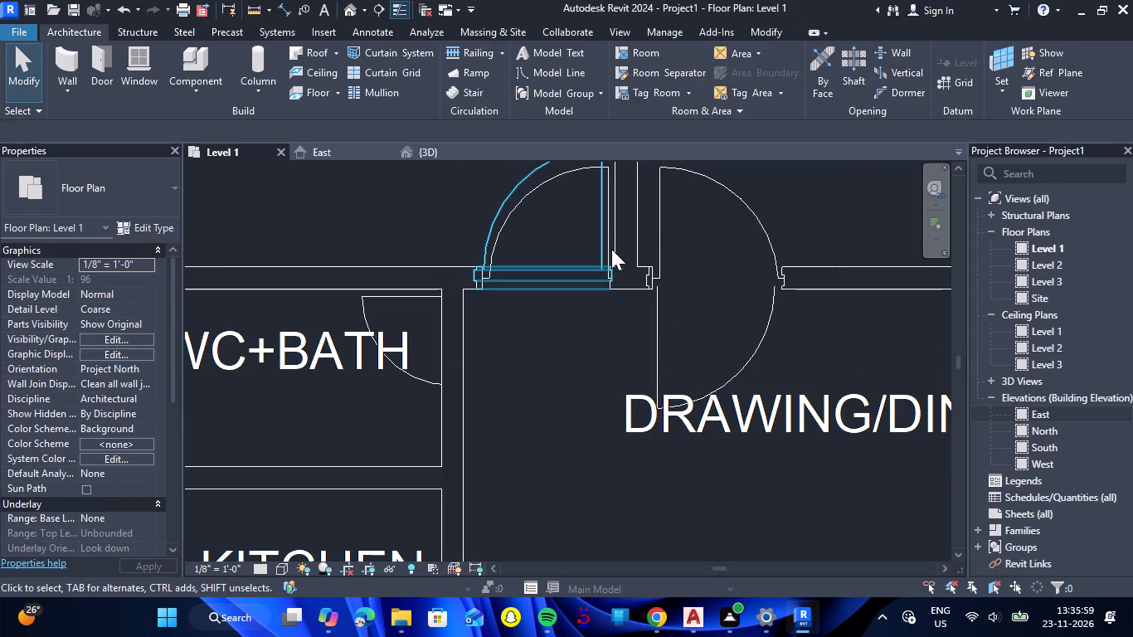
Flip the door of the second upper bedroom from the left to match the plan's swing and nudge it slightly right.
left_click(659, 362)
key("space")
key("space")
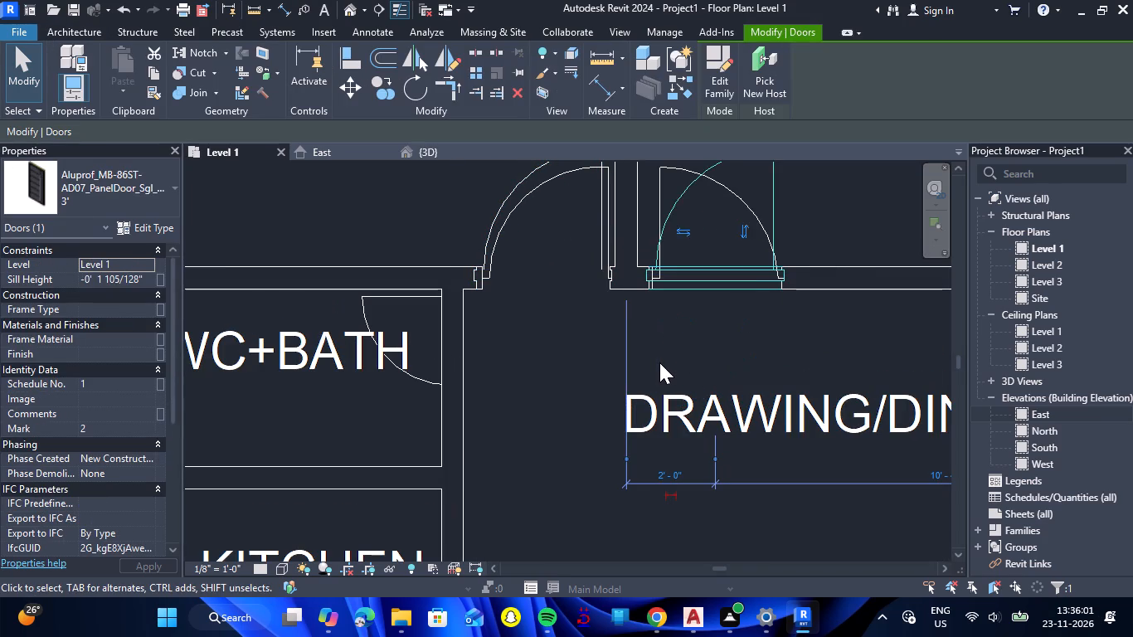
key("space")
key("Right")
key("Escape")
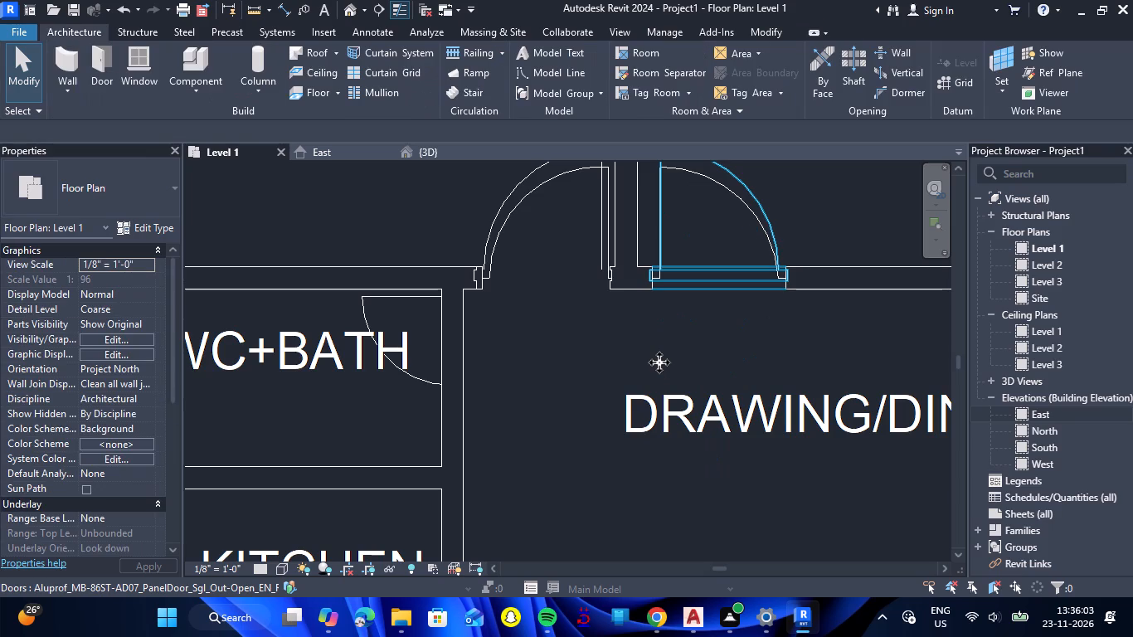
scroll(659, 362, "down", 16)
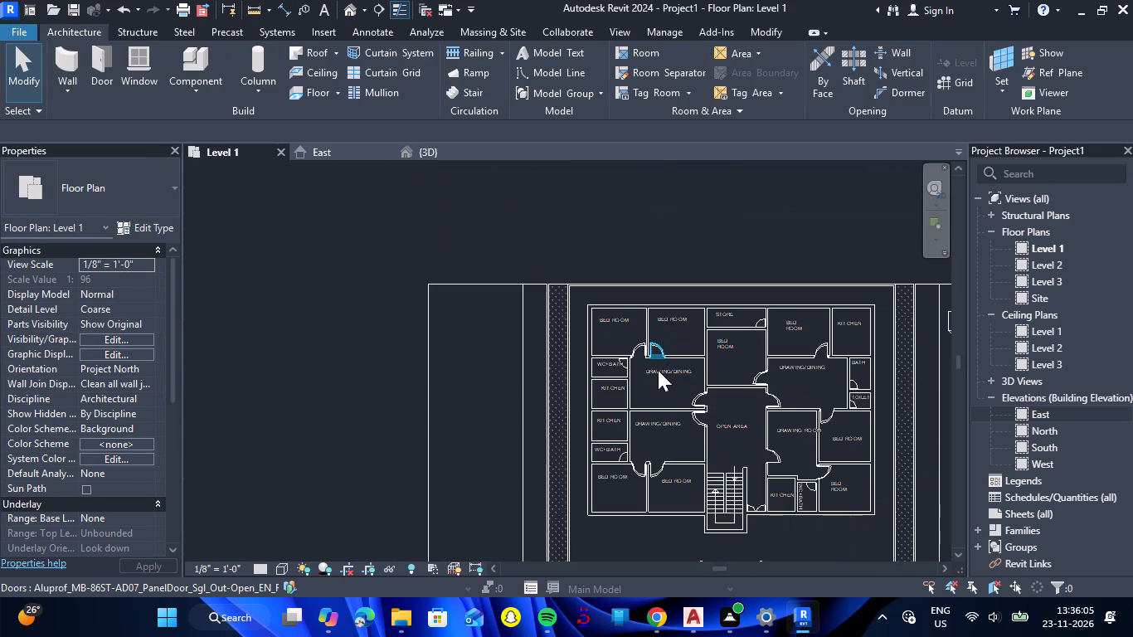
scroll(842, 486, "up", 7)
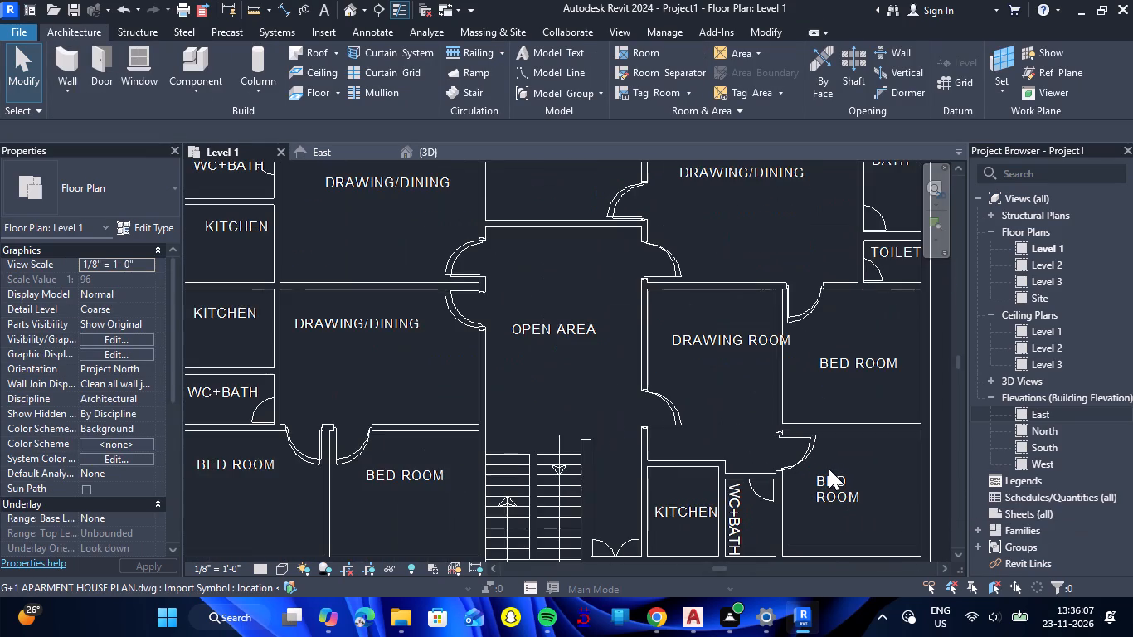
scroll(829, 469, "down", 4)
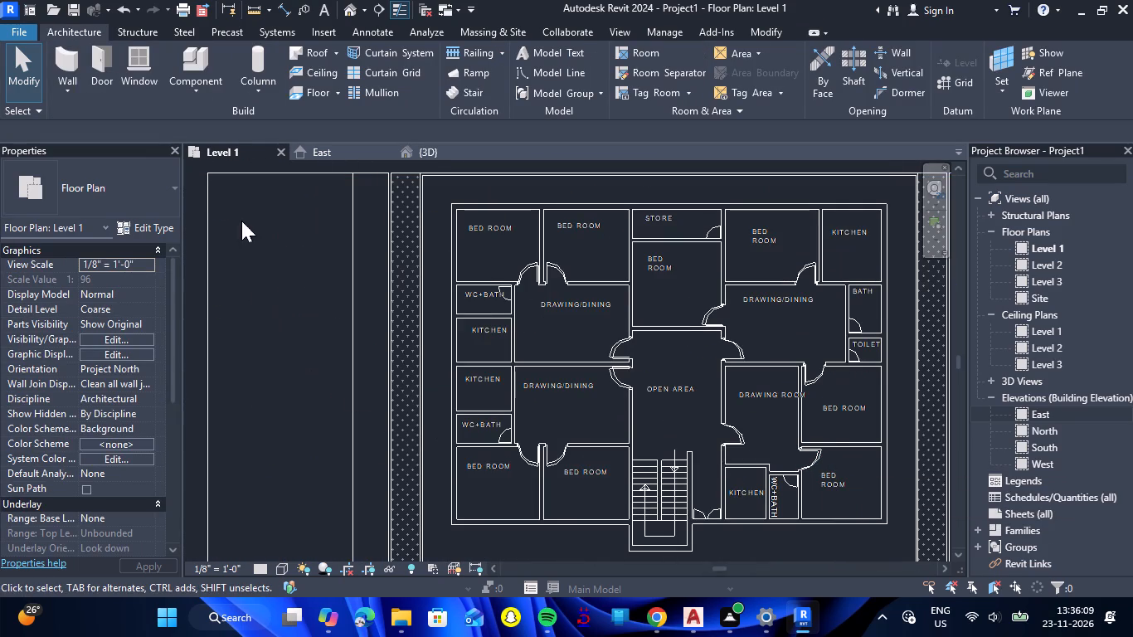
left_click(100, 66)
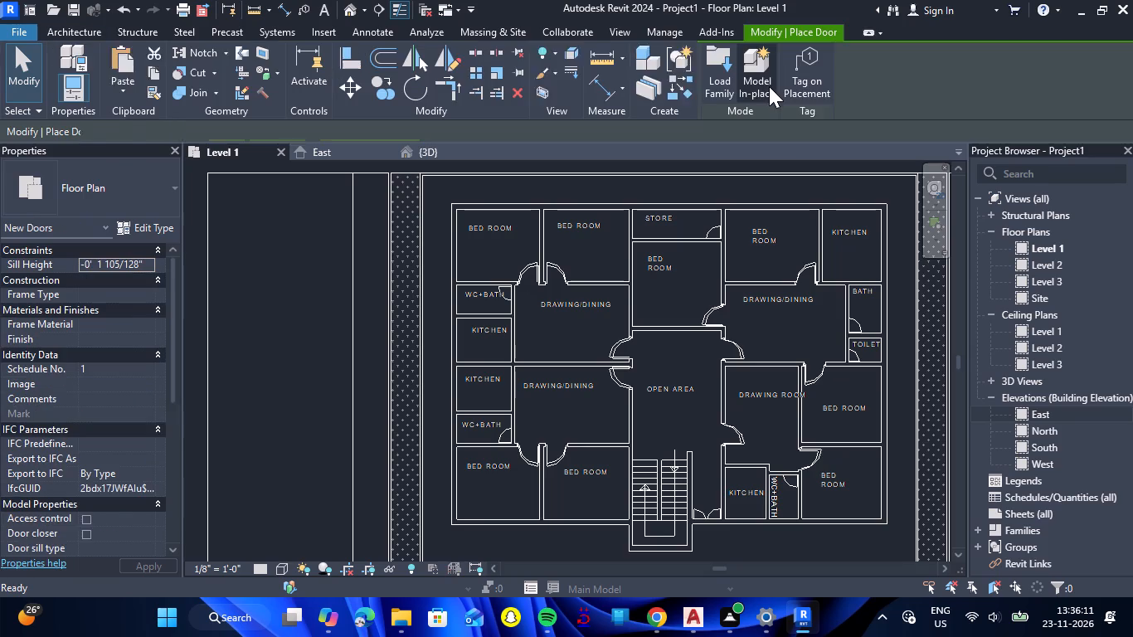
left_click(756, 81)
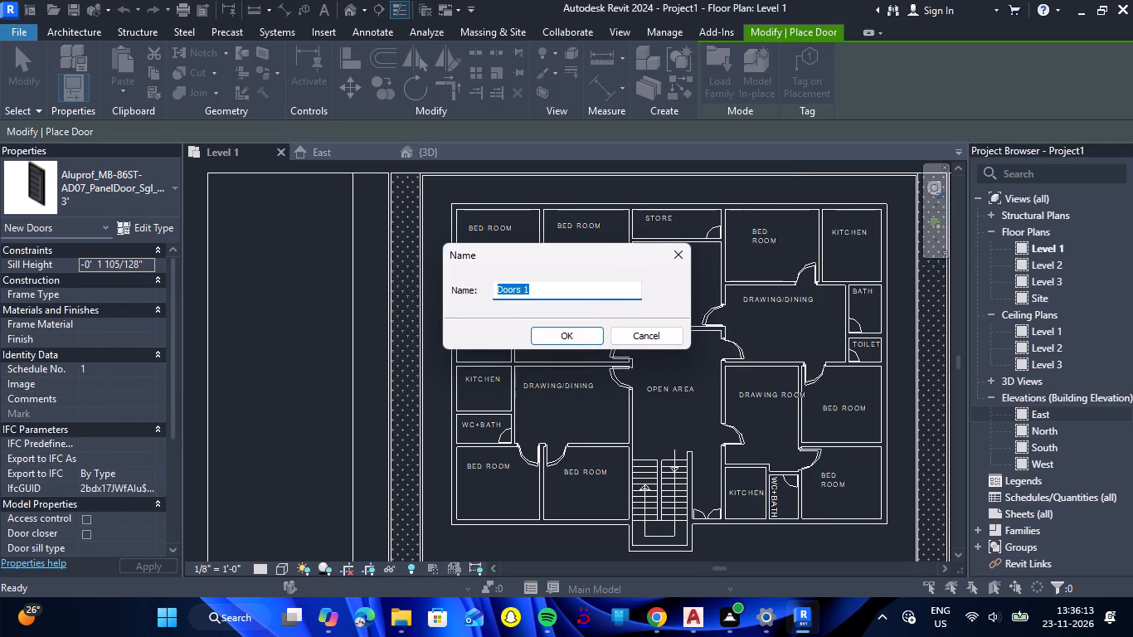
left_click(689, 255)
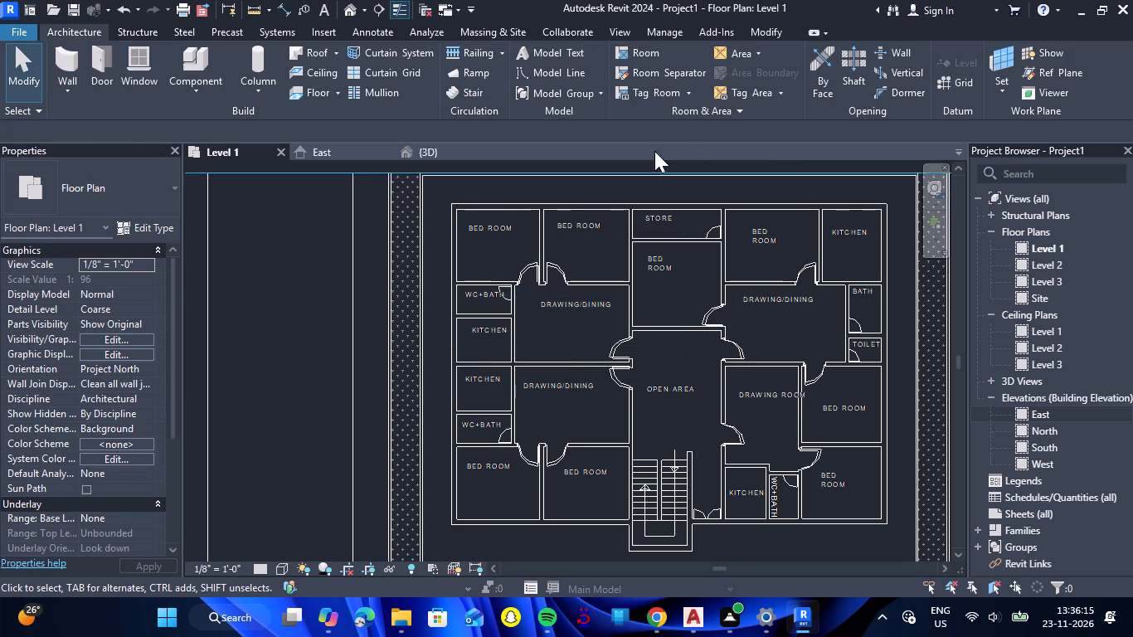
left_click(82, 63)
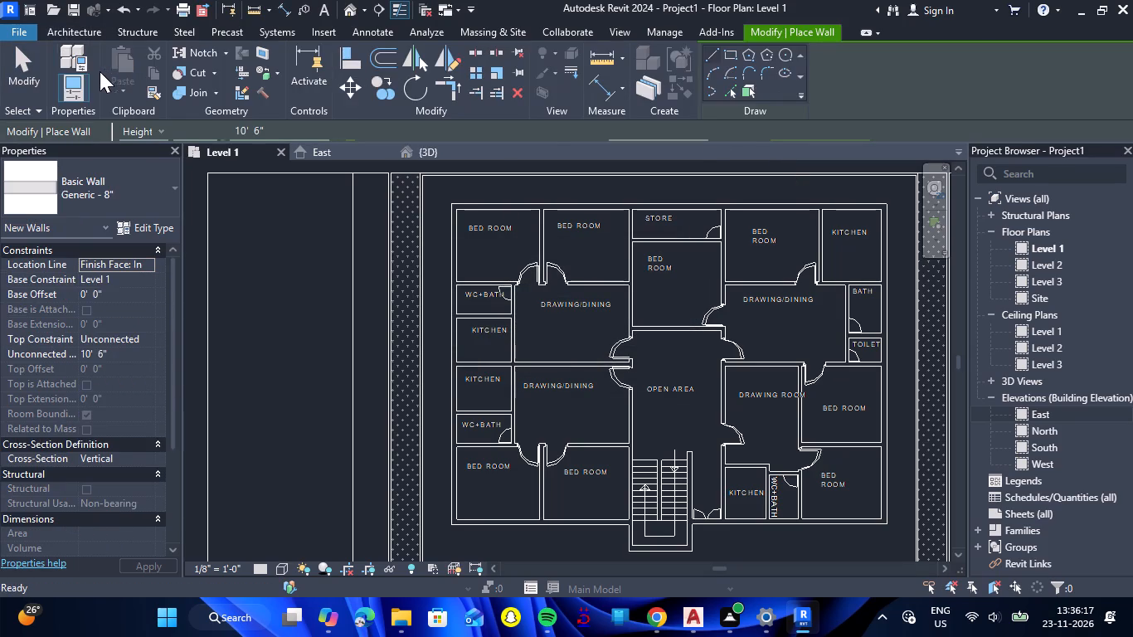
Load the M_Door-Interior-Single-2_Panel-Wood residential door family with its 650 x 2000mm type.
left_click(63, 32)
left_click(102, 77)
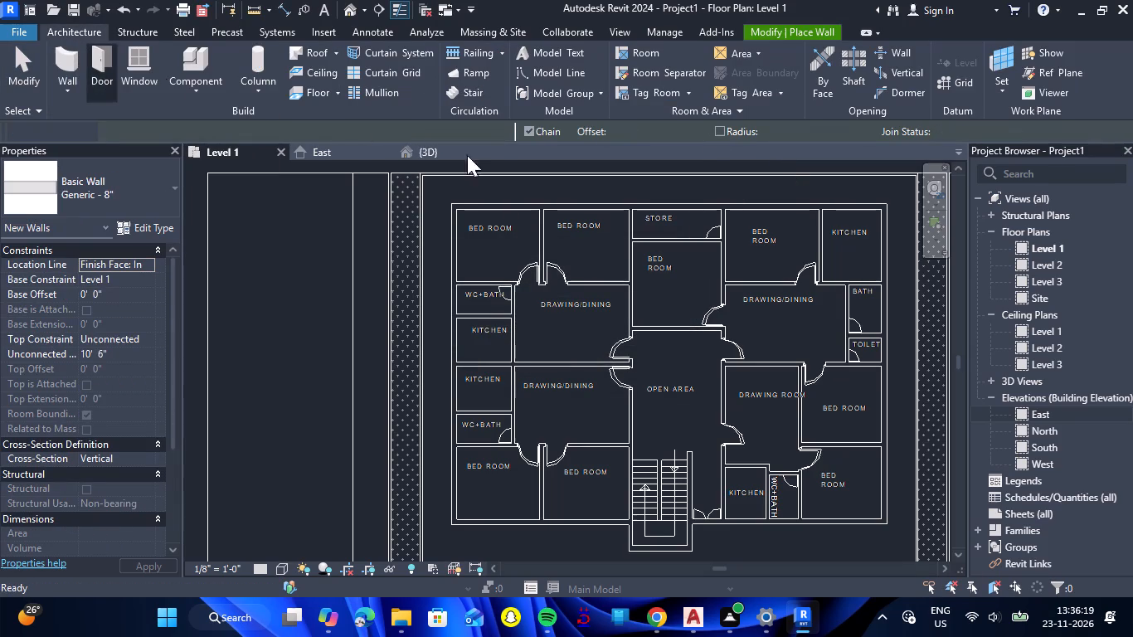
left_click(724, 89)
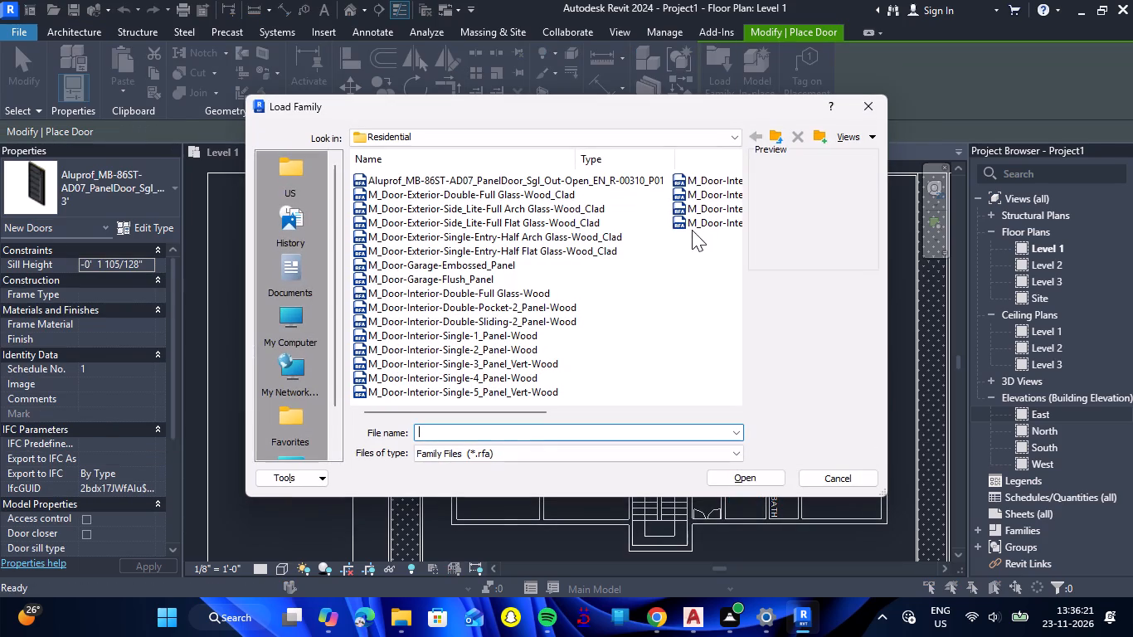
left_click(500, 189)
key("Down")
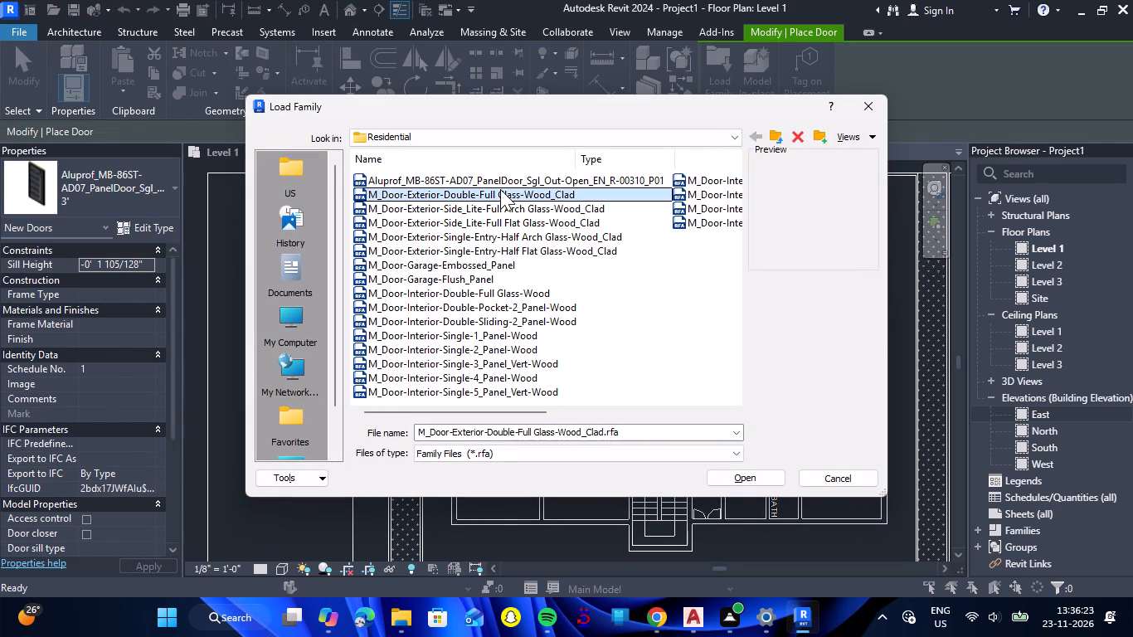
key("Down")
key("Down")
key("Down")
key("Down")
key("Down")
key("Down")
key("Down")
key("Down")
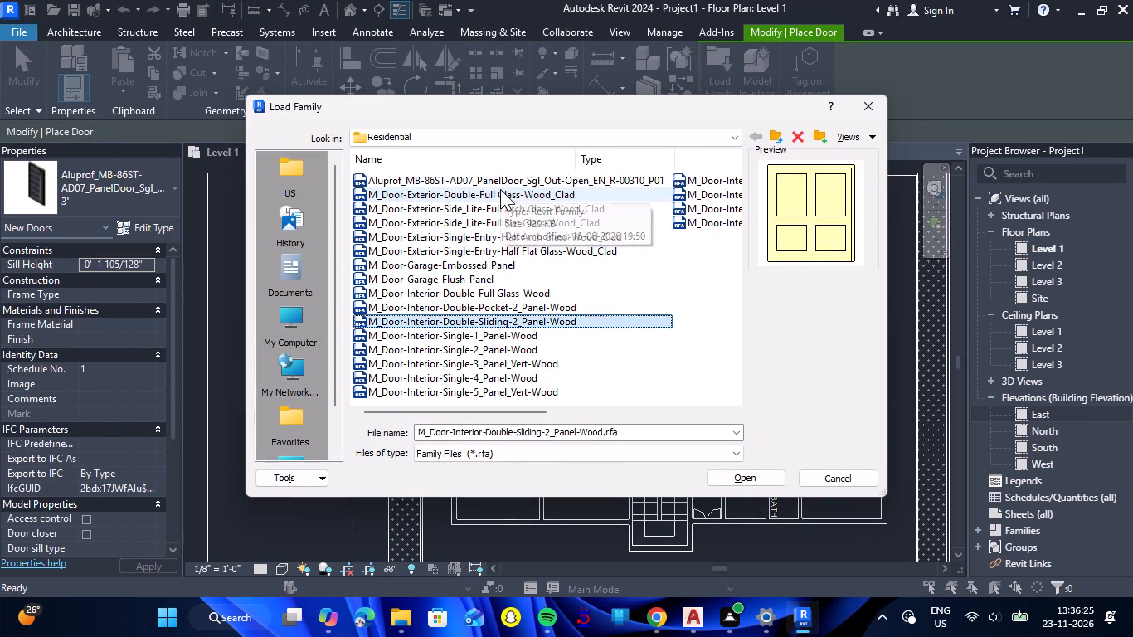
key("Down")
key("Down")
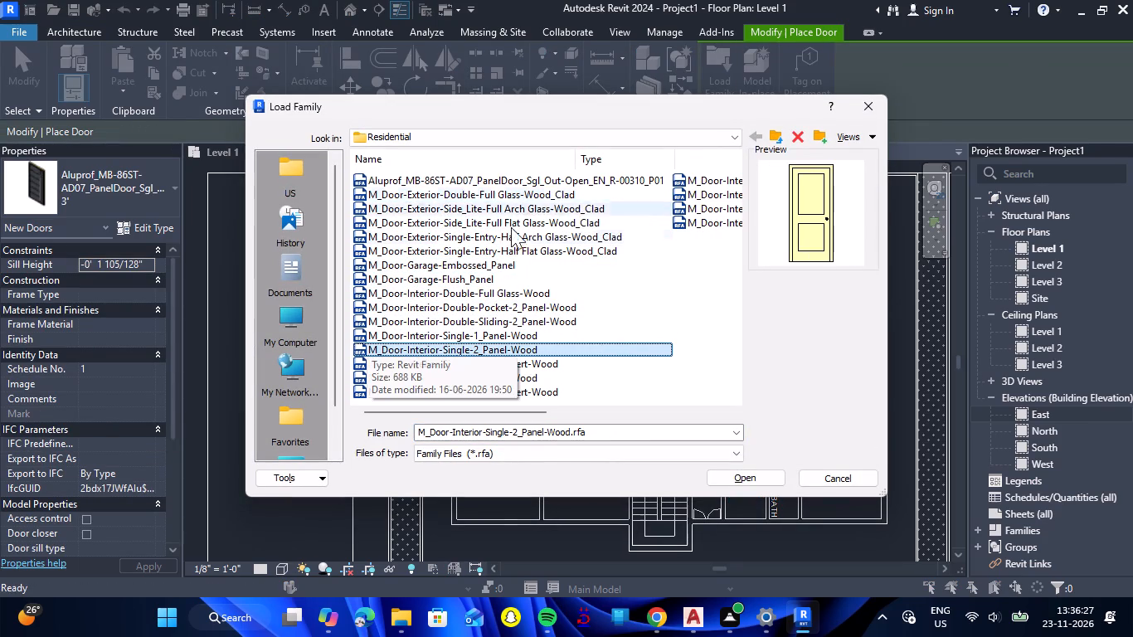
left_click(538, 337)
double_click(559, 346)
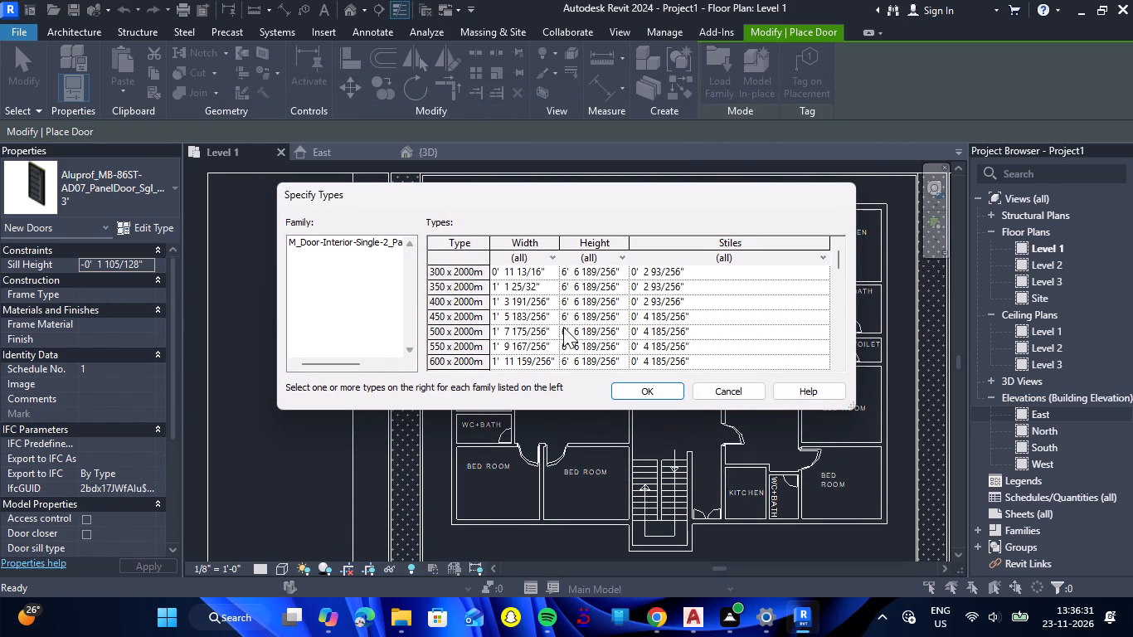
scroll(563, 327, "down", 3)
scroll(563, 327, "up", 1)
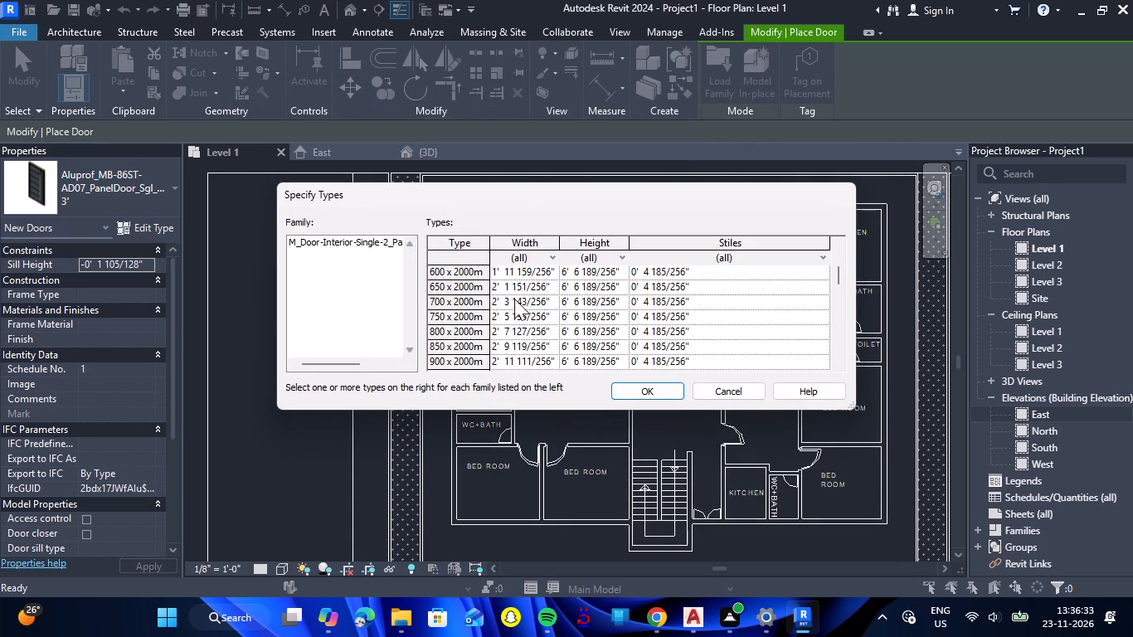
double_click(505, 285)
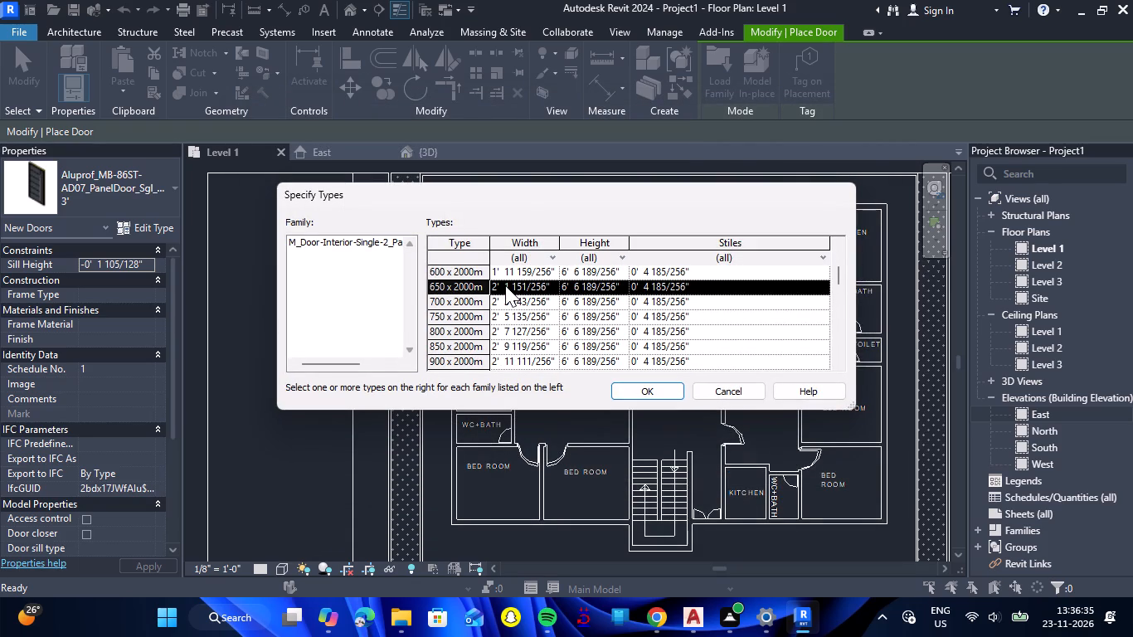
left_click(632, 385)
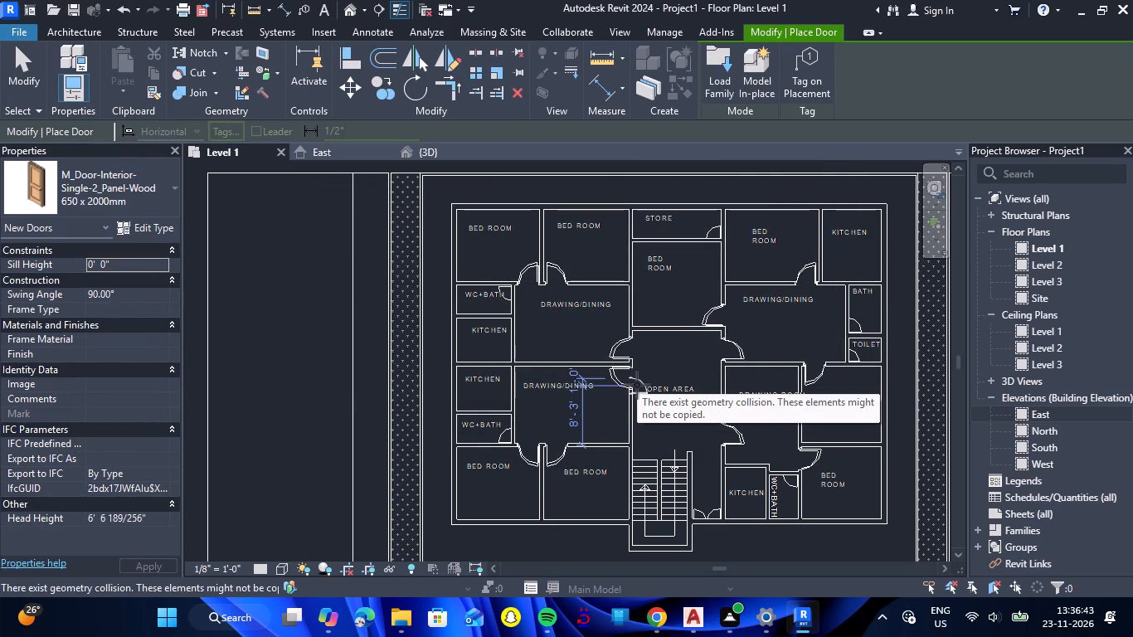
Duplicate the 650 x 2000mm two-panel interior wood door type and name the copy 2'2".
scroll(637, 385, "down", 1)
scroll(637, 385, "up", 1)
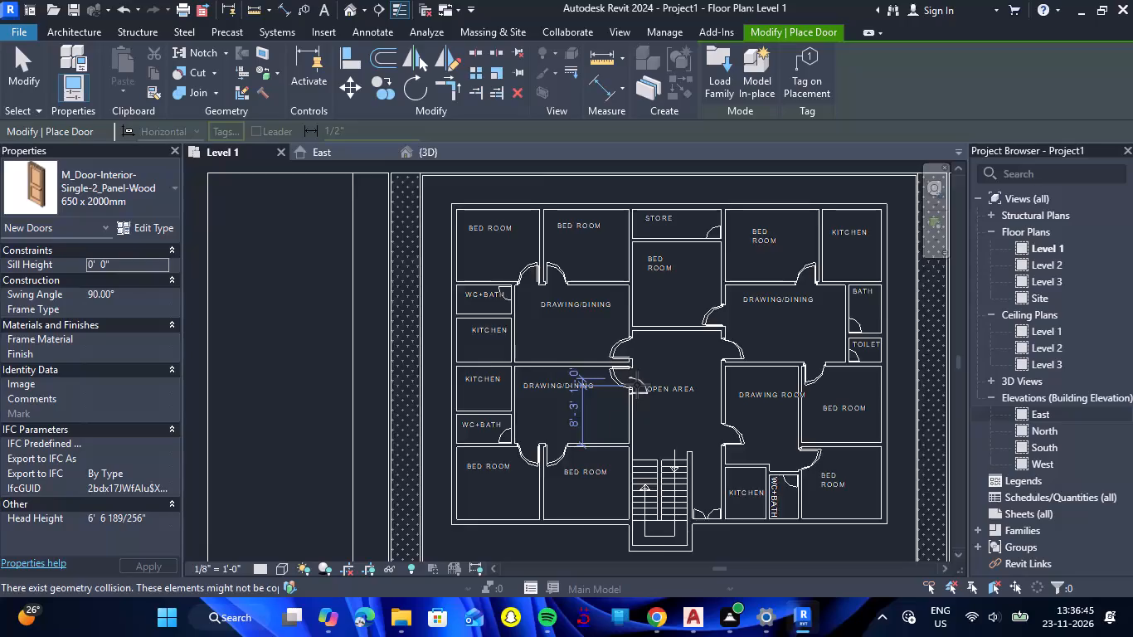
scroll(637, 385, "up", 1)
scroll(498, 440, "up", 9)
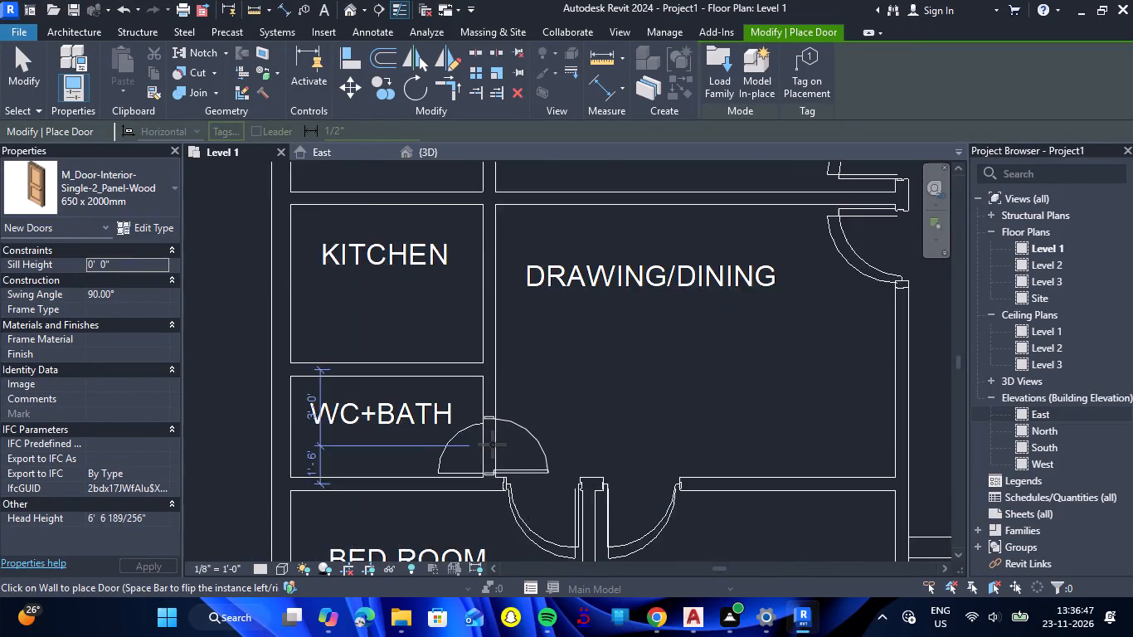
scroll(493, 445, "up", 5)
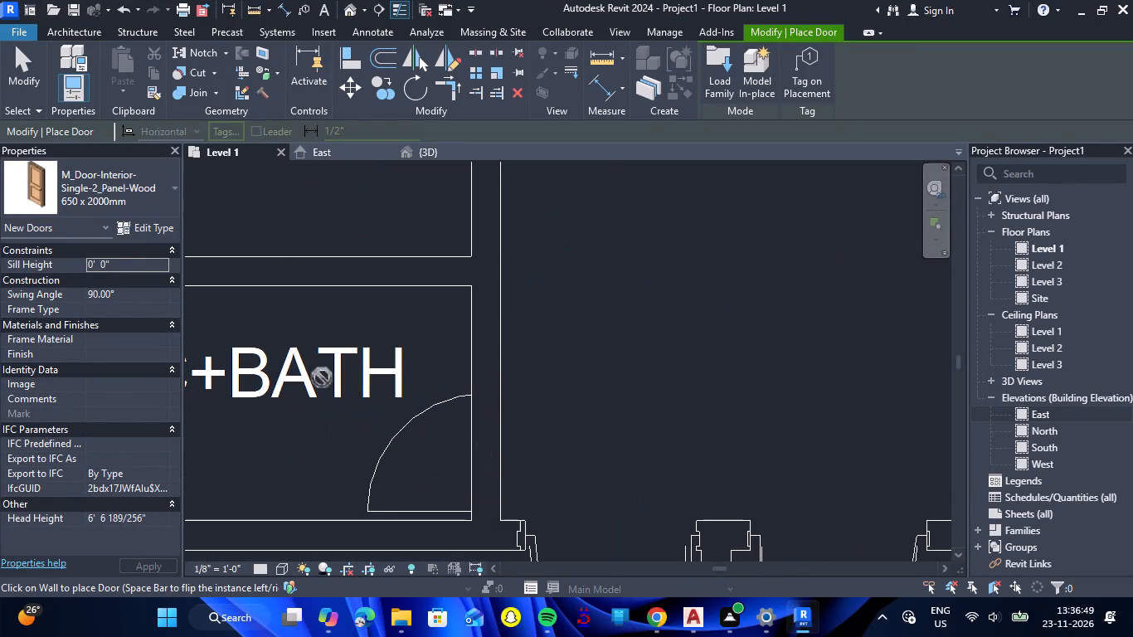
left_click(143, 225)
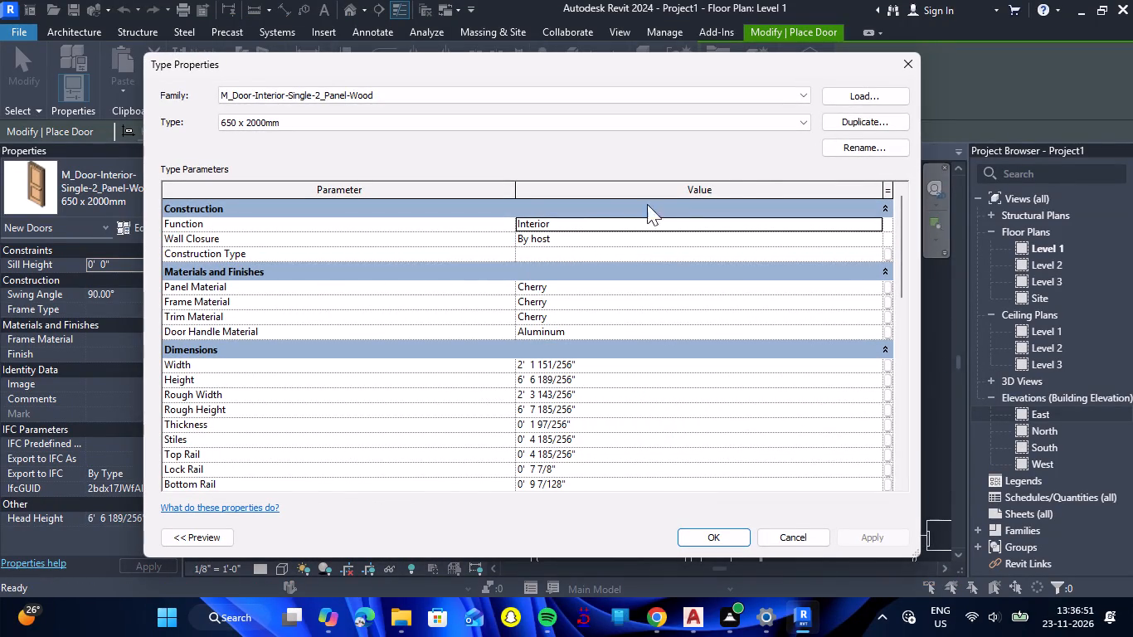
left_click(842, 124)
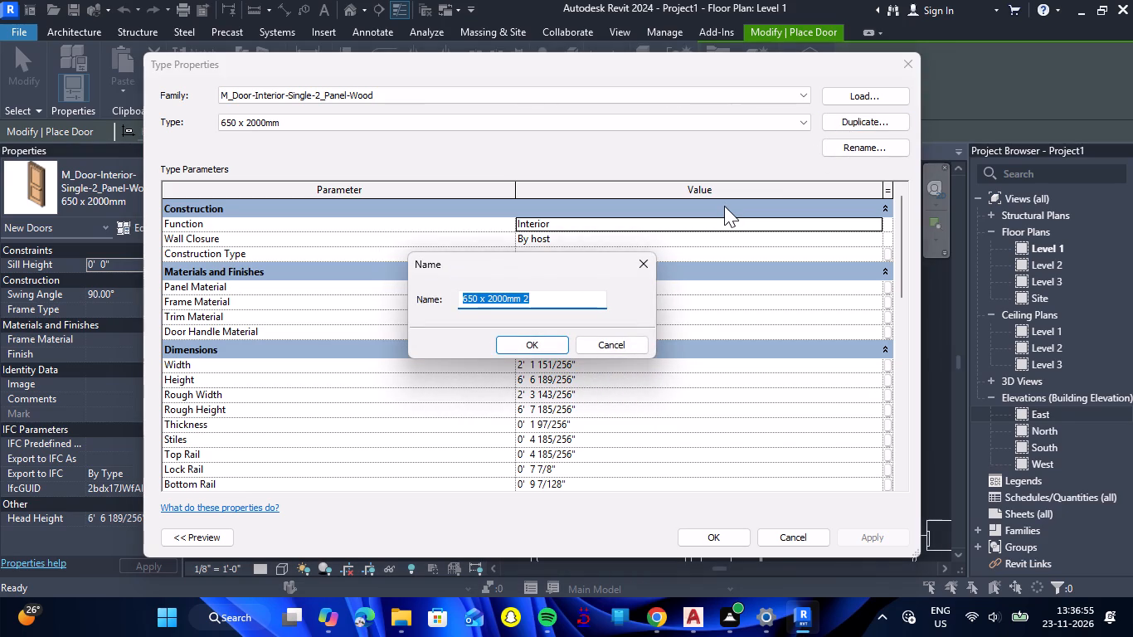
type("2'2\"")
key("Return")
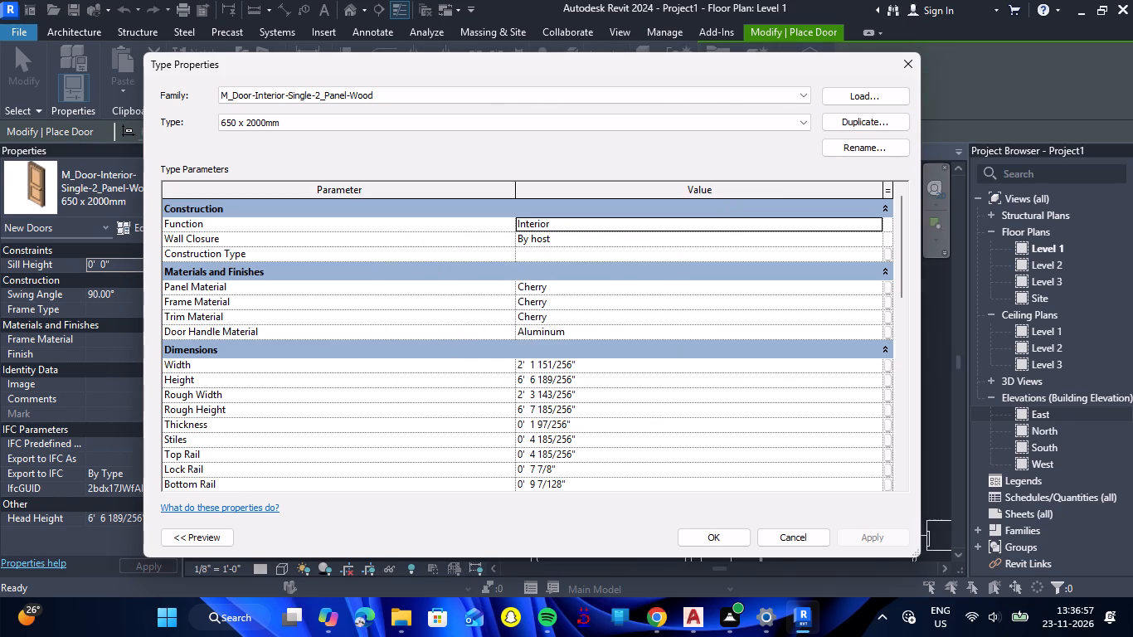
Set the 2'2" door type's width to 2'2" and its height to 6'.
left_click(604, 369)
type("2'2")
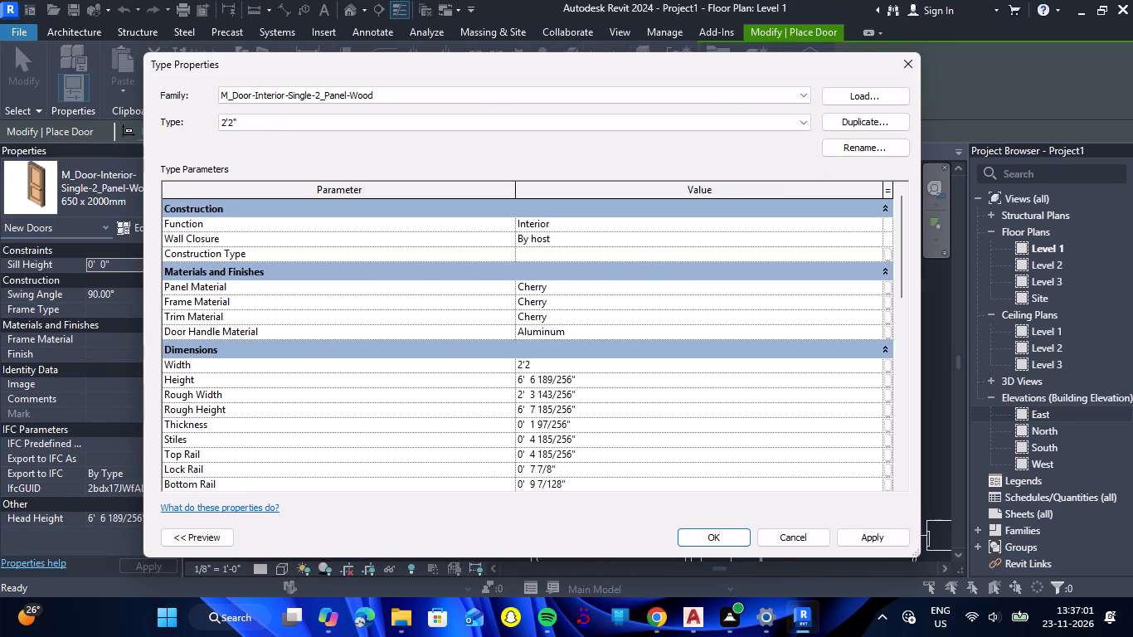
key("shift+quotedbl")
key("Return")
left_click(583, 381)
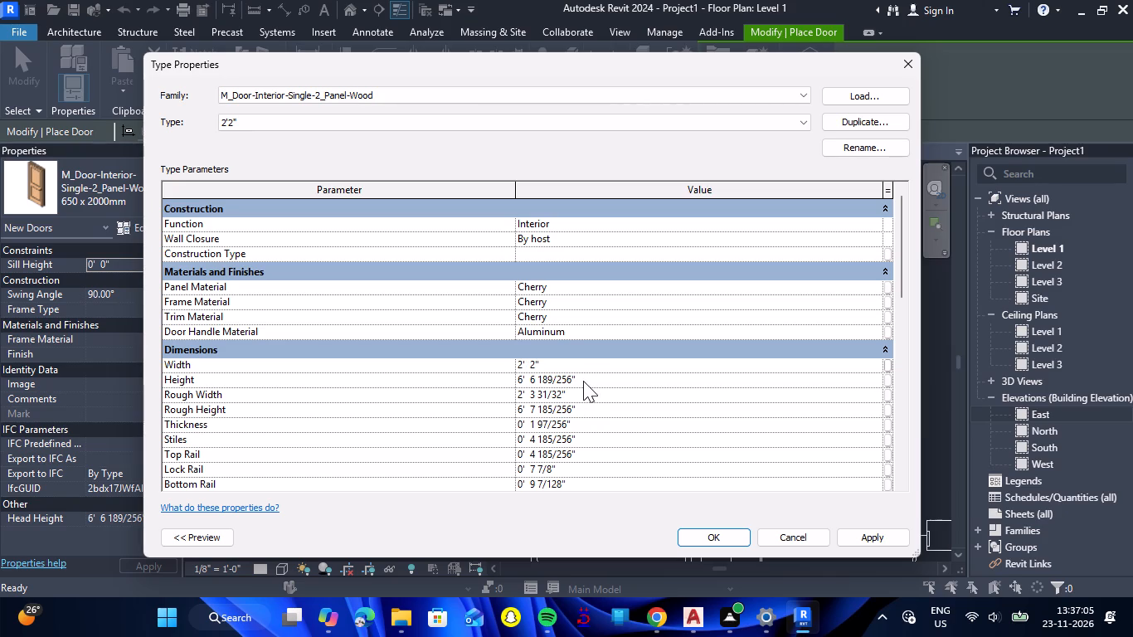
left_click_drag(584, 381, 496, 381)
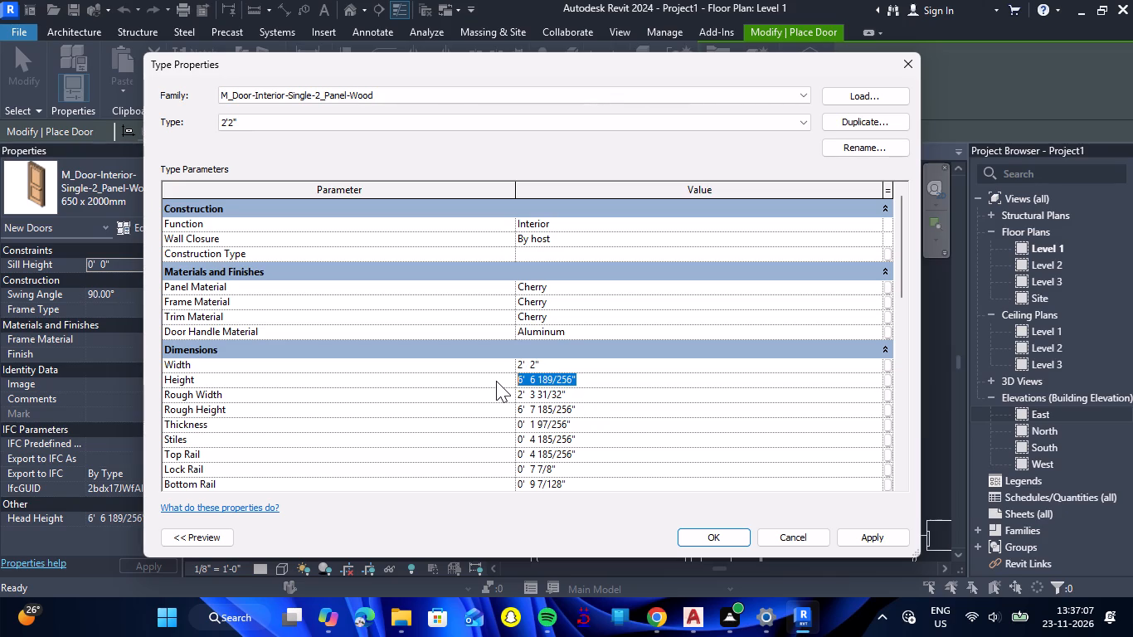
key("6")
key("apostrophe")
key("Return")
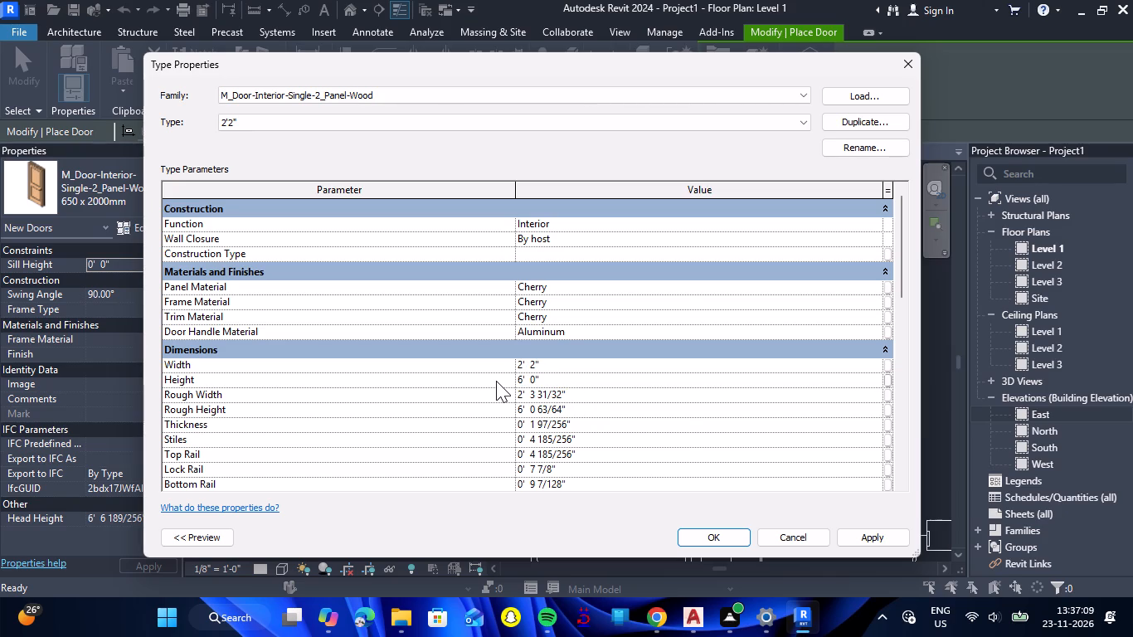
left_click(715, 533)
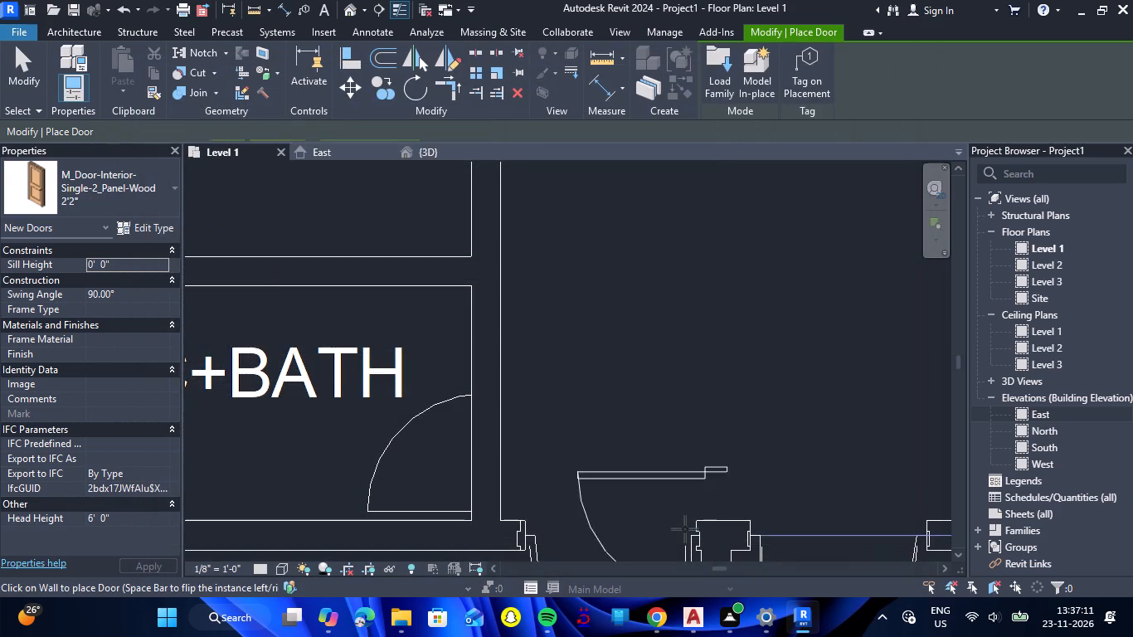
Place a 2'2" door in the lower-left WC+BATH's wall facing the dining room, swinging into the bathroom at the plan's door opening.
scroll(551, 414, "down", 4)
scroll(500, 438, "up", 7)
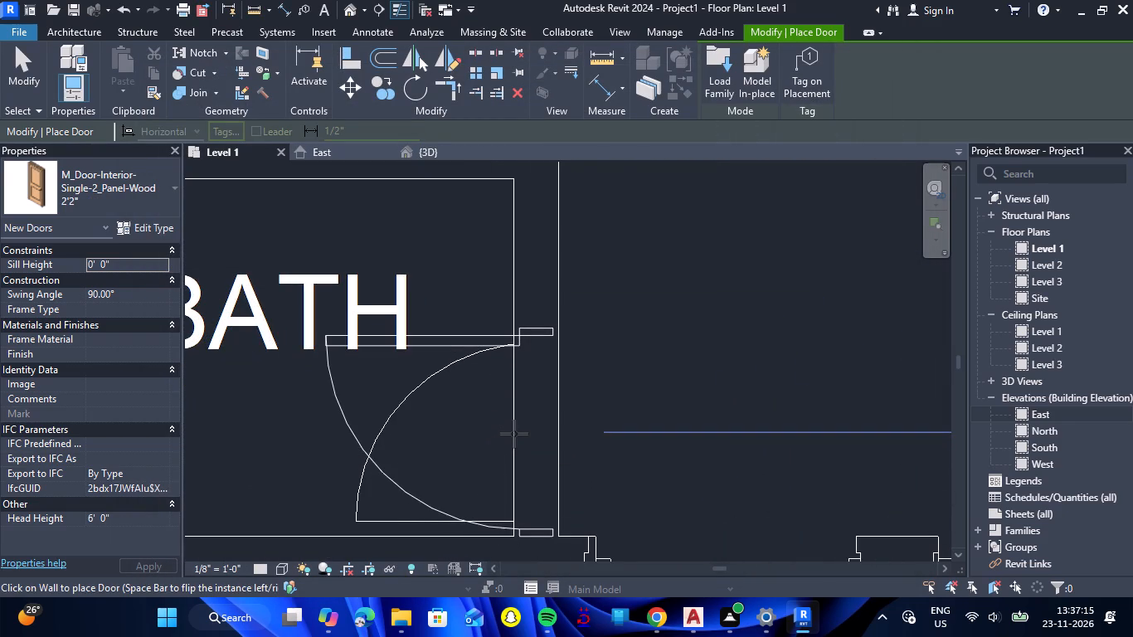
left_click(518, 427)
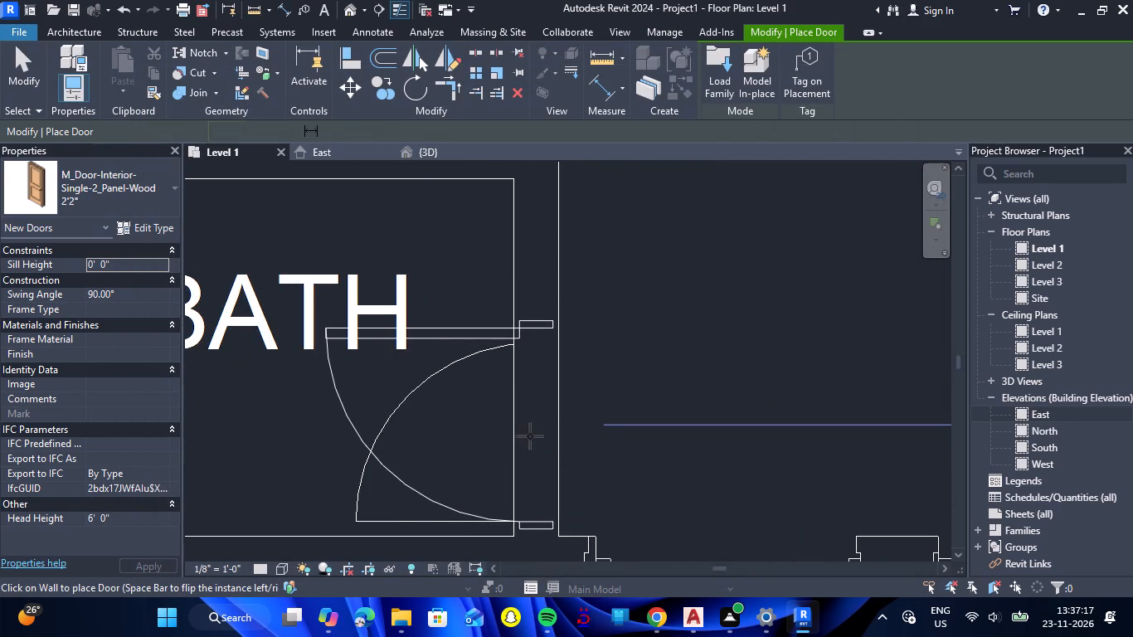
Place a 2'2" door in the upper-left WC+BATH's wall facing the dining room, swinging into the bathroom as on the plan.
scroll(605, 429, "down", 17)
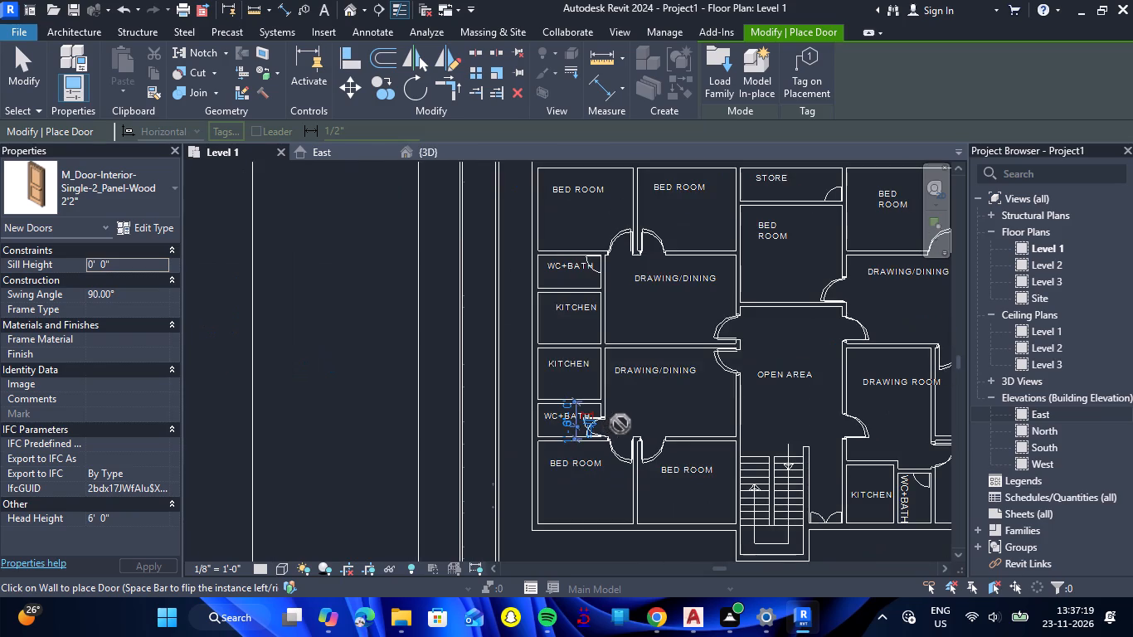
scroll(610, 279, "up", 16)
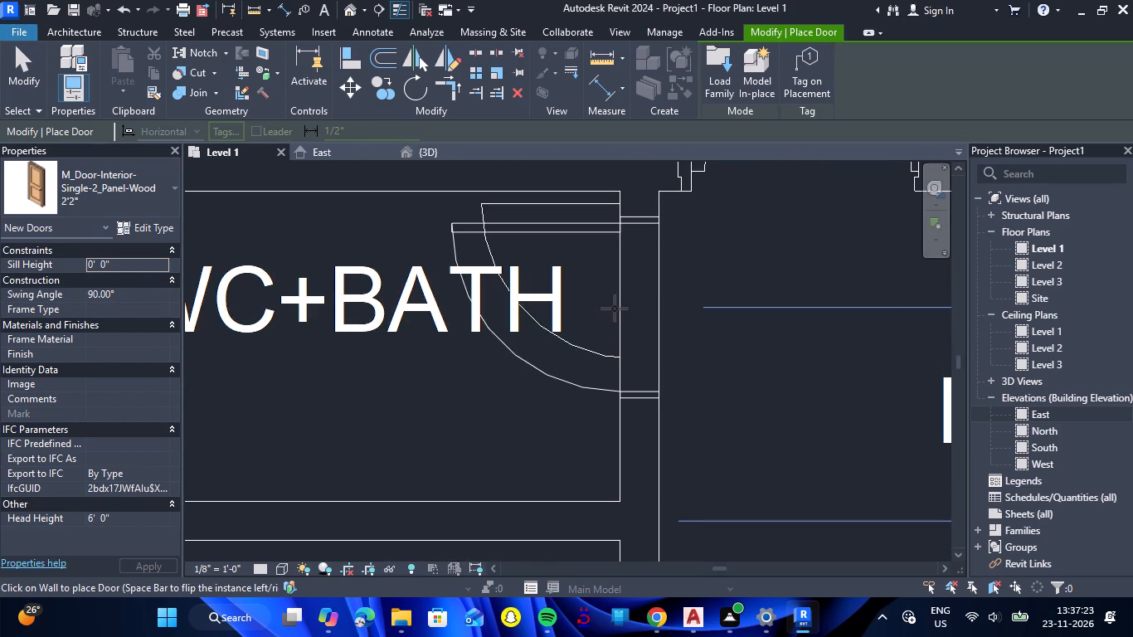
left_click(616, 296)
Place a 2'2" door in the wall between the store and the bedroom below it, swinging into the store as on the plan.
scroll(438, 346, "down", 15)
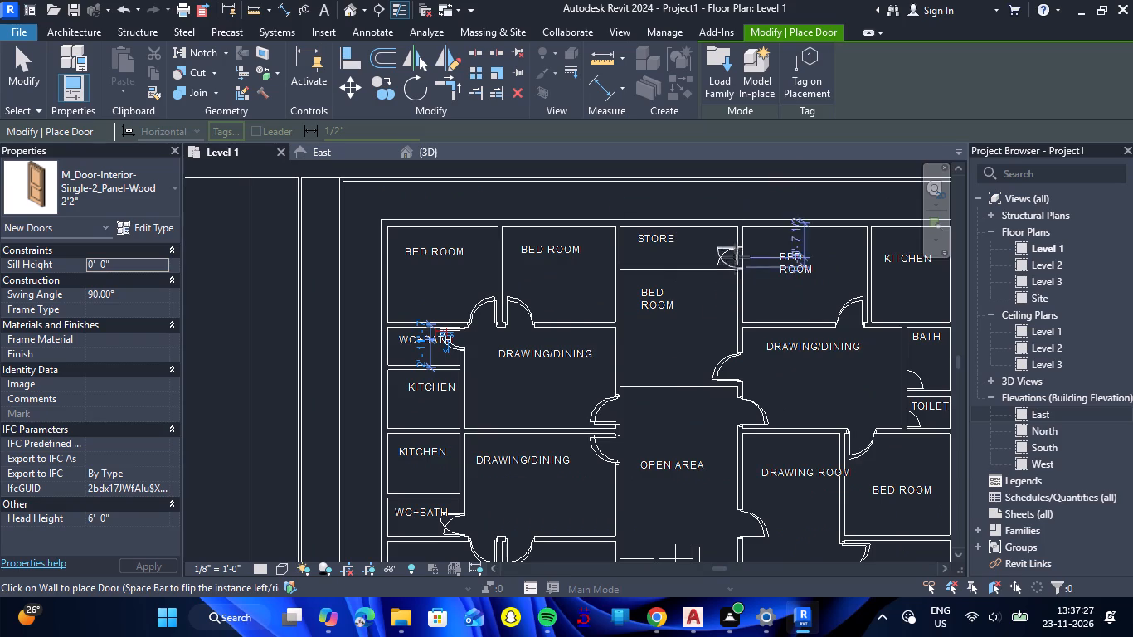
scroll(736, 250, "up", 9)
scroll(717, 257, "down", 7)
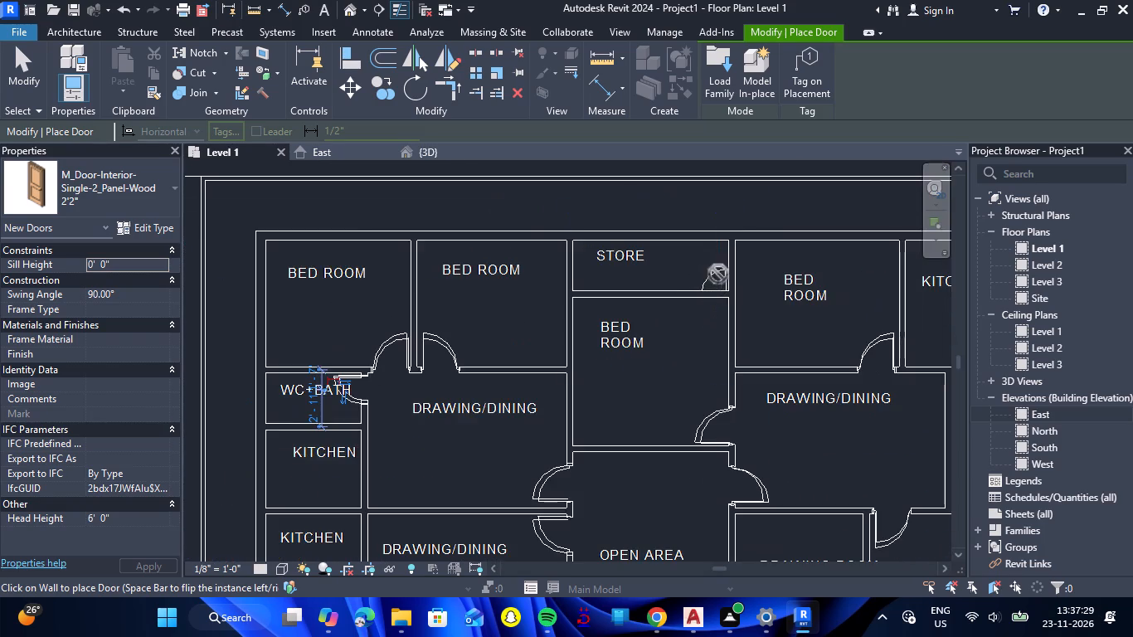
scroll(712, 253, "up", 13)
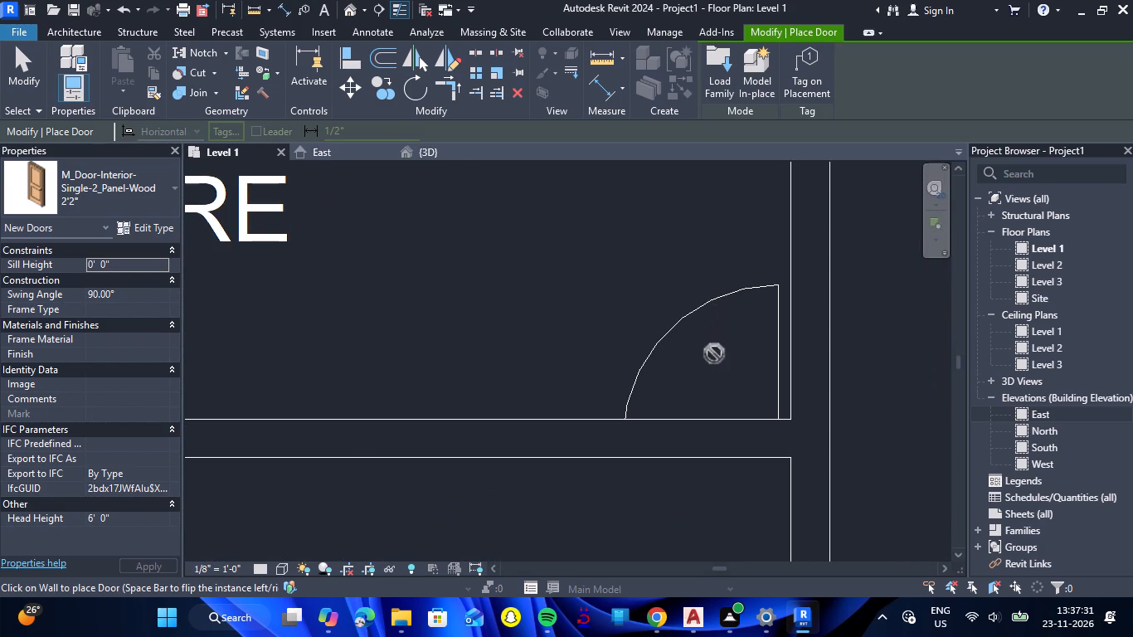
left_click(690, 418)
Place a 2'2" door in the toilet's wall beside the right-hand drawing/dining room, swinging into the toilet.
scroll(662, 371, "down", 14)
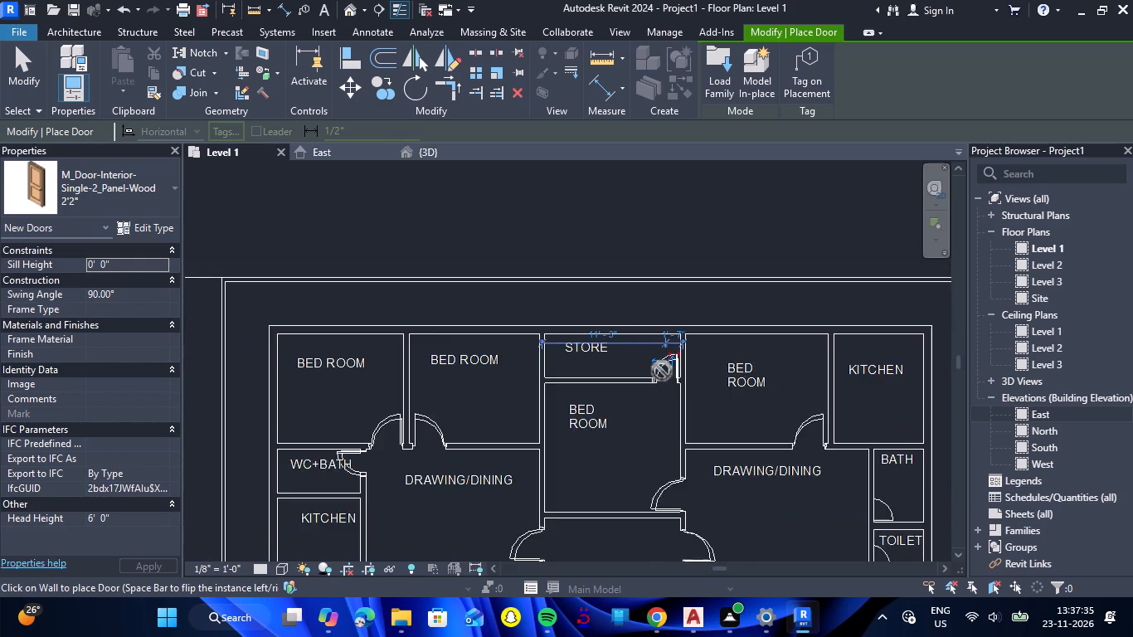
scroll(662, 371, "down", 8)
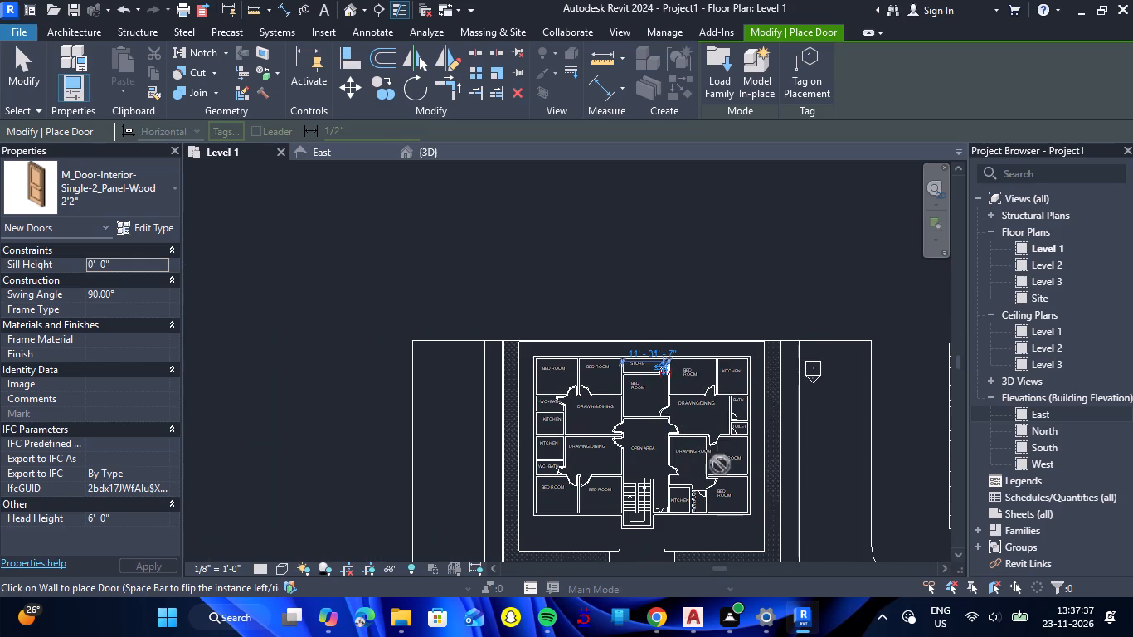
scroll(732, 435, "up", 9)
scroll(735, 430, "up", 15)
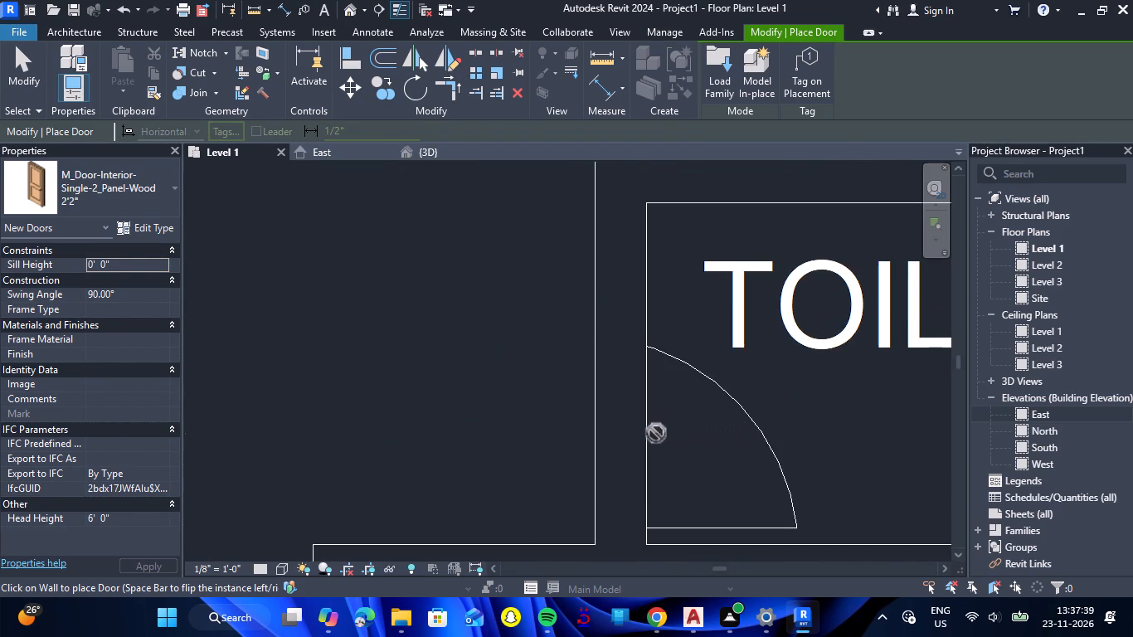
left_click(653, 420)
Place a 2'2" door in the wall between the right-hand drawing/dining room and the bath, swinging into the bath as on the plan.
scroll(661, 417, "down", 3)
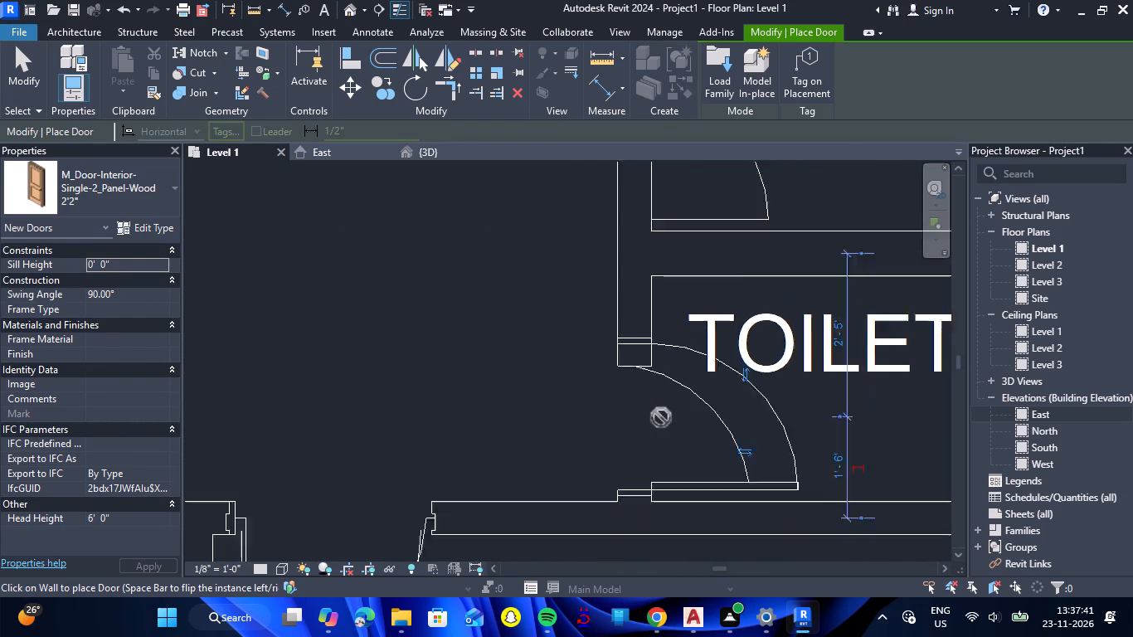
scroll(661, 417, "down", 8)
scroll(668, 316, "up", 7)
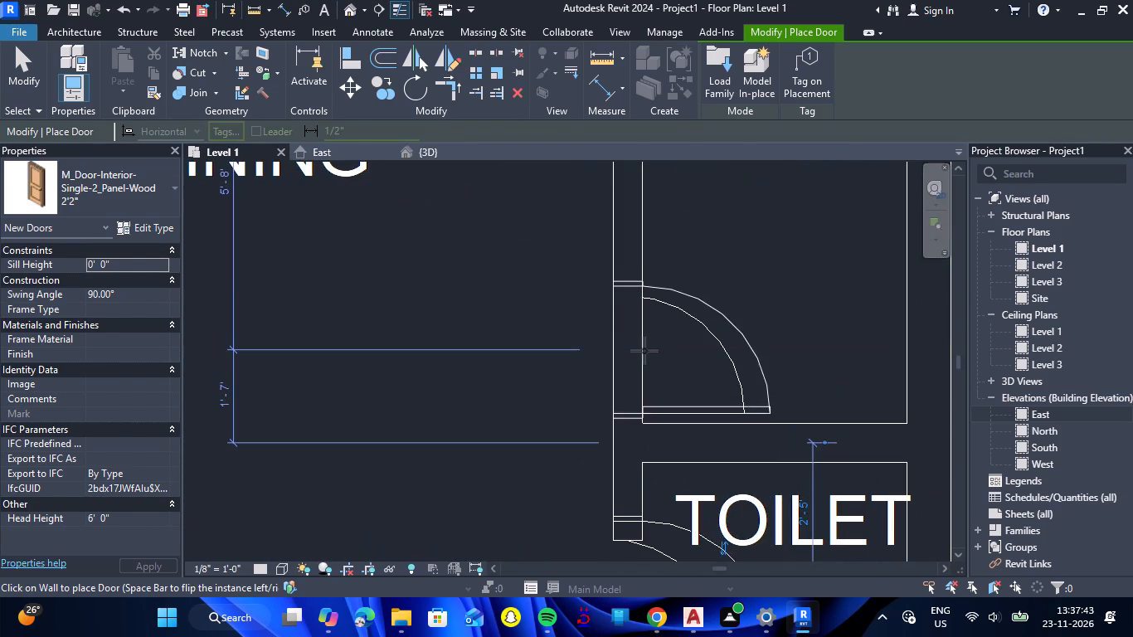
left_click(647, 362)
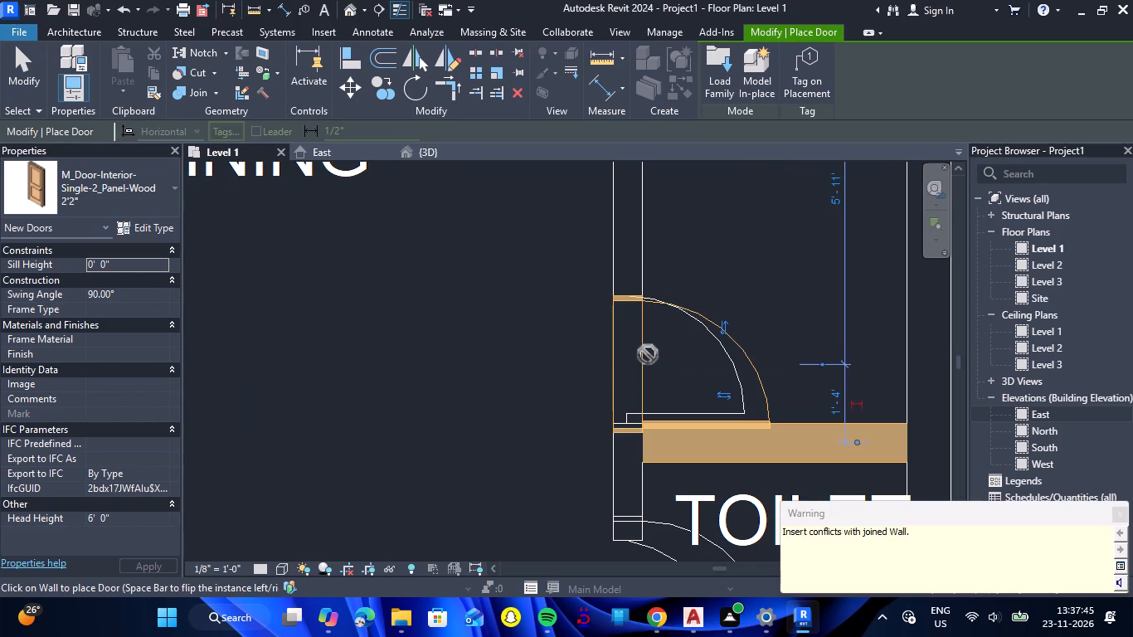
Nudge the bath door slightly up along its wall, clear of the wall between the bath and the toilet.
key("Up")
key("Up")
key("Up")
key("Escape")
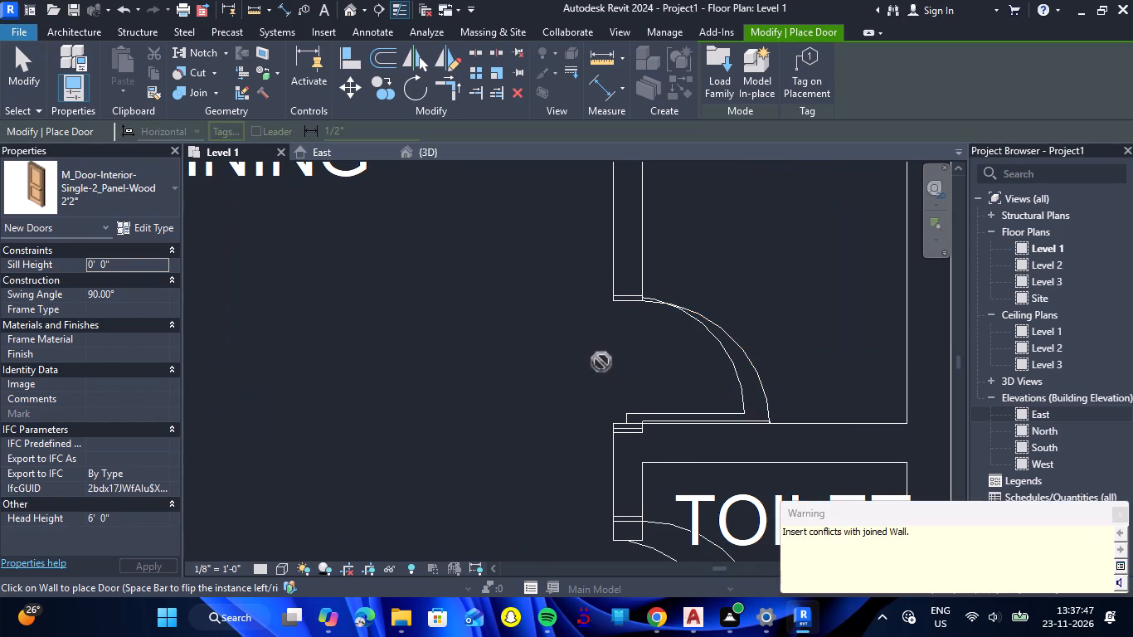
key("Escape")
left_click(643, 397)
key("Up")
key("Up")
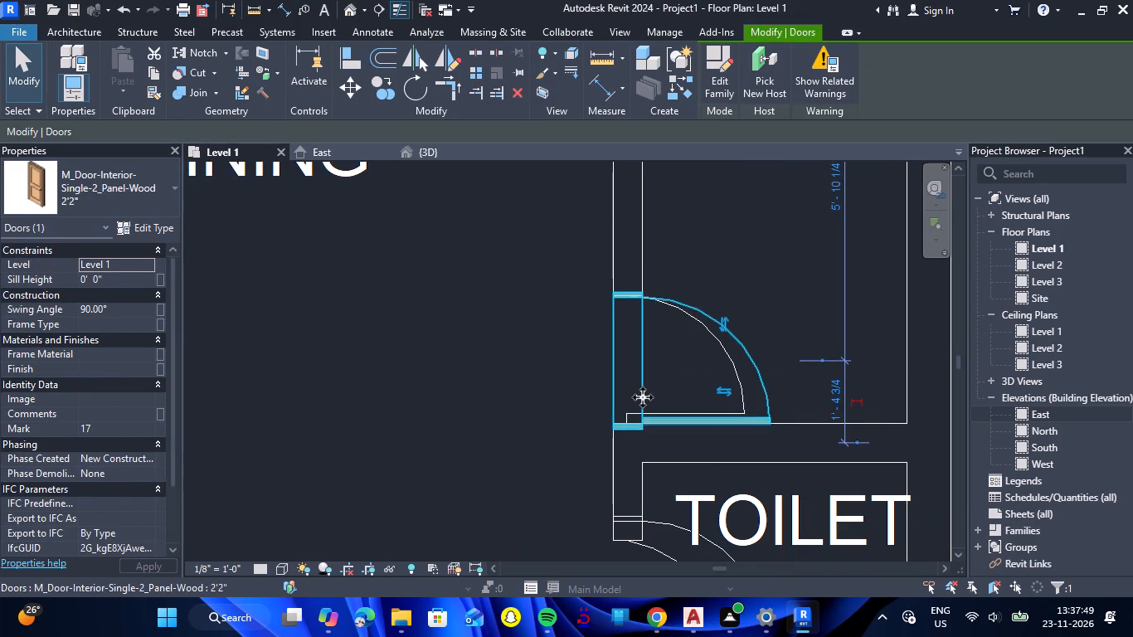
key("Up")
key("Up")
key("Escape")
Change the toilet door to a duplicated type named 2' with its width set to 2'.
scroll(643, 397, "down", 6)
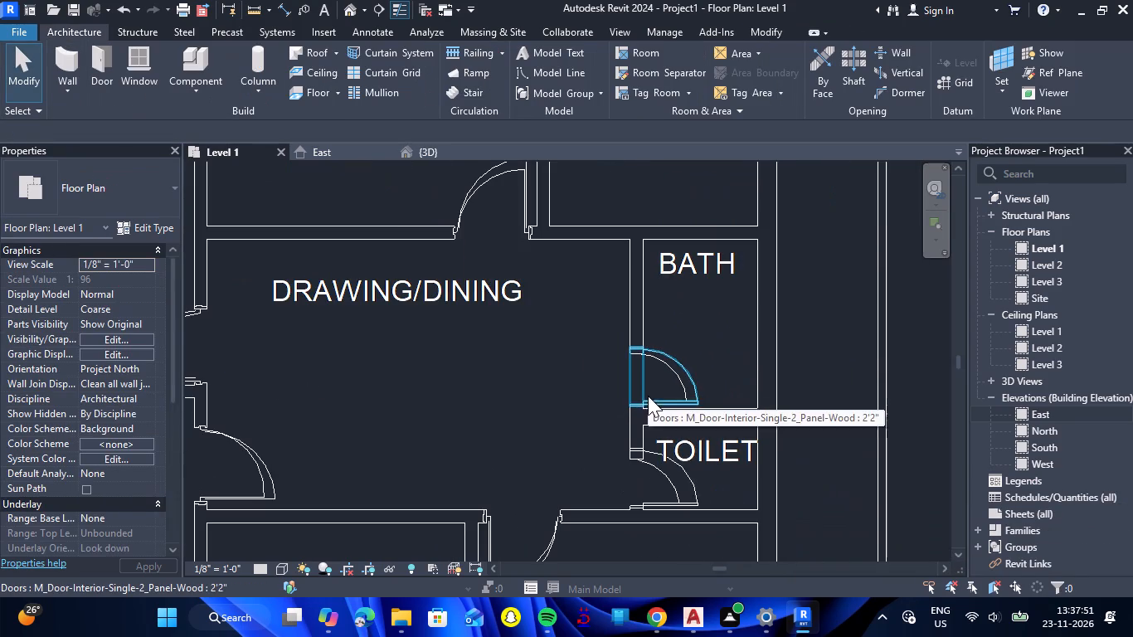
left_click(690, 489)
left_click(150, 229)
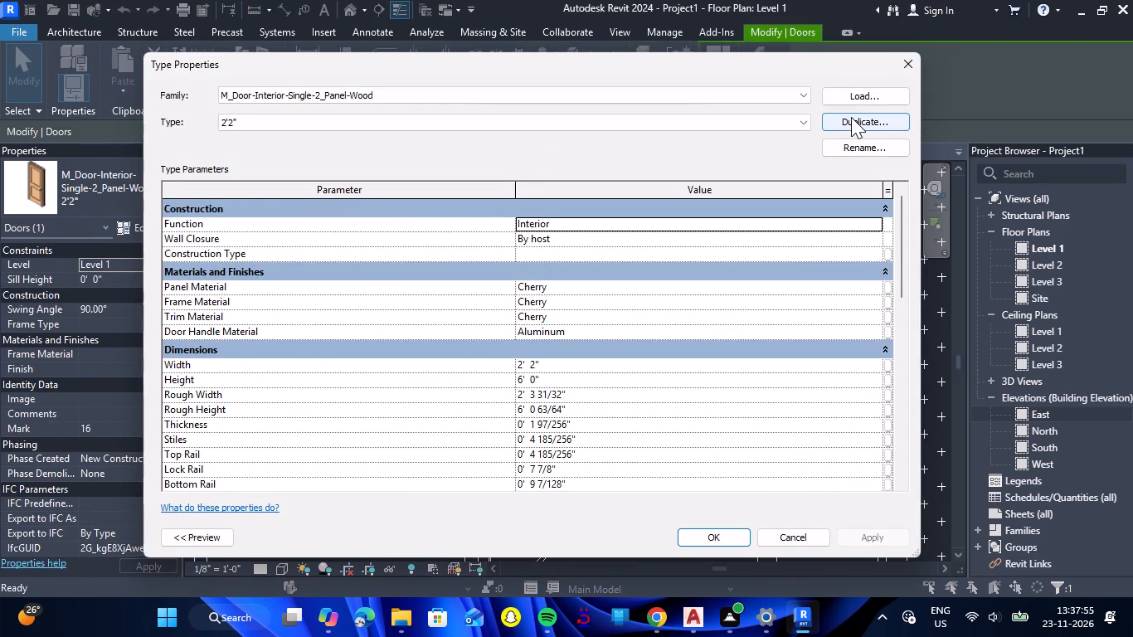
left_click(851, 117)
type("2'")
key("Return")
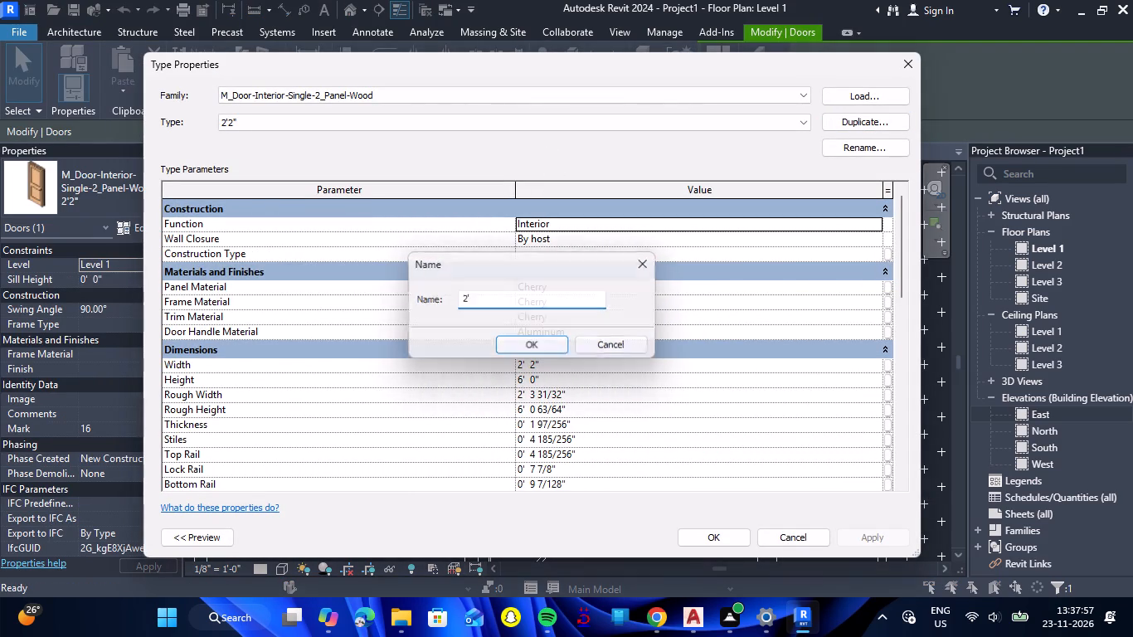
left_click(636, 372)
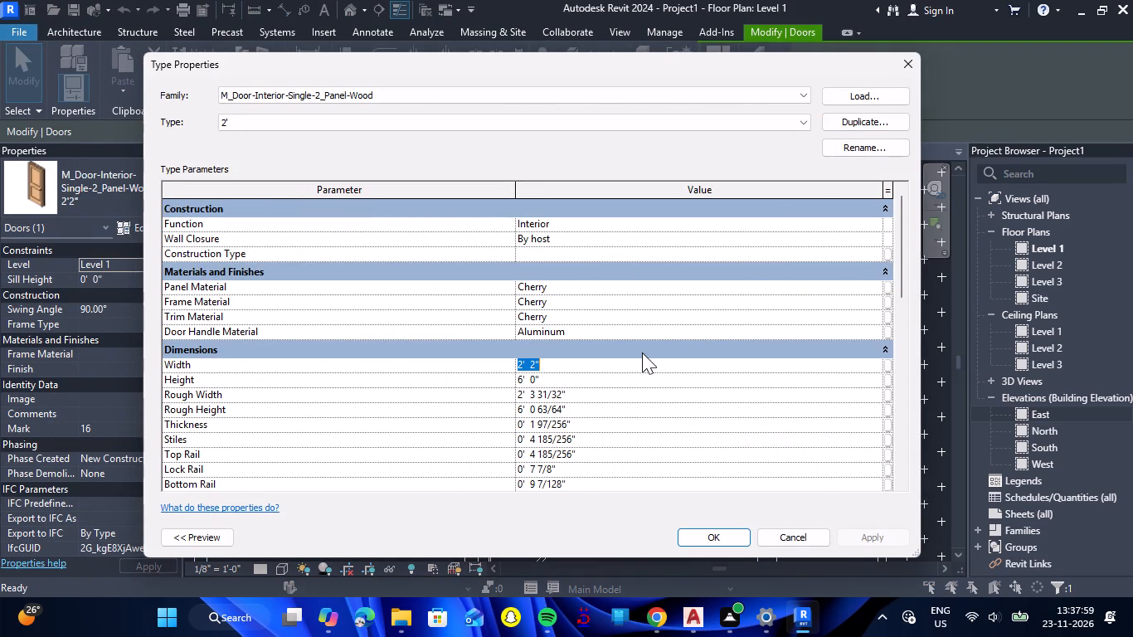
type("2'")
key("Return")
left_click(703, 546)
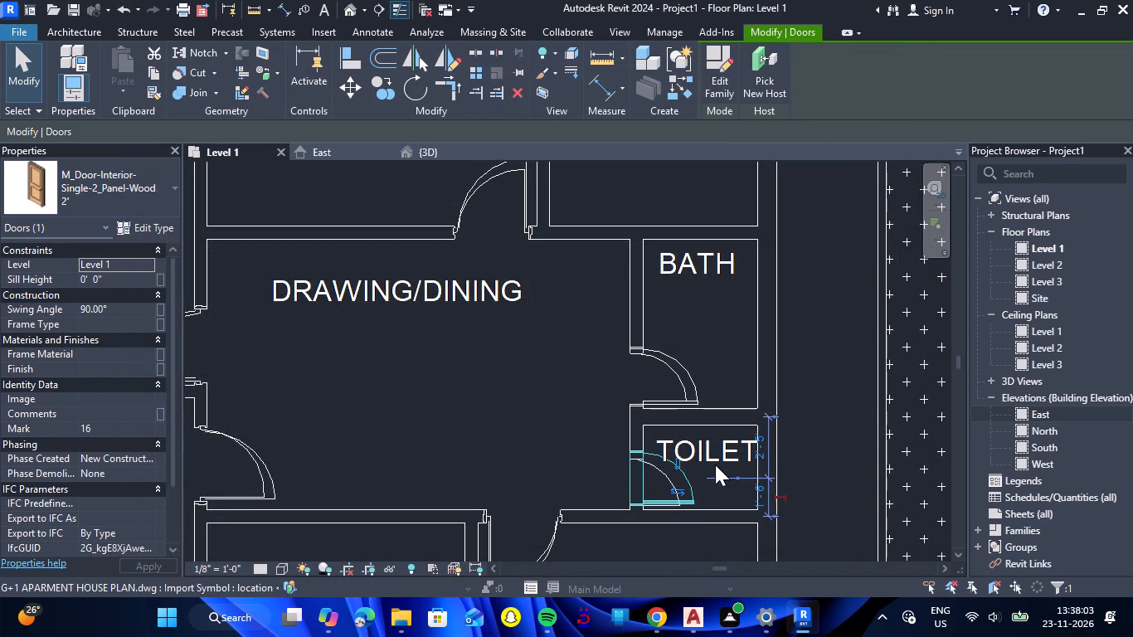
left_click(715, 464)
scroll(715, 464, "down", 4)
key("Escape")
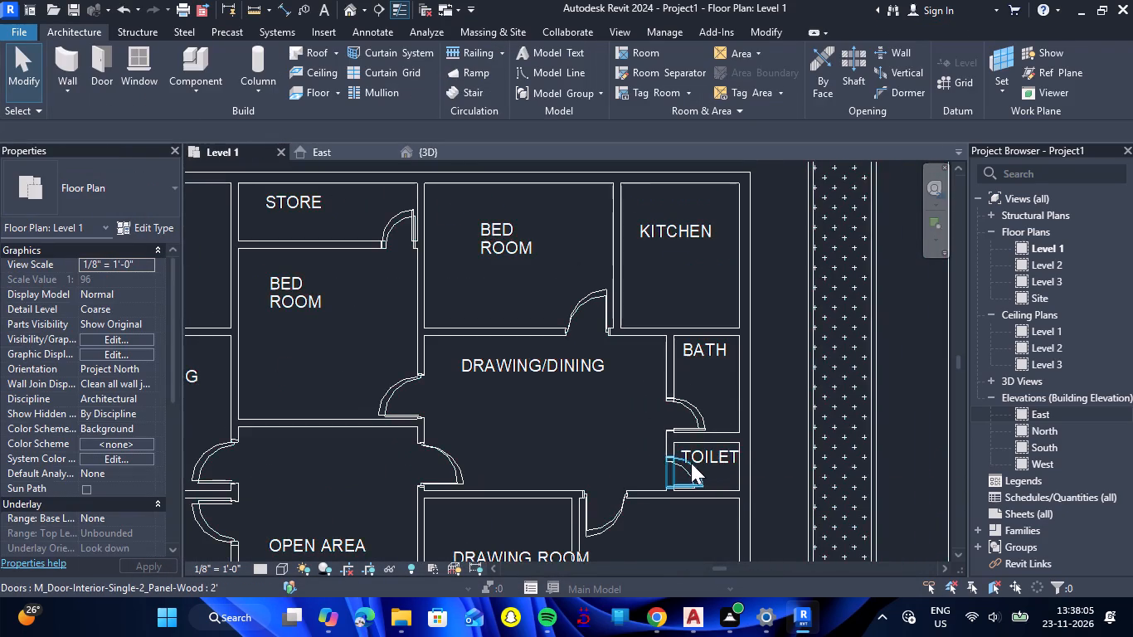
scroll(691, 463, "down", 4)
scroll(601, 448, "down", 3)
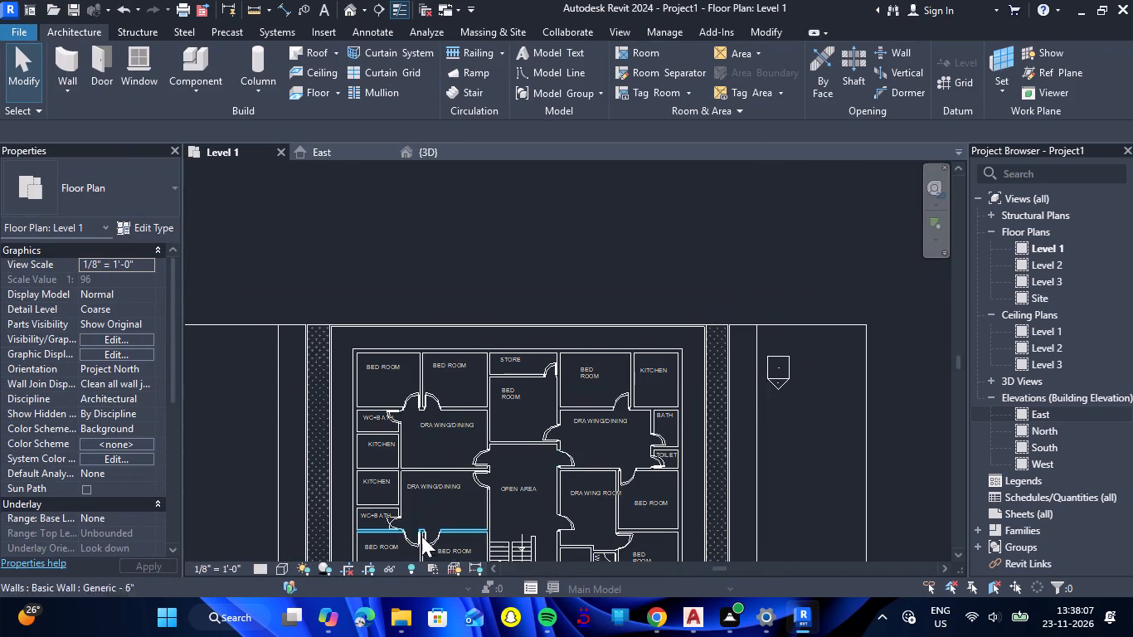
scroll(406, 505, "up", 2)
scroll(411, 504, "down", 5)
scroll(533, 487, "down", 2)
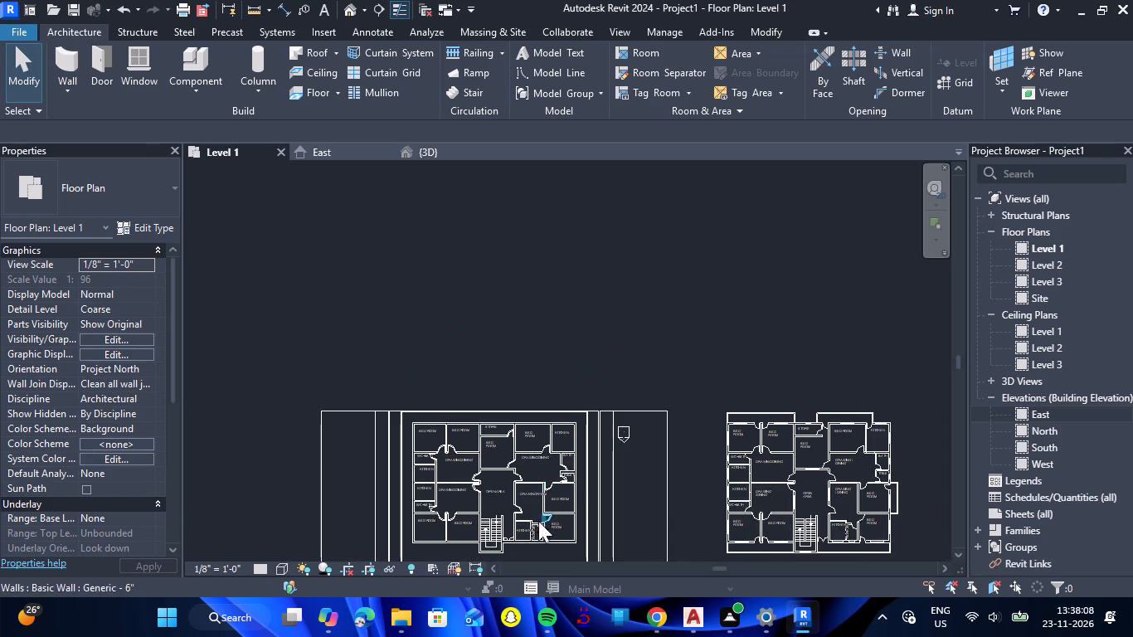
Place a 2'2" door in the wall between the drawing room and the WC+Bath beside the lower kitchen, swinging into the bath.
scroll(532, 532, "up", 14)
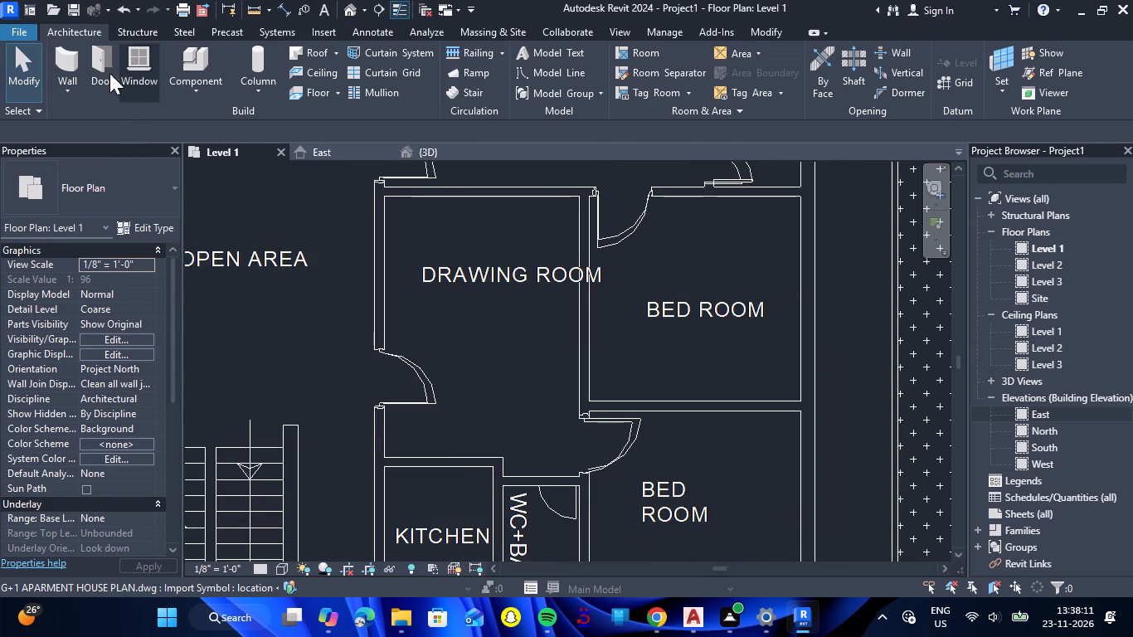
left_click(99, 61)
left_click(177, 188)
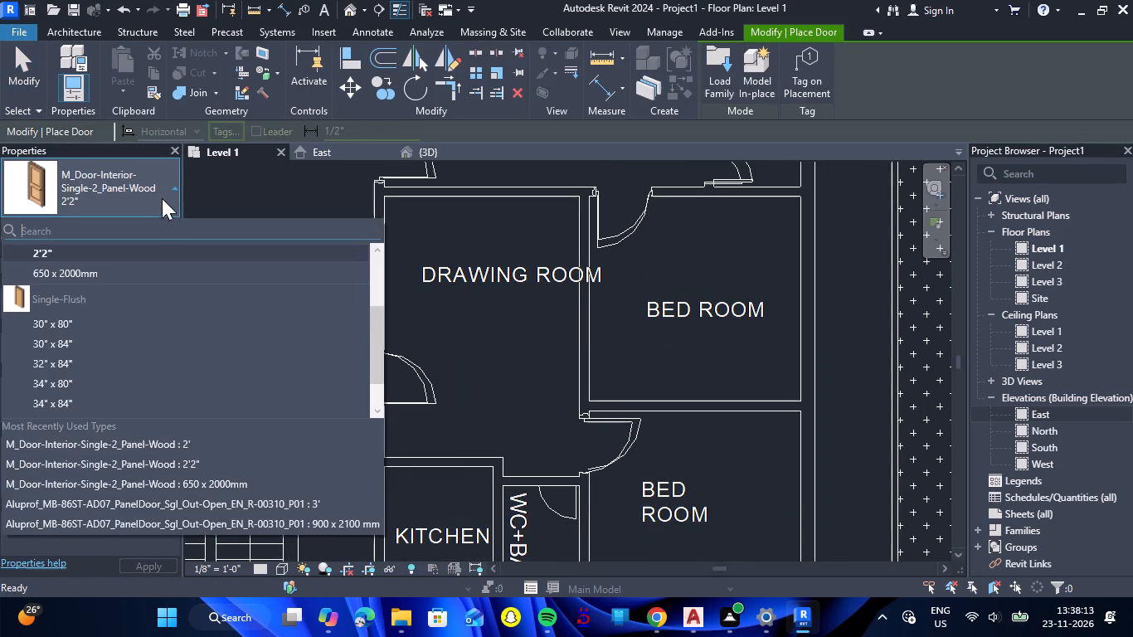
left_click(132, 181)
scroll(528, 374, "down", 5)
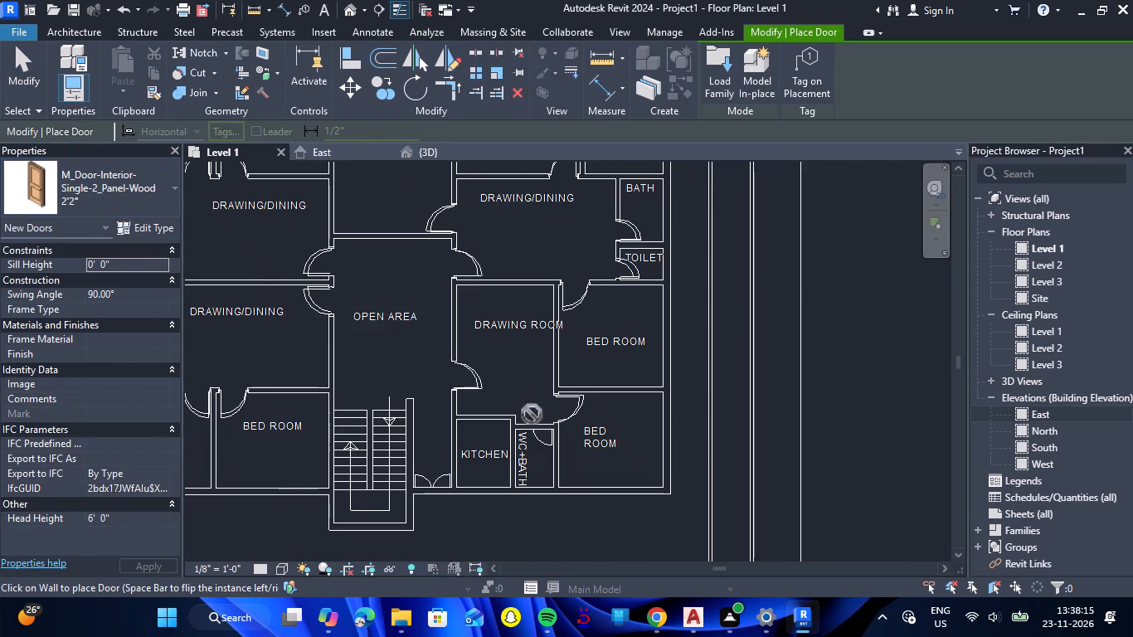
scroll(532, 433, "up", 12)
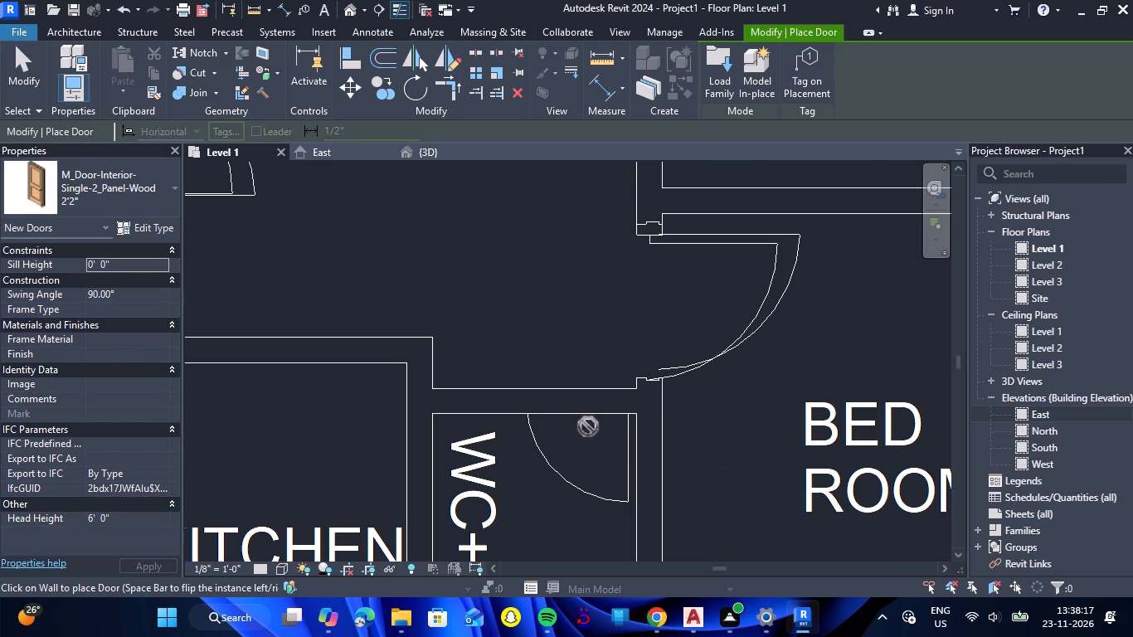
left_click(571, 416)
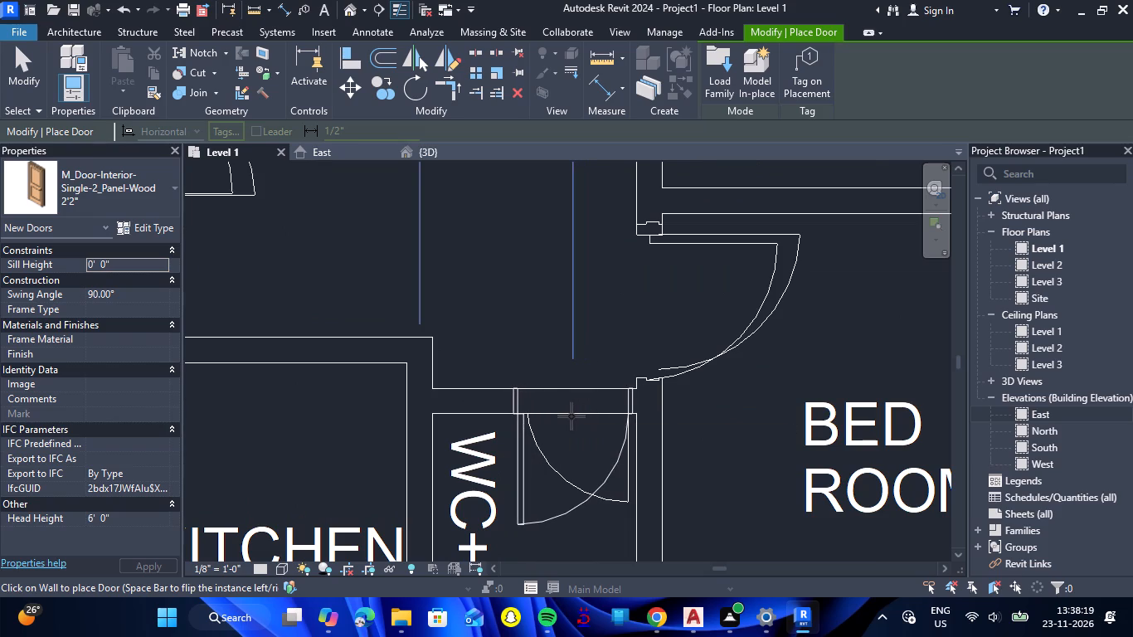
key("Escape")
key("Escape")
Flip the new WC+Bath door so it swings into the bath and hinges on the bedroom side, matching the plan.
left_click(523, 455)
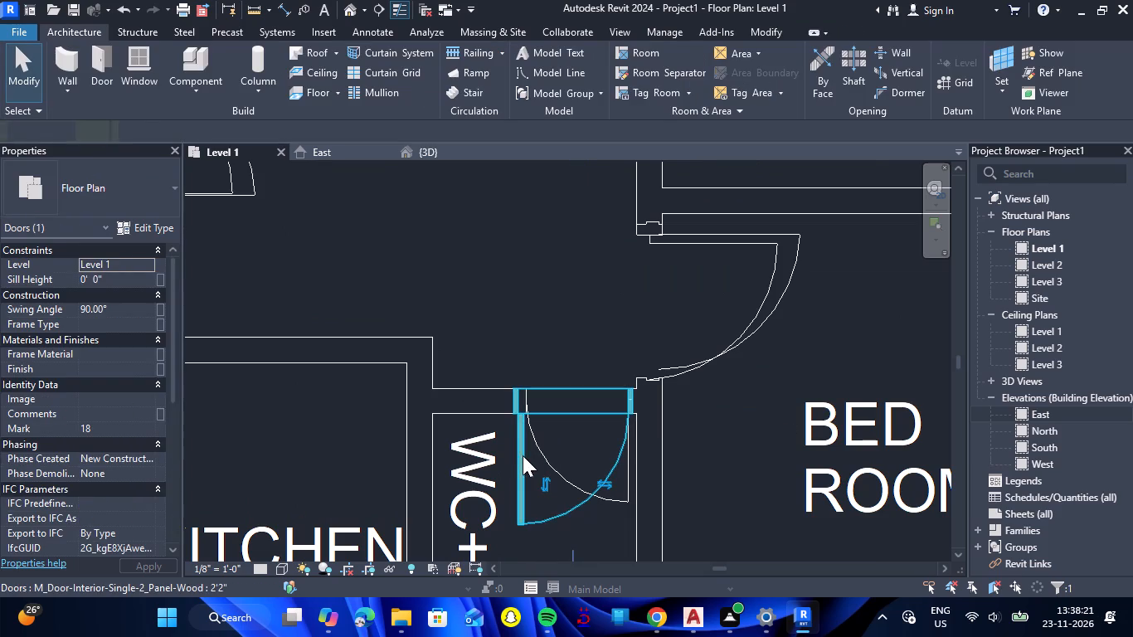
key("space")
key("space")
key("space")
key("space")
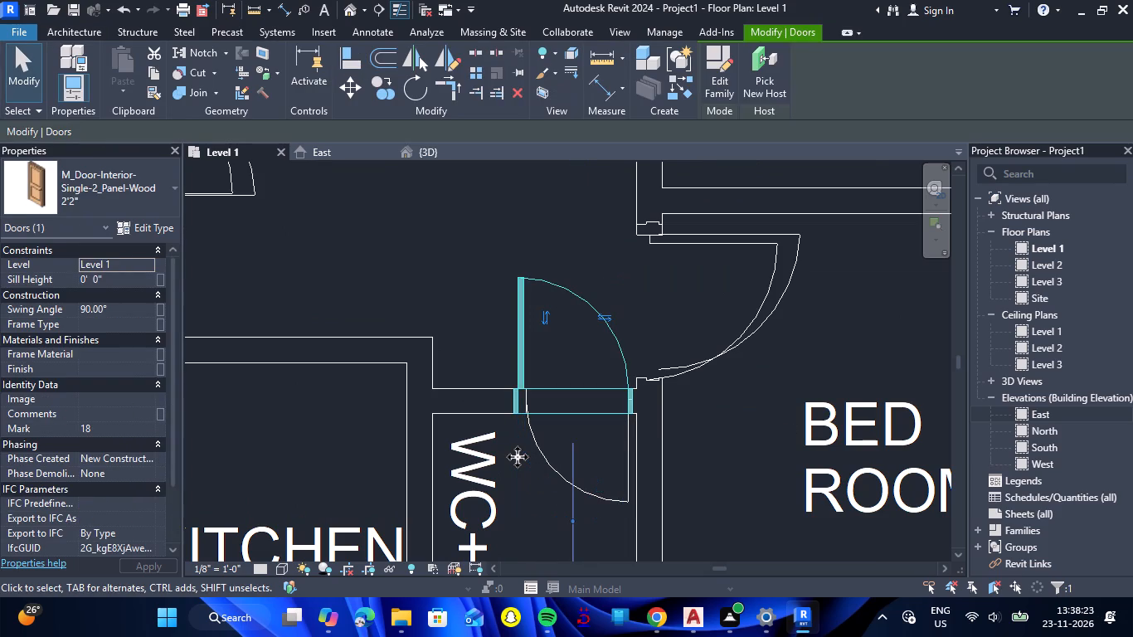
key("space")
key("Escape")
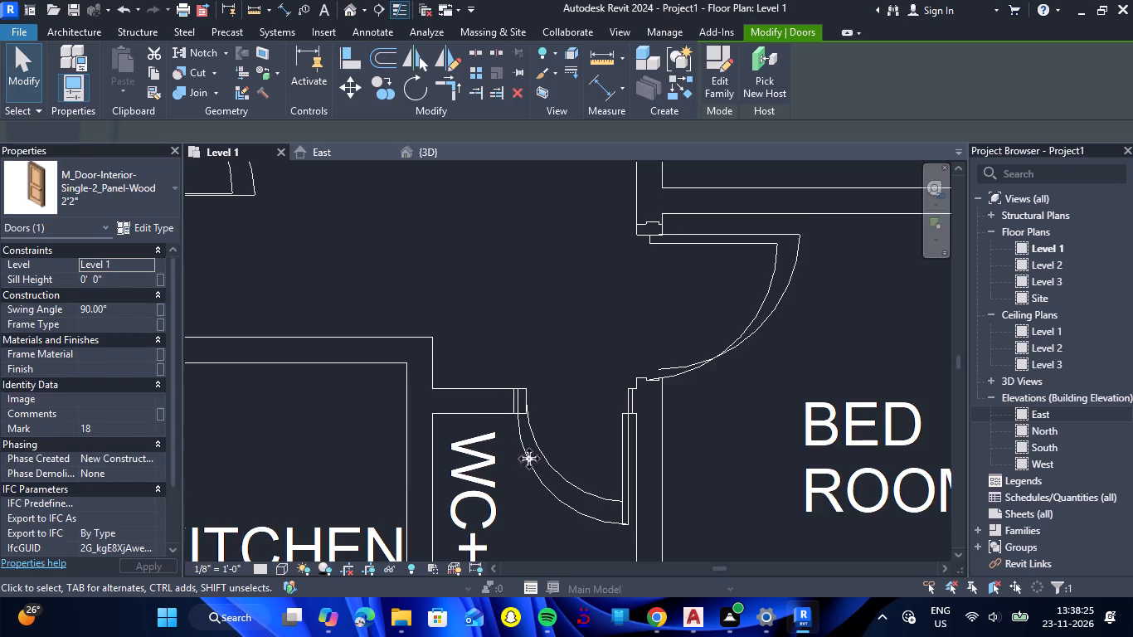
Flip the lower-left apartment's WC+Bath door so it hinges on the bedroom side, as on the plan.
scroll(529, 459, "down", 13)
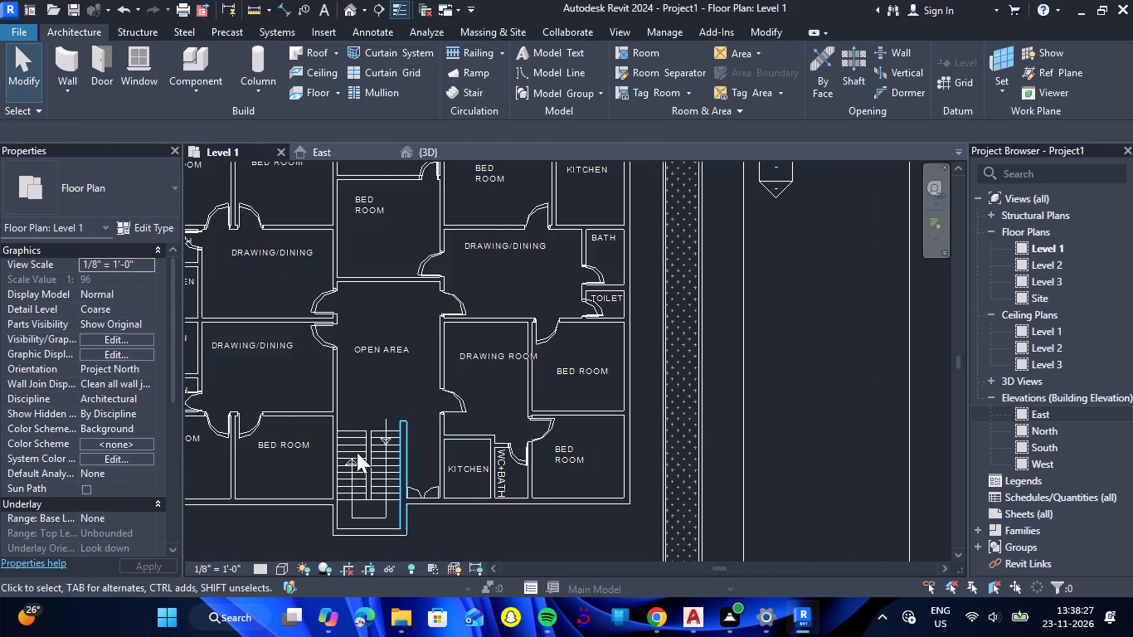
scroll(282, 446, "down", 3)
scroll(203, 411, "up", 11)
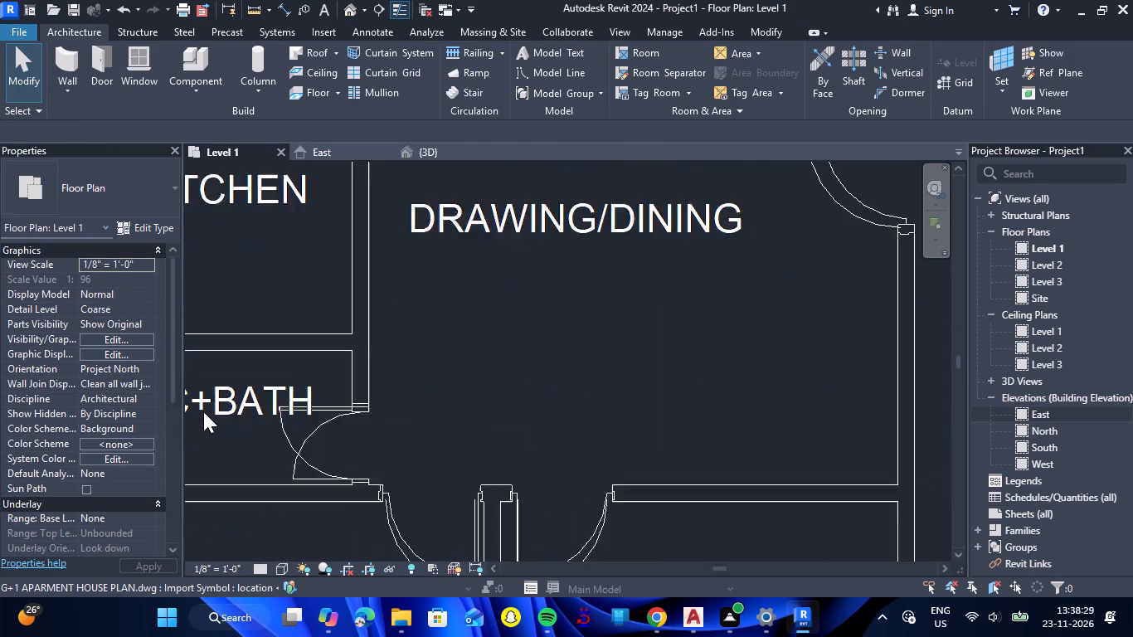
scroll(203, 411, "up", 1)
left_click(299, 436)
key("space")
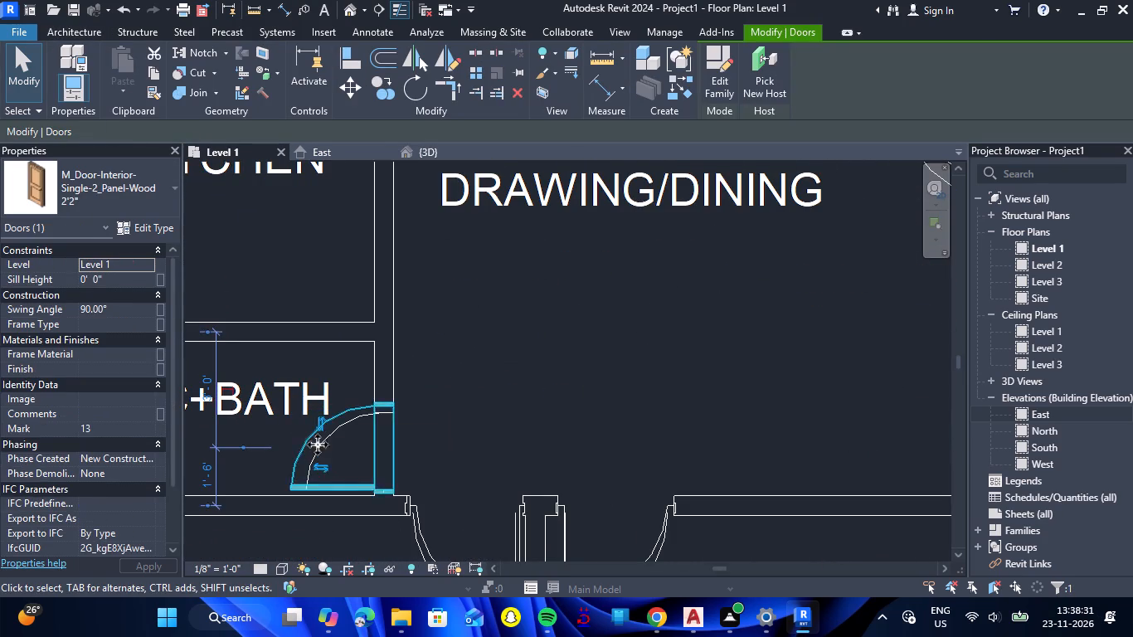
Set the Level 1 plan's visual style to Wireframe.
scroll(326, 447, "down", 10)
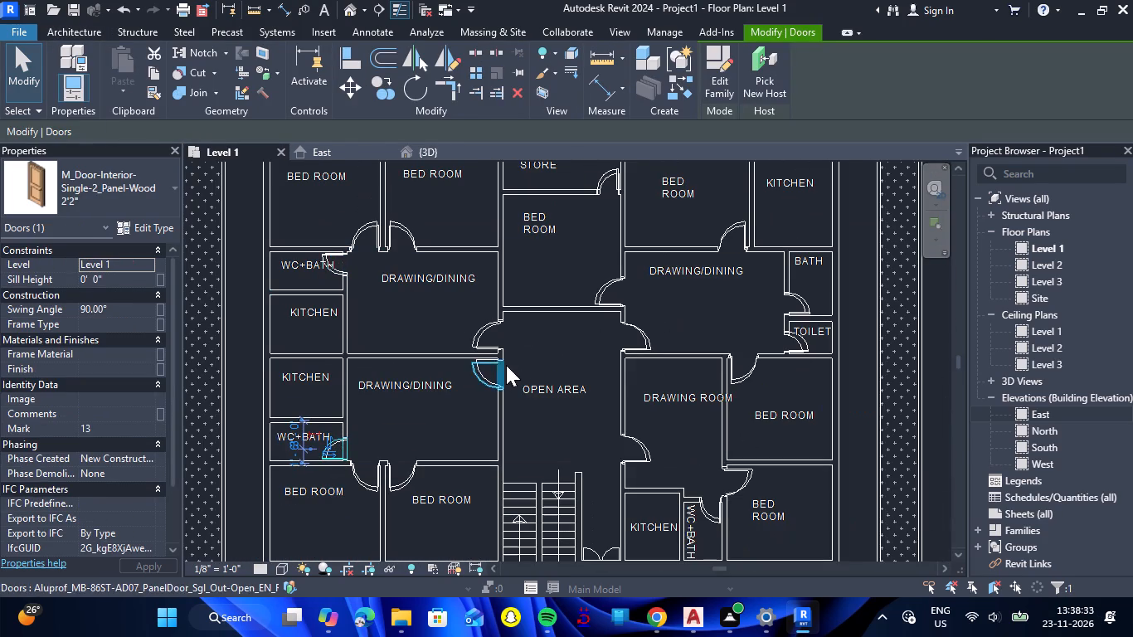
scroll(562, 391, "down", 2)
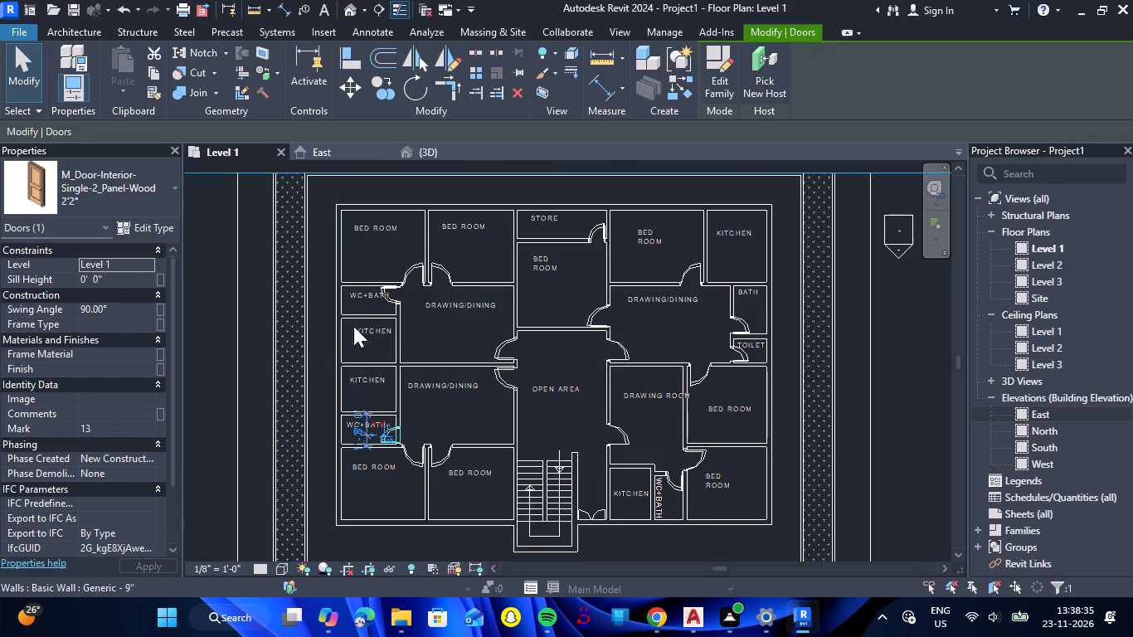
scroll(380, 314, "up", 4)
scroll(388, 323, "down", 5)
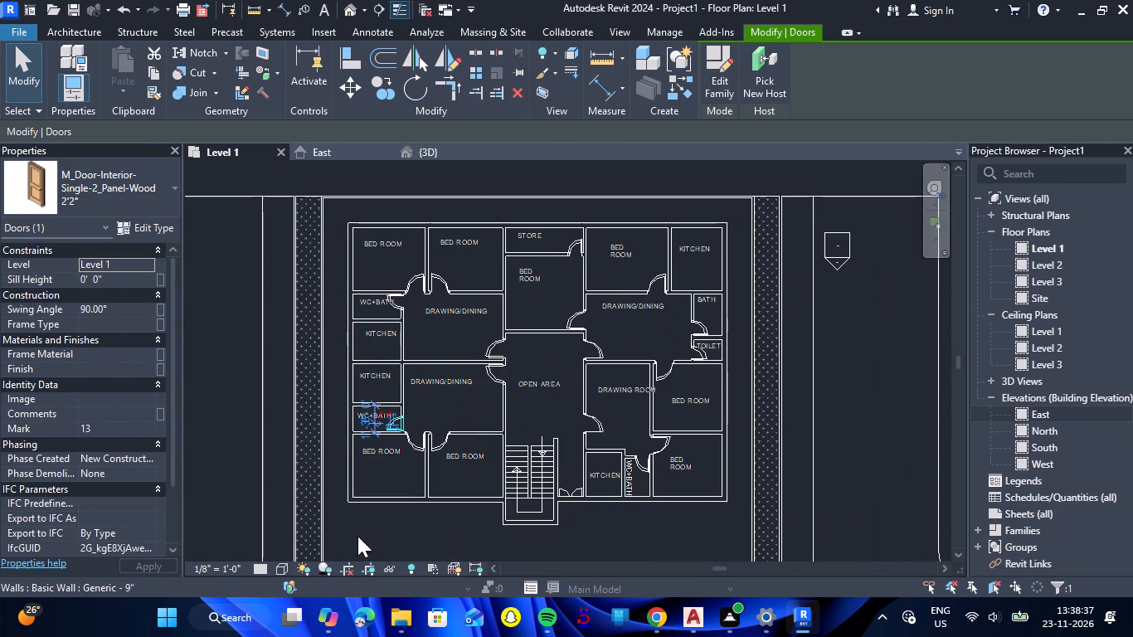
left_click(280, 562)
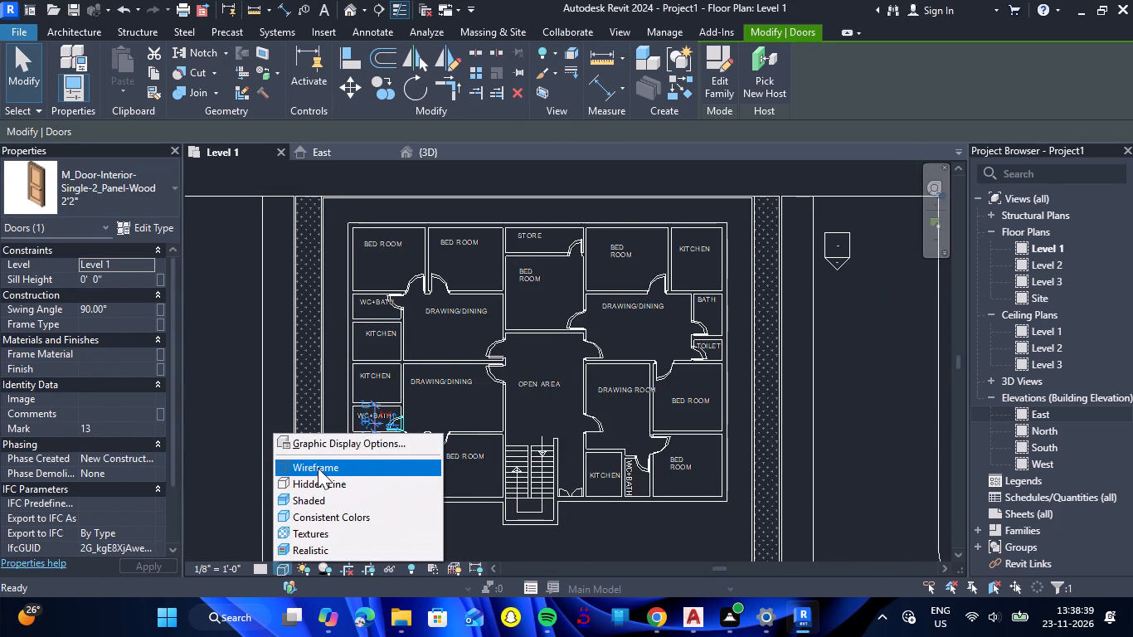
left_click(318, 468)
key("Escape")
scroll(369, 460, "down", 3)
scroll(360, 480, "up", 3)
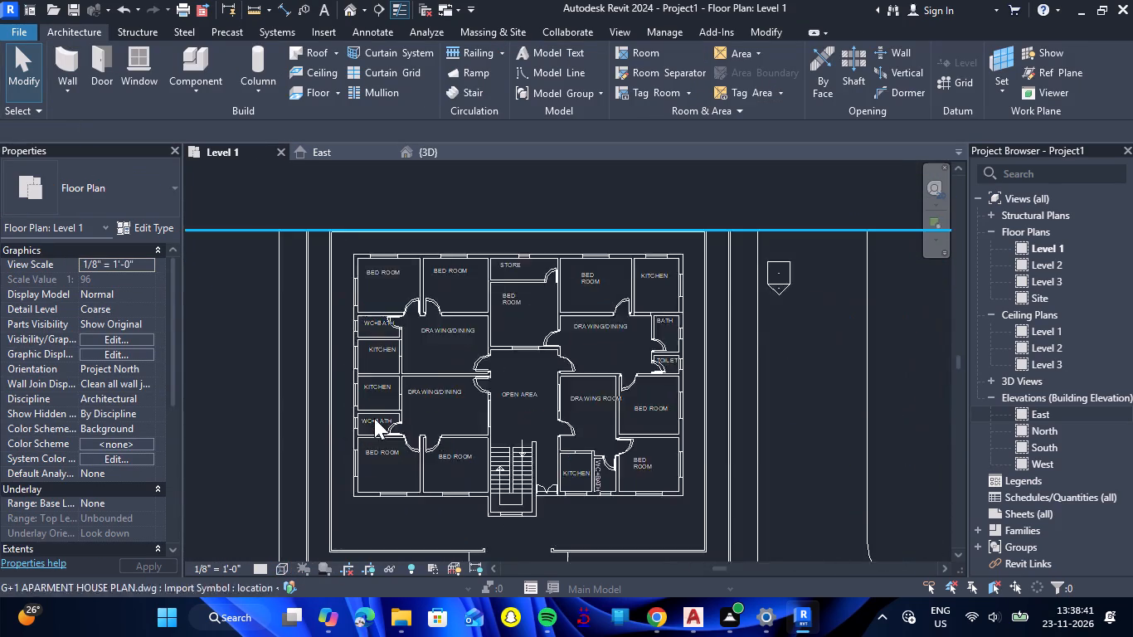
Cut a rectangular wall opening about 2'-11" wide between the upper-left kitchen and its drawing/dining room, starting at the WC+Bath-side corner.
scroll(374, 418, "up", 3)
scroll(426, 275, "up", 5)
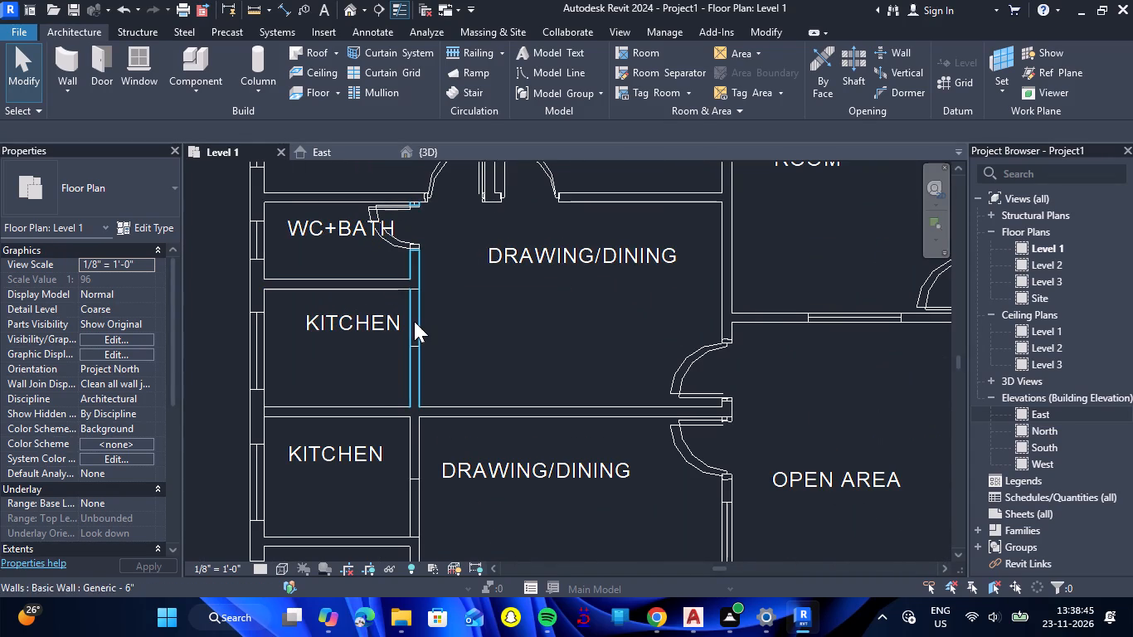
left_click(414, 321)
left_click(842, 71)
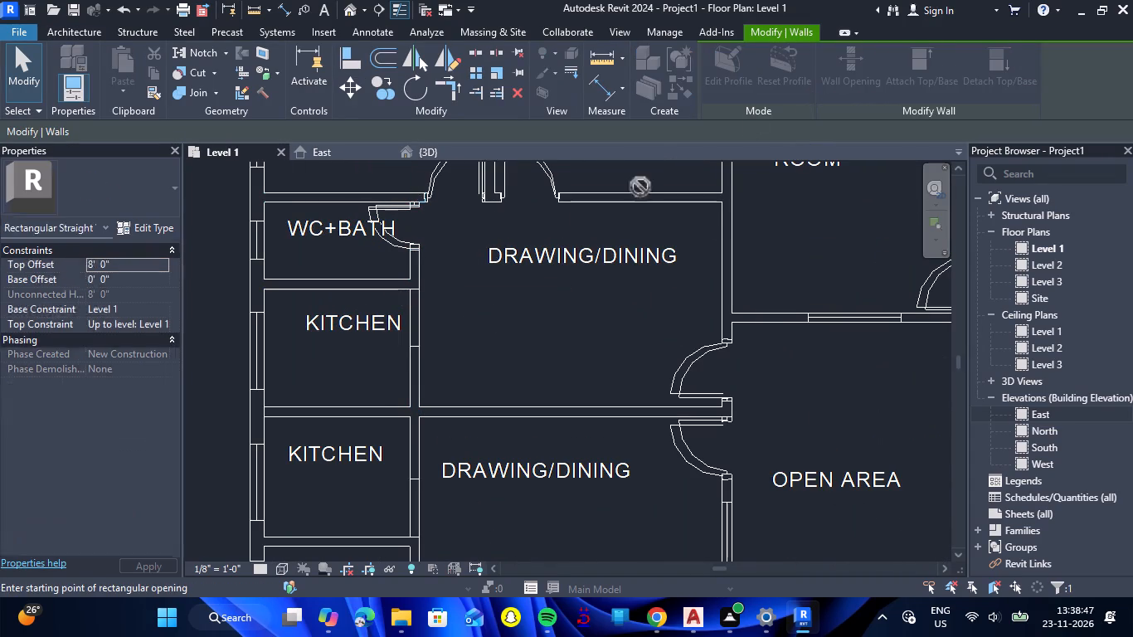
scroll(435, 293, "up", 5)
left_click(393, 286)
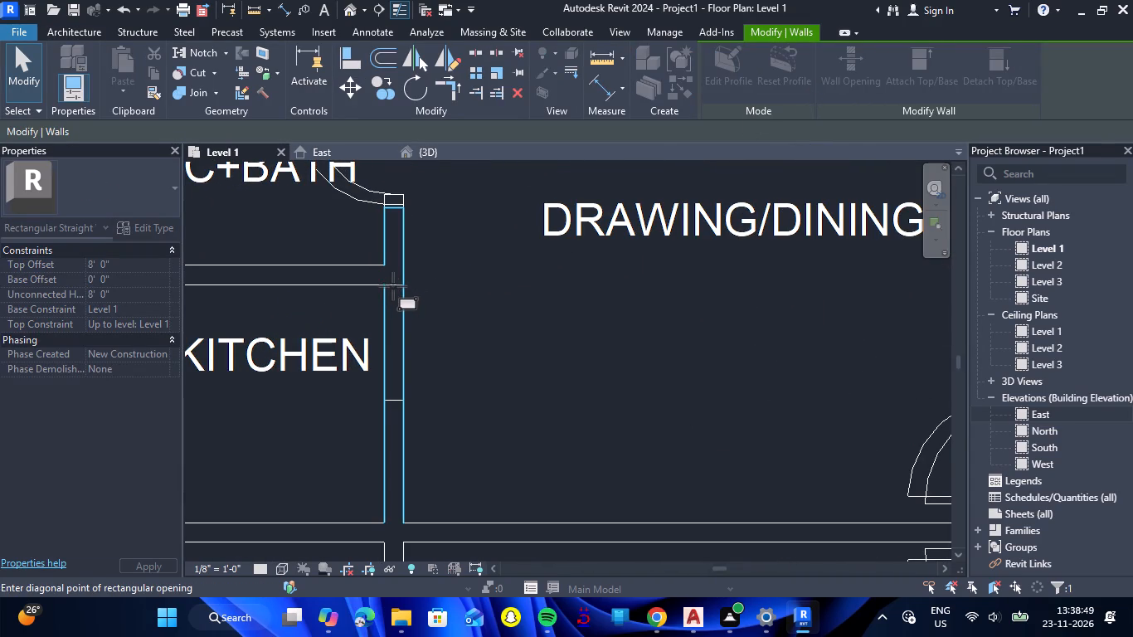
left_click(394, 400)
scroll(514, 335, "down", 5)
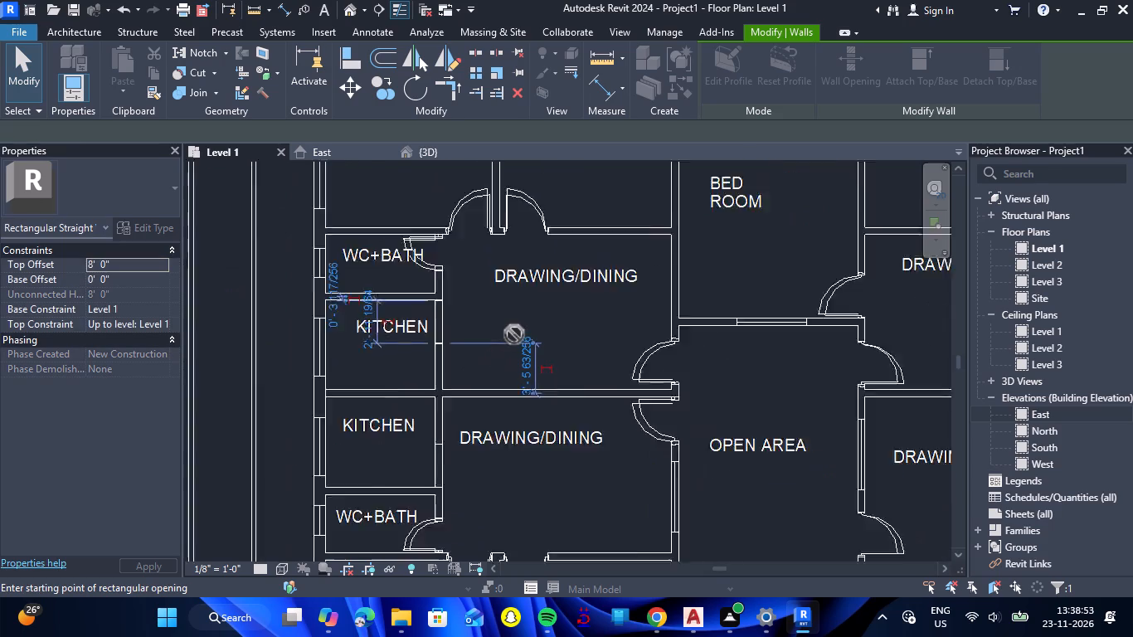
scroll(514, 334, "down", 1)
scroll(469, 401, "up", 12)
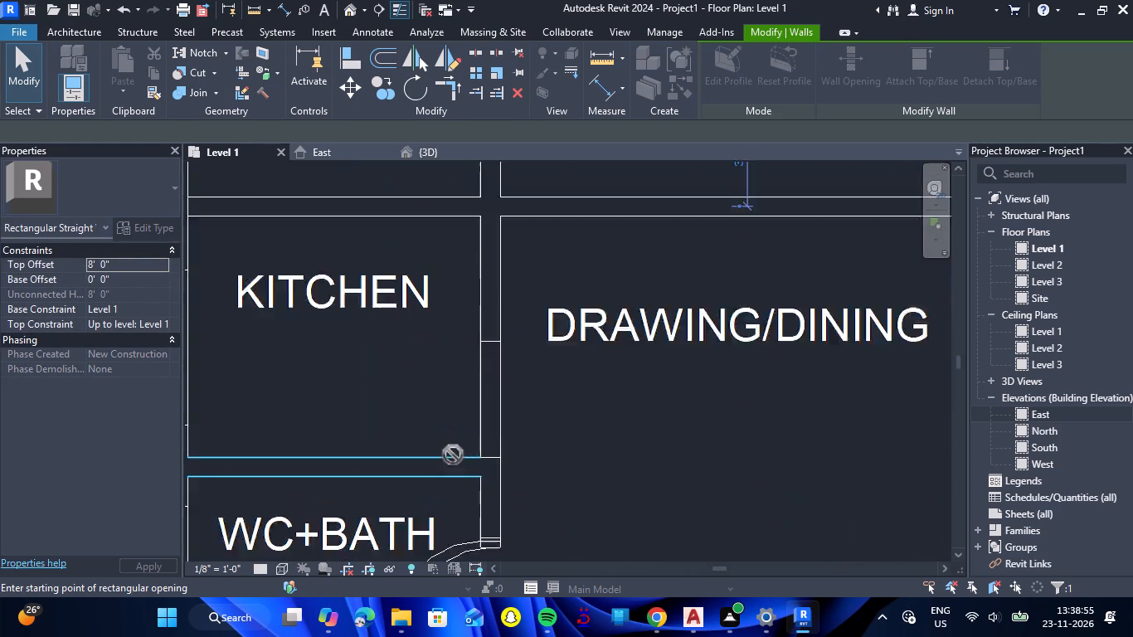
scroll(453, 455, "up", 2)
key("Escape")
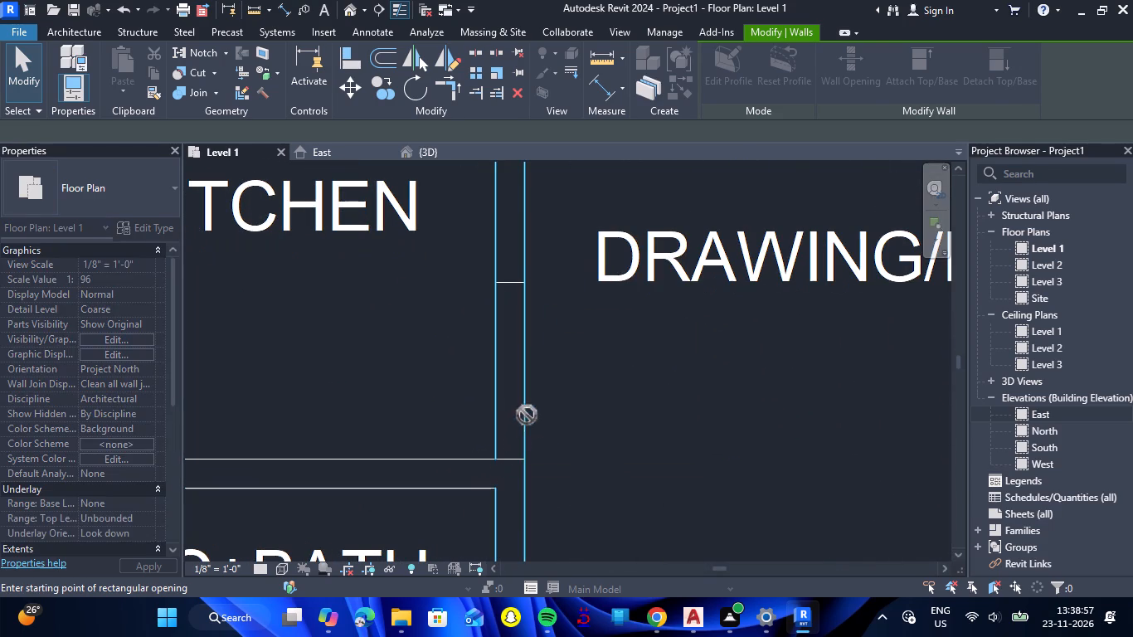
key("Escape")
Cut a rectangular wall opening about 3' wide between the lower-left kitchen and its drawing/dining room, starting at the WC+Bath-side corner.
left_click(523, 414)
left_click(847, 86)
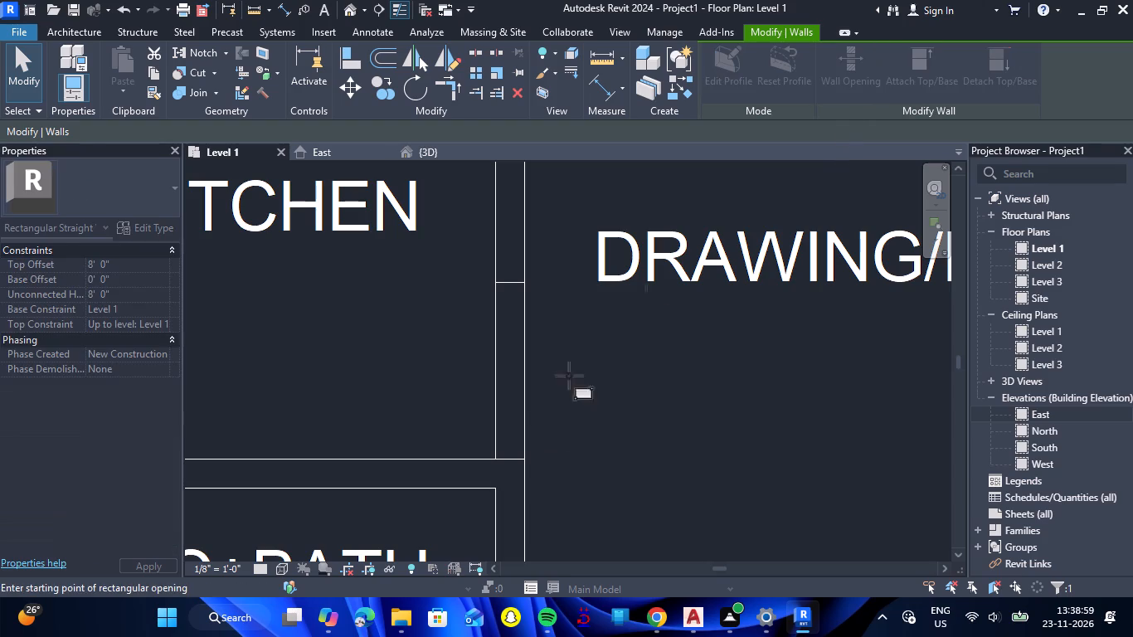
left_click(508, 458)
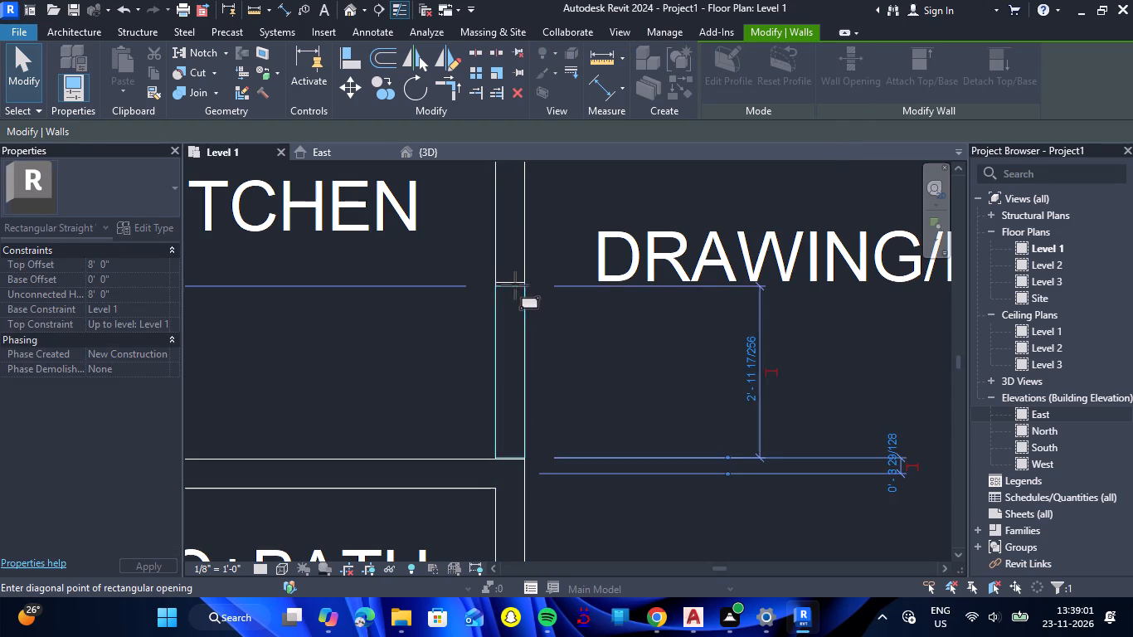
left_click(512, 283)
key("Return")
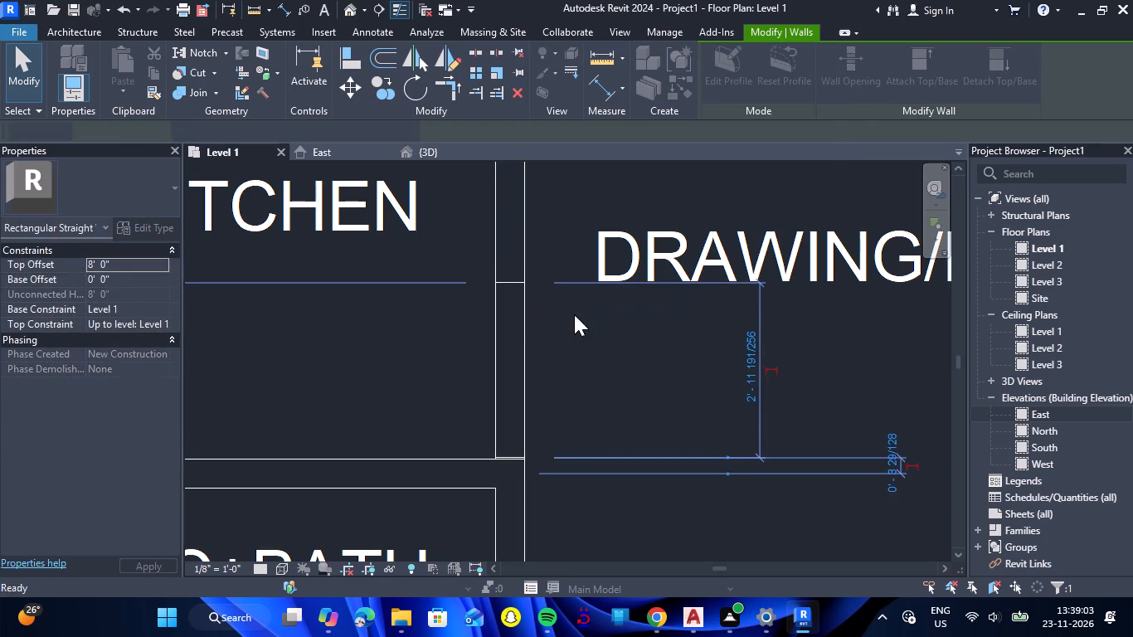
key("Escape")
Cut a rectangular wall opening between the upper-right kitchen and its drawing/dining room, from the bedroom-side kitchen corner to the plan's opening line.
scroll(570, 315, "down", 6)
scroll(1132, 0, "down", 2)
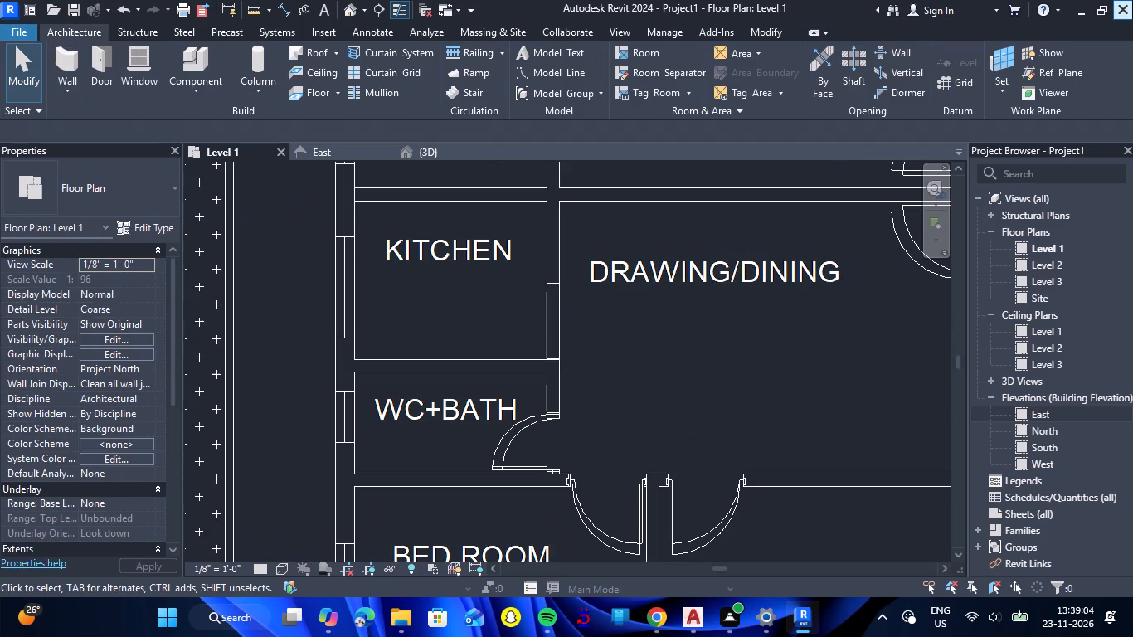
scroll(1132, 0, "down", 3)
scroll(696, 244, "down", 6)
scroll(594, 296, "down", 4)
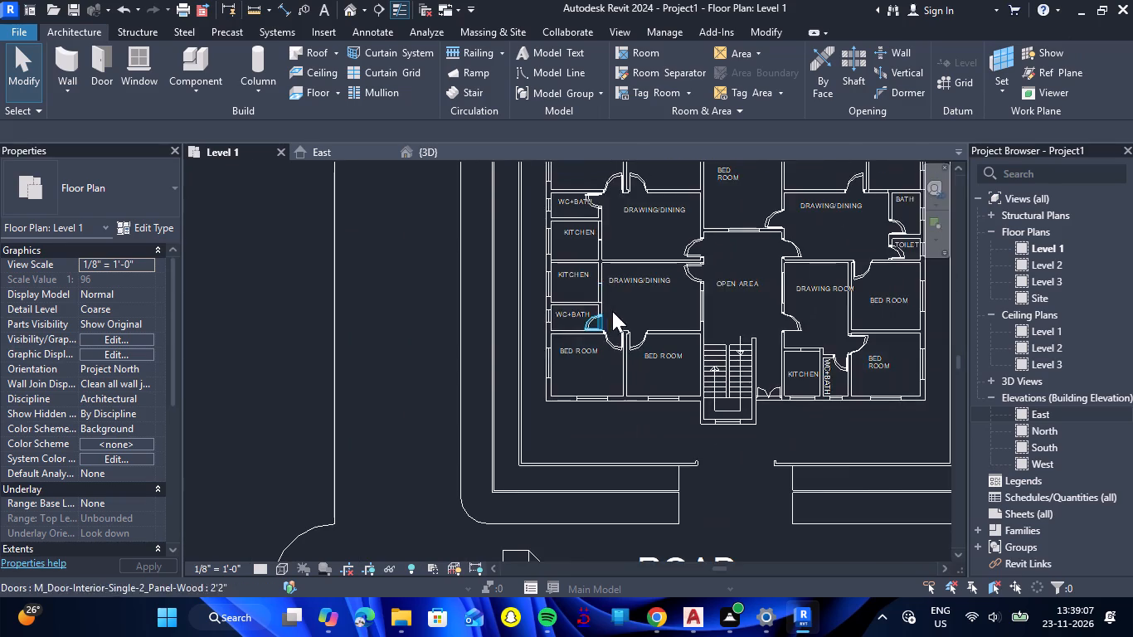
scroll(612, 311, "down", 3)
scroll(332, 636, "down", 1)
scroll(812, 228, "up", 9)
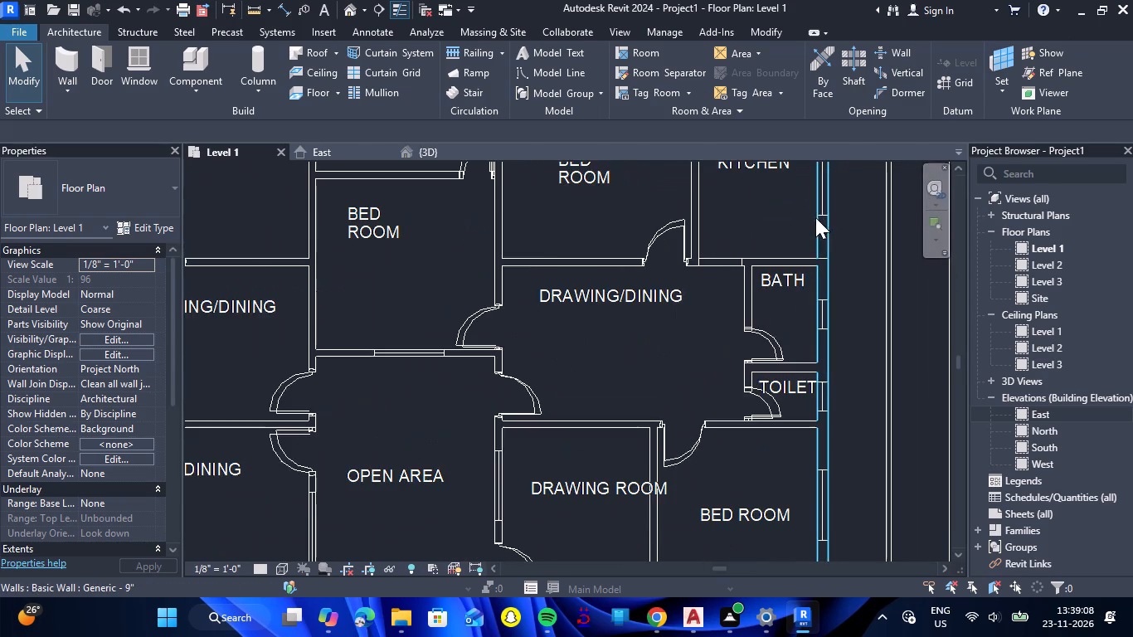
scroll(742, 227, "up", 7)
left_click(681, 318)
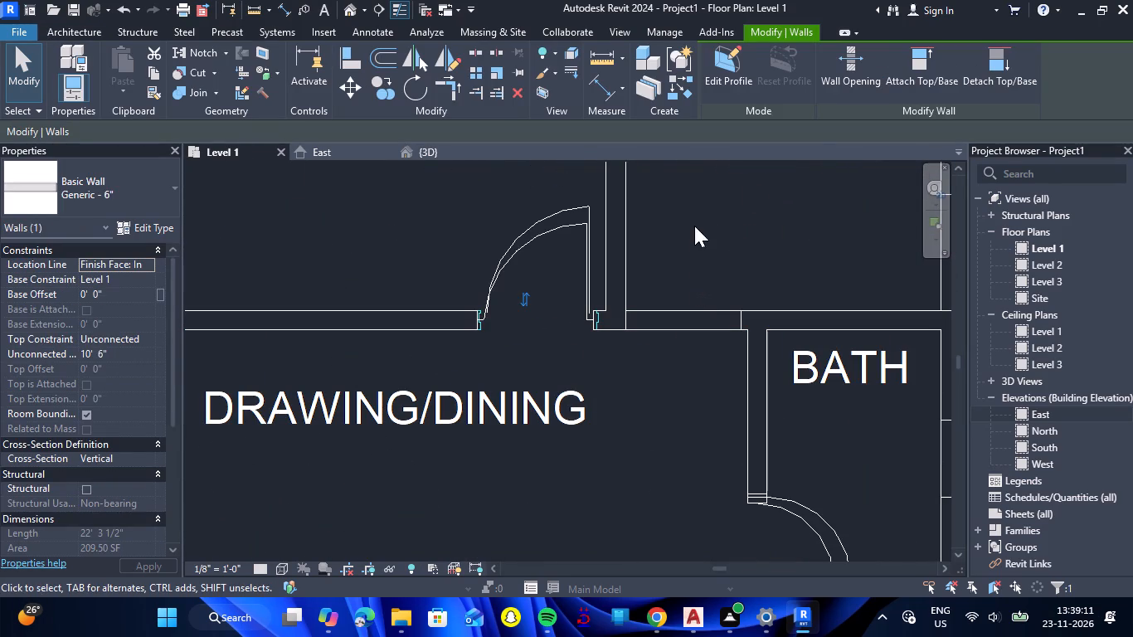
left_click(856, 68)
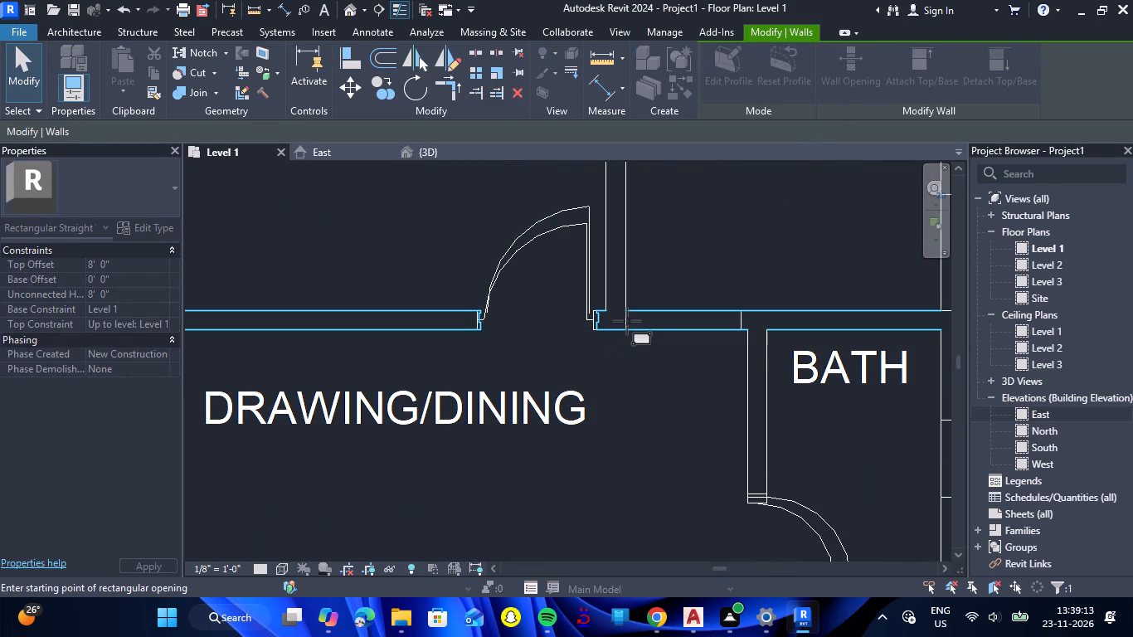
left_click(625, 320)
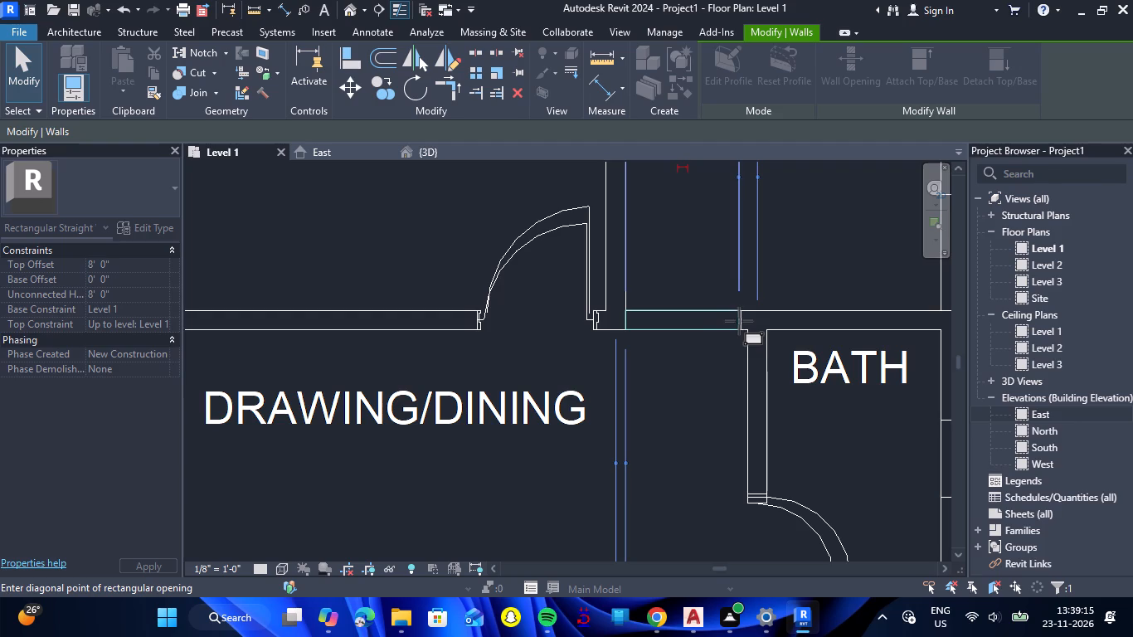
left_click(740, 321)
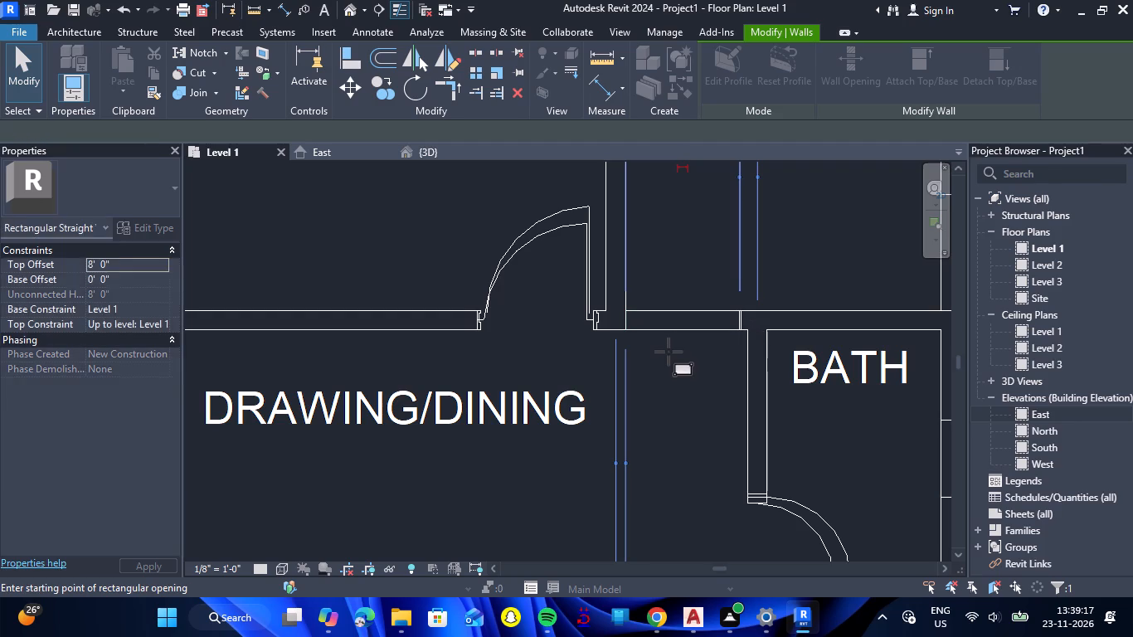
key("Escape")
key("Escape")
Cut a rectangular wall opening about 2'-11" wide between the kitchen beside the staircase and its drawing room, from the plan's opening line to the WC+Bath-side corner.
scroll(668, 357, "down", 9)
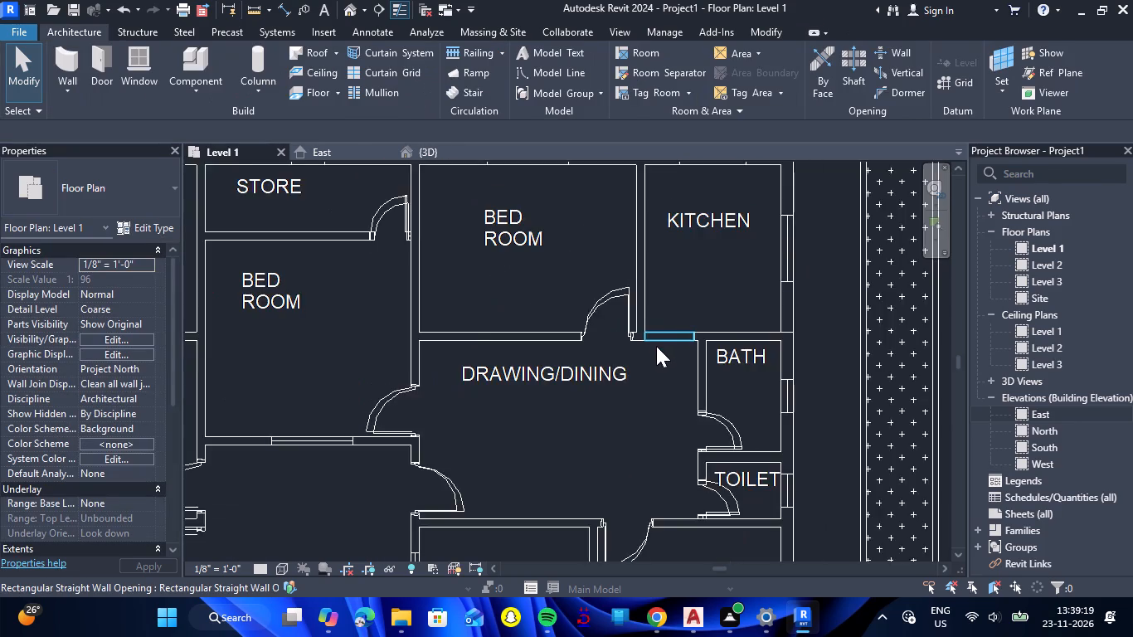
scroll(658, 381, "down", 7)
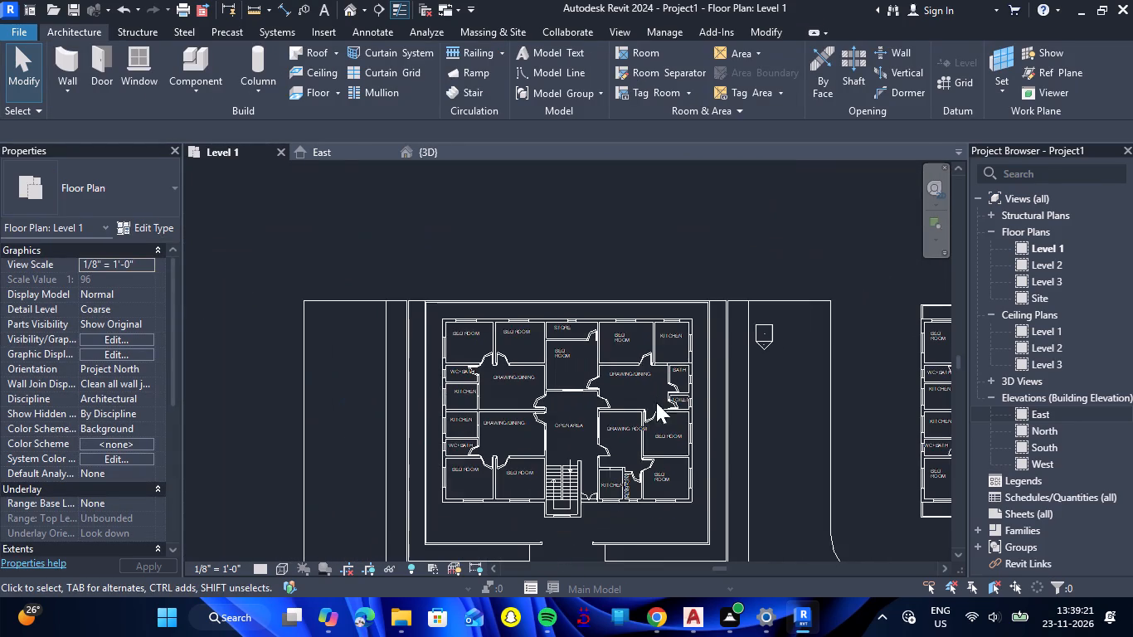
scroll(600, 474, "up", 15)
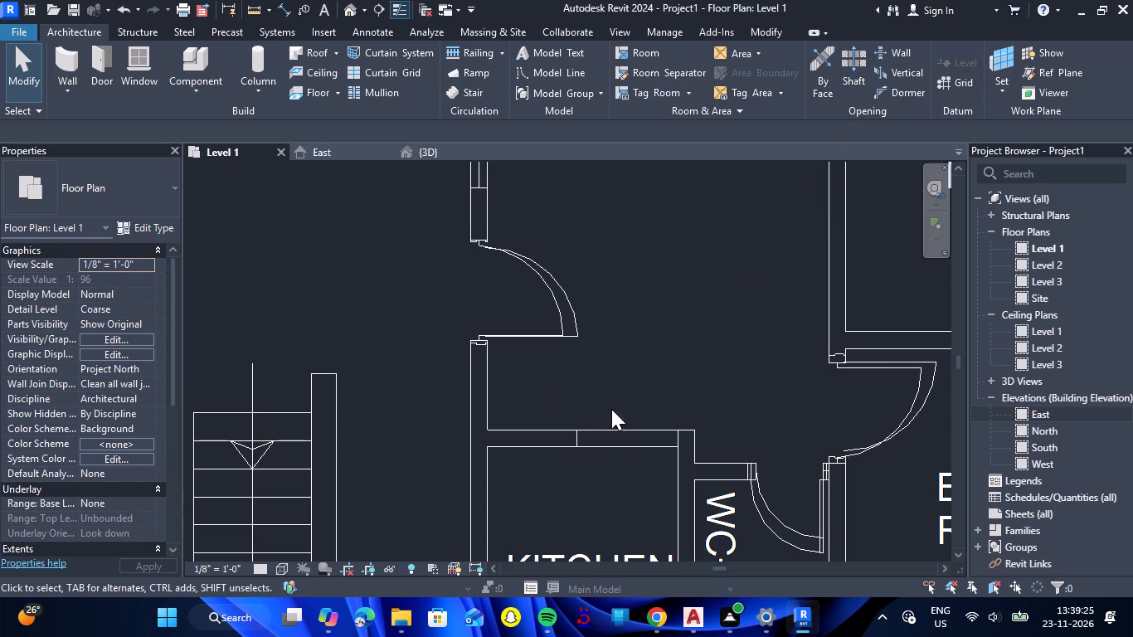
left_click(620, 444)
left_click(916, 71)
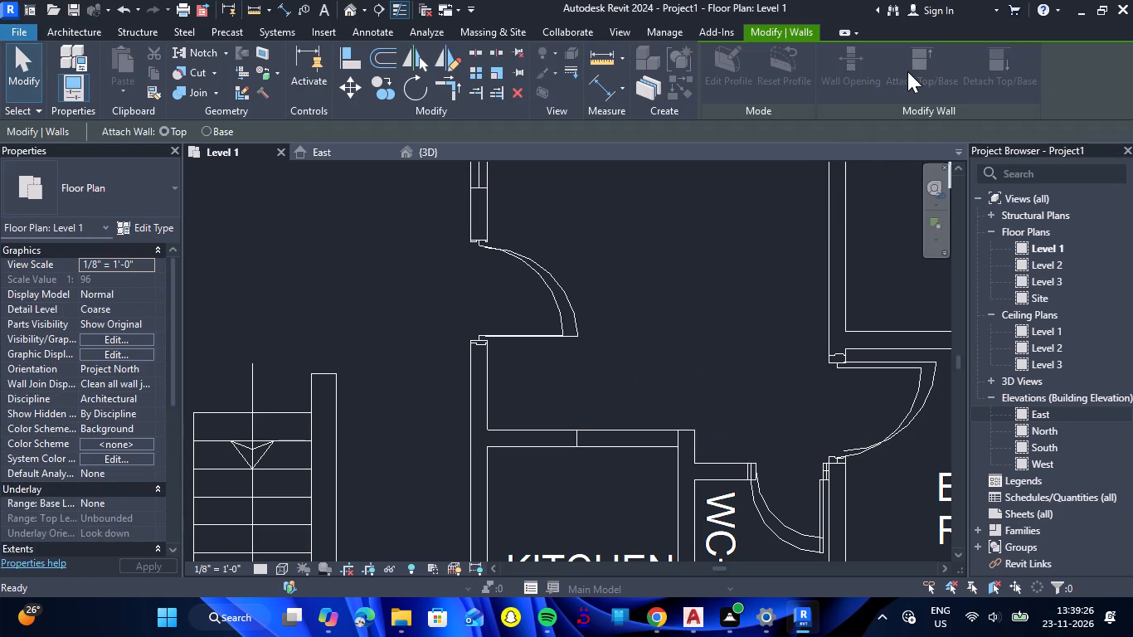
key("Escape")
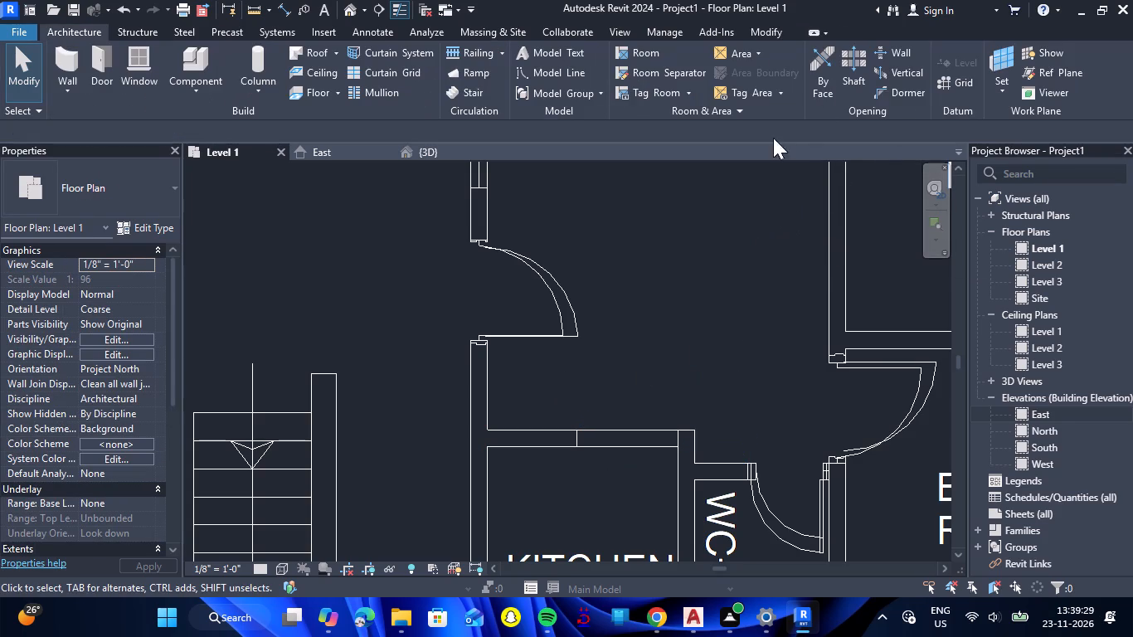
left_click(615, 428)
left_click(849, 66)
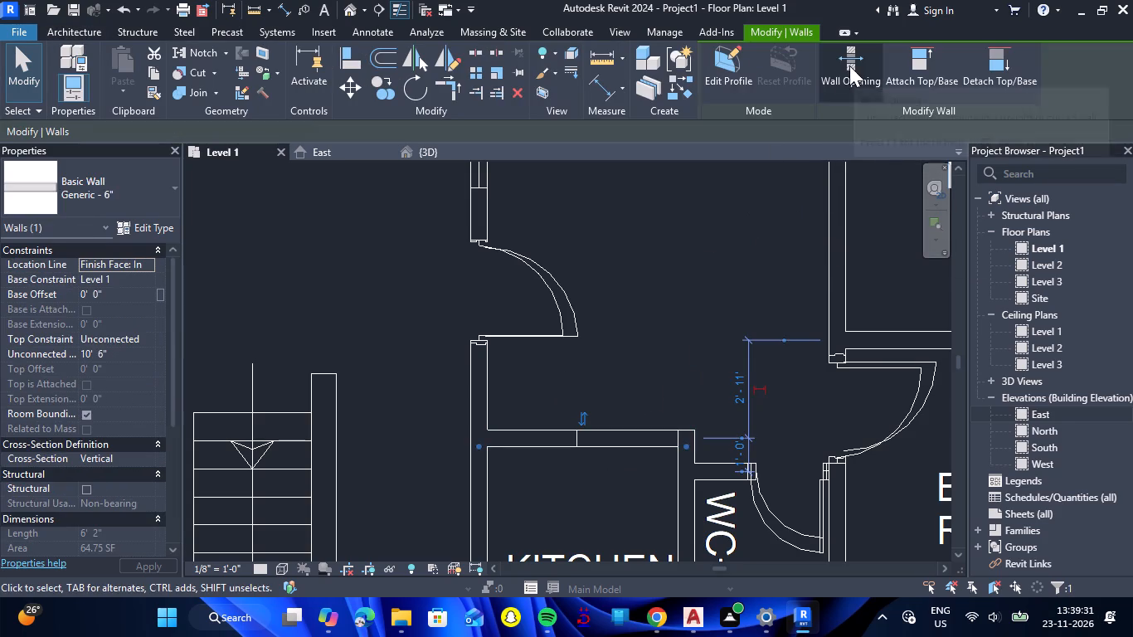
scroll(590, 454, "up", 5)
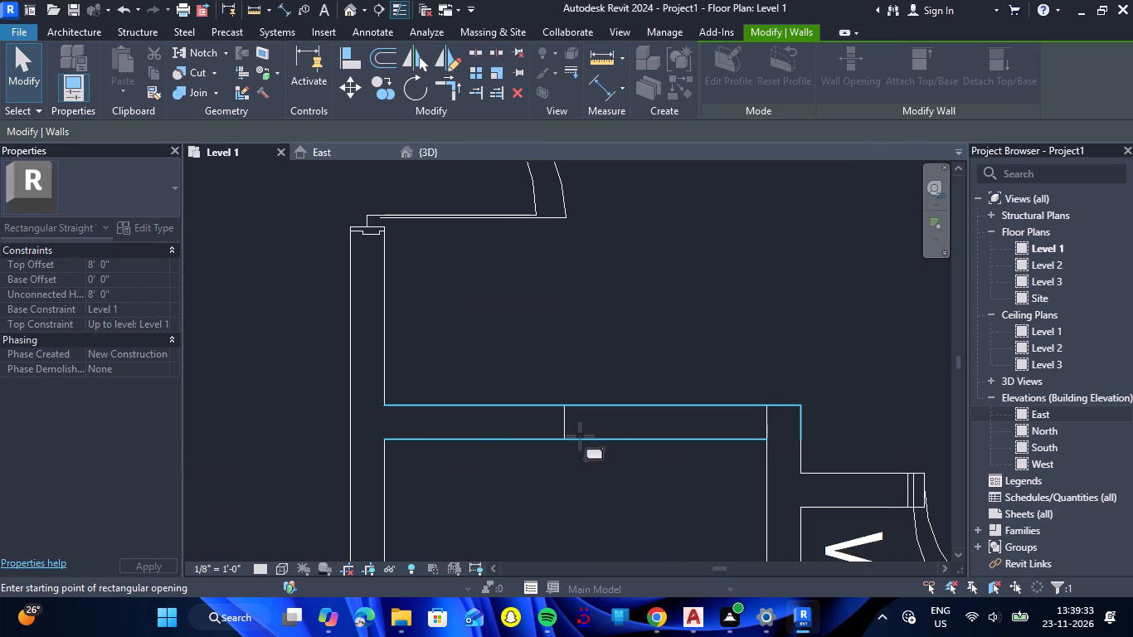
left_click(566, 437)
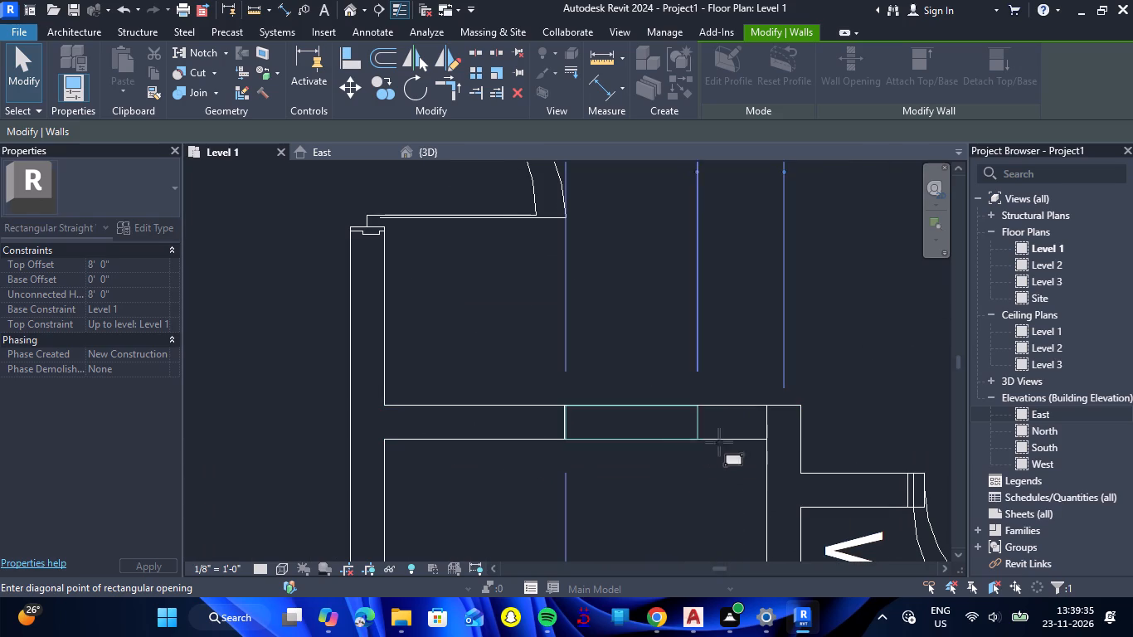
left_click(766, 440)
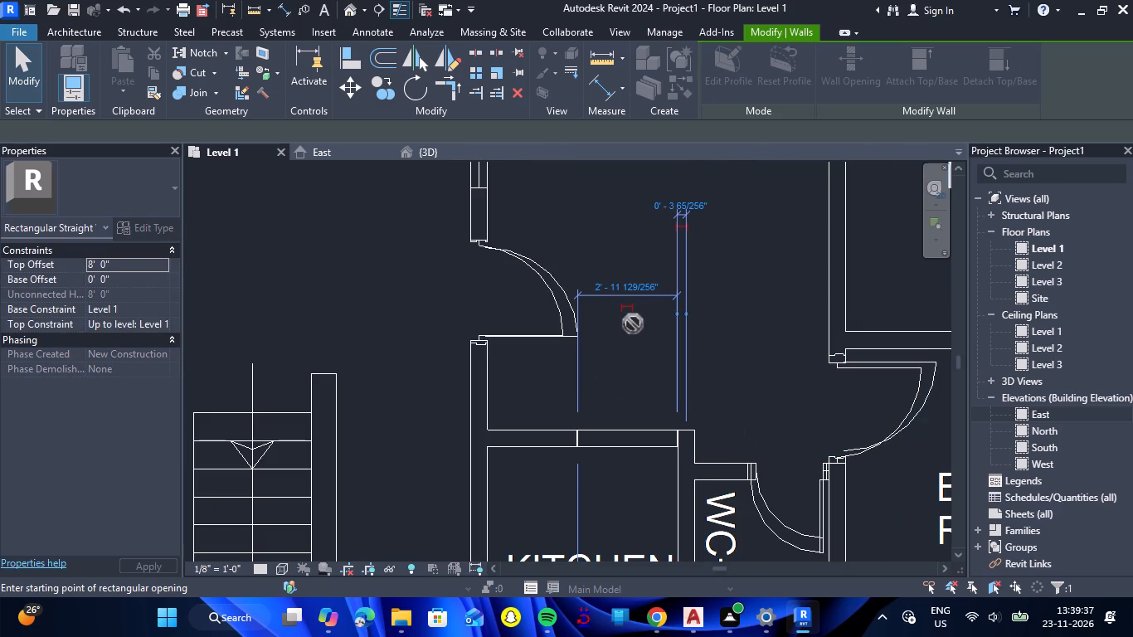
key("Return")
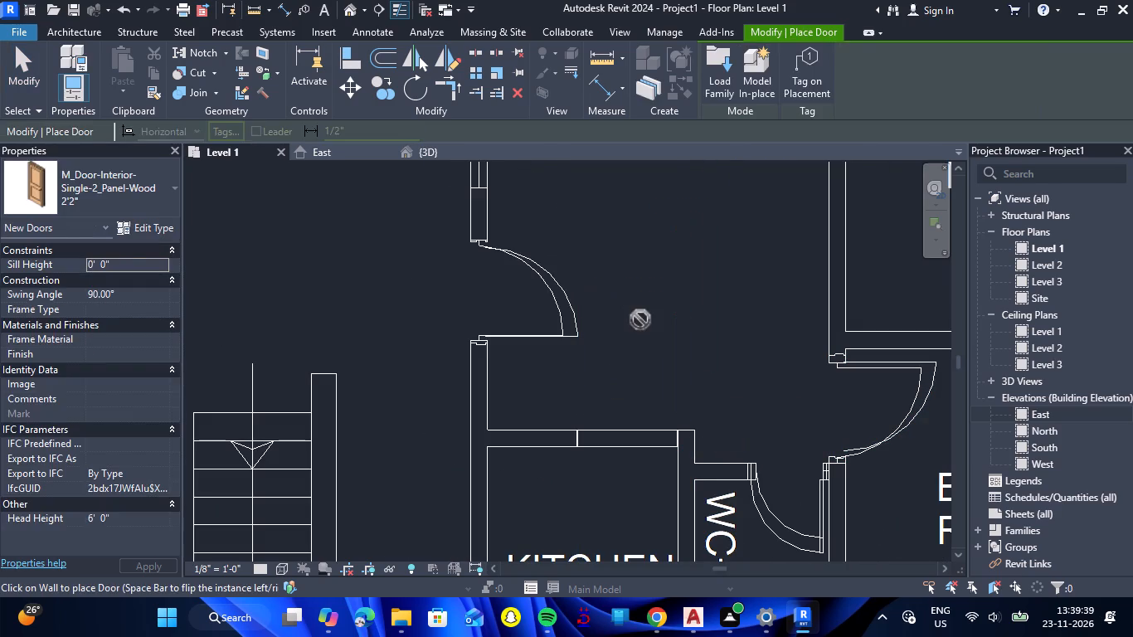
key("Escape")
Inspect the kitchen wall openings and the interior doors in the 3D view.
left_click(409, 157)
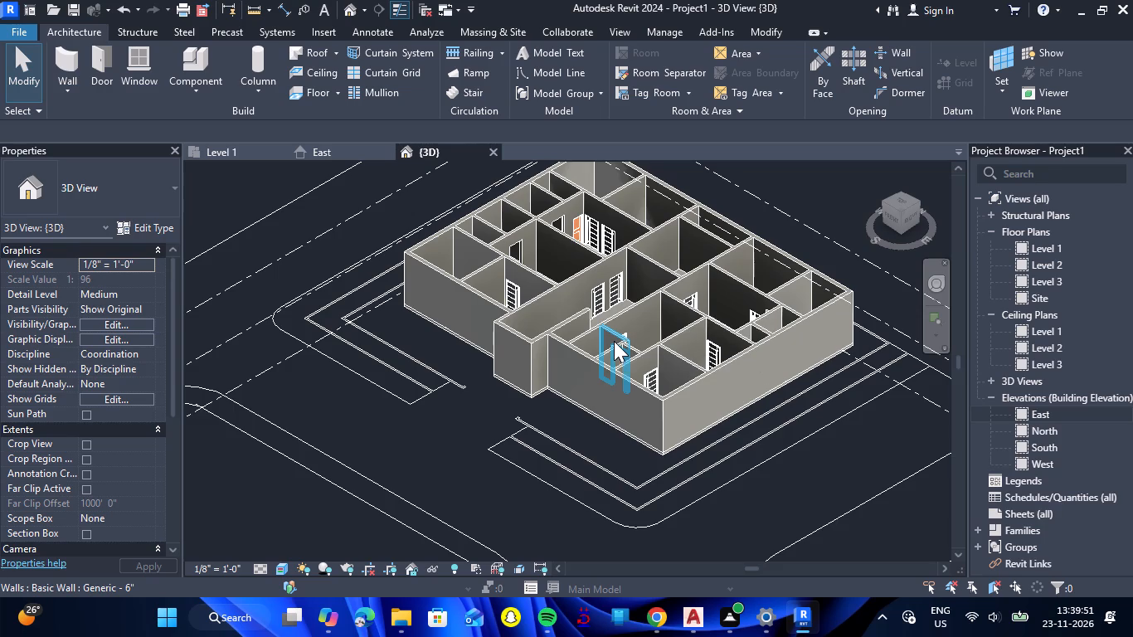
scroll(629, 353, "up", 6)
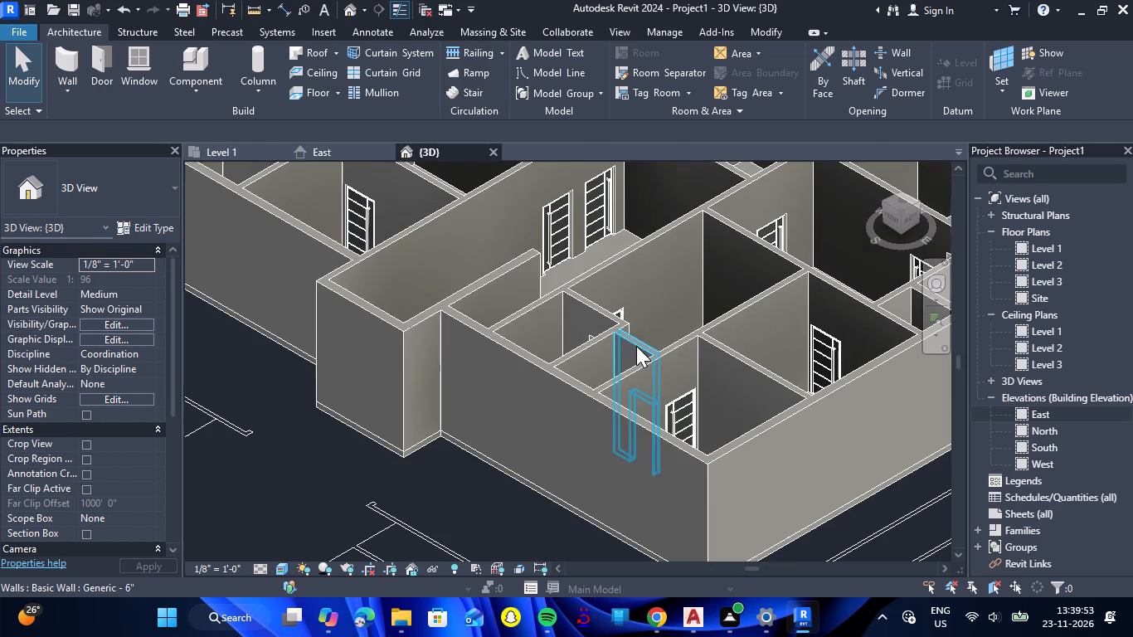
scroll(588, 316, "down", 2)
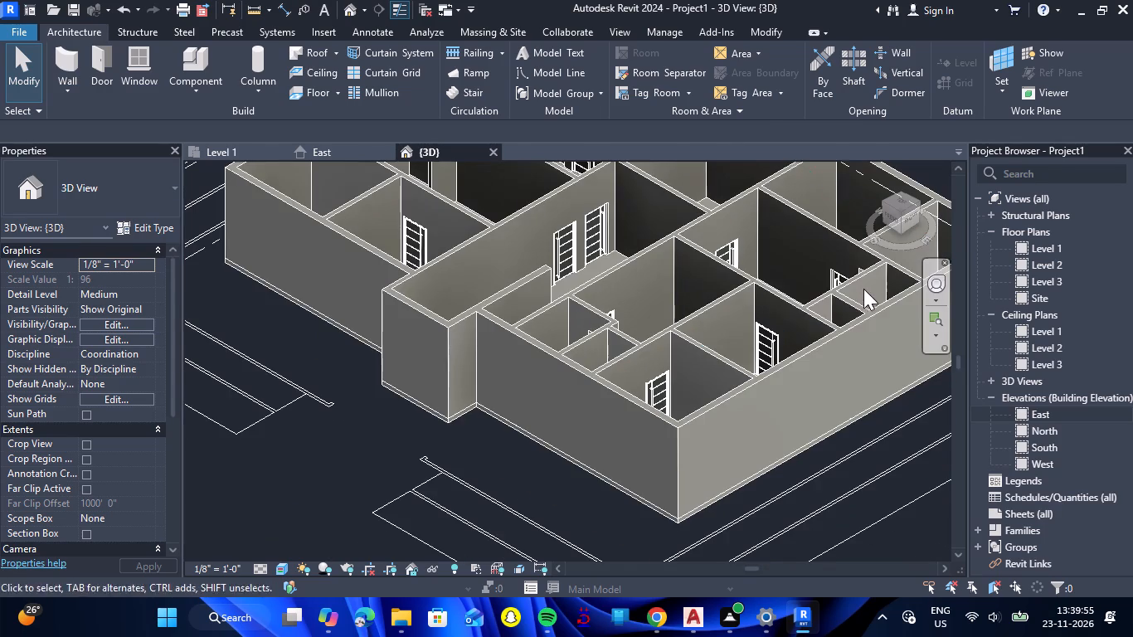
scroll(869, 251, "down", 5)
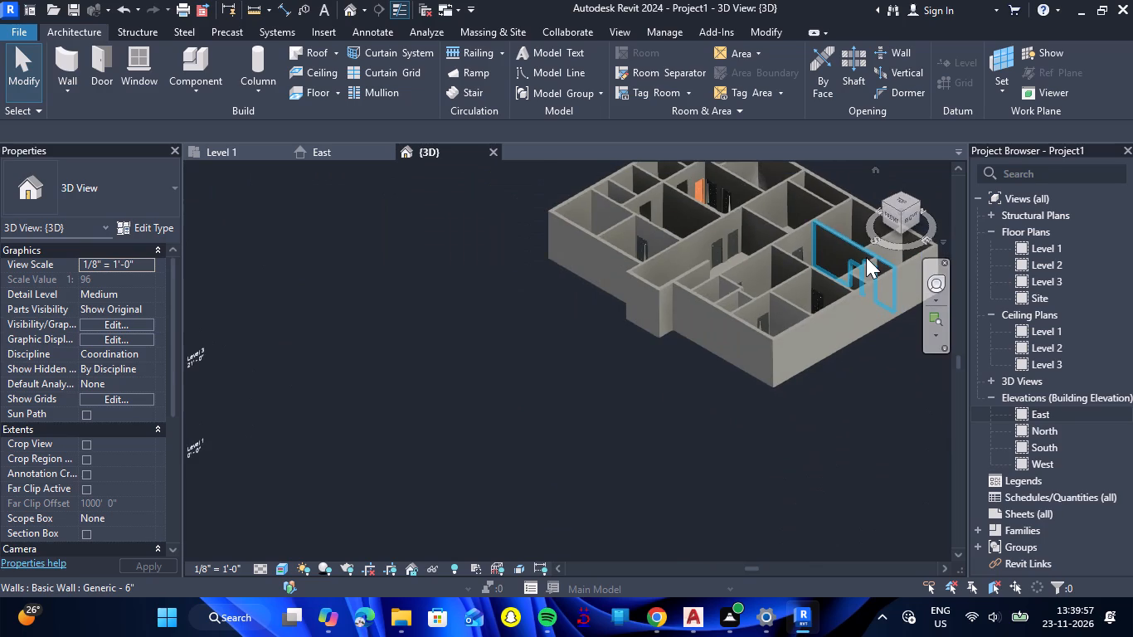
scroll(866, 257, "down", 2)
scroll(751, 187, "up", 6)
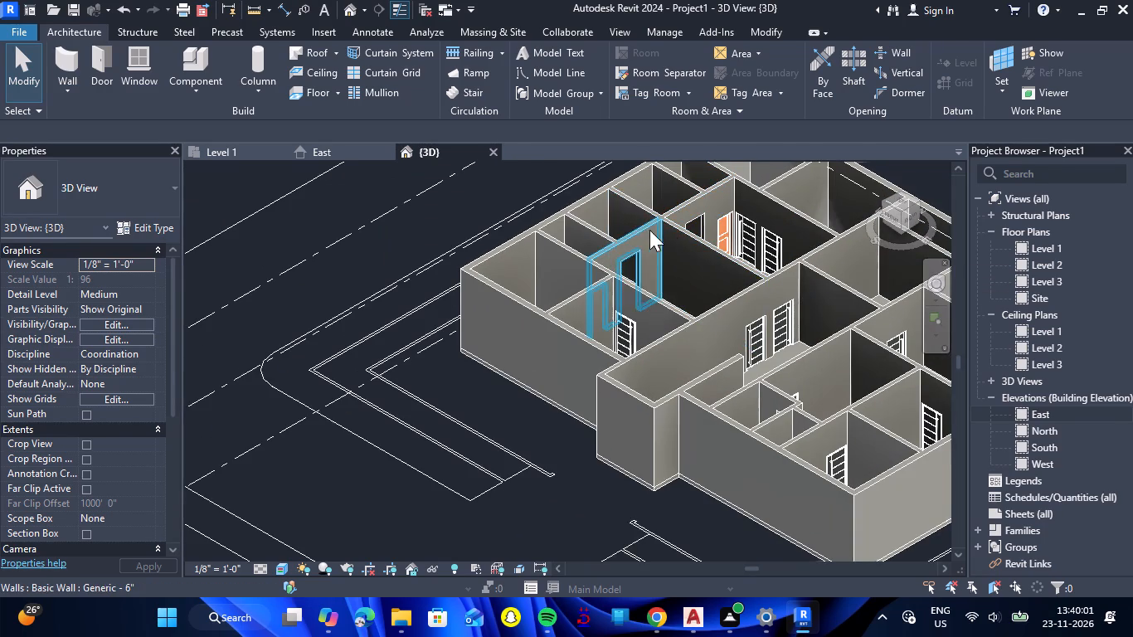
scroll(632, 221, "up", 7)
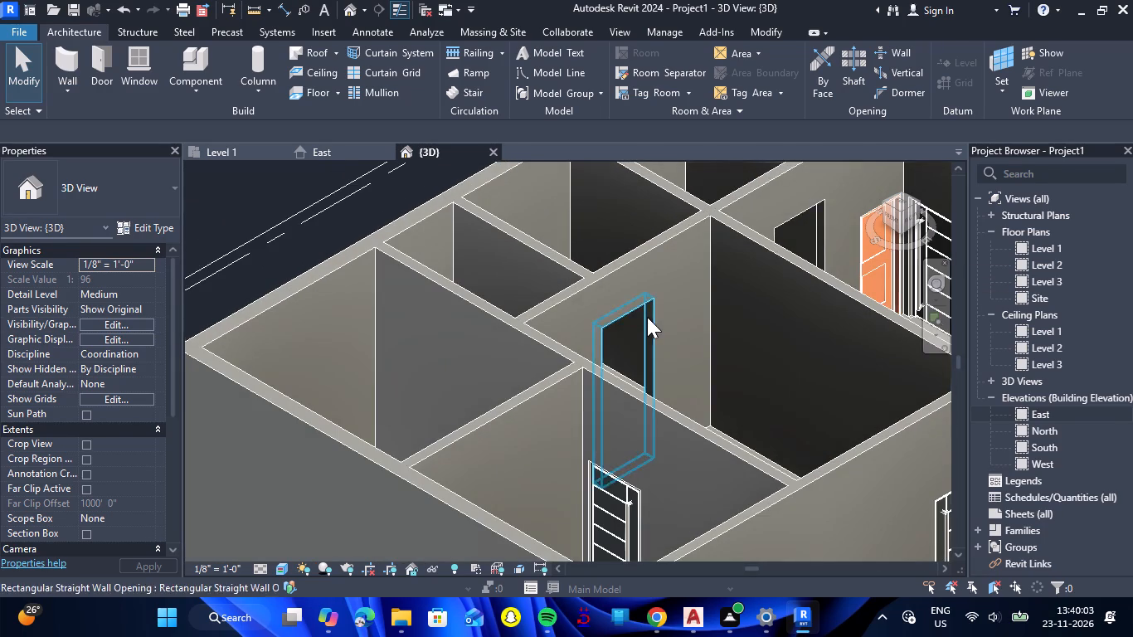
scroll(619, 299, "down", 10)
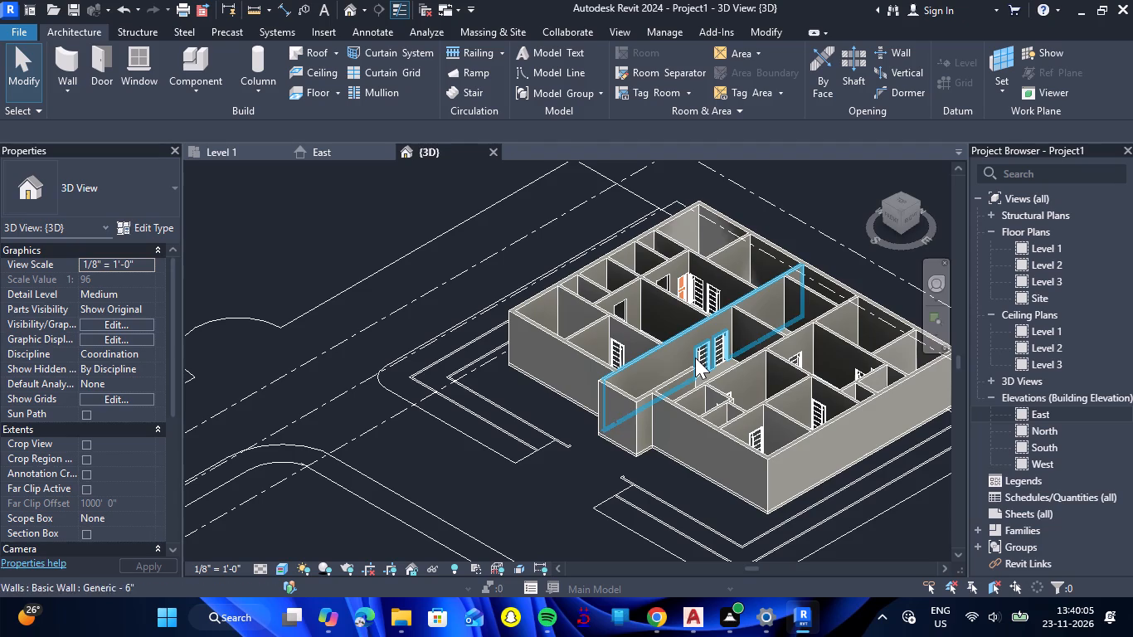
Browse the Residential door families' previews for a door suited to the double-leaf entrance between the staircase and kitchen on Level 1.
left_click(226, 154)
scroll(562, 349, "down", 6)
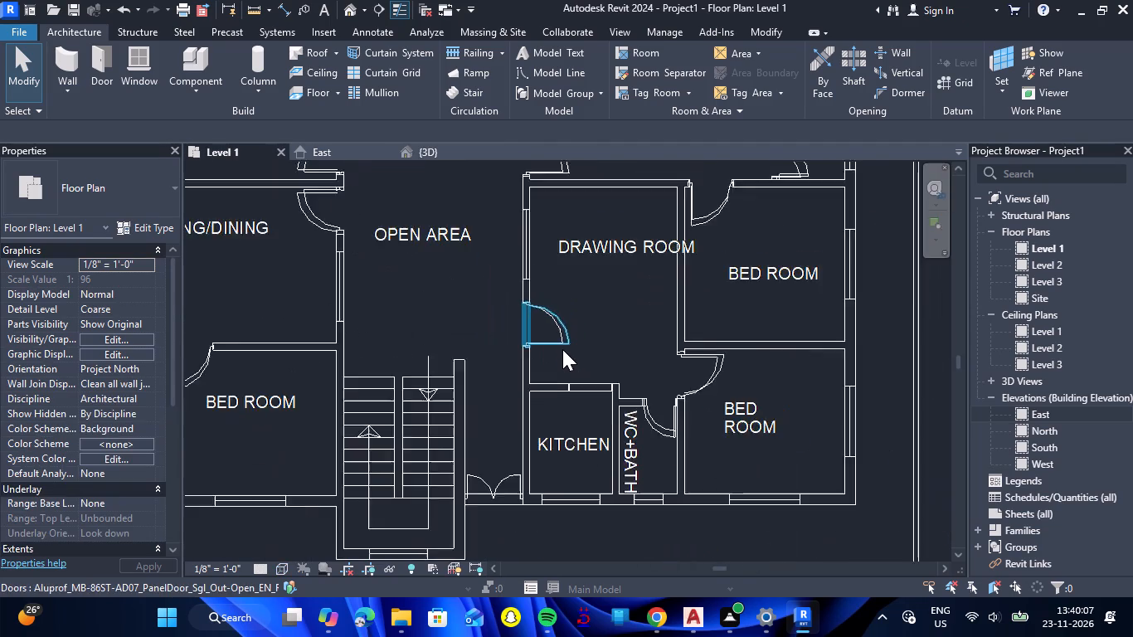
scroll(562, 349, "down", 4)
scroll(520, 445, "up", 11)
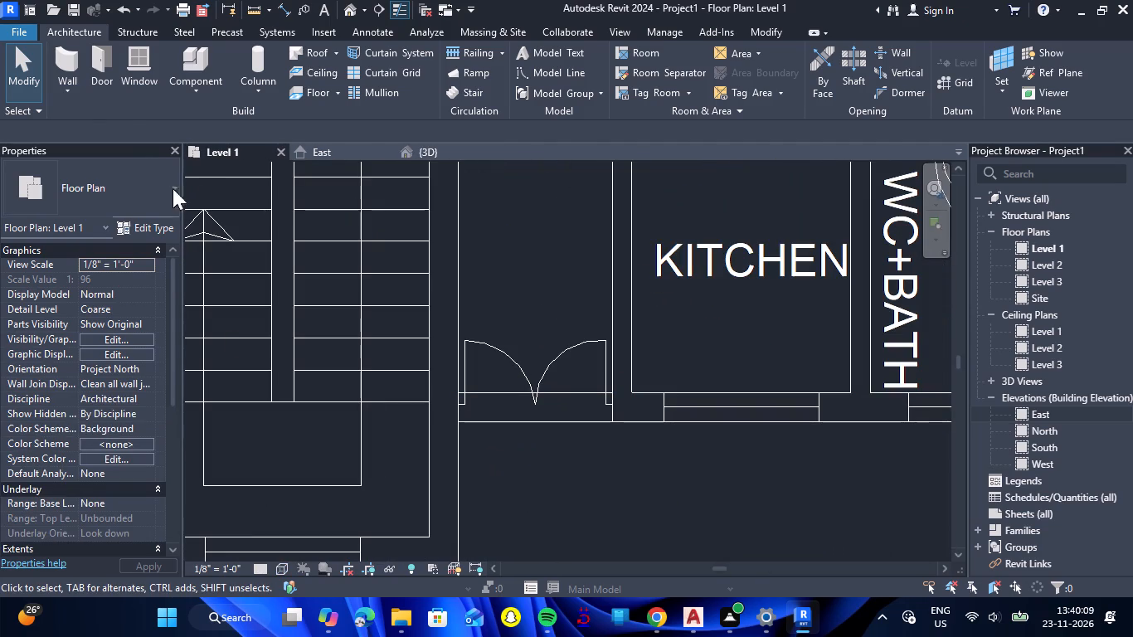
left_click(106, 84)
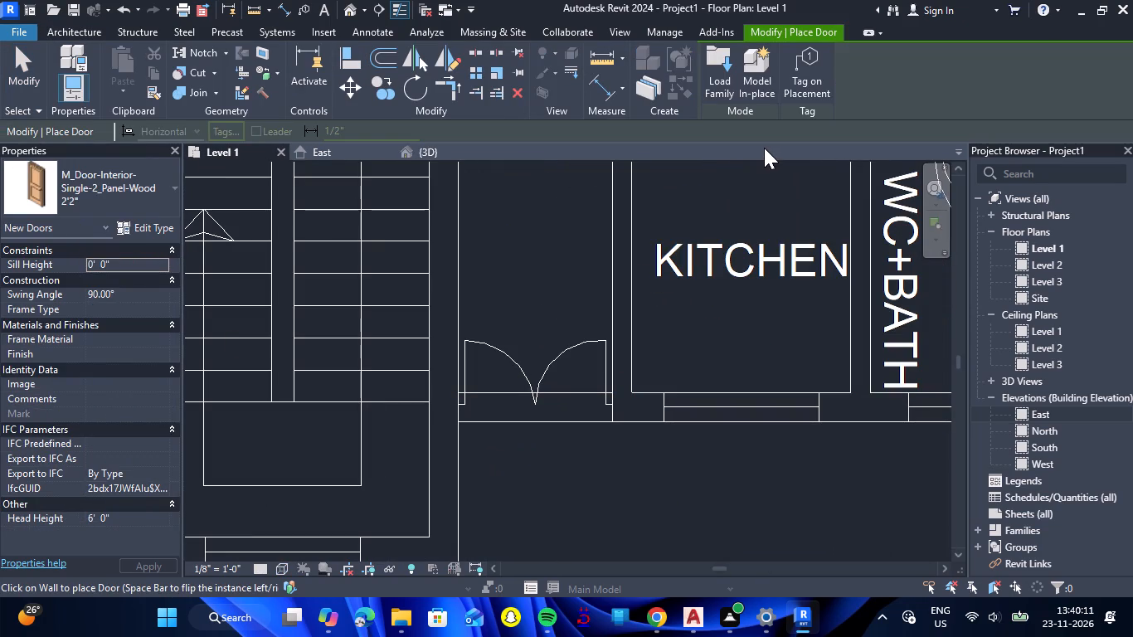
left_click(940, 2)
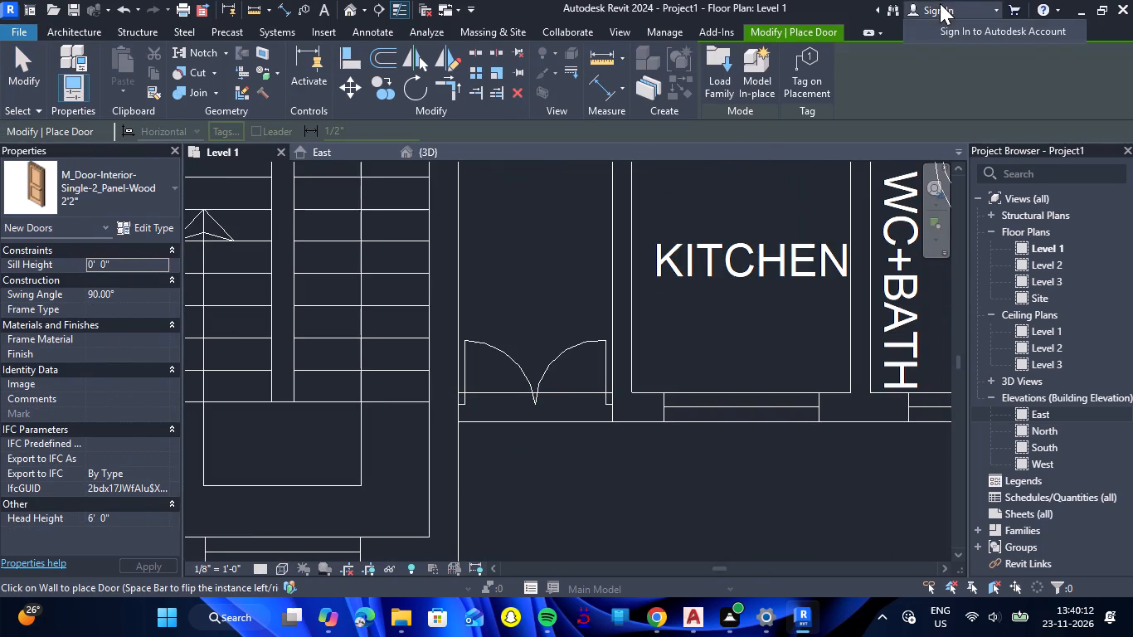
left_click(718, 77)
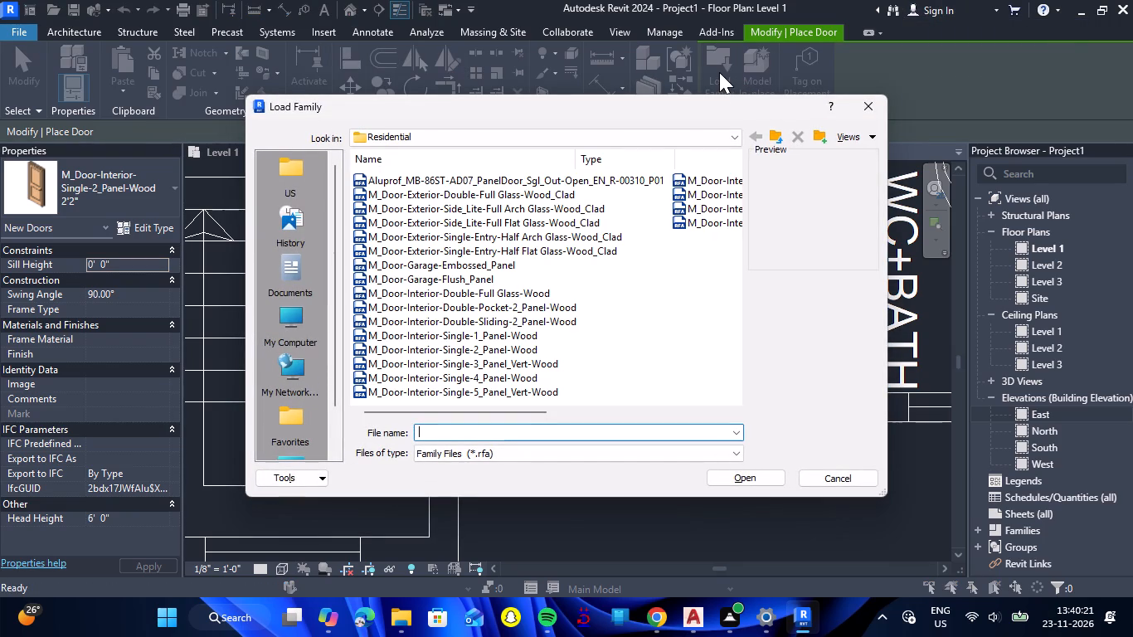
left_click(556, 190)
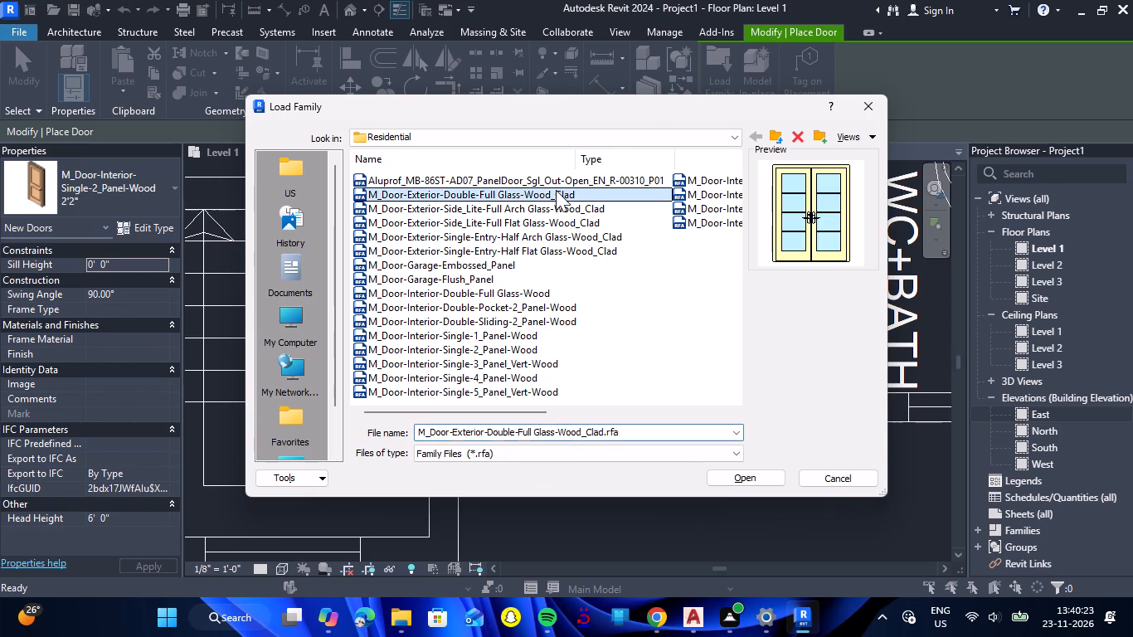
key("Down")
key("Down")
key("Down")
key("Down")
key("Down")
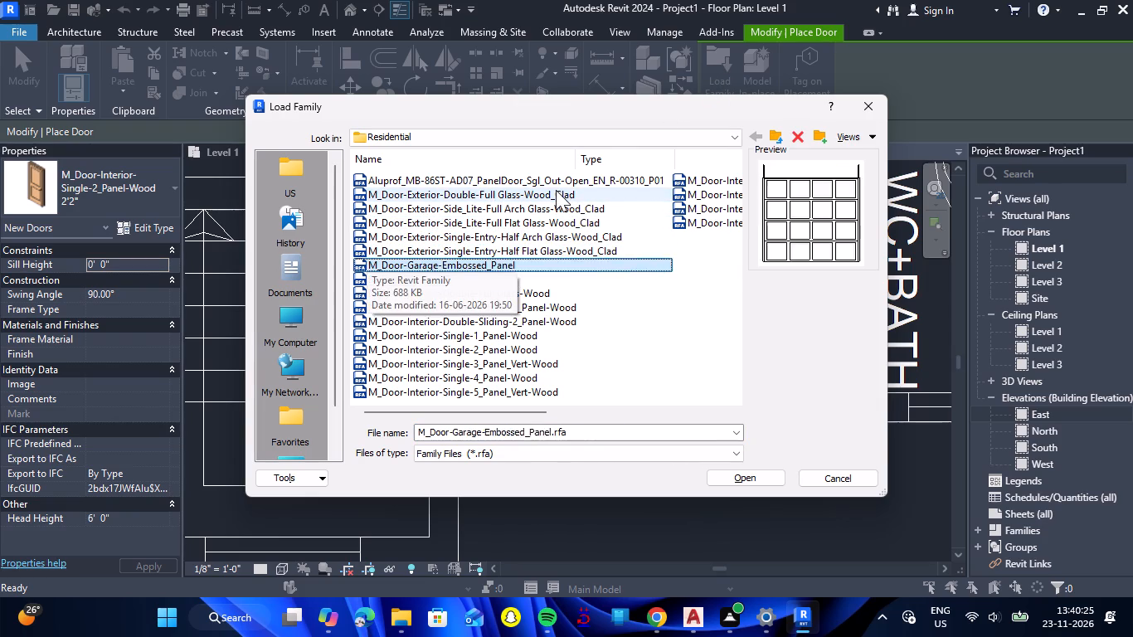
key("Down")
key("Down")
key("Down")
key("Down")
key("Down")
key("Up")
key("Up")
key("Up")
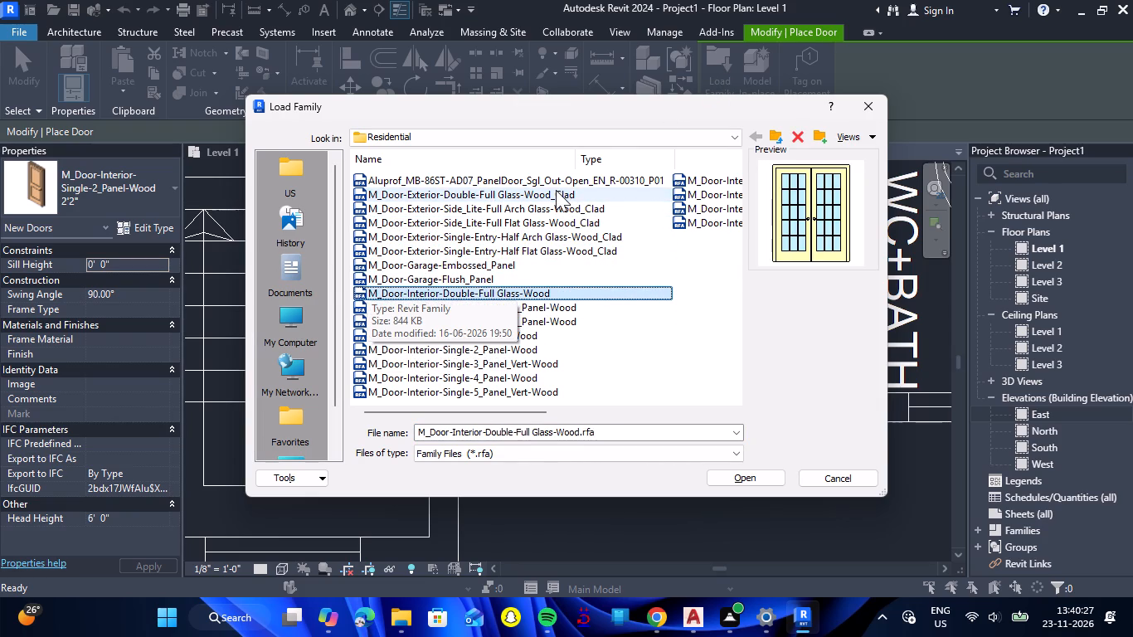
key("Down")
key("Down")
key("Down")
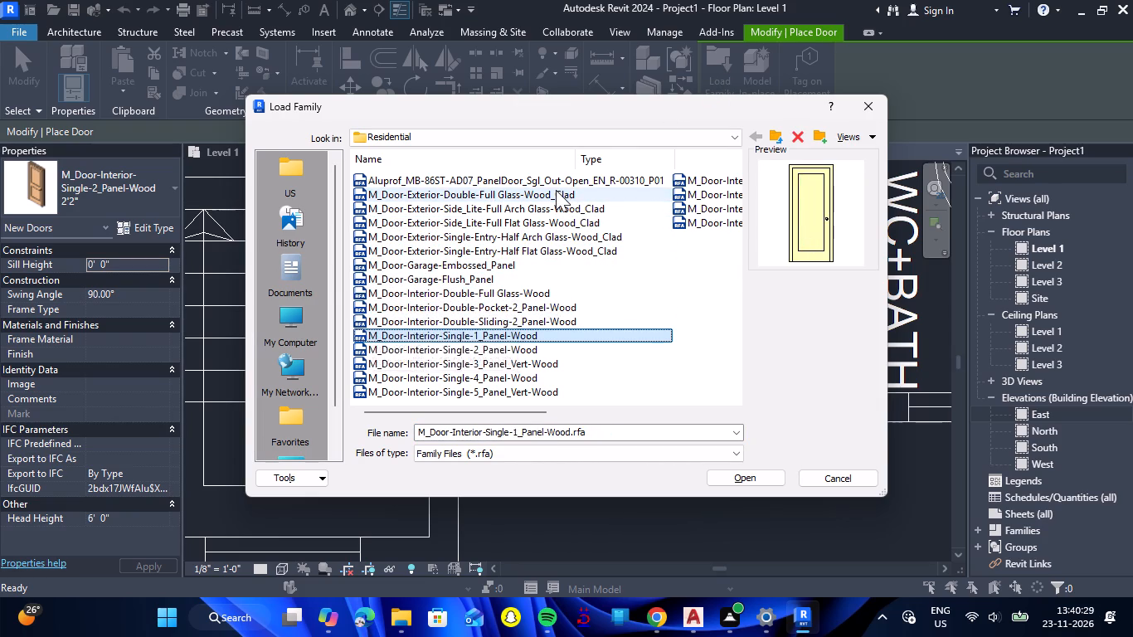
key("Up")
key("Down")
key("Down")
key("Down")
key("Down")
key("Down")
key("Down")
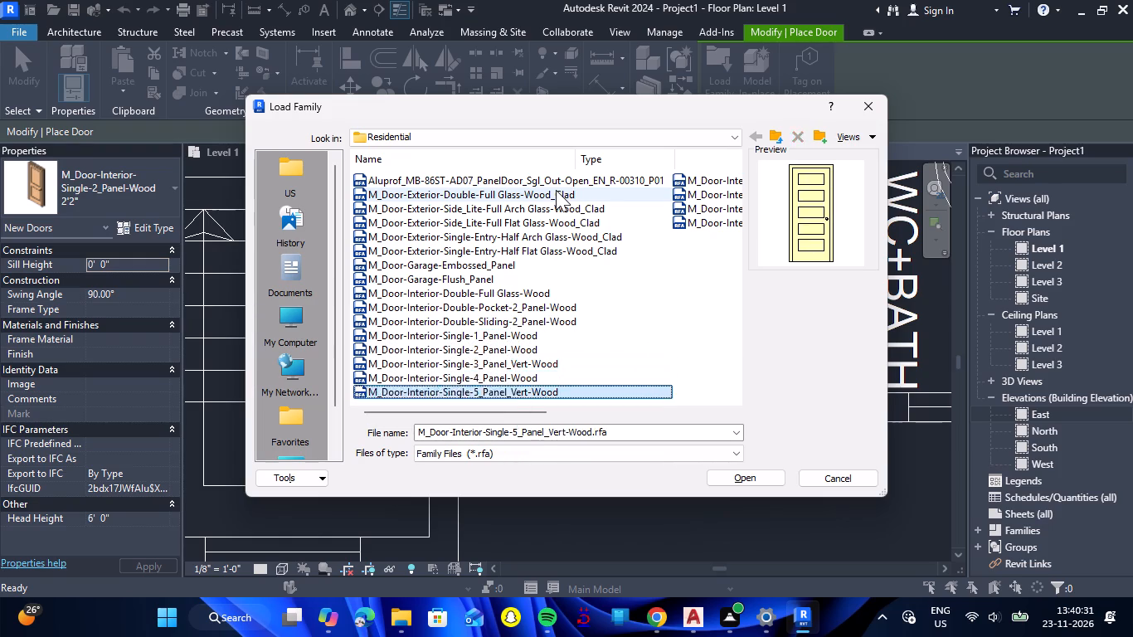
key("Down")
key("Down")
key("Down")
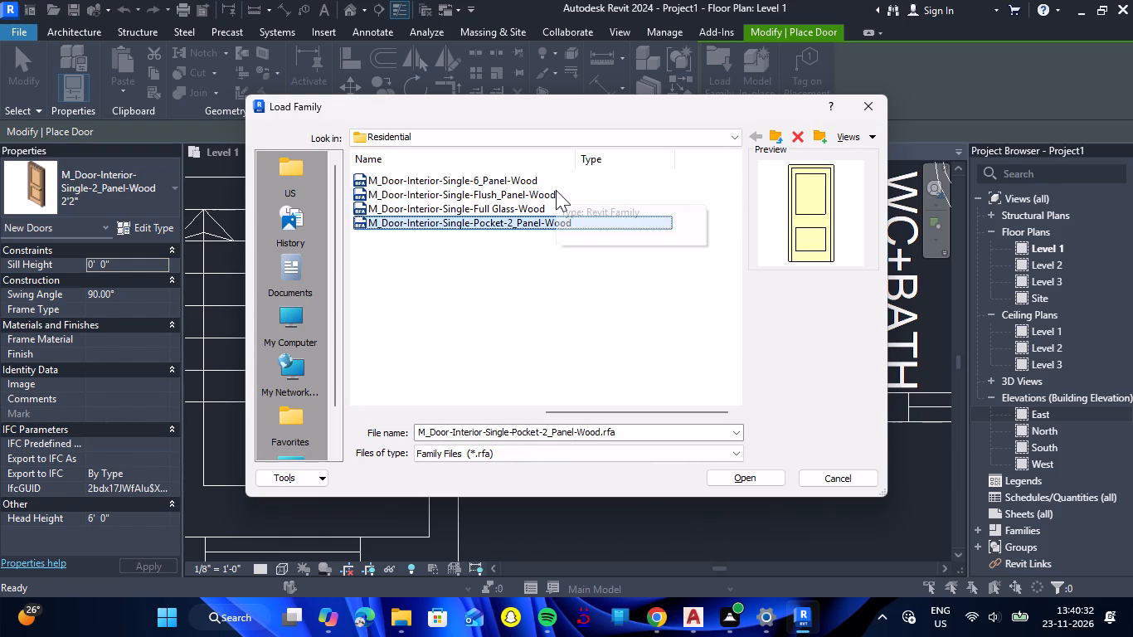
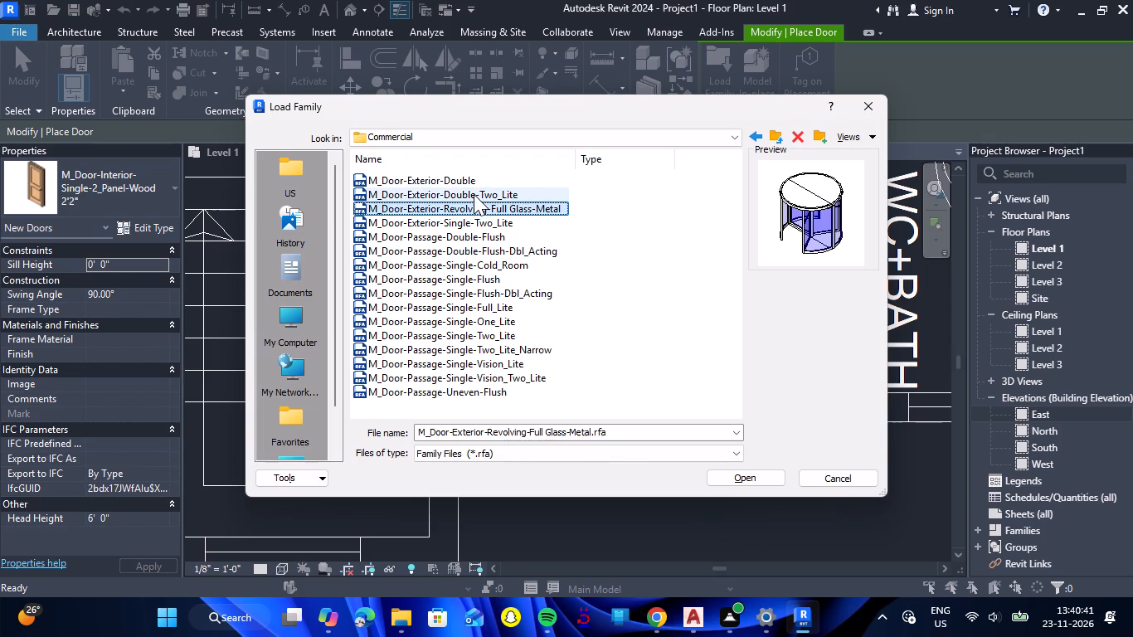
Browse the Commercial door families' previews for a double-leaf door suited to the entrance beside the staircase.
key("Down")
key("Down")
key("Down")
key("Down")
key("Down")
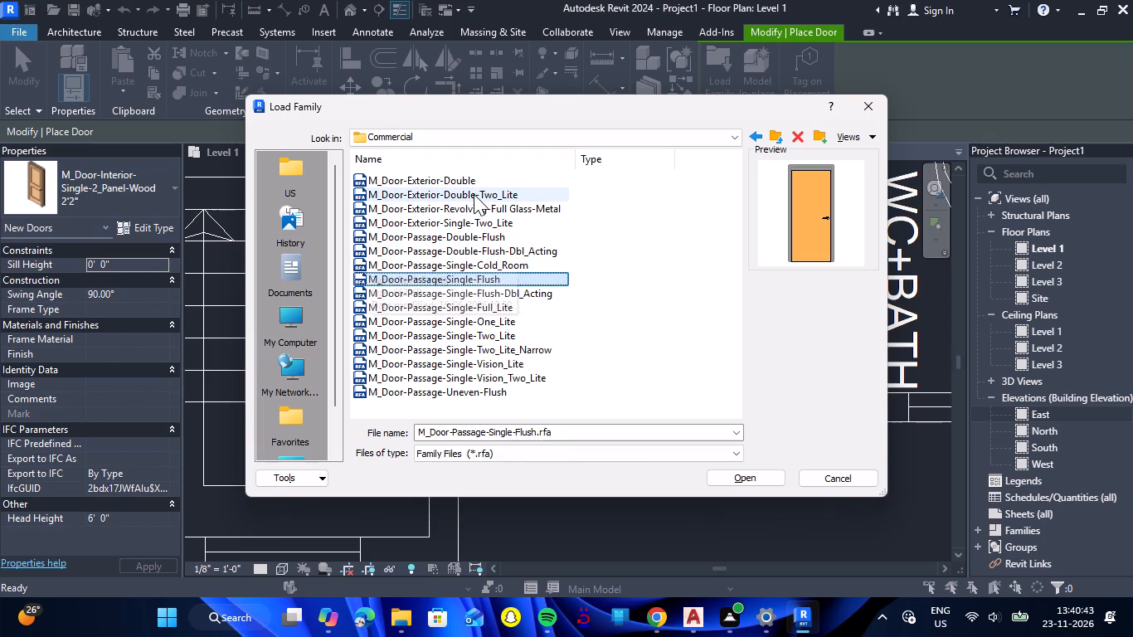
key("Down")
key("Down")
key("Down")
key("Down")
key("Down")
key("Down")
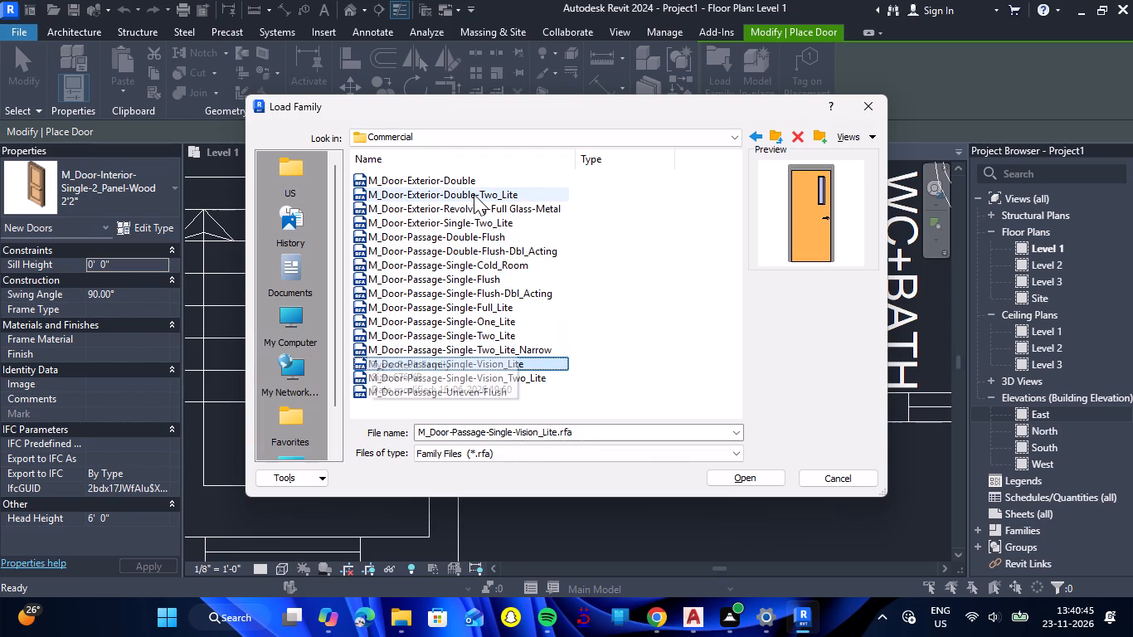
key("Down")
key("Down")
key("Up")
key("Up")
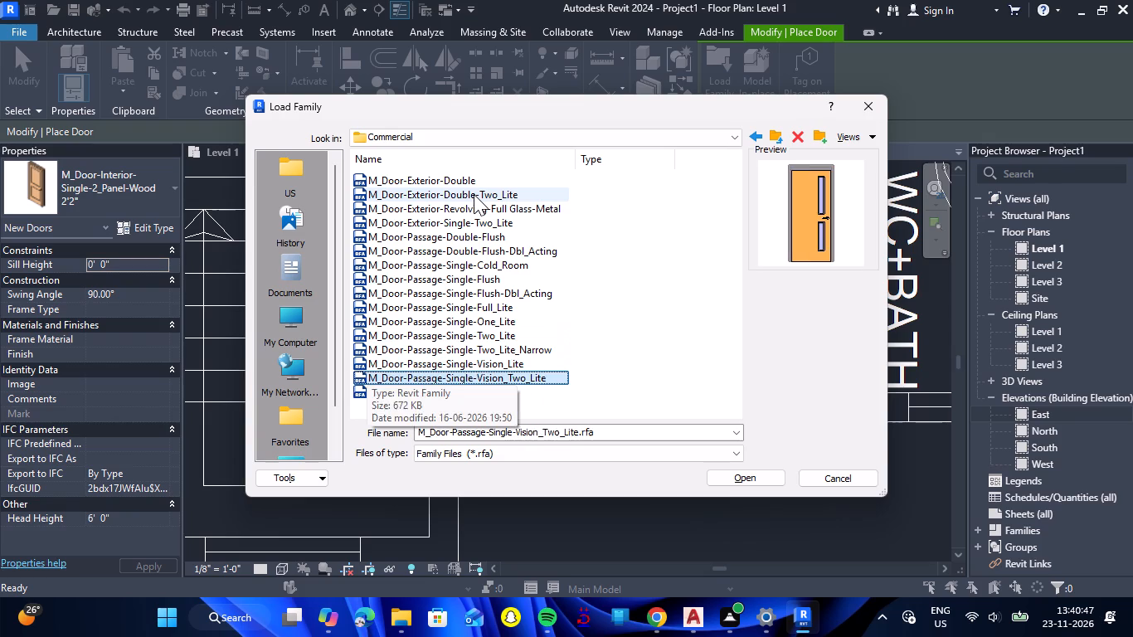
key("Up")
key("Up")
key("Up")
key("Up")
key("Up")
key("Up")
key("Up")
key("Up")
key("Up")
key("Up")
key("Up")
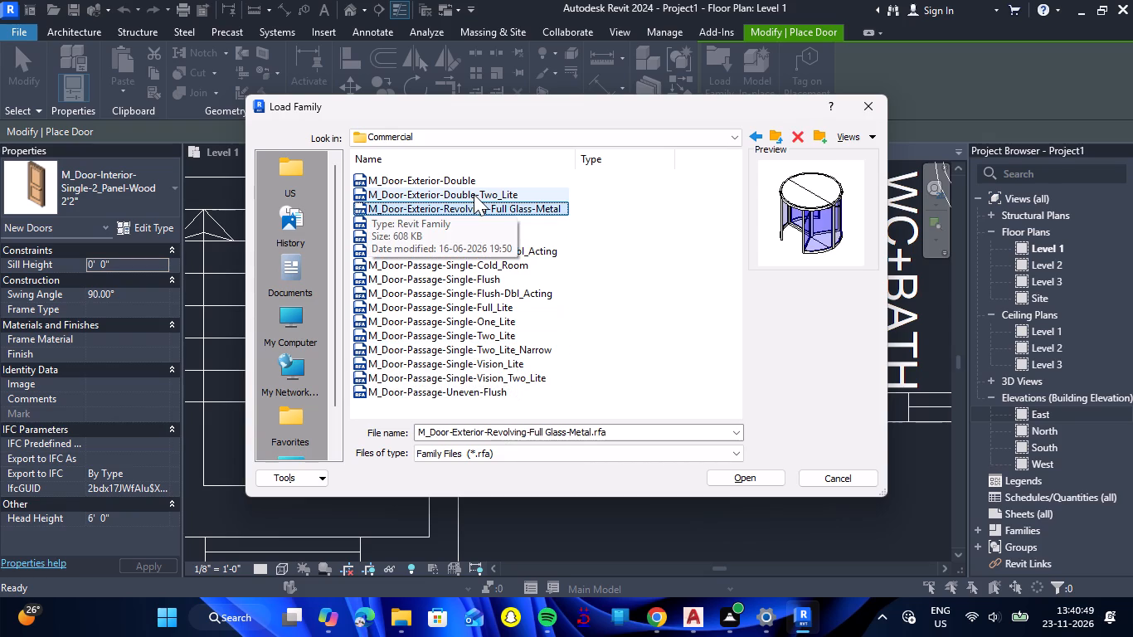
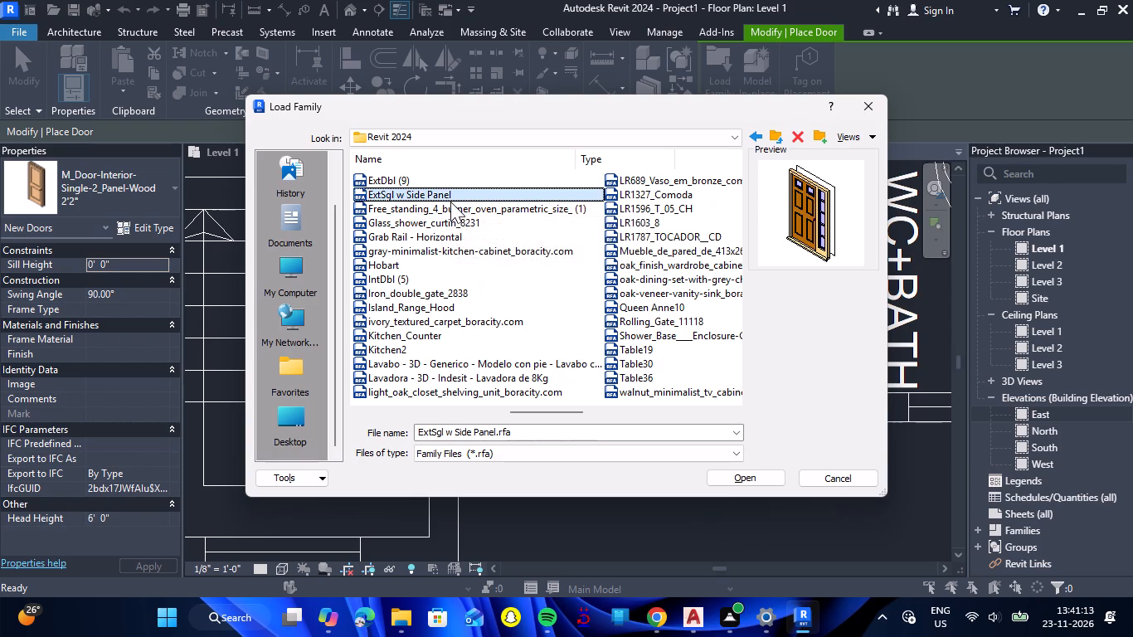
Load the ExtSgl w Side Panel door family from the Revit 2024 folder.
double_click(468, 195)
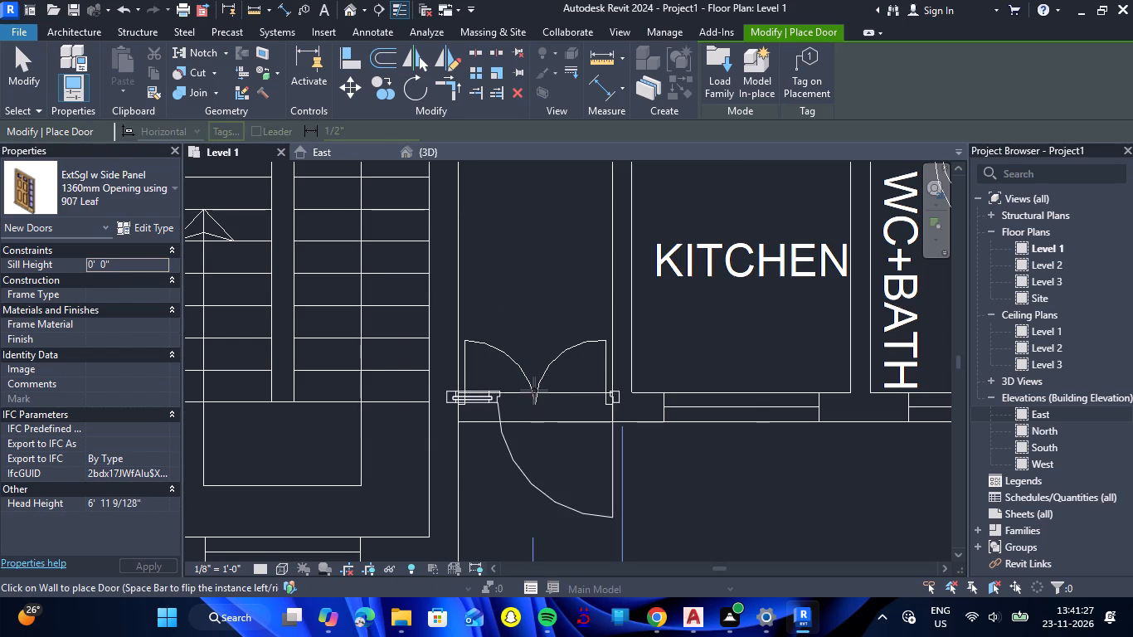
Duplicate the side-panel door's type under the name 4'.
left_click(161, 233)
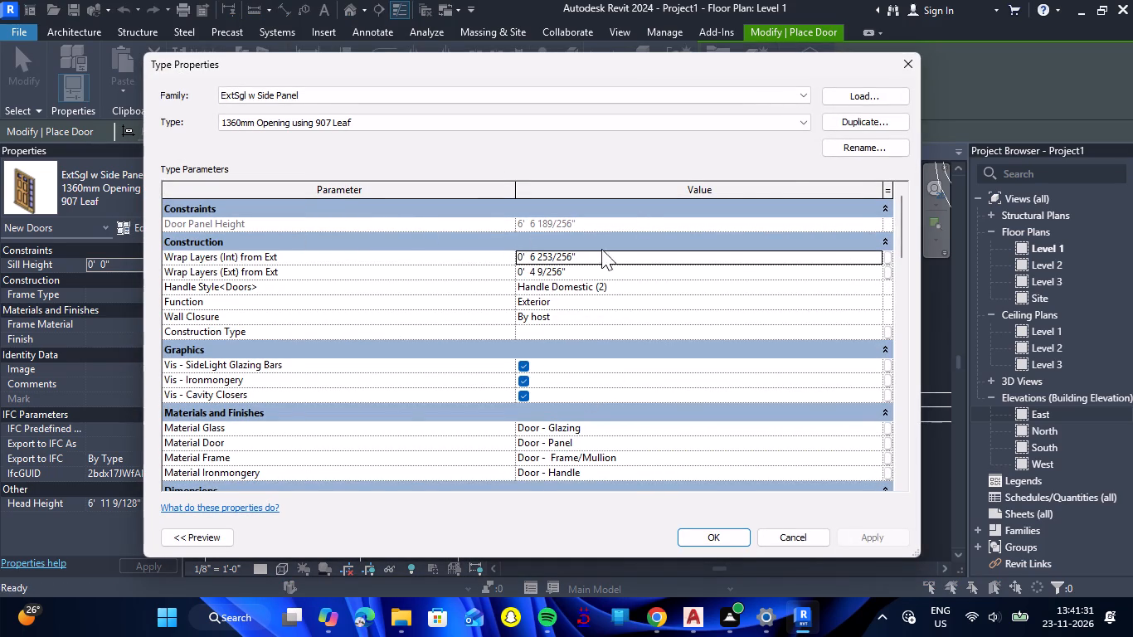
left_click(843, 121)
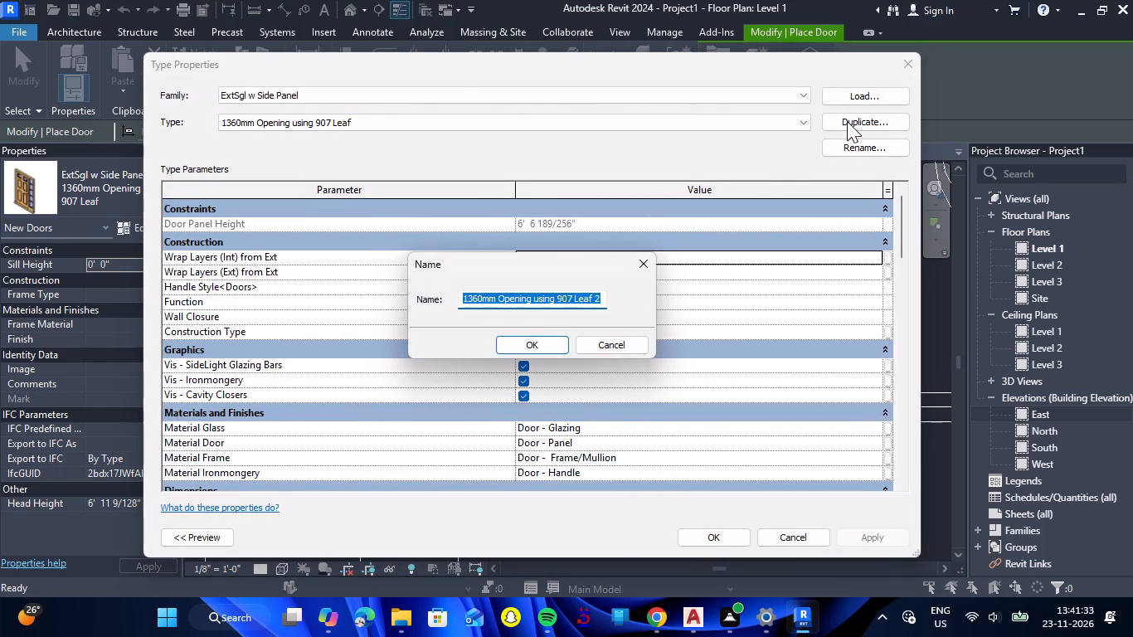
key("4")
key("apostrophe")
key("Return")
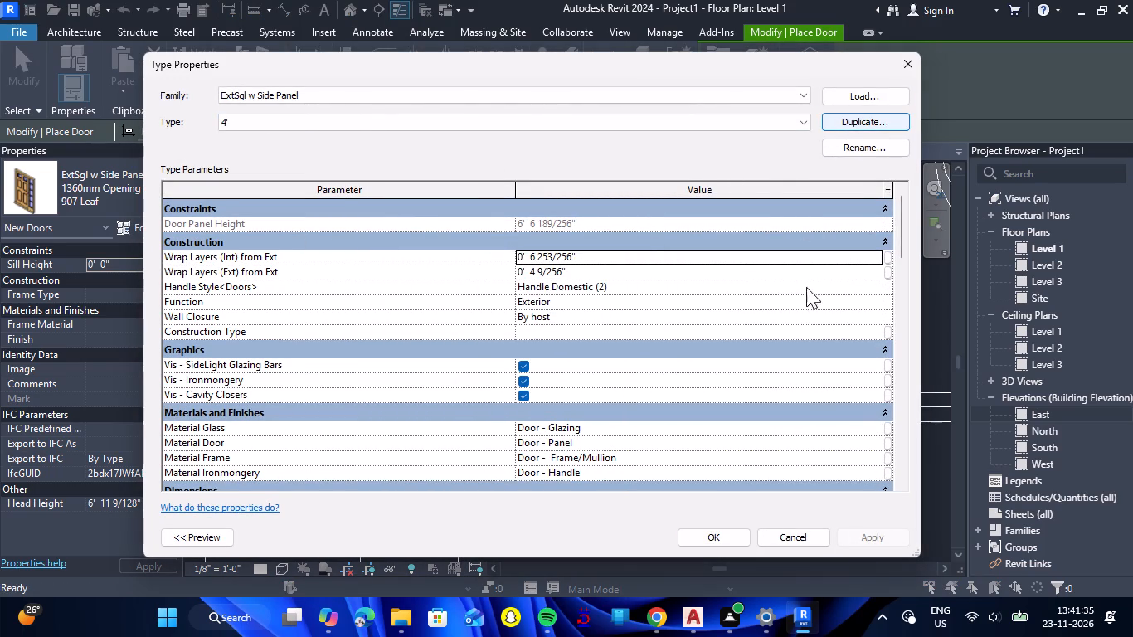
Set the 4' door type's width to 4' and its height to 6'.
scroll(636, 350, "down", 8)
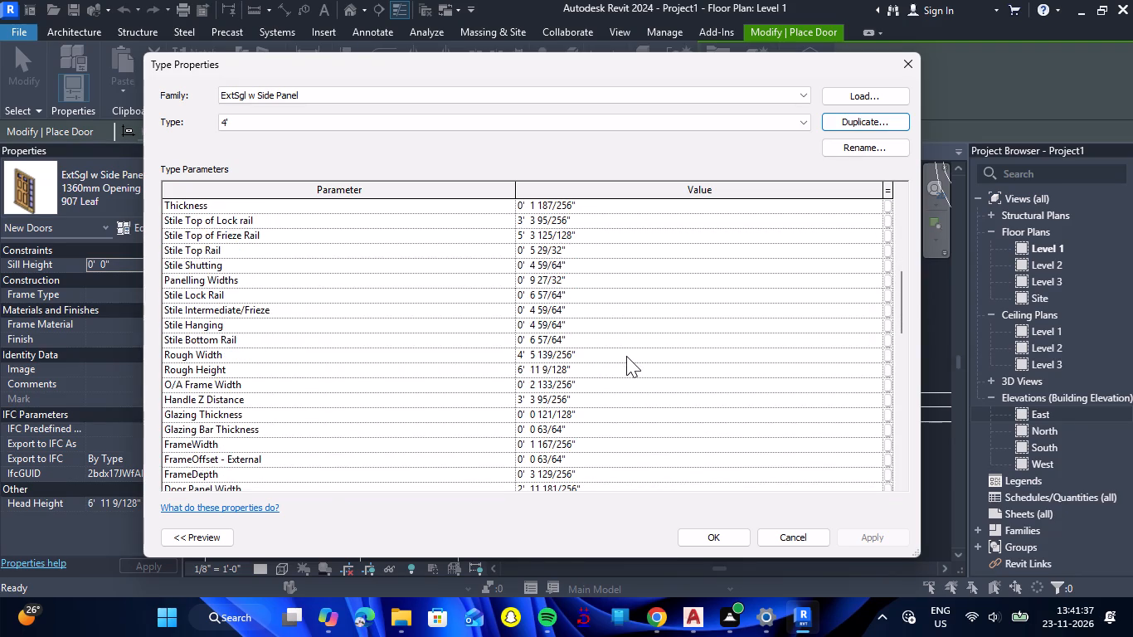
scroll(630, 355, "down", 5)
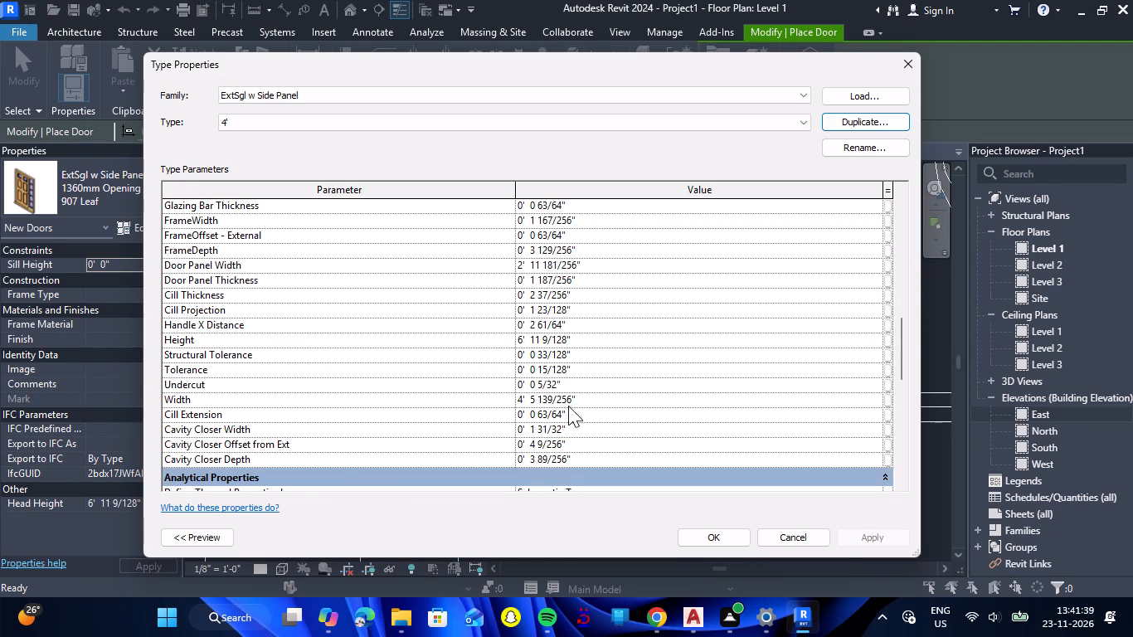
left_click(590, 400)
type("4'")
key("Return")
scroll(590, 400, "up", 1)
scroll(591, 400, "down", 4)
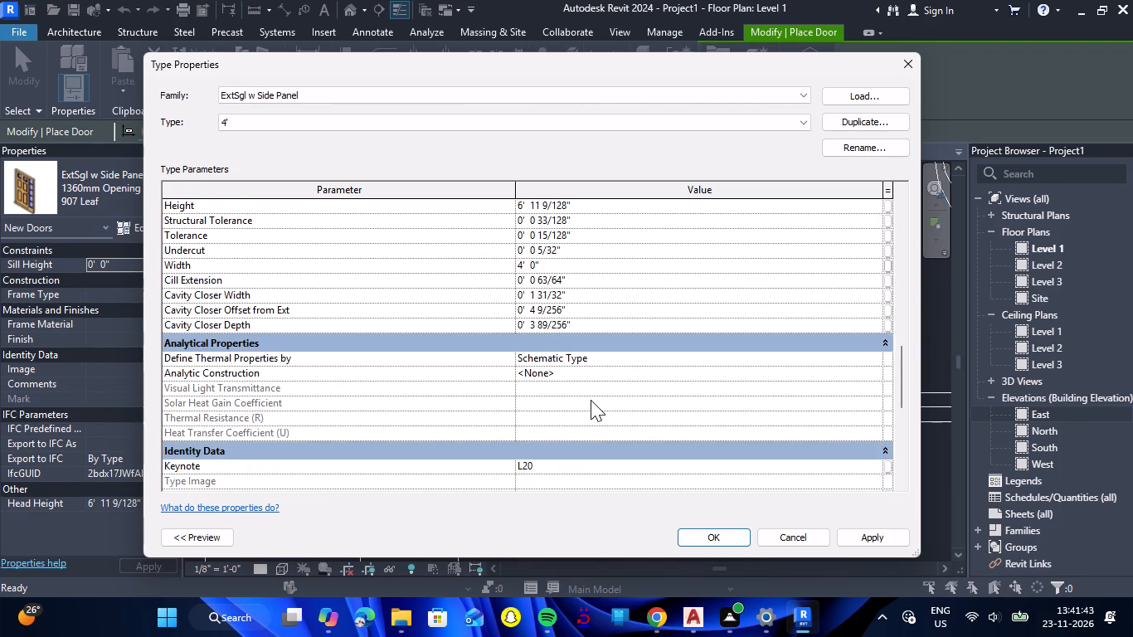
scroll(591, 400, "up", 2)
scroll(386, 367, "up", 1)
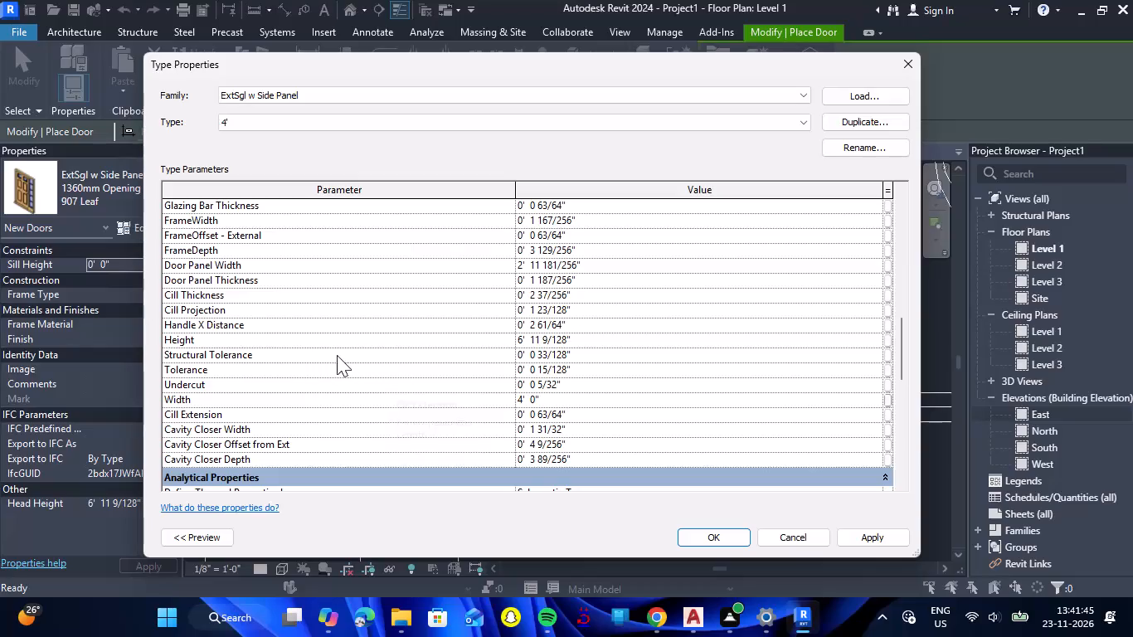
left_click(634, 340)
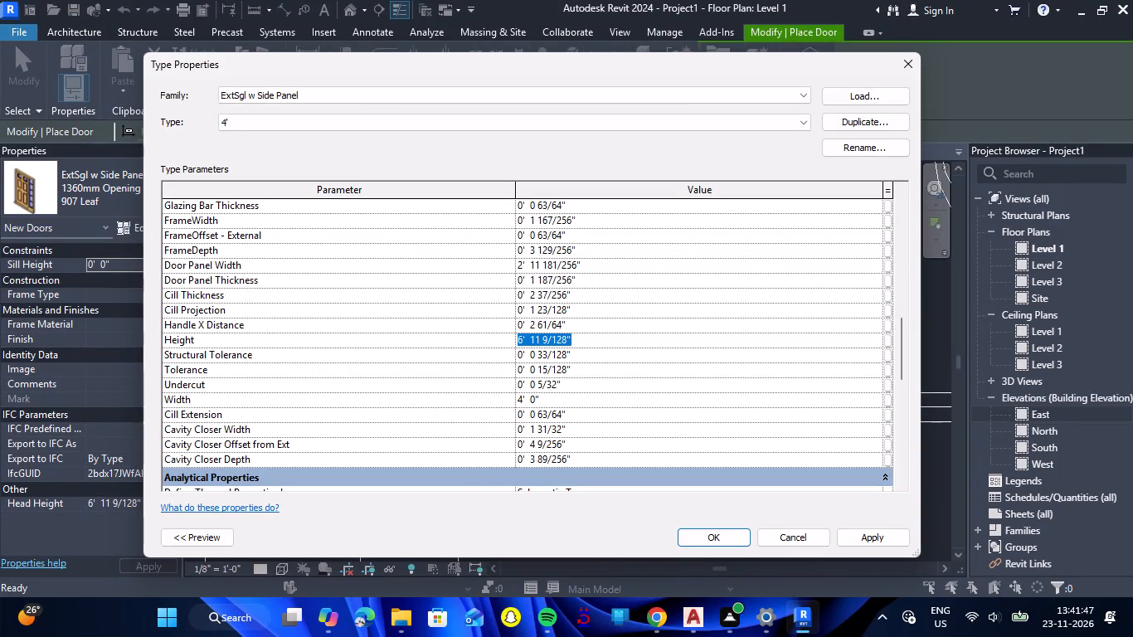
type("6'")
key("Return")
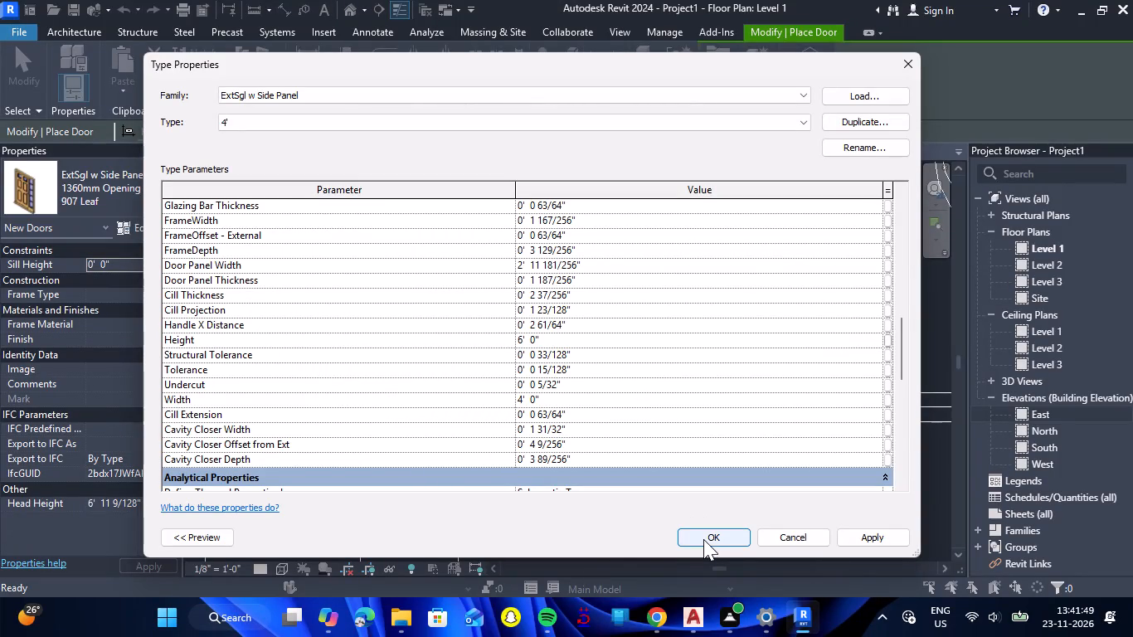
left_click(703, 539)
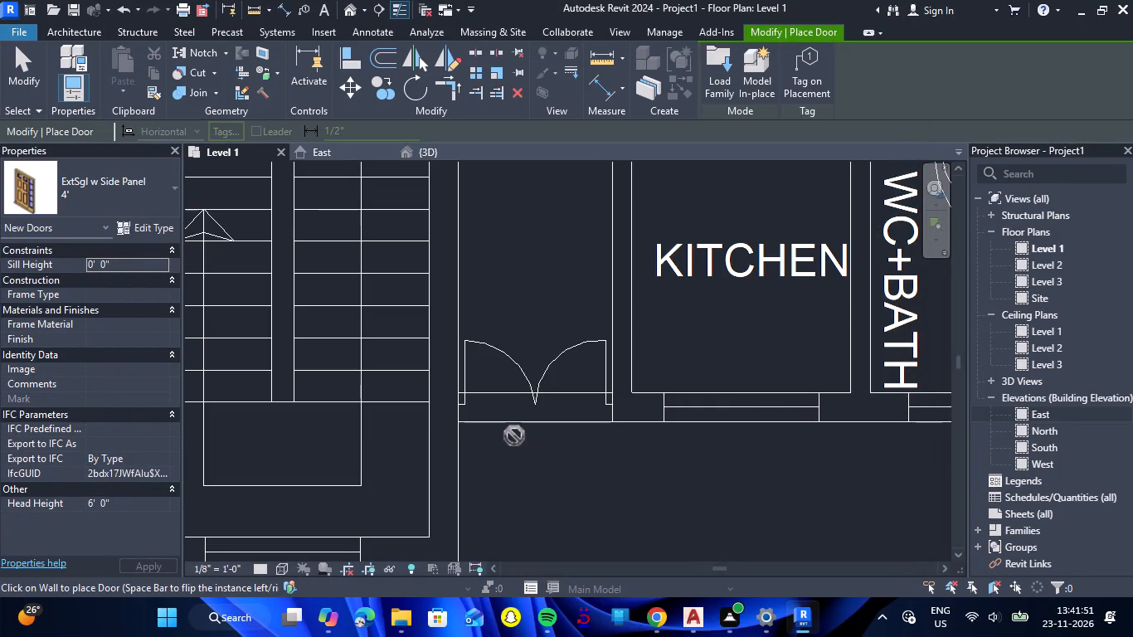
Place the 4' side-panel door in the entrance wall beside the staircase and nudge it about 1" toward the staircase to fit the plan's opening.
scroll(524, 420, "up", 2)
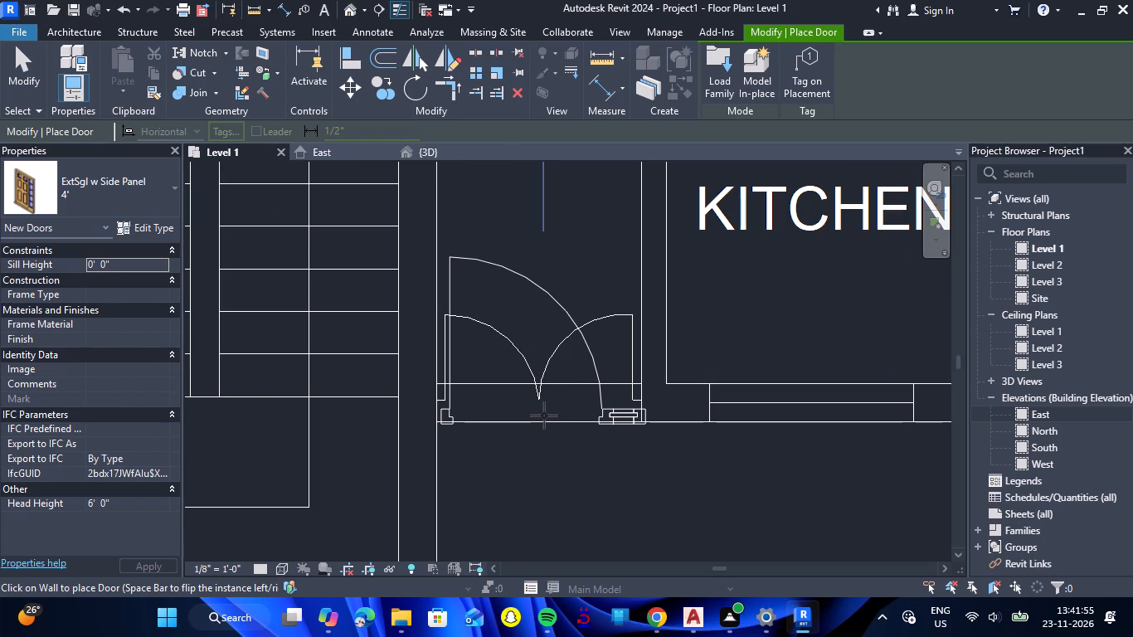
left_click(544, 416)
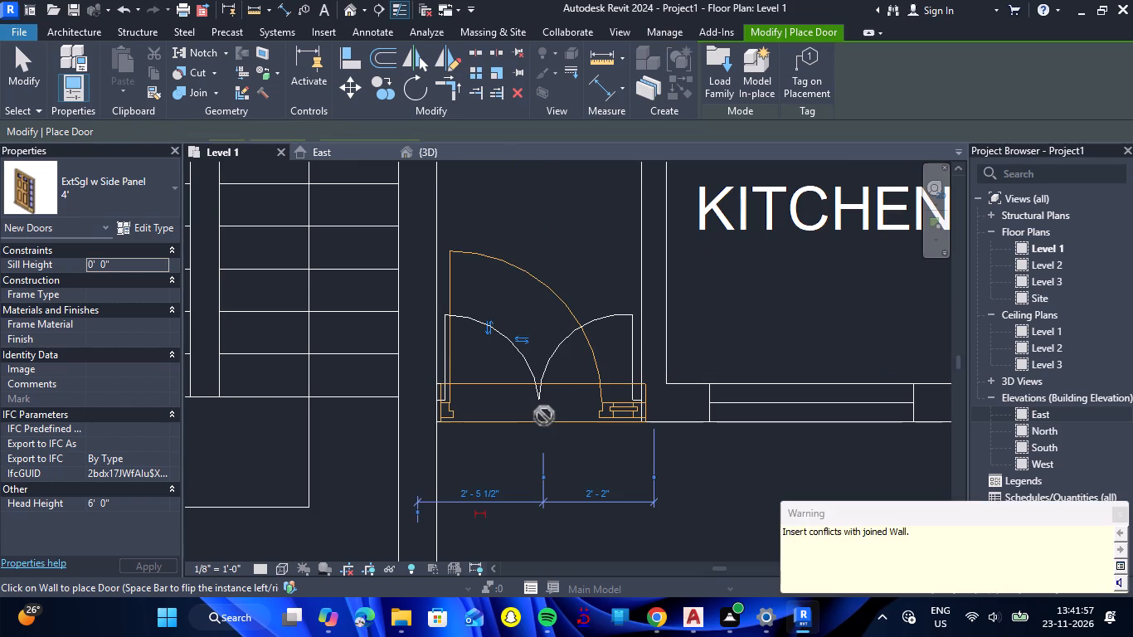
scroll(562, 421, "up", 3)
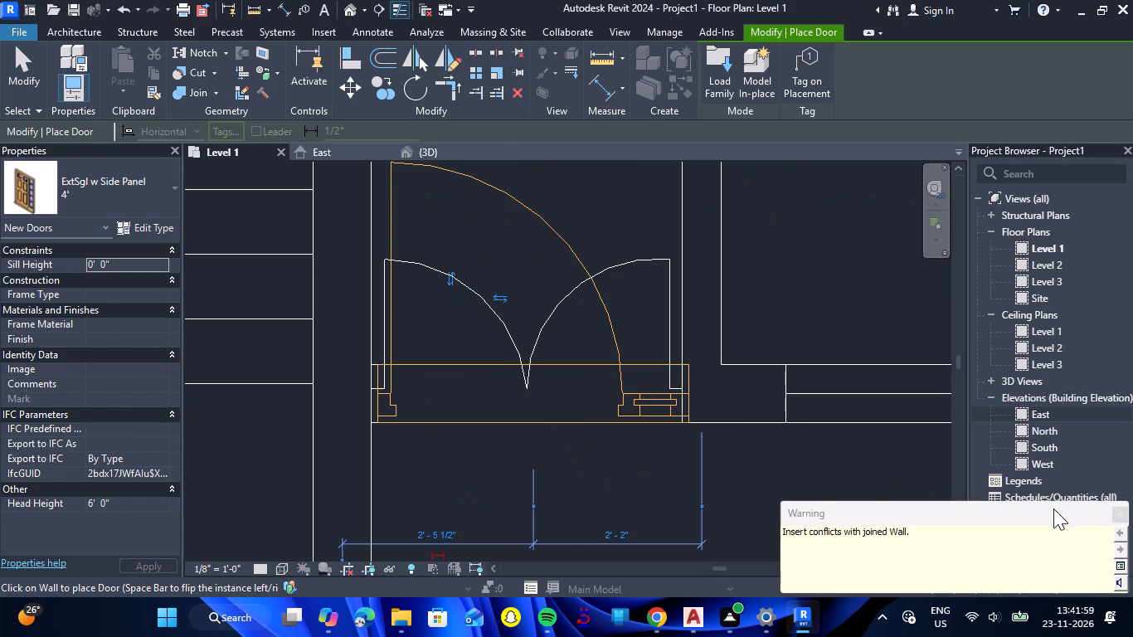
left_click(1123, 513)
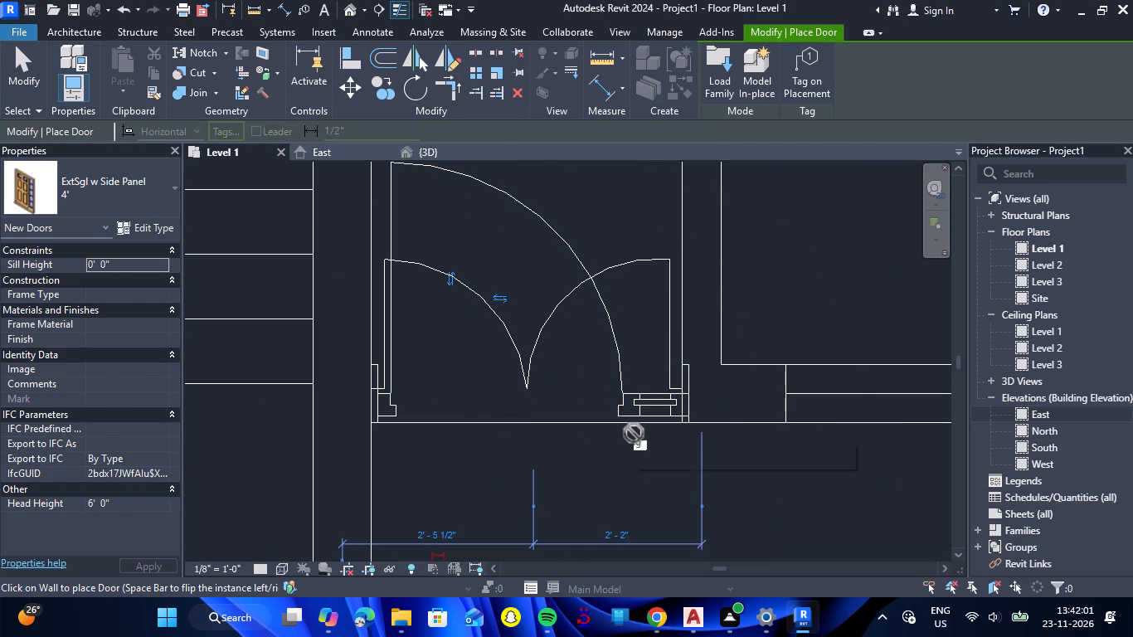
key("Escape")
key("Escape")
left_click(641, 416)
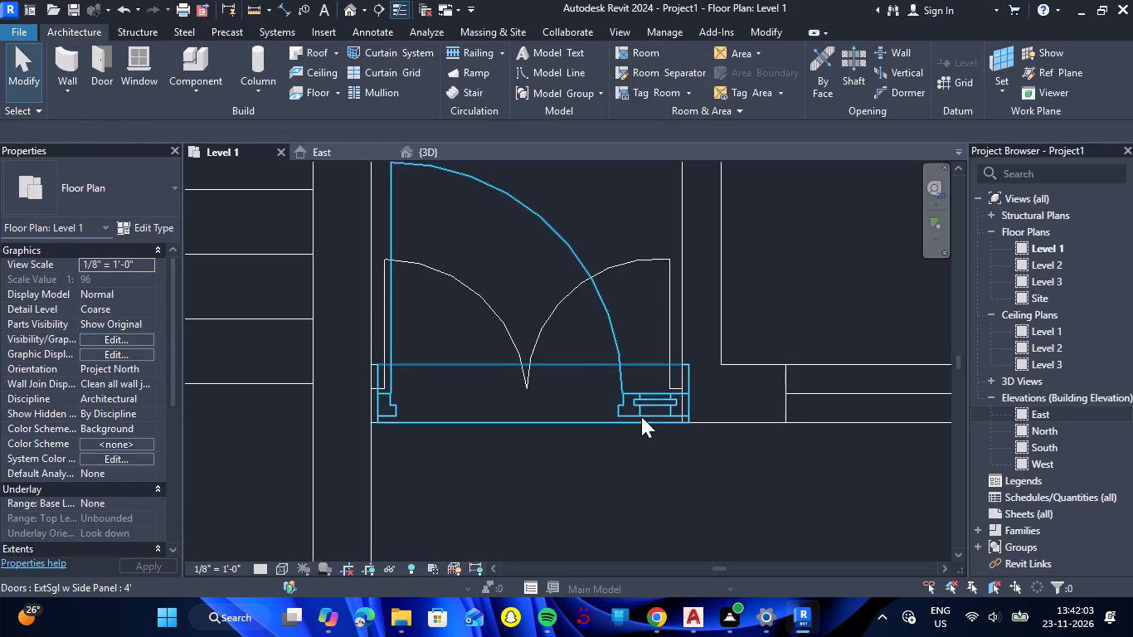
key("Left")
key("Left")
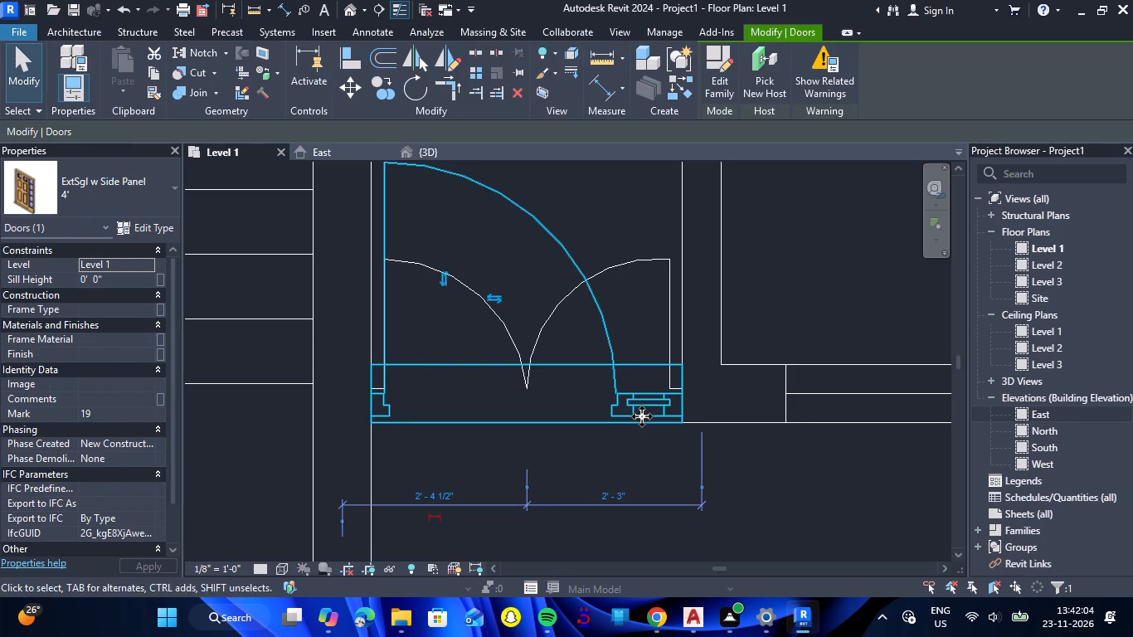
key("Escape")
scroll(642, 416, "down", 8)
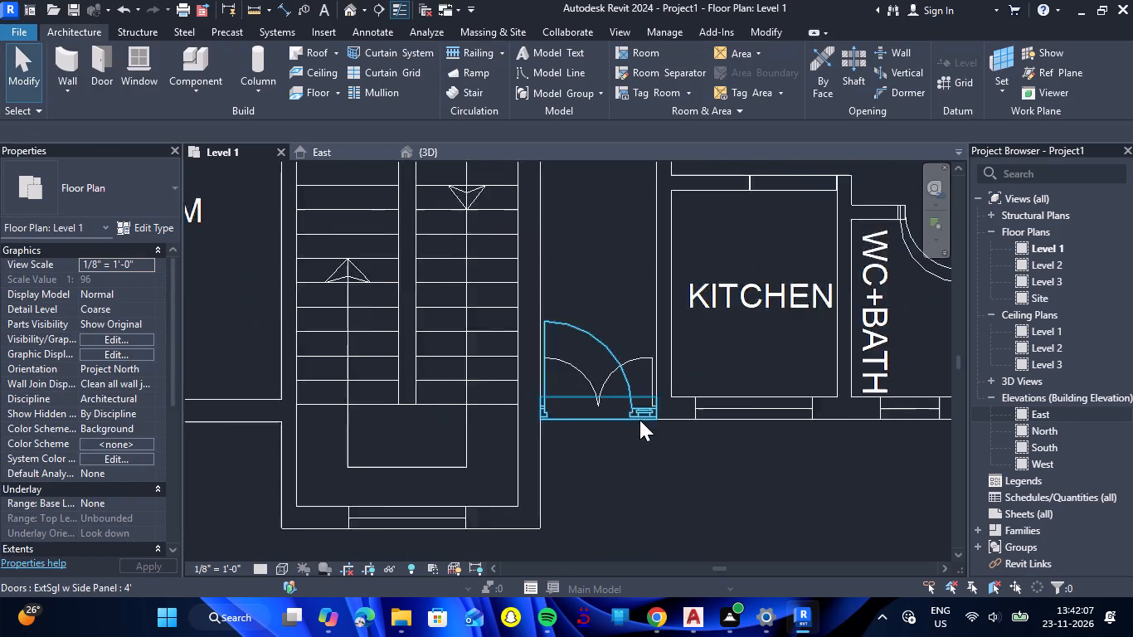
Examine the new entrance door and its position in the wall in the 3D view.
left_click(445, 153)
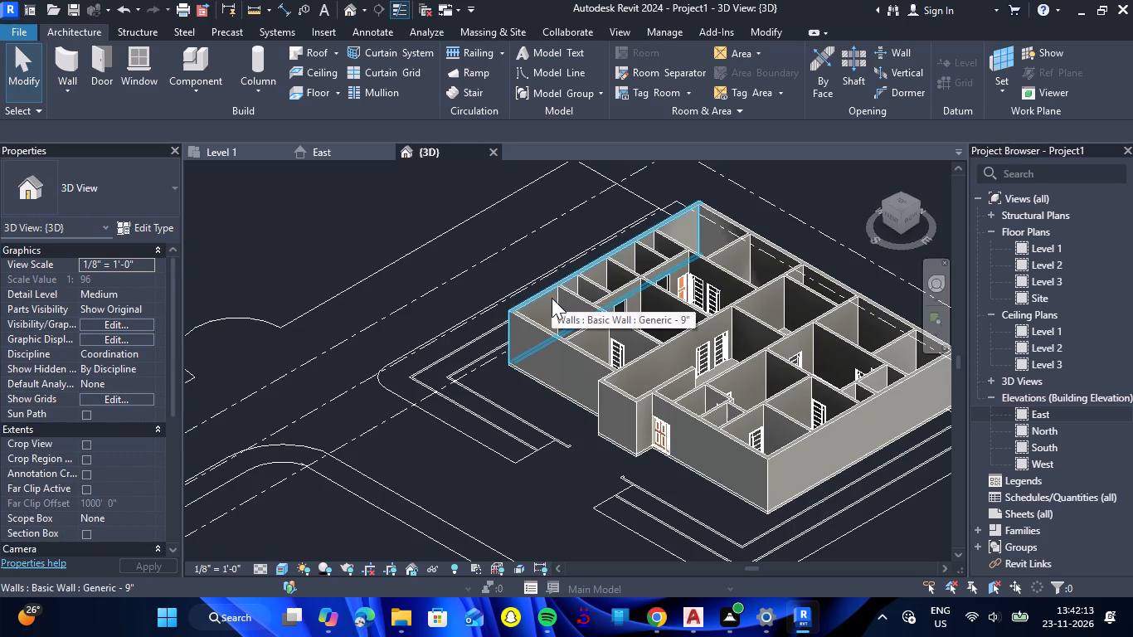
scroll(670, 473, "up", 7)
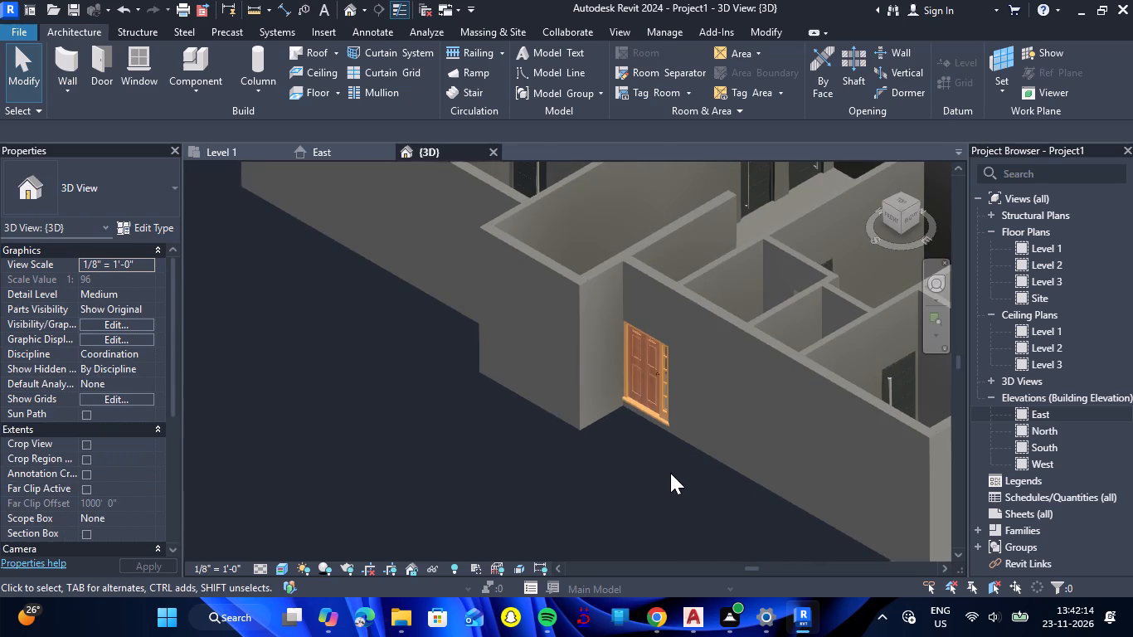
scroll(612, 437, "up", 12)
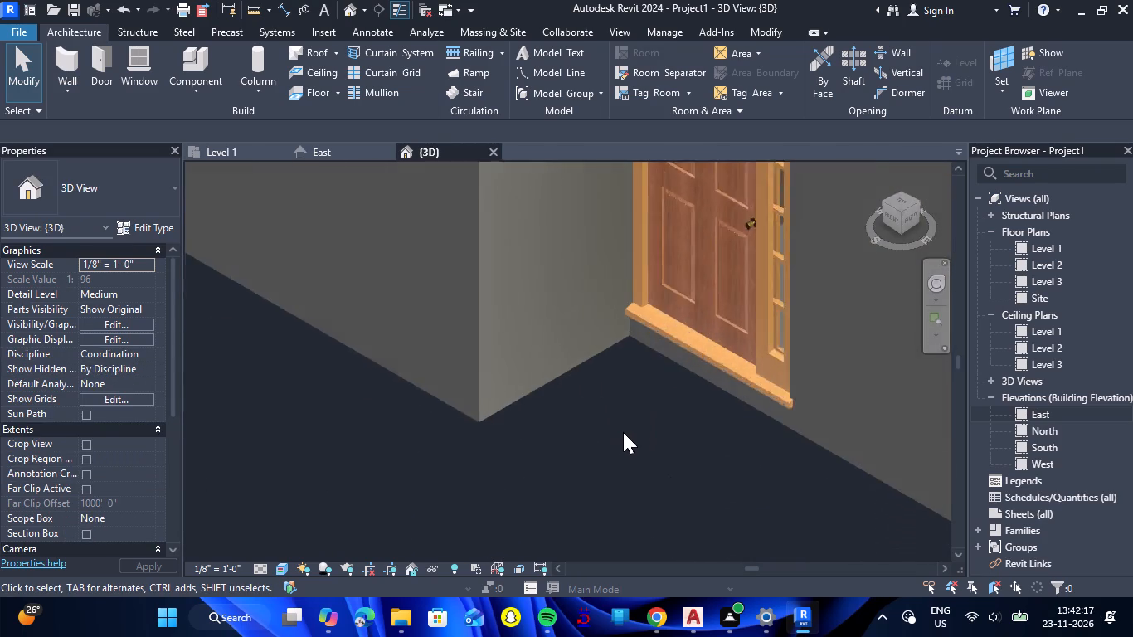
scroll(624, 432, "down", 3)
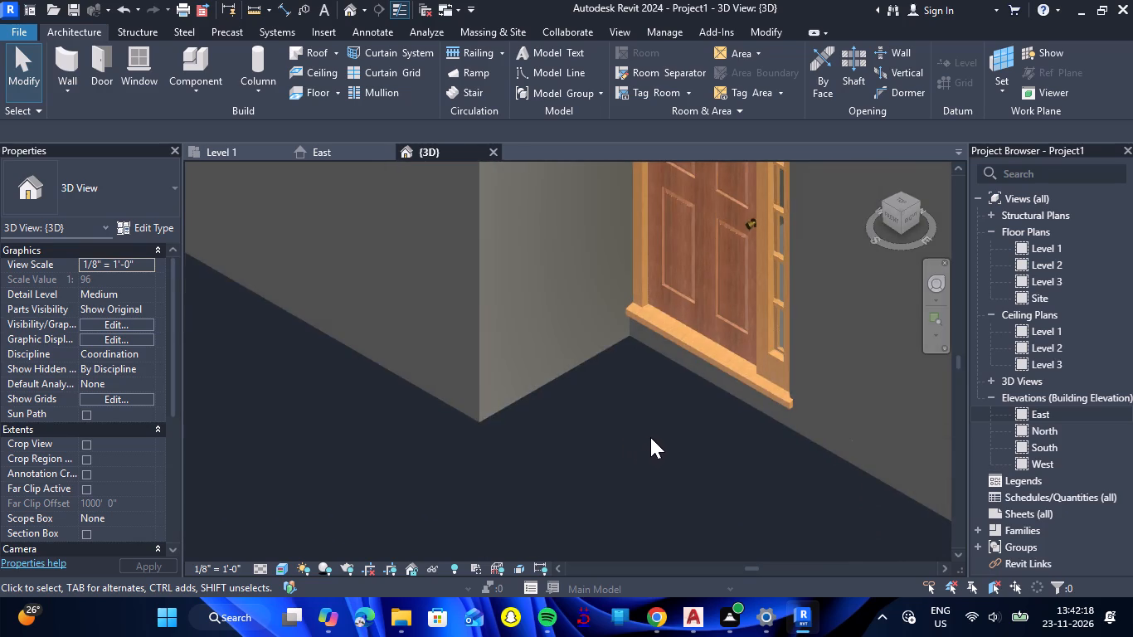
scroll(650, 436, "down", 15)
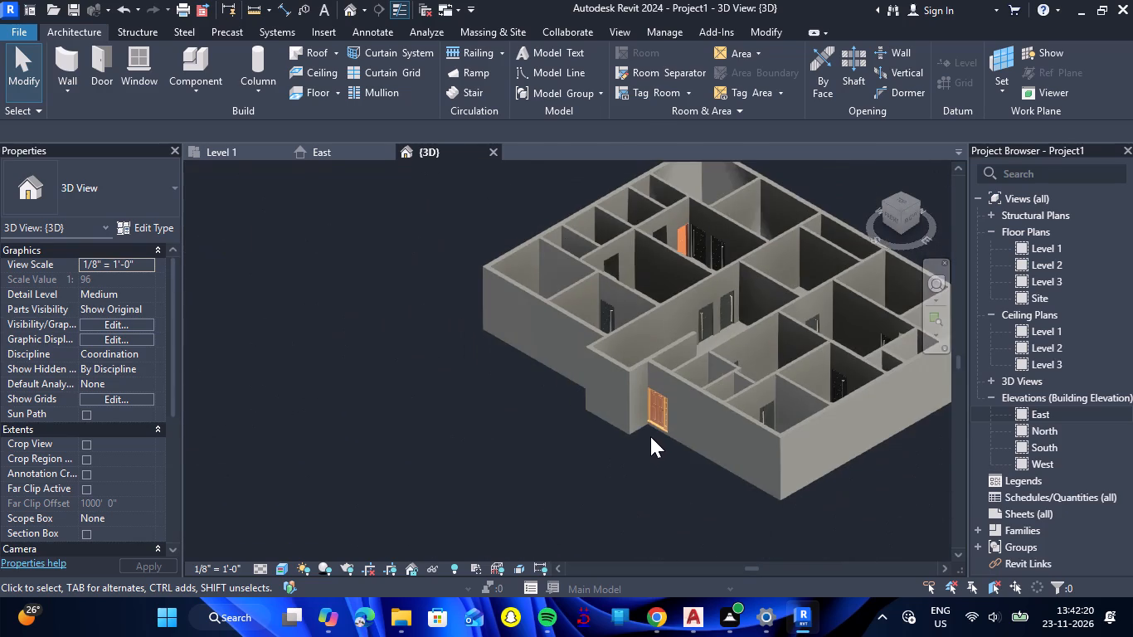
Start placing windows on the Level 1 plan and open the Windows folder of the India family library for loading.
left_click(240, 147)
scroll(504, 336, "down", 8)
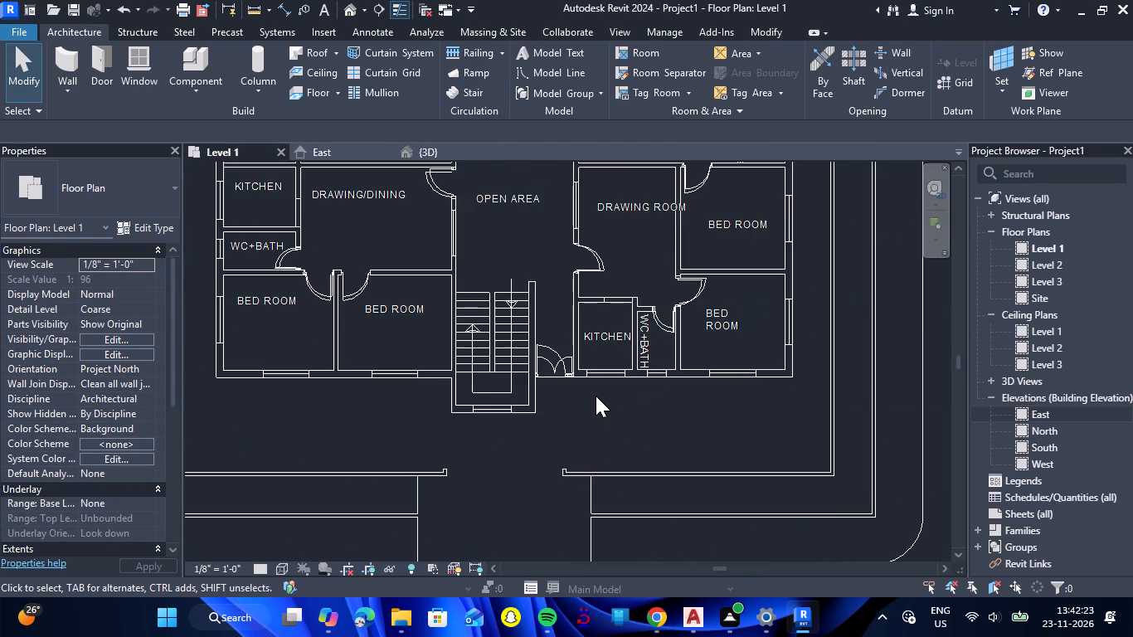
scroll(598, 391, "down", 5)
scroll(464, 187, "up", 9)
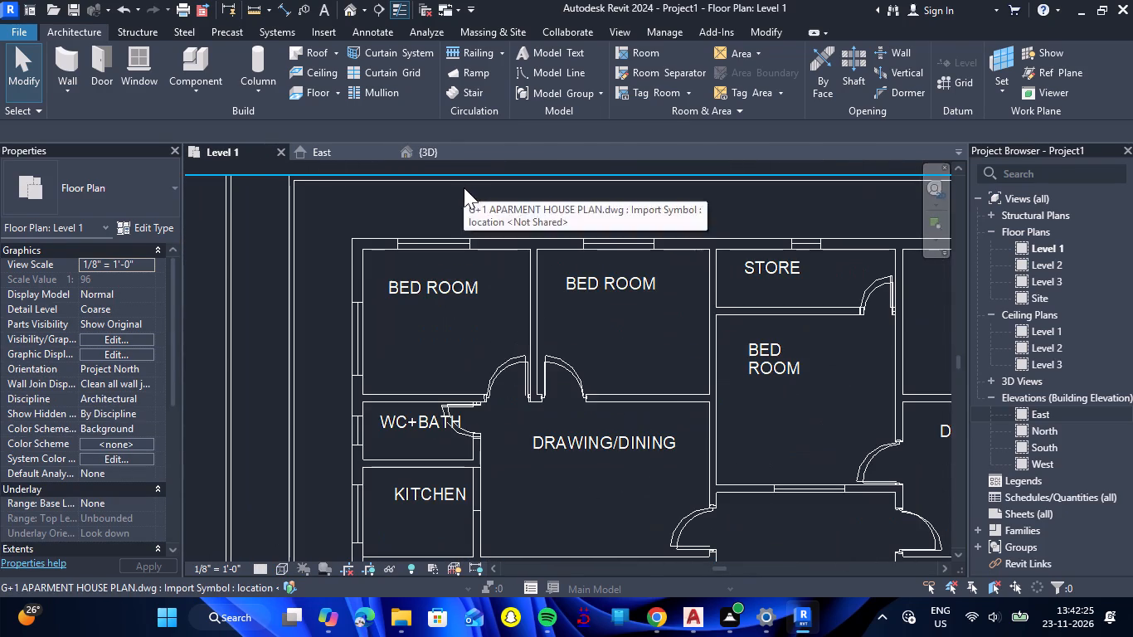
left_click(140, 77)
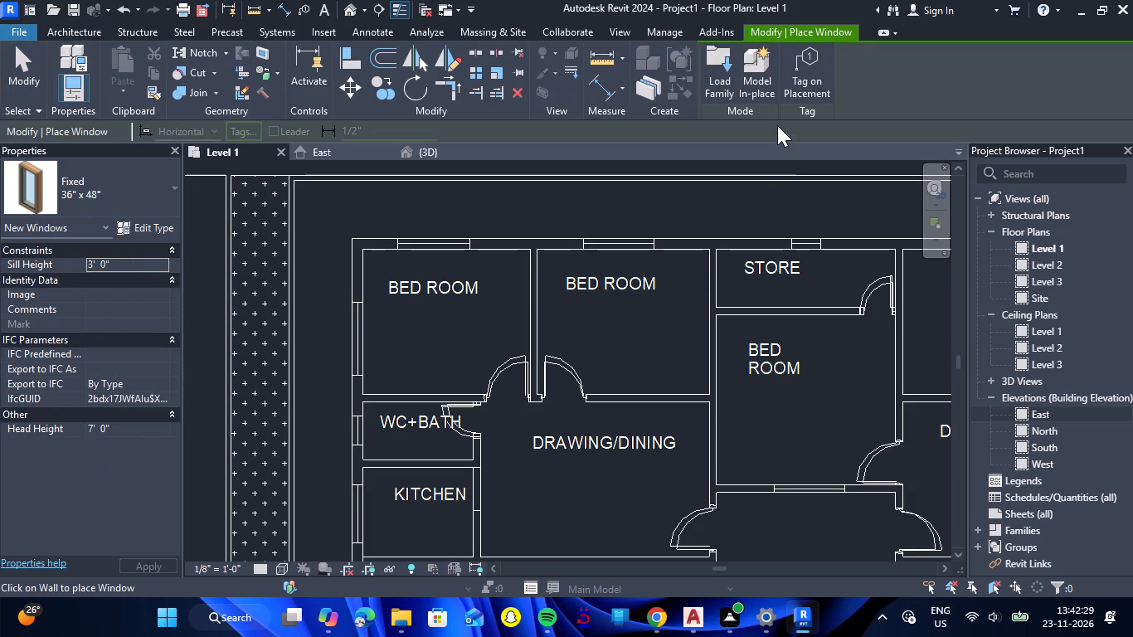
left_click(713, 85)
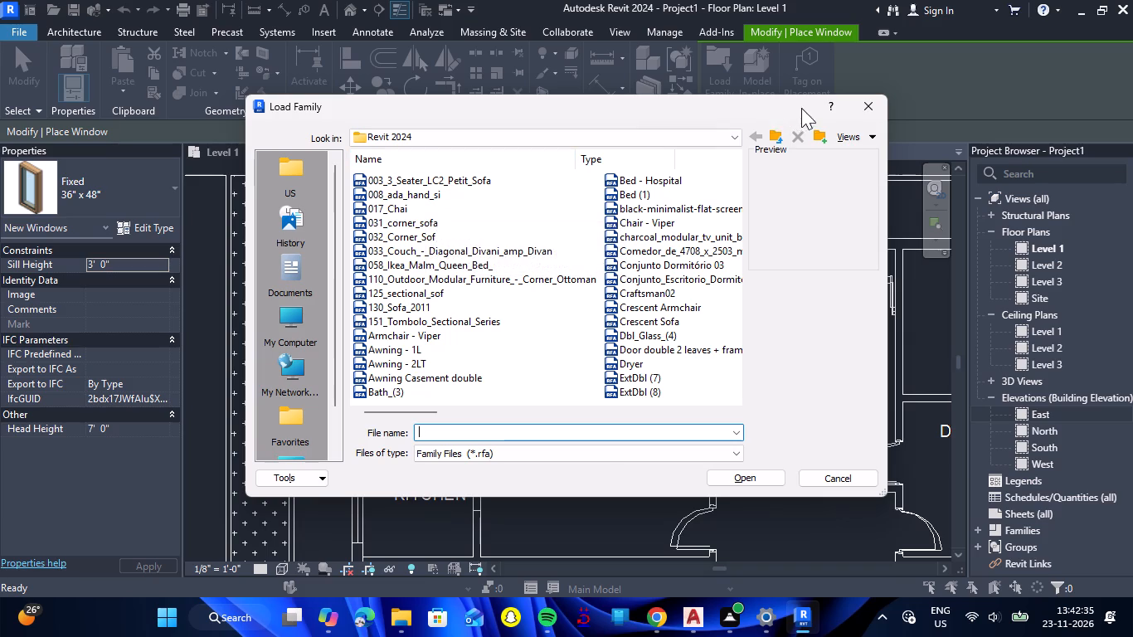
left_click(285, 321)
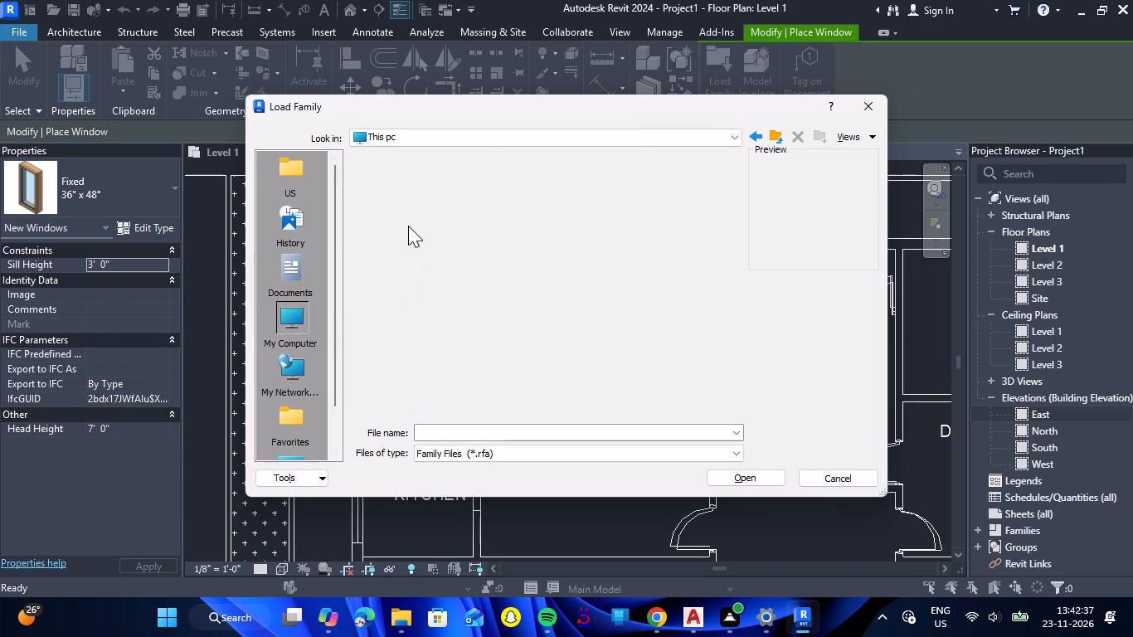
double_click(415, 184)
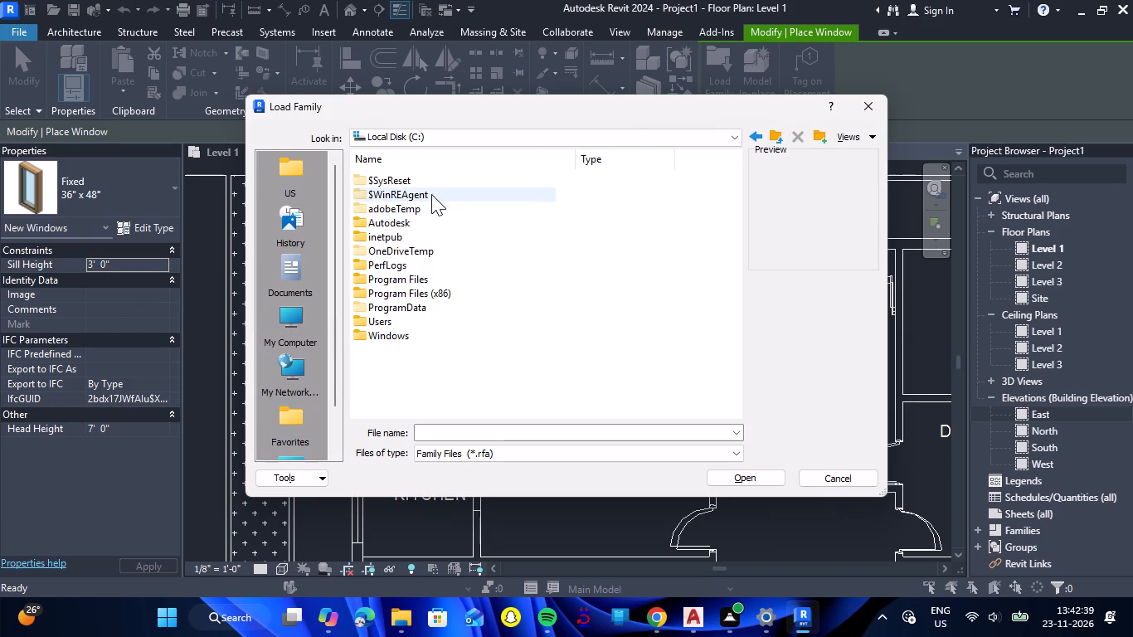
double_click(423, 305)
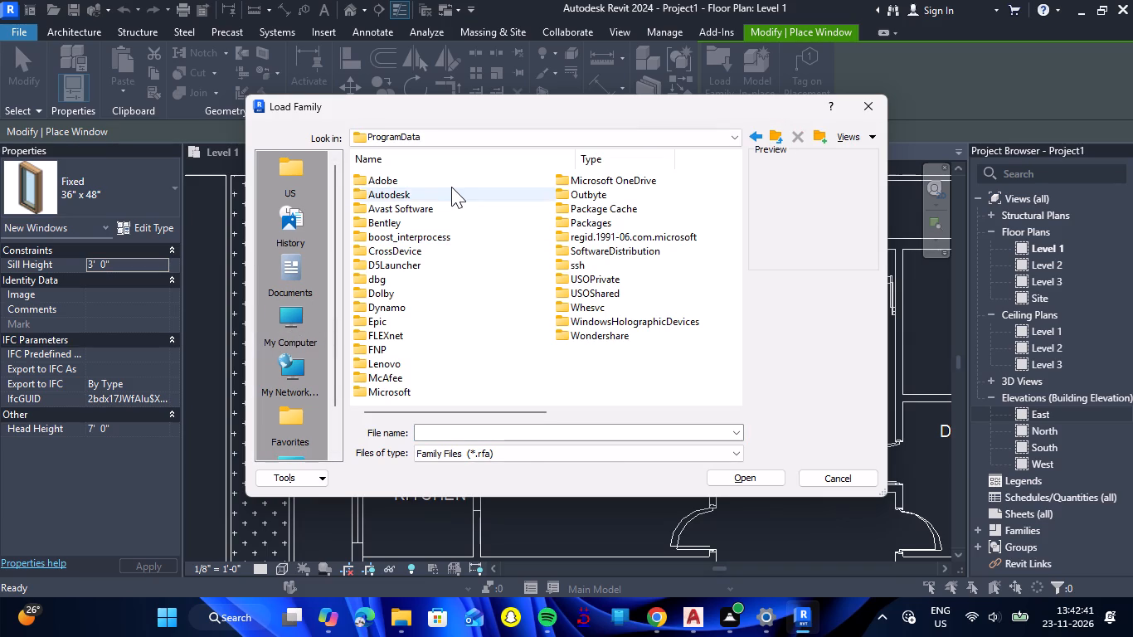
double_click(436, 199)
scroll(693, 271, "down", 5)
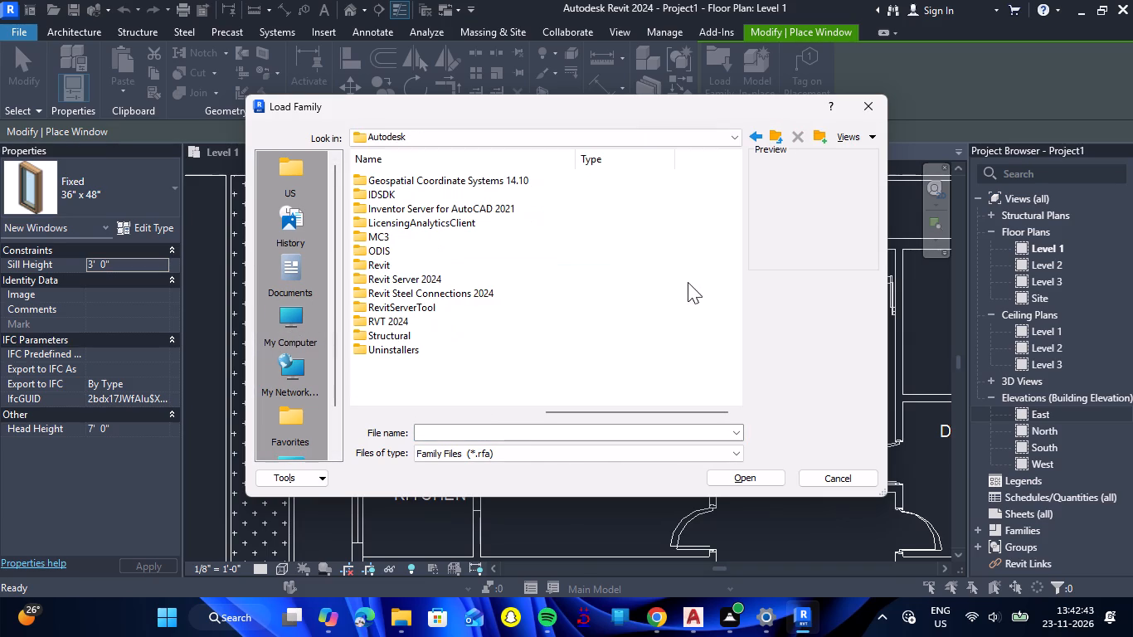
double_click(459, 322)
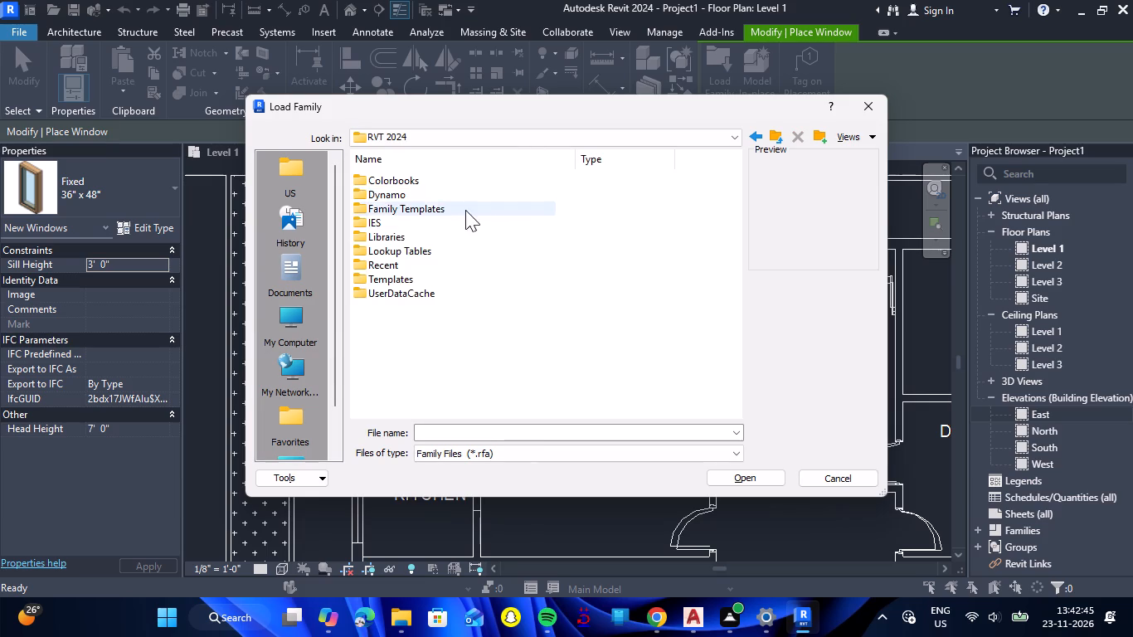
double_click(444, 211)
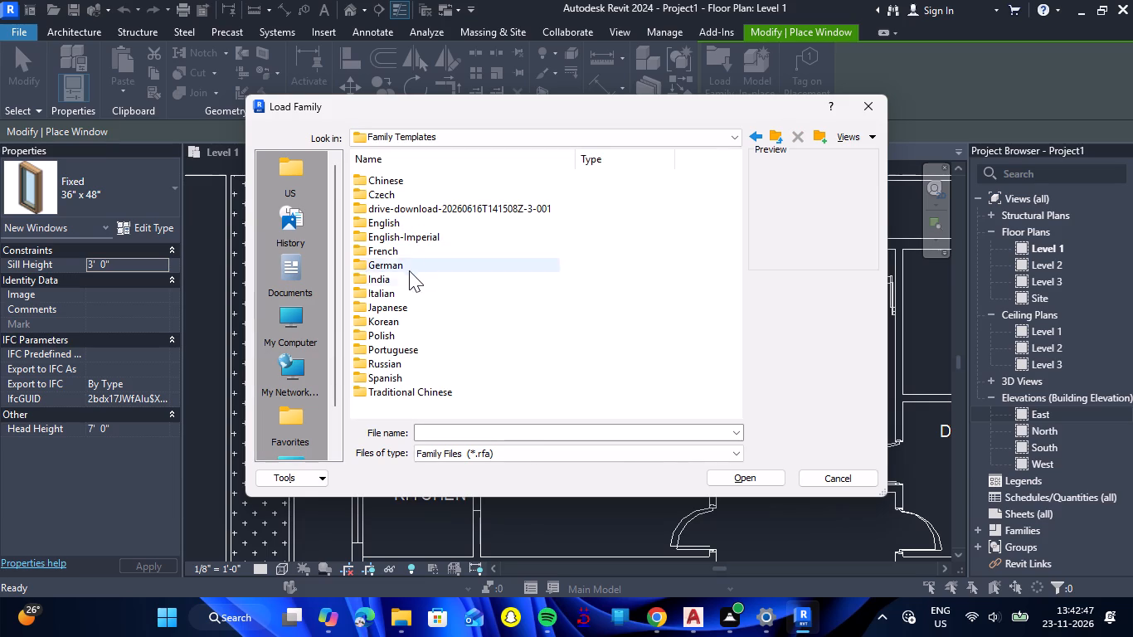
double_click(409, 274)
scroll(453, 235, "down", 1)
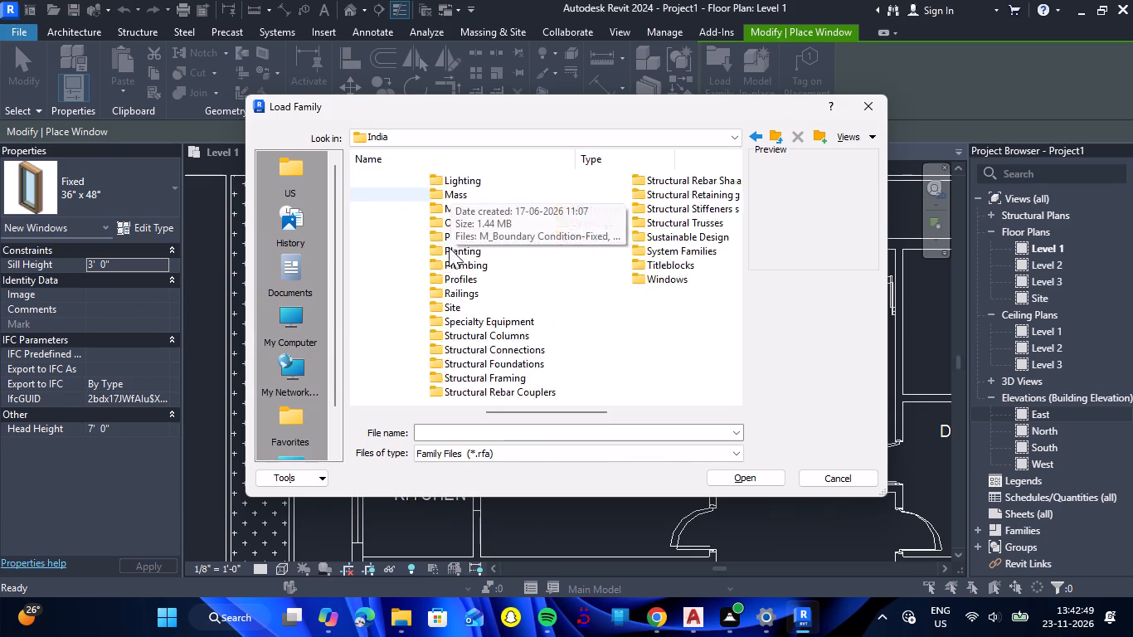
double_click(622, 281)
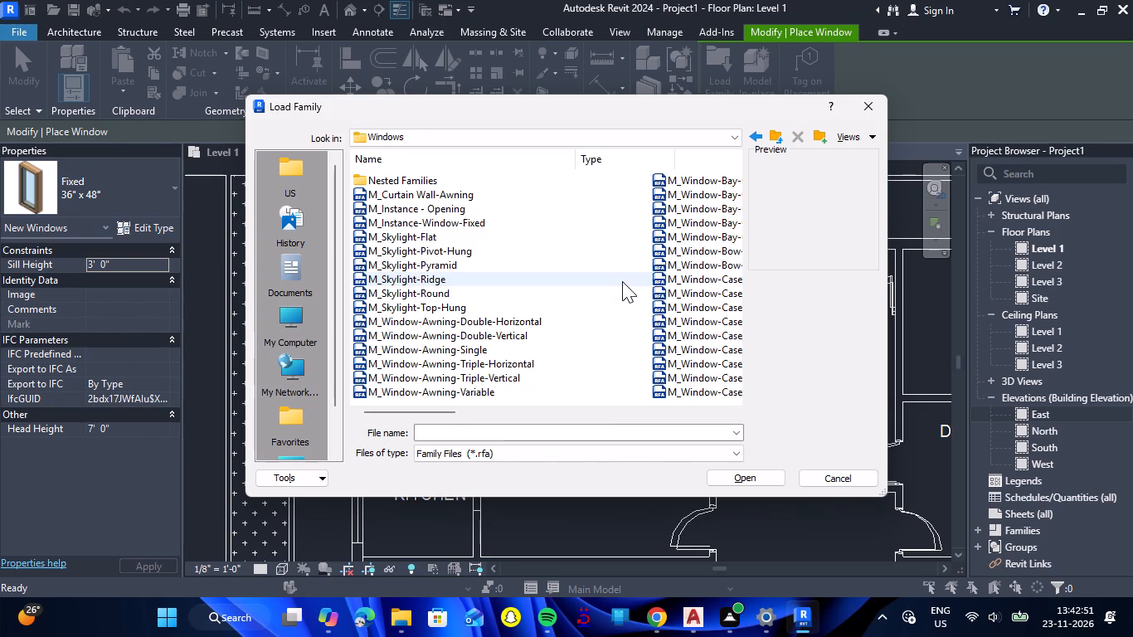
Browse the window families' previews, from M_Curtain Wall-Awning onward, for one suited to the house.
left_click(467, 196)
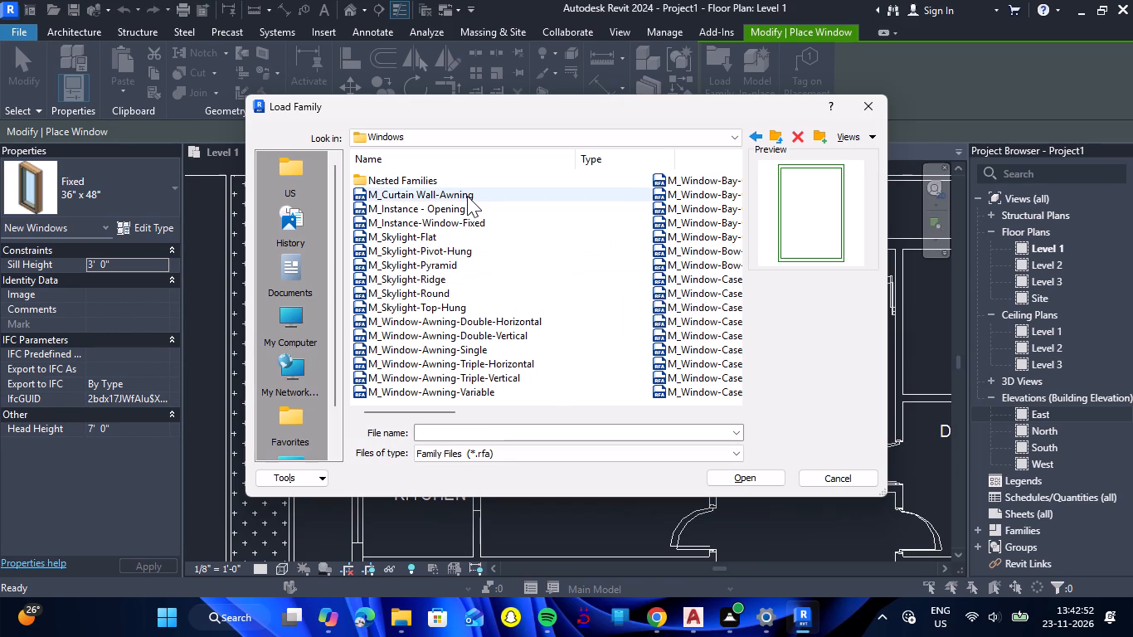
key("Down")
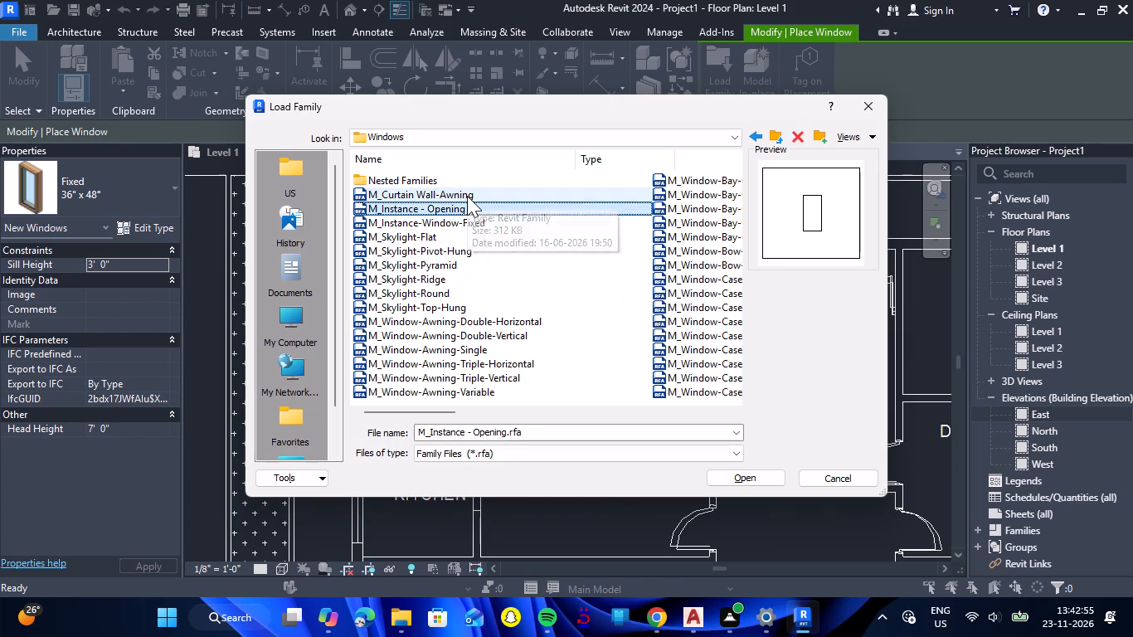
key("Down")
key("Up")
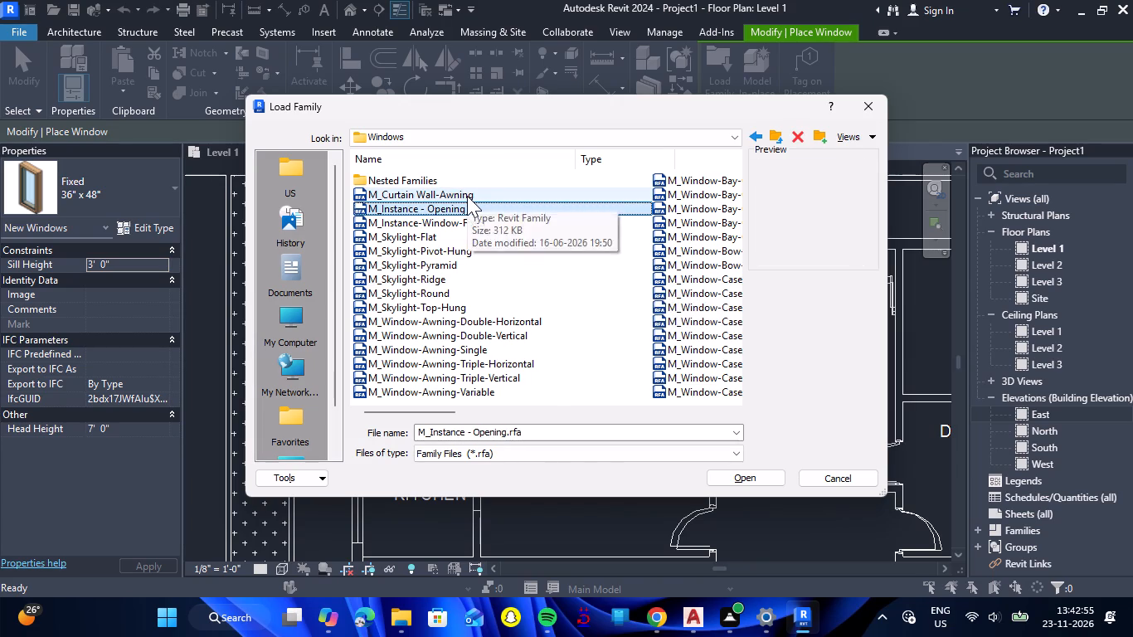
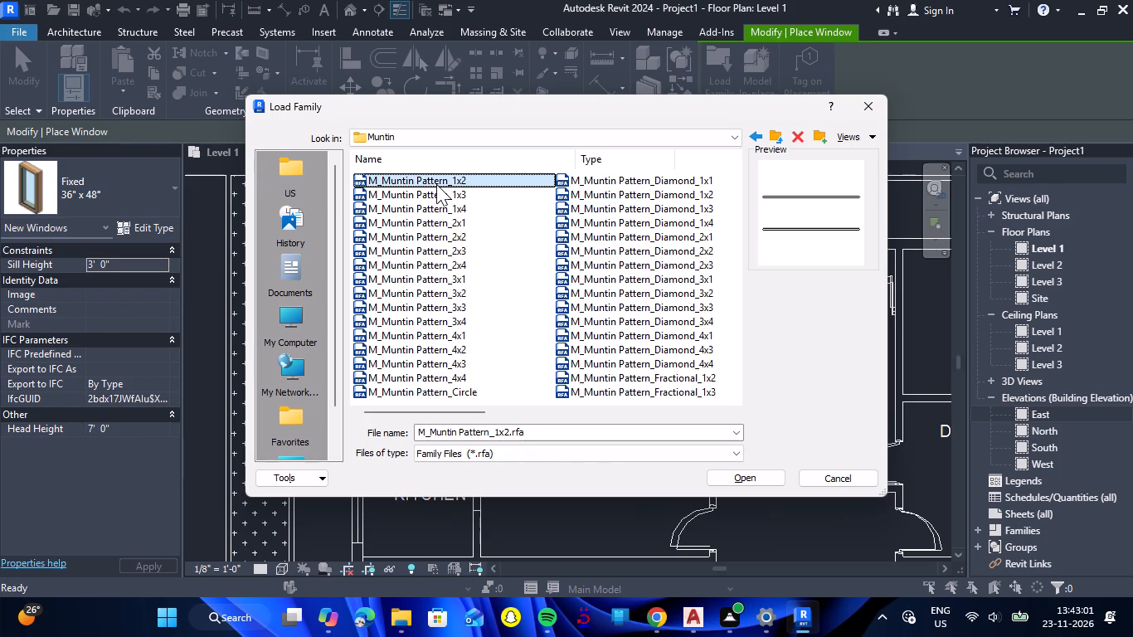
Browse the Muntin folder's pattern previews, from M_Muntin Pattern_1x2 through the diamond patterns to the fractional ones.
key("Down")
key("Down")
key("Down")
key("Down")
key("Down")
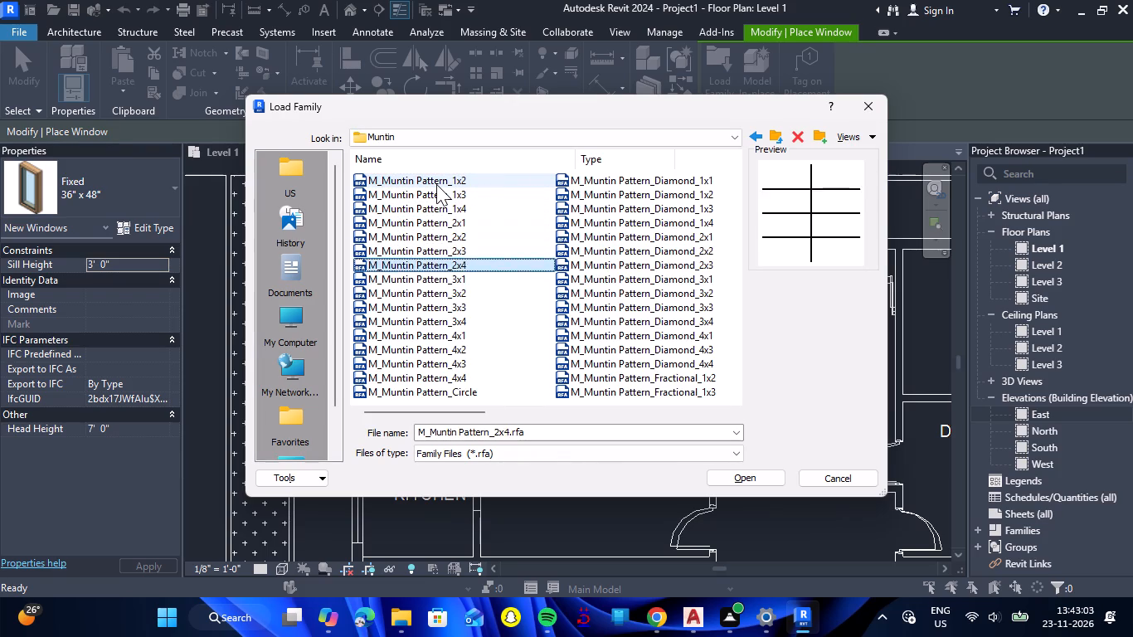
key("Down")
key("Down")
key("Down")
key("Down")
key("Down")
key("Down")
key("Down")
key("Down")
key("Down")
key("Down")
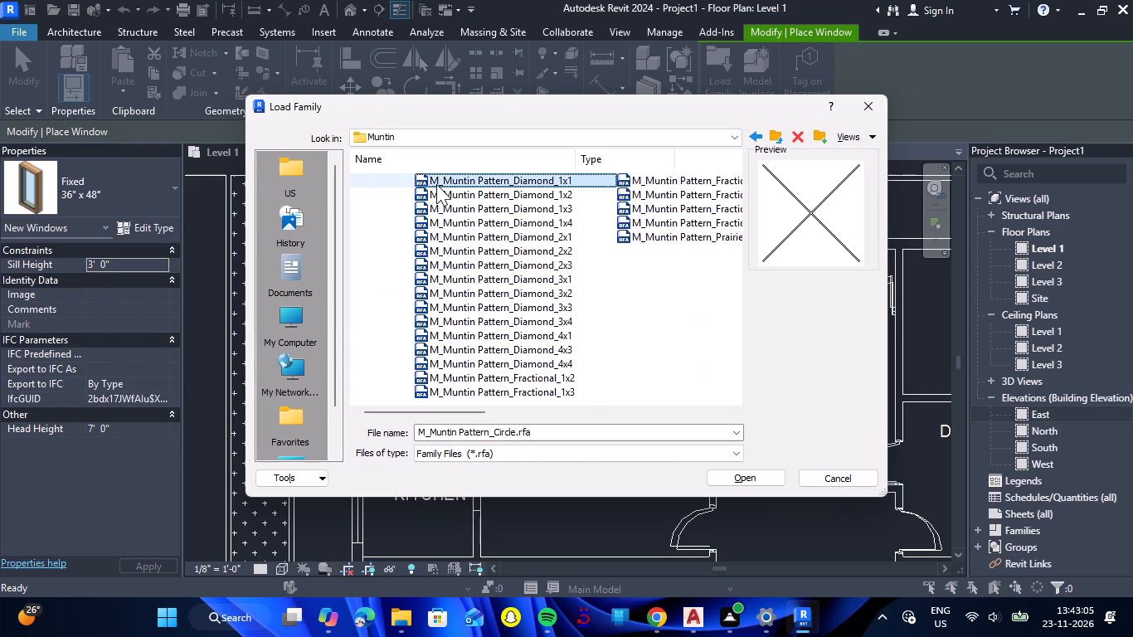
key("Down")
key("Down")
key("Down")
key("Down")
key("Down")
key("Down")
key("Down")
key("Down")
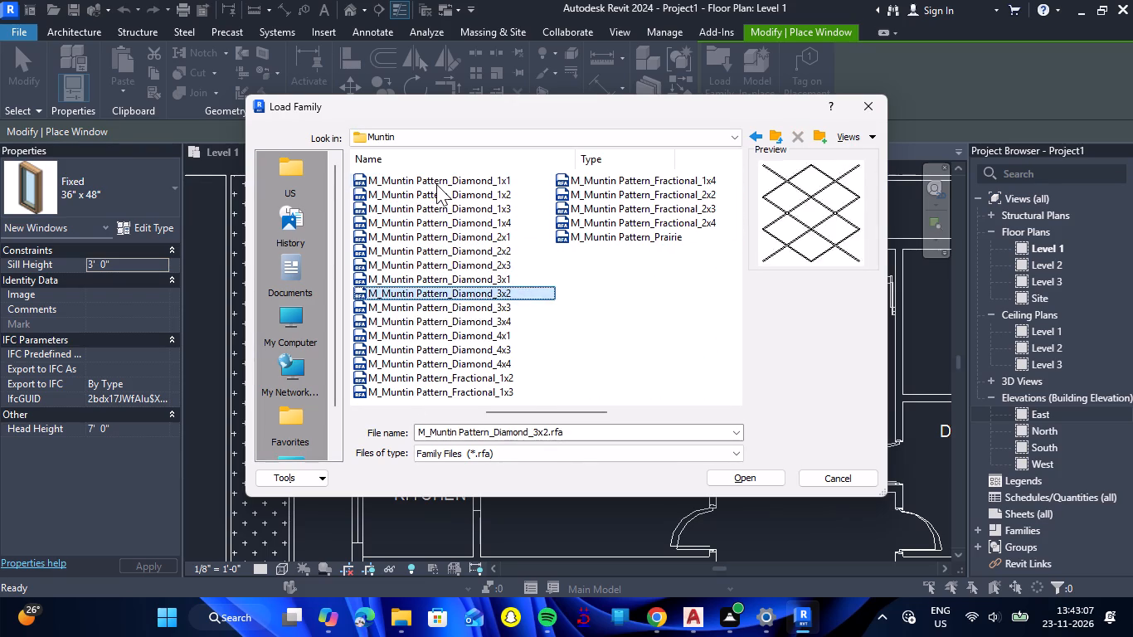
key("Down")
key("Down")
key("Down")
key("Down")
key("Down")
key("Down")
key("Down")
key("Down")
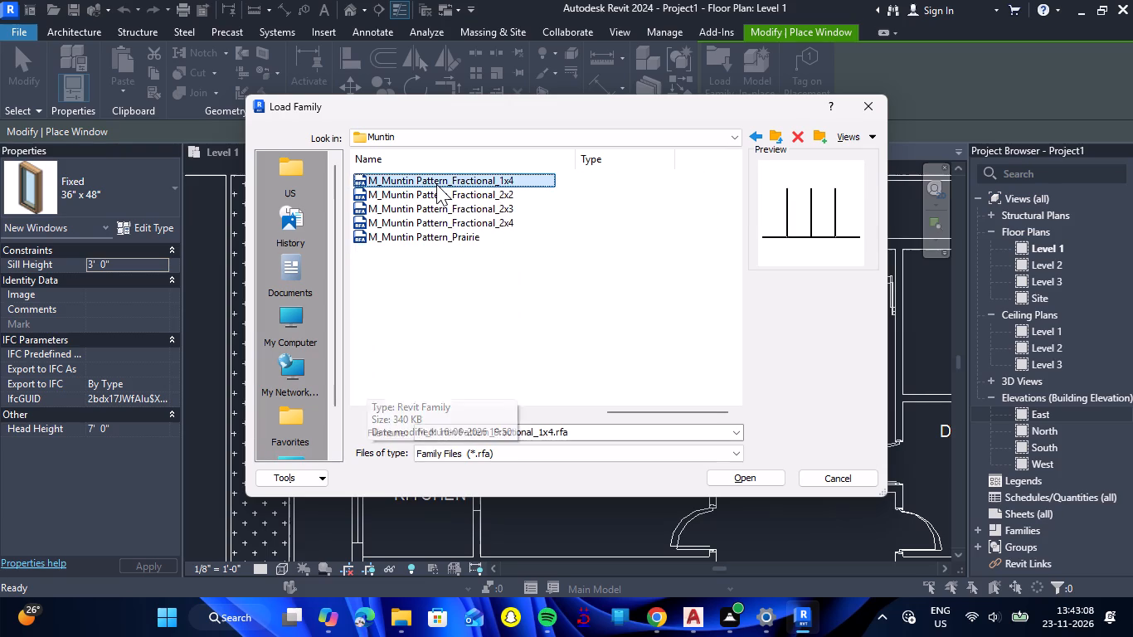
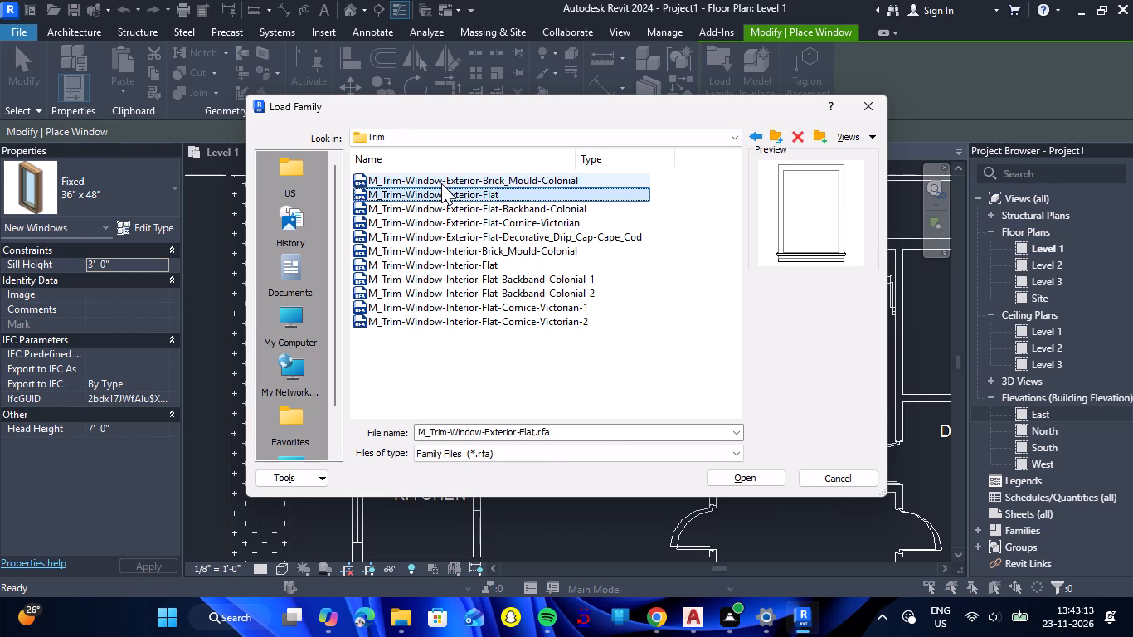
Examine the Trim folder's window trim previews, from M_Trim-Window-Exterior-Flat through the exterior variants to M_Trim-Window-Interior-Brick_Mould-Colonial.
key("Down")
key("Down")
key("Down")
key("Down")
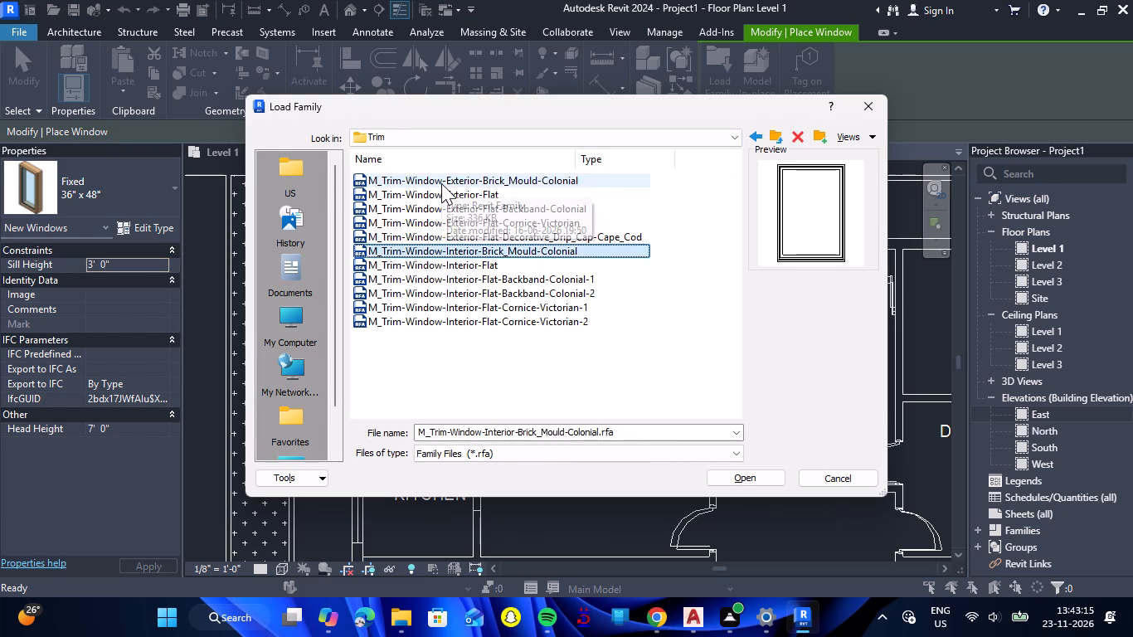
key("Up")
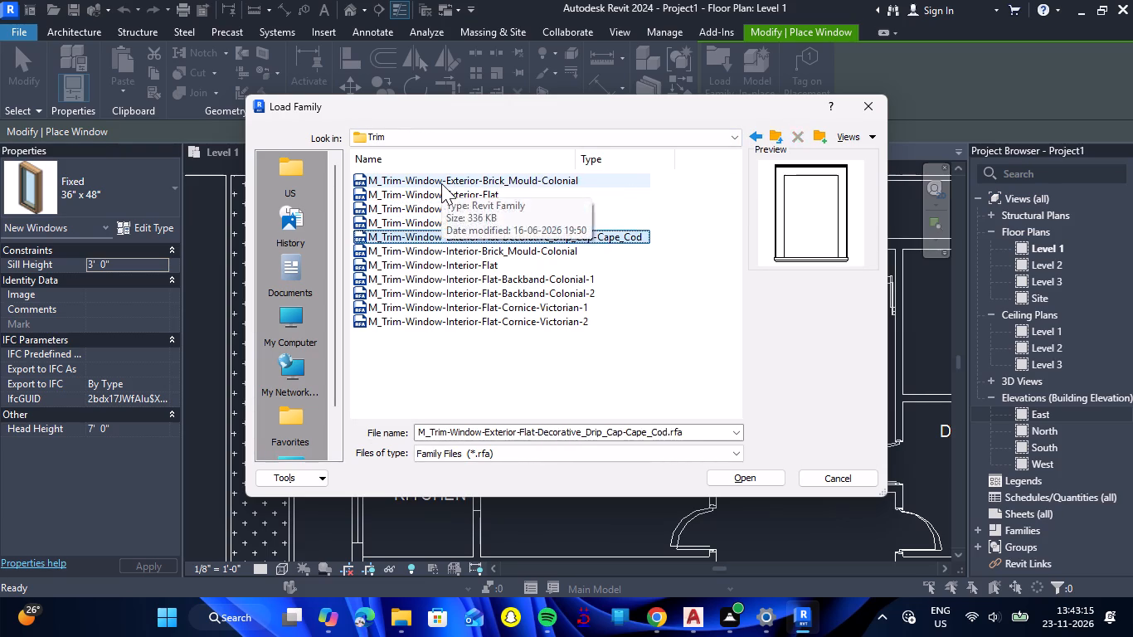
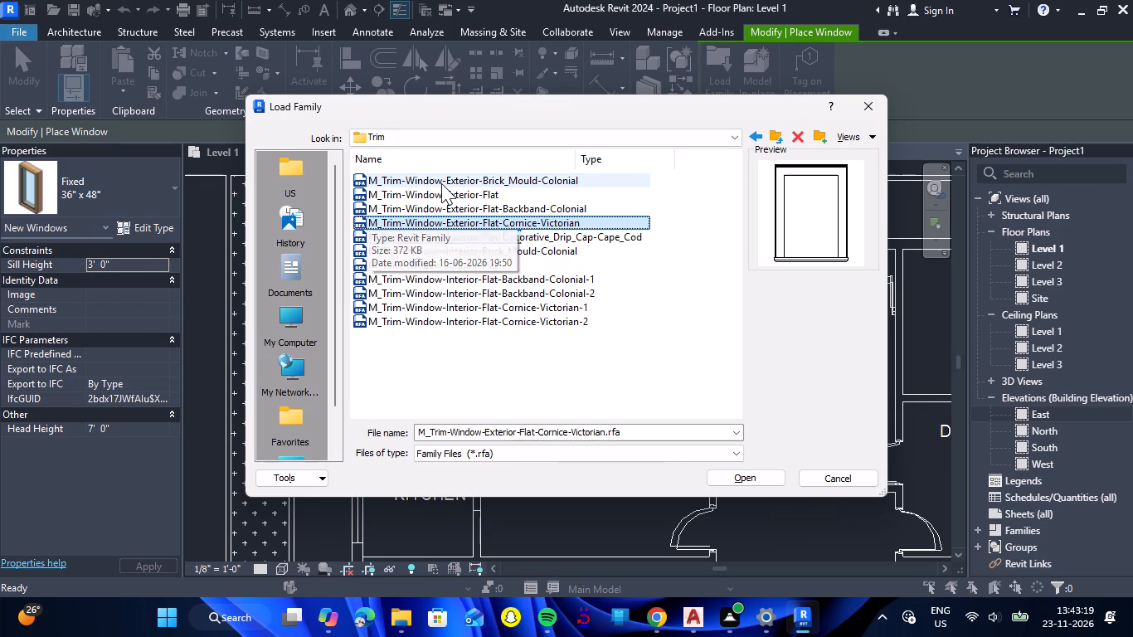
Examine the remaining window trim previews in the Trim folder, down to M_Trim-Window-Interior-Flat-Cornice-Victorian-2.
key("Down")
key("Down")
key("Down")
key("Down")
key("Down")
key("Down")
key("Down")
key("Down")
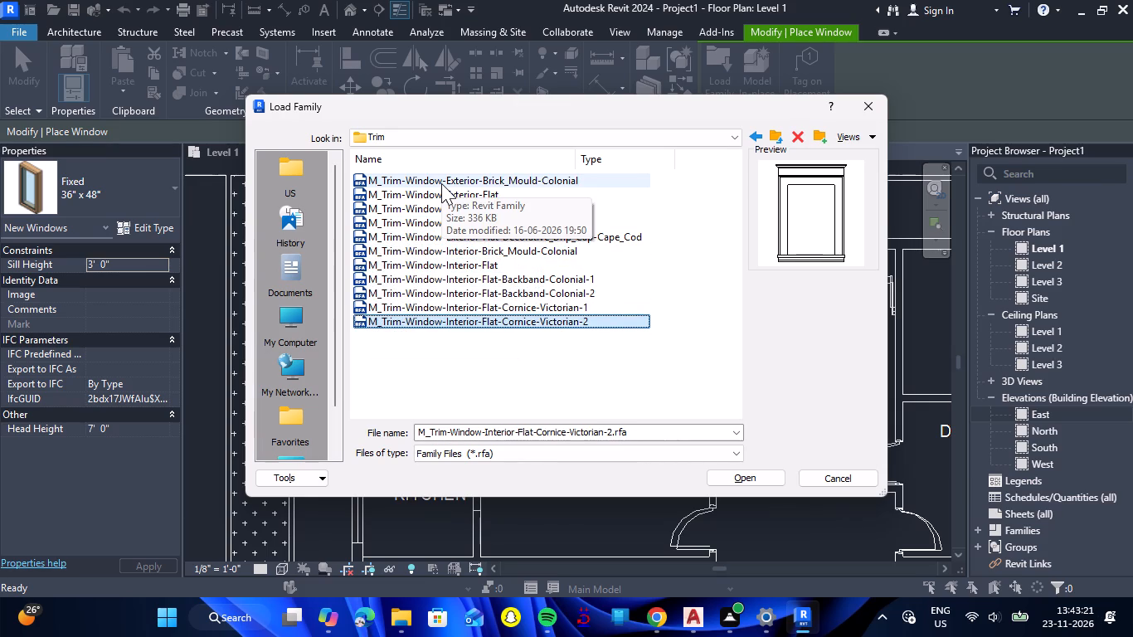
key("Down")
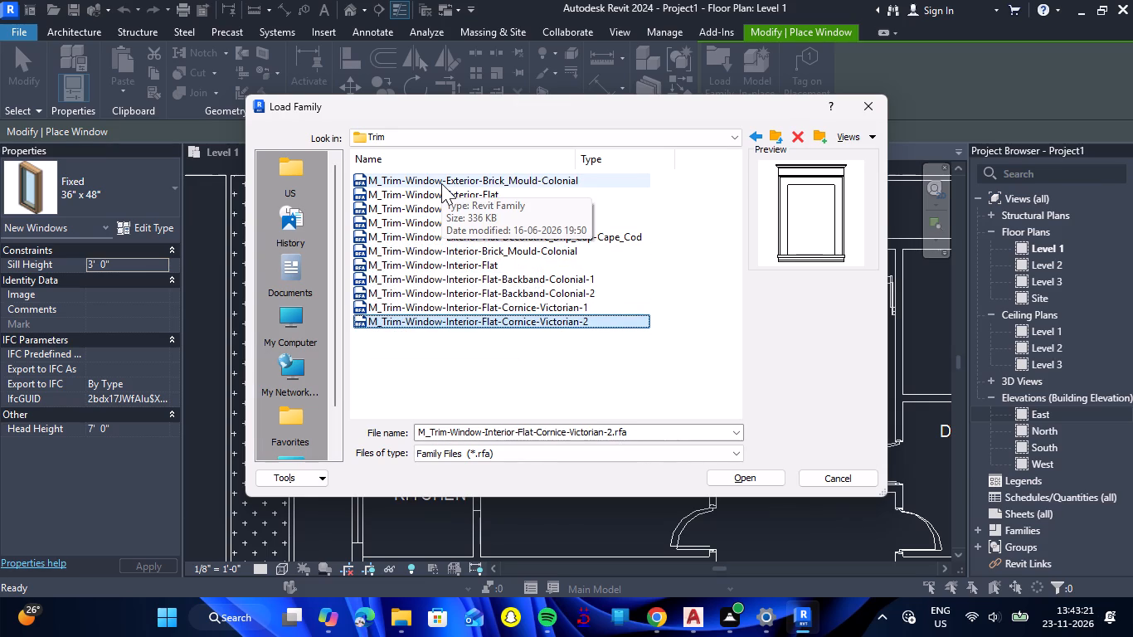
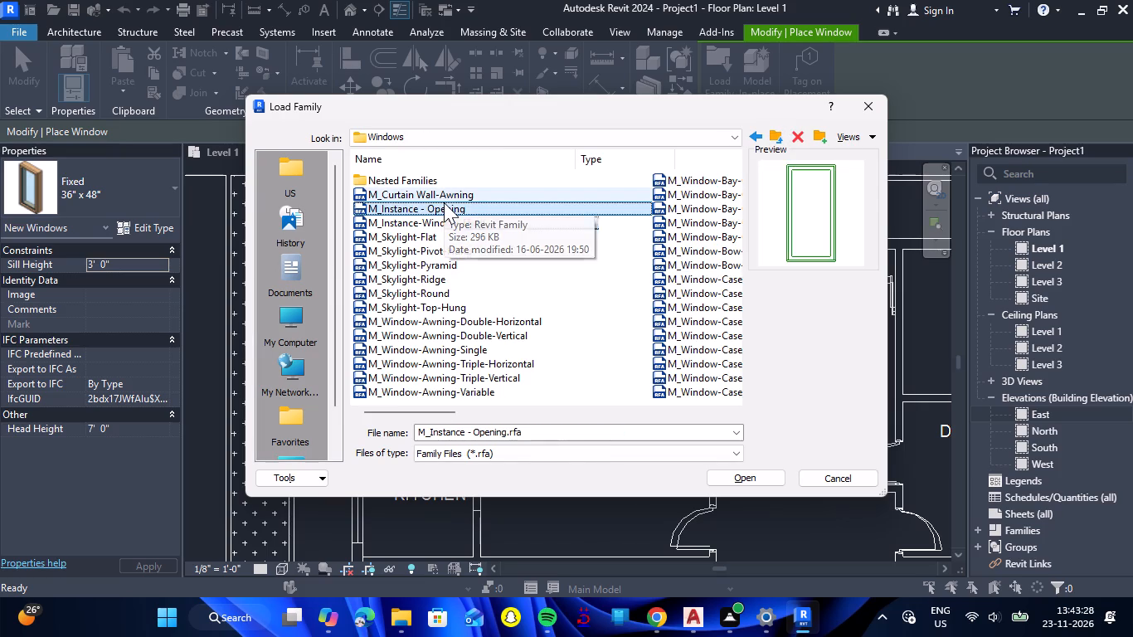
Find the M_Window-Awning-Double-Horizontal family among the window families and load it with the 1550 x 450mm type.
key("Down")
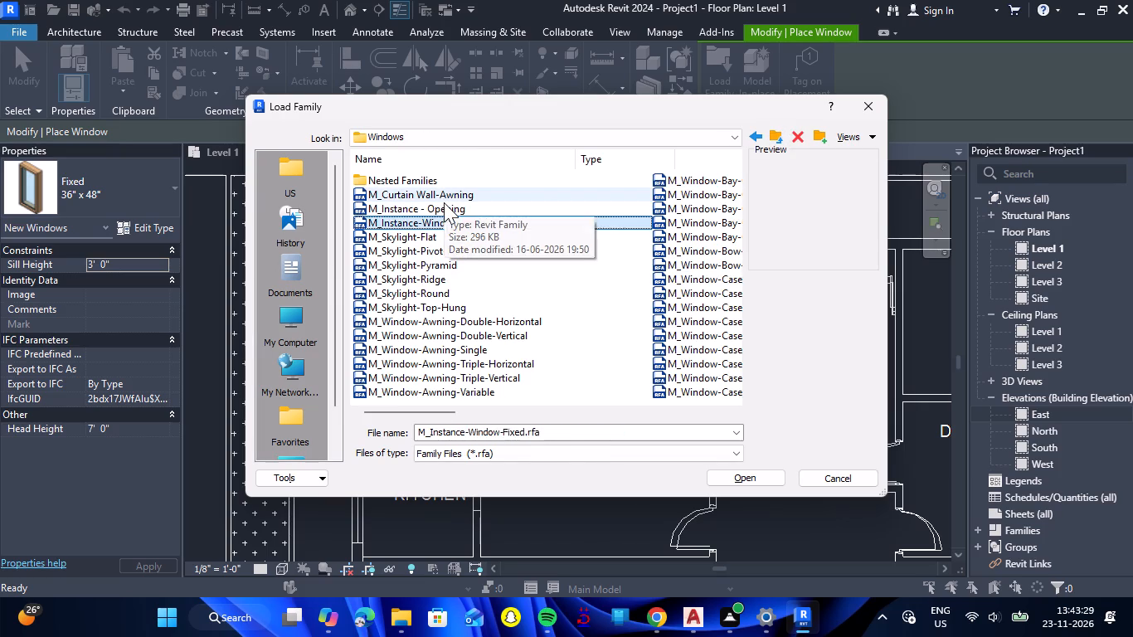
key("Down")
key("Down")
key("Down")
key("Down")
key("Down")
key("Down")
key("Down")
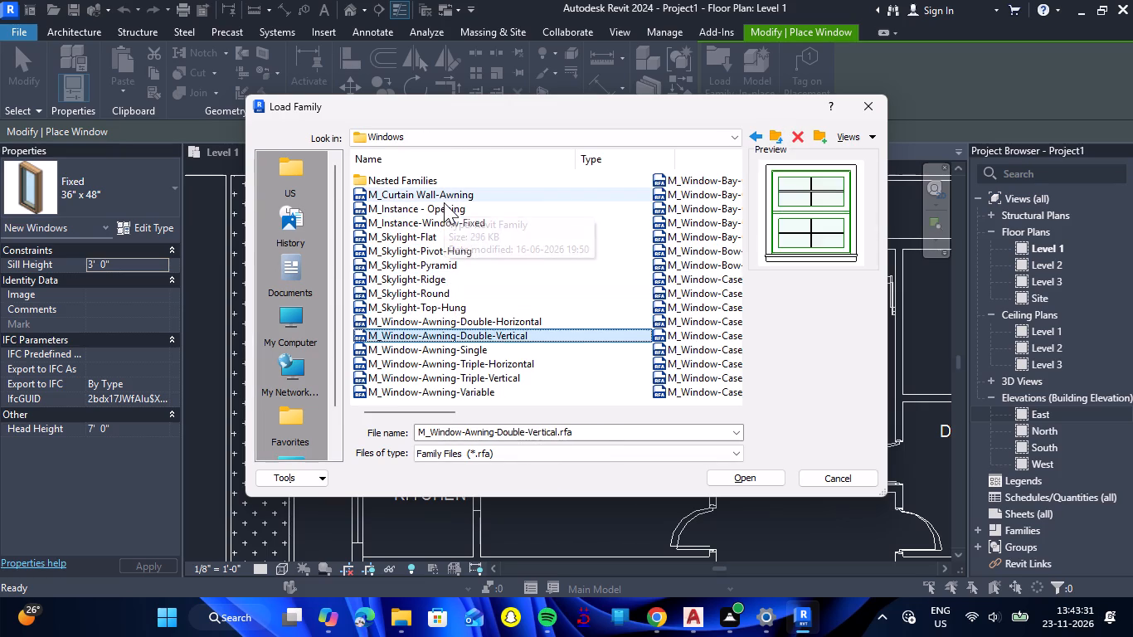
key("Up")
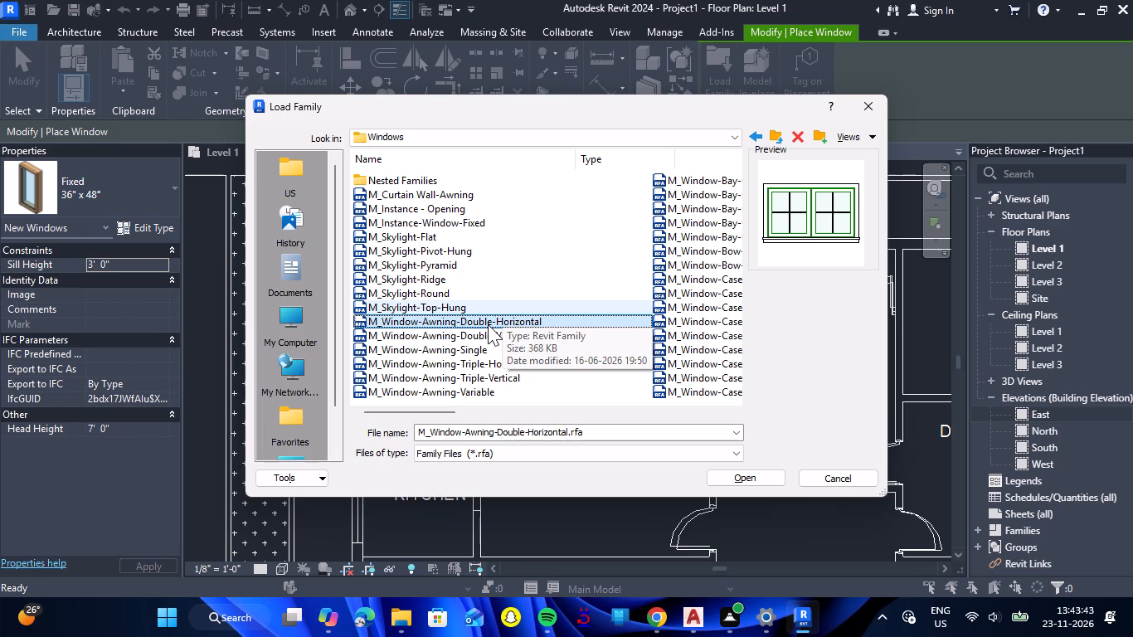
left_click(488, 324)
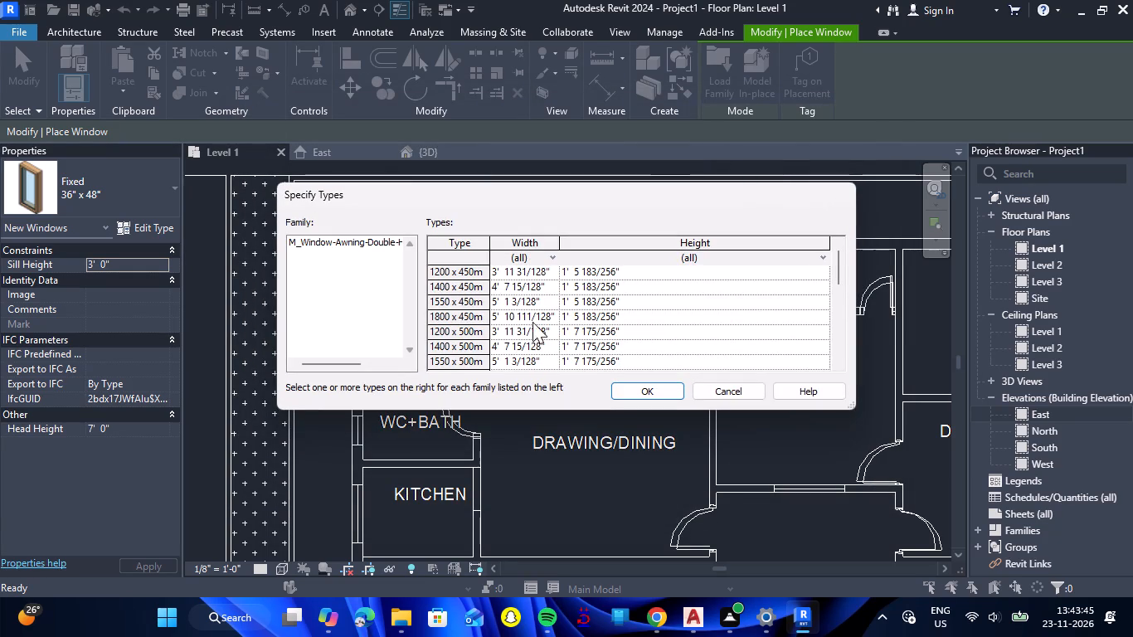
left_click(496, 300)
left_click(496, 300)
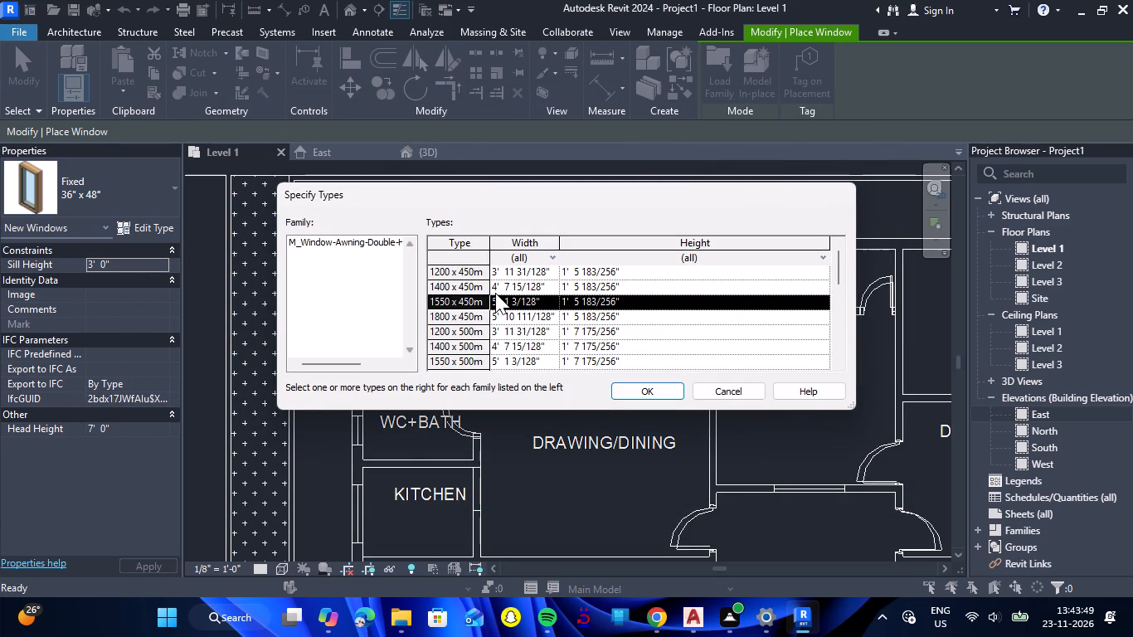
left_click(633, 384)
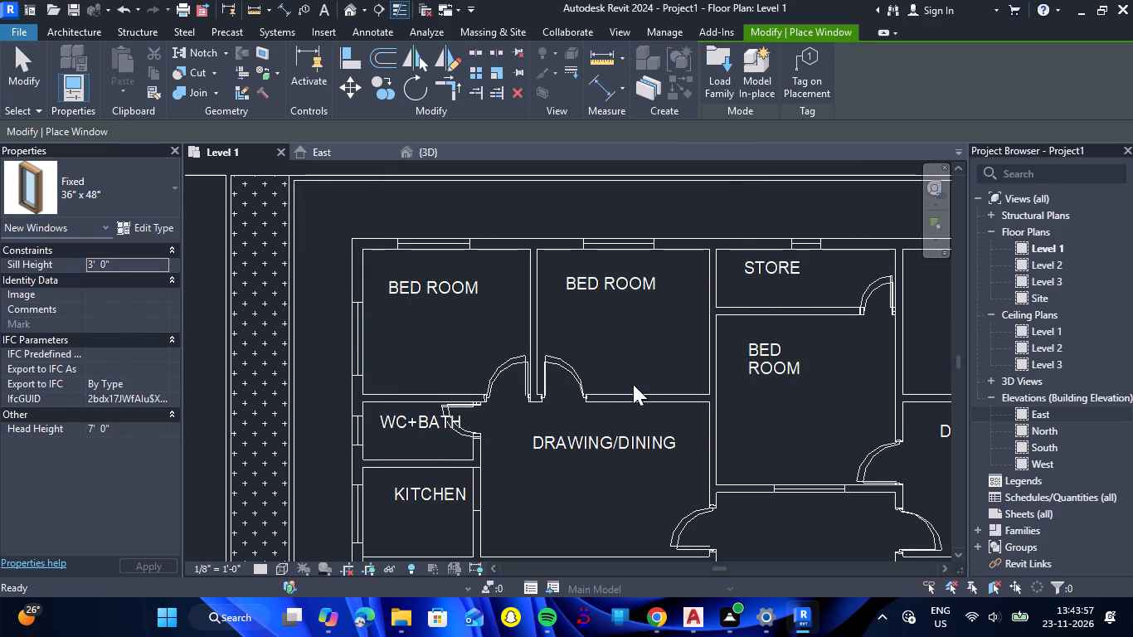
Measure the width of the window opening drawn in the north wall of the north-west corner bedroom.
scroll(424, 236, "up", 5)
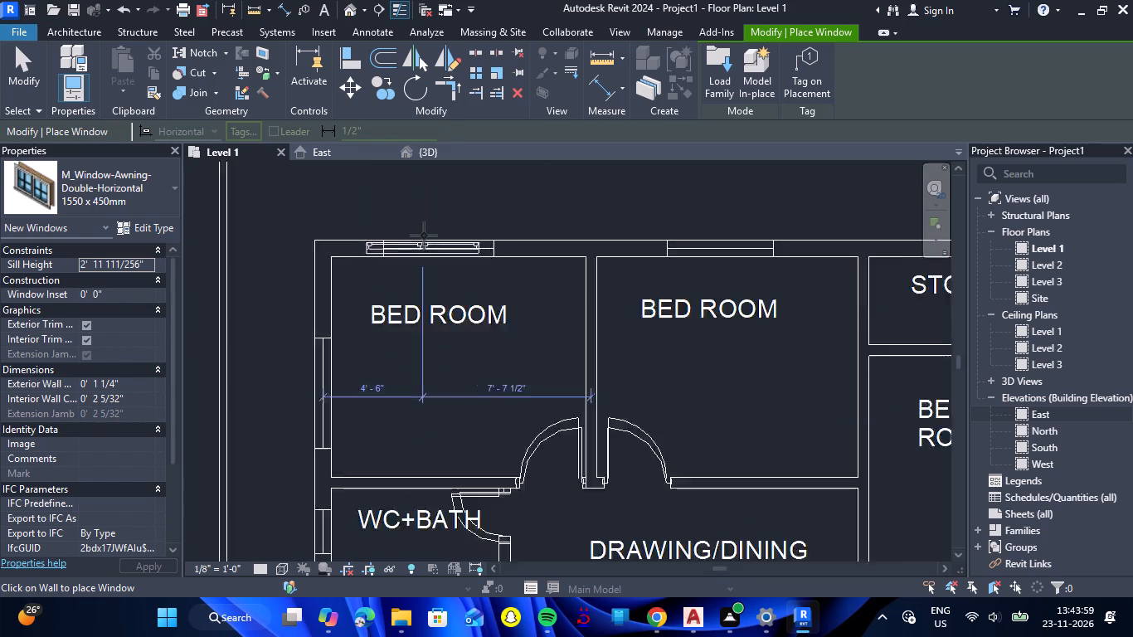
scroll(424, 236, "up", 7)
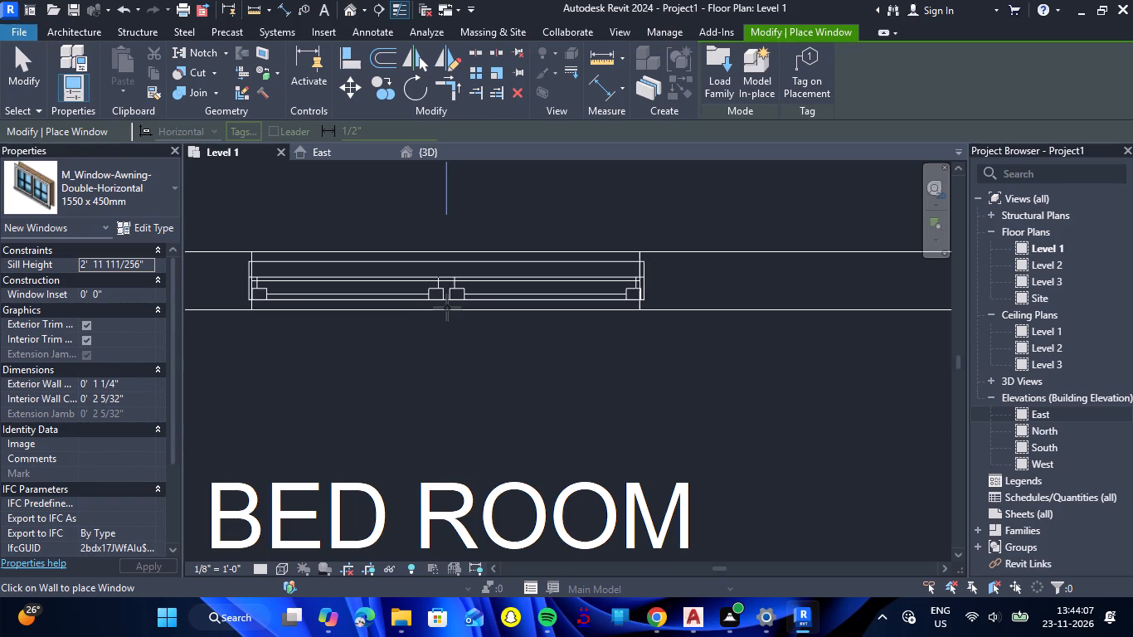
left_click(253, 18)
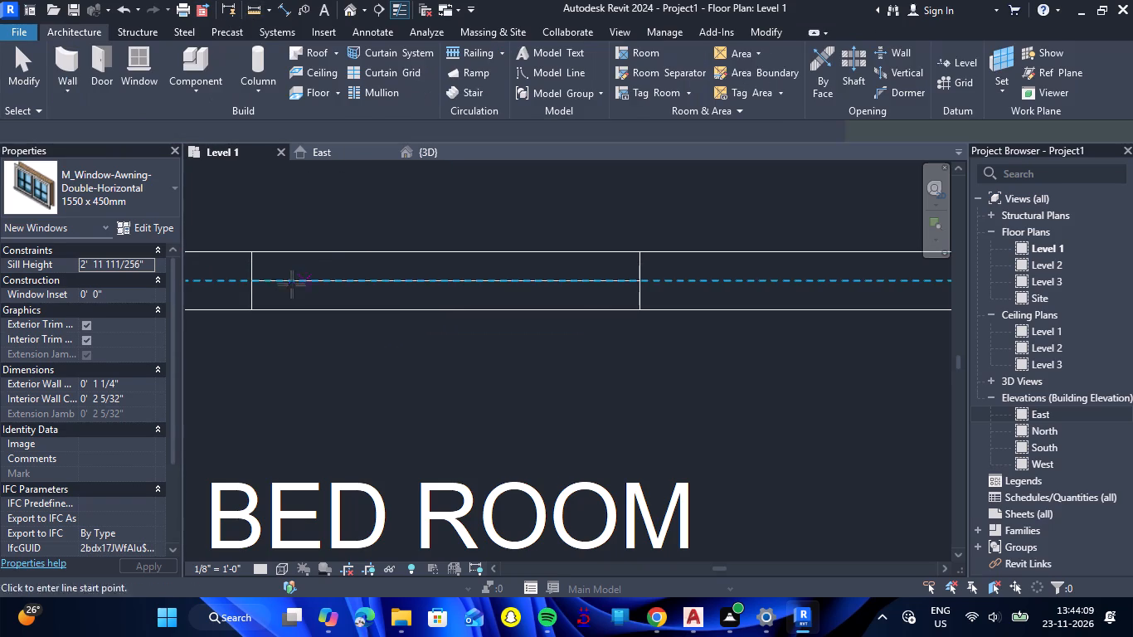
left_click(255, 281)
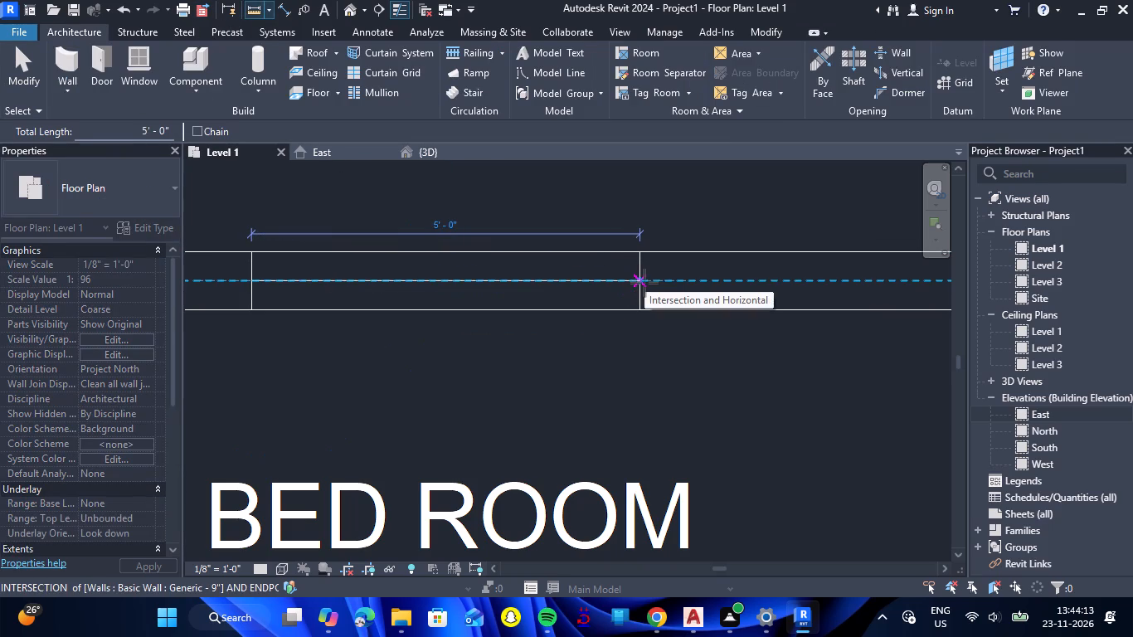
key("Escape")
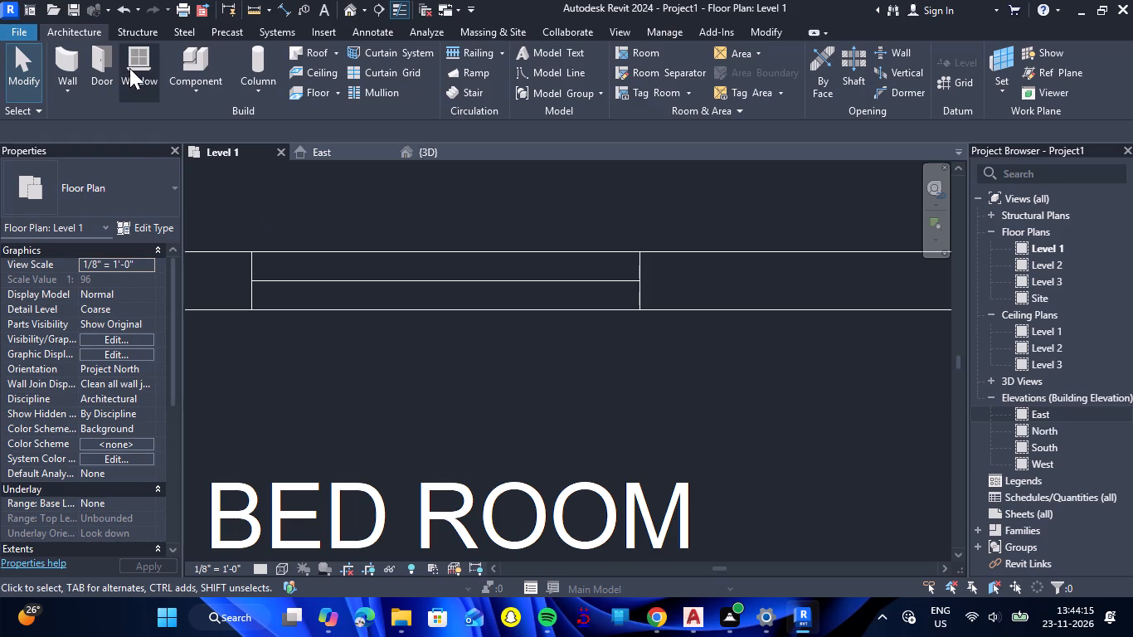
Duplicate the M_Window-Awning-Double-Horizontal type under the name 5' and set its width to 5'.
left_click(129, 68)
left_click(153, 223)
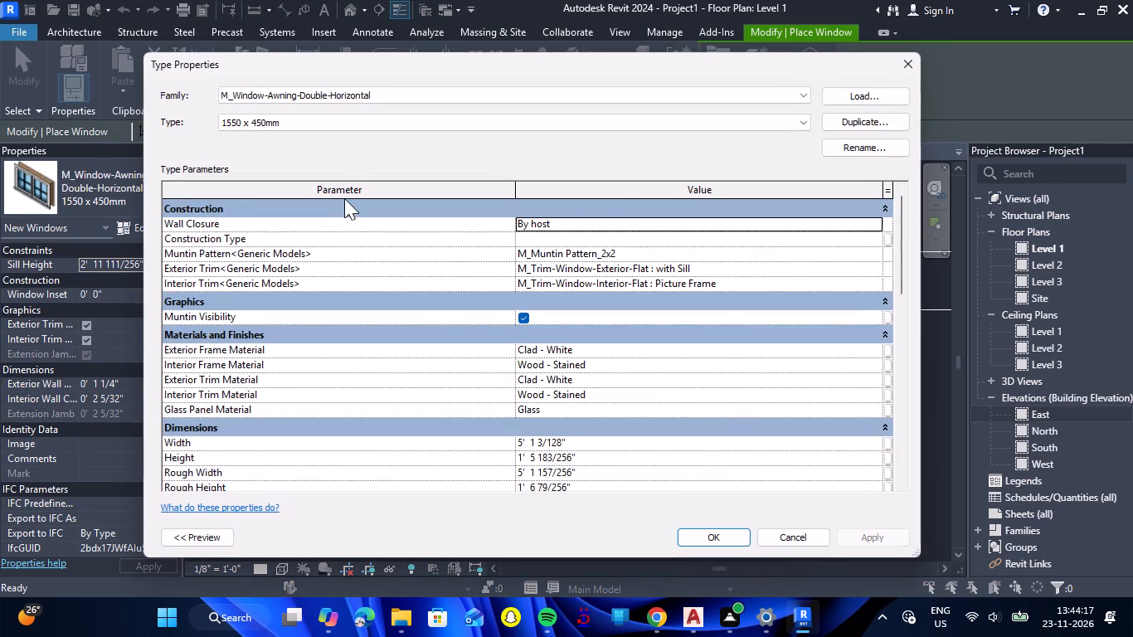
left_click(878, 131)
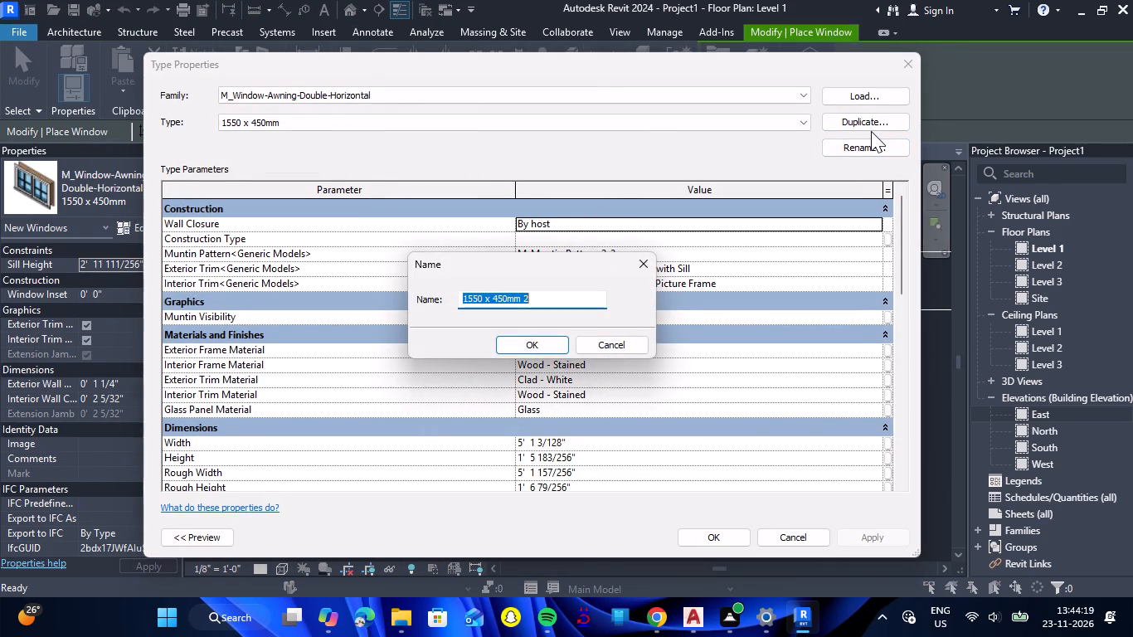
type("5'")
key("Return")
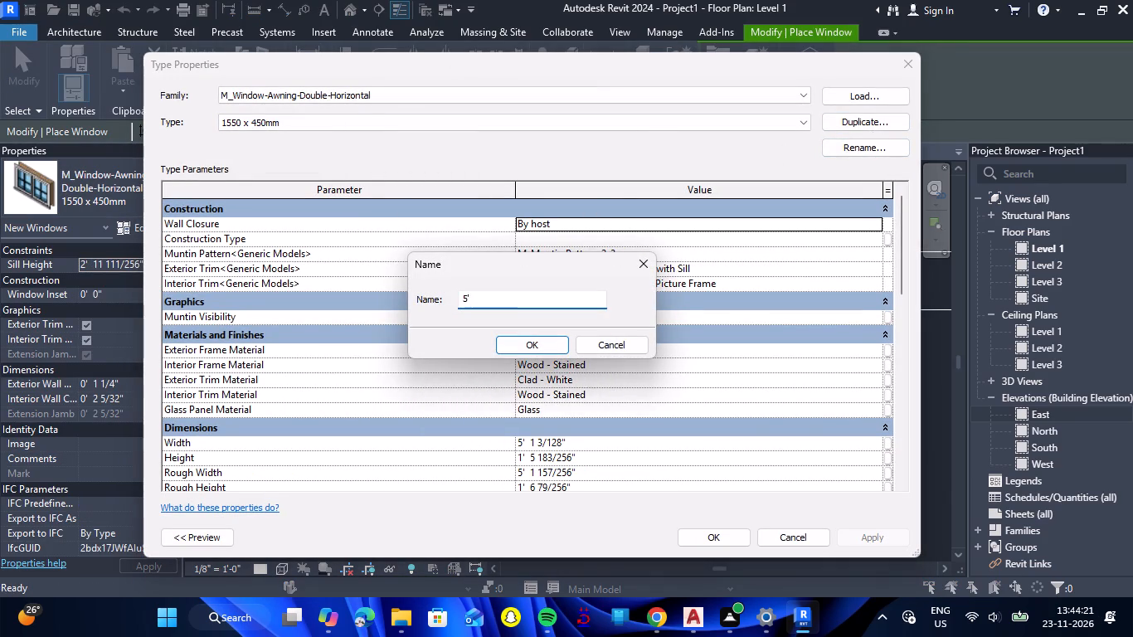
left_click(599, 445)
type("5'")
key("Return")
scroll(528, 428, "down", 1)
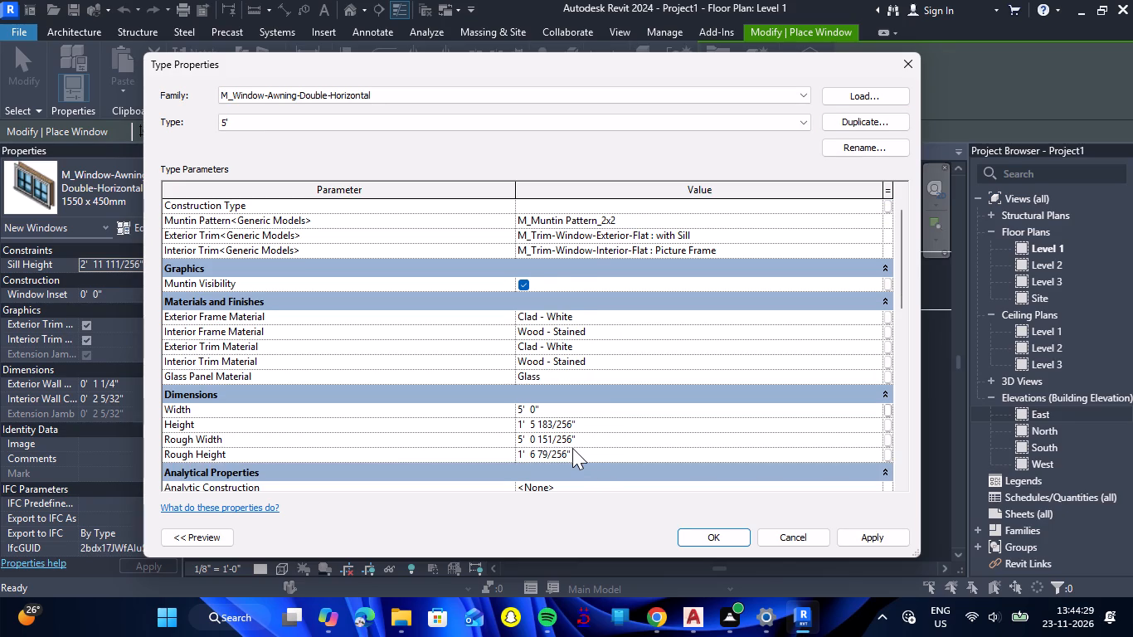
left_click(706, 540)
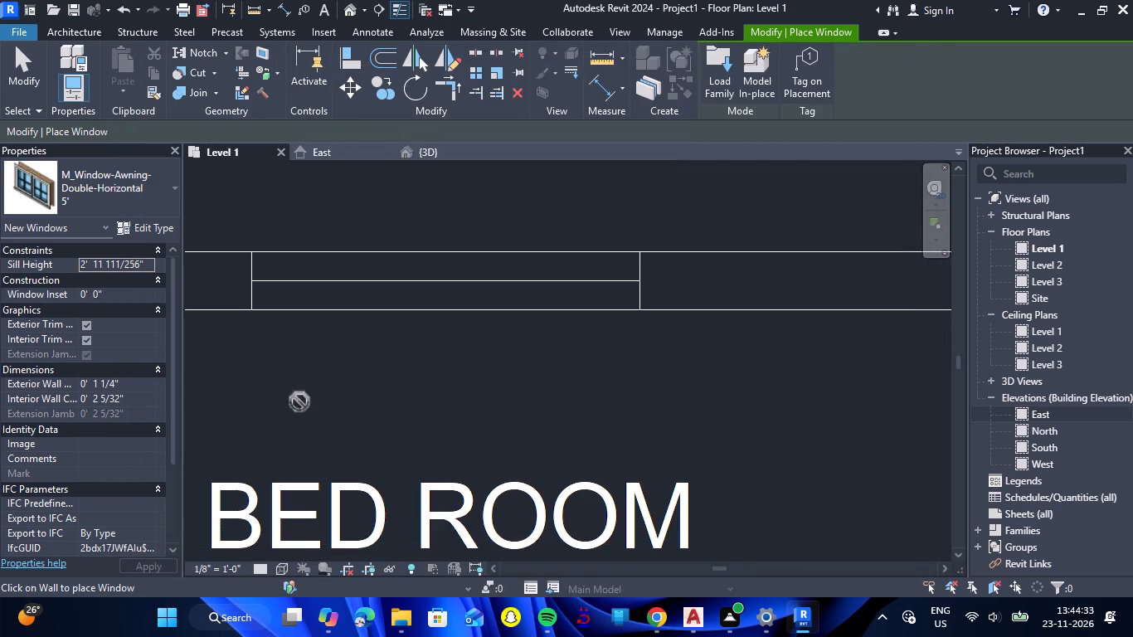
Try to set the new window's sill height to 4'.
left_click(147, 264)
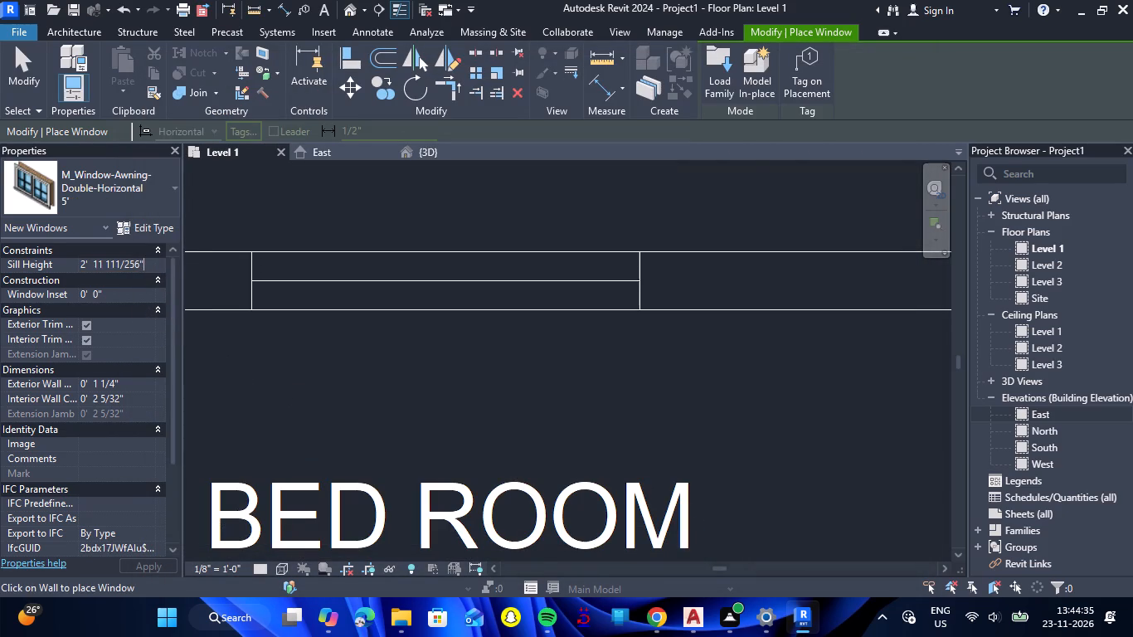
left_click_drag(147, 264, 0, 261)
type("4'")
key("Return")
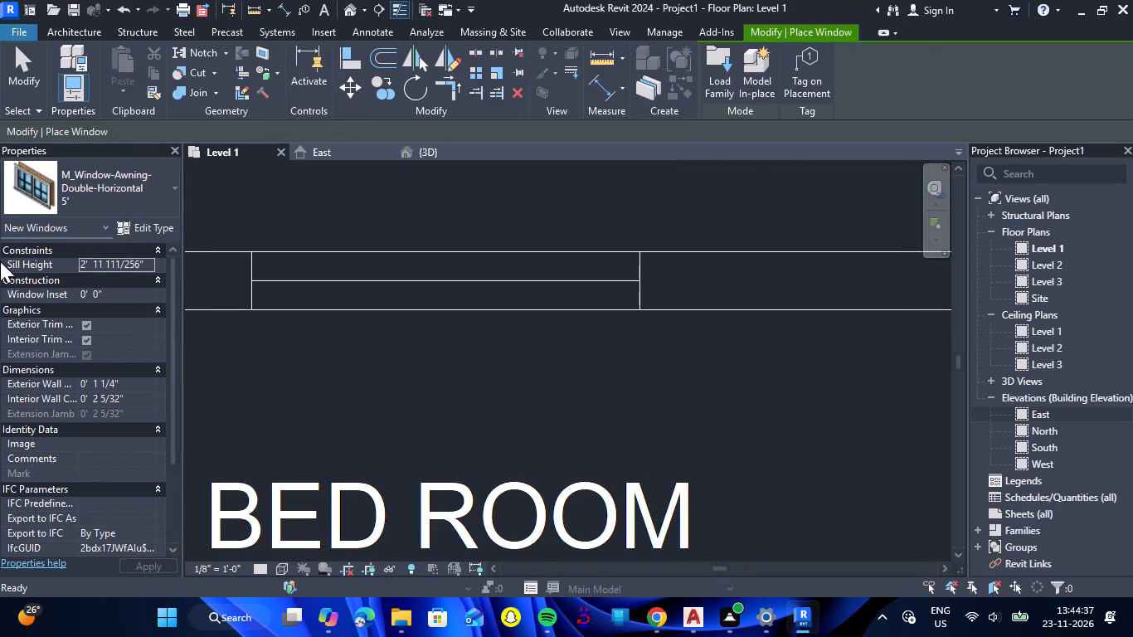
Restart window placement and set the sill height to 4' for the 5' double awning window.
left_click(153, 66)
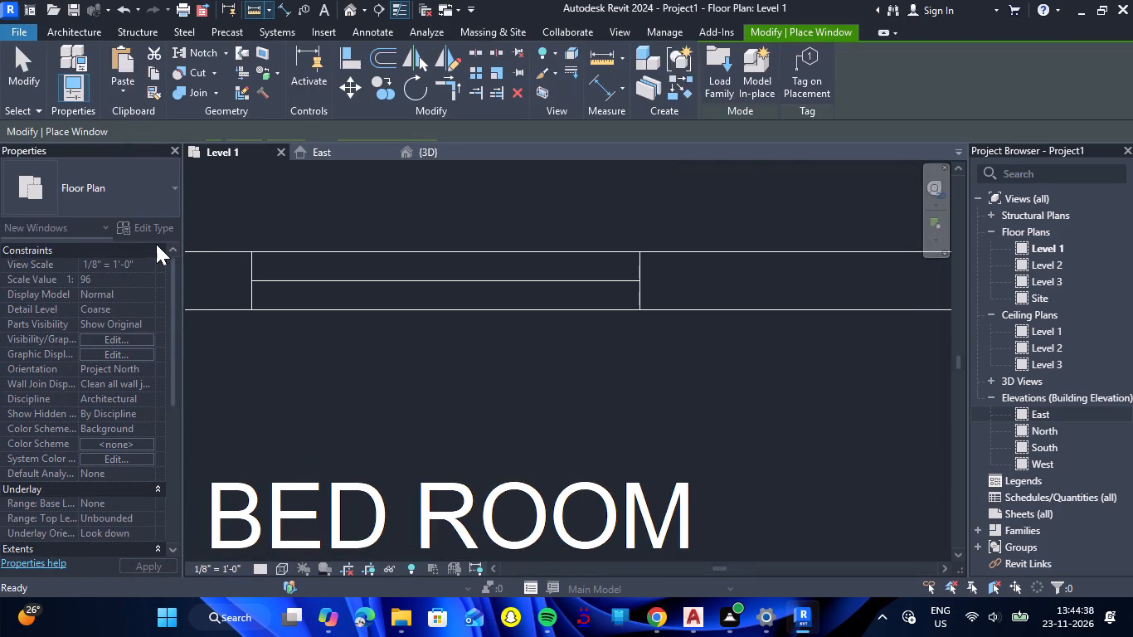
triple_click(147, 263)
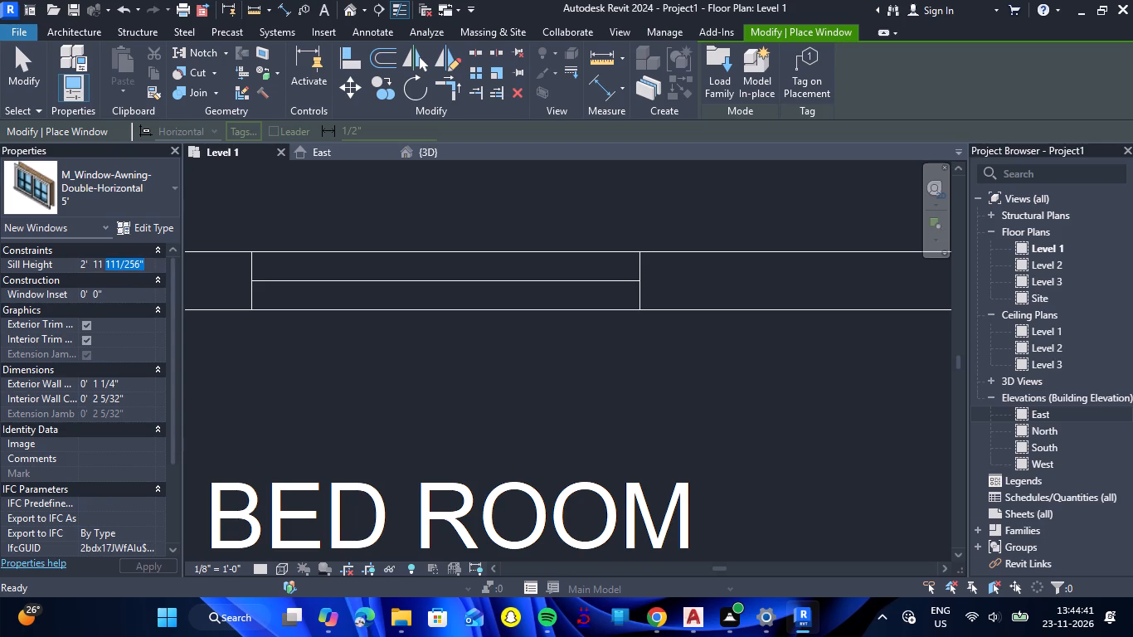
key("BackSpace")
key("BackSpace")
key("BackSpace")
key("BackSpace")
key("BackSpace")
key("BackSpace")
key("BackSpace")
key("BackSpace")
key("BackSpace")
key("BackSpace")
key("BackSpace")
key("BackSpace")
key("BackSpace")
key("BackSpace")
key("BackSpace")
key("BackSpace")
key("BackSpace")
key("4")
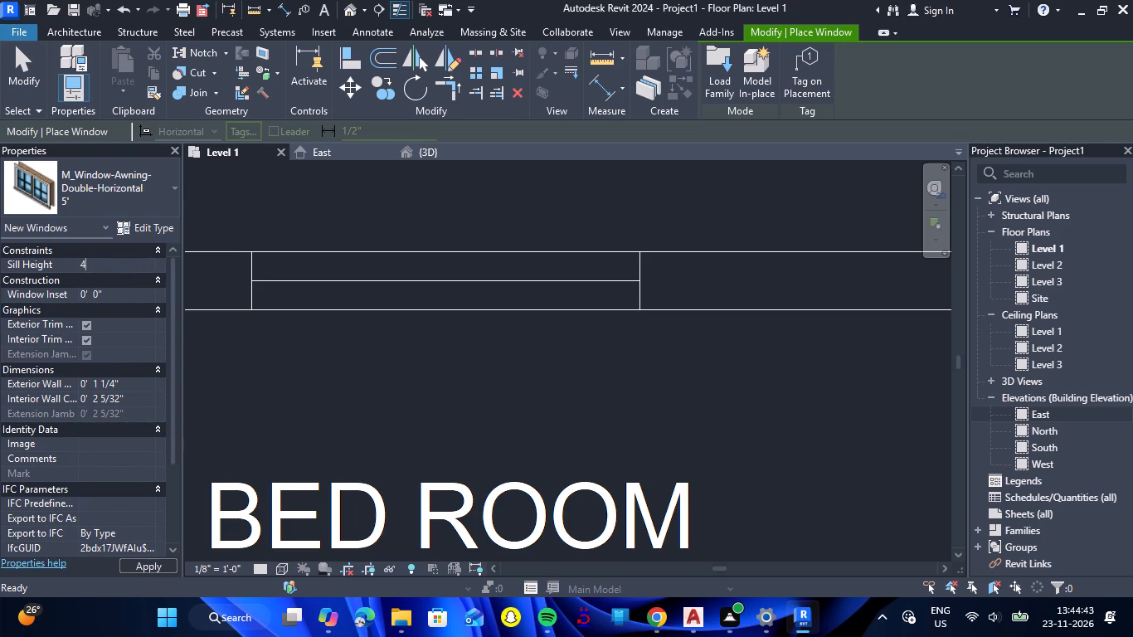
key("apostrophe")
key("Return")
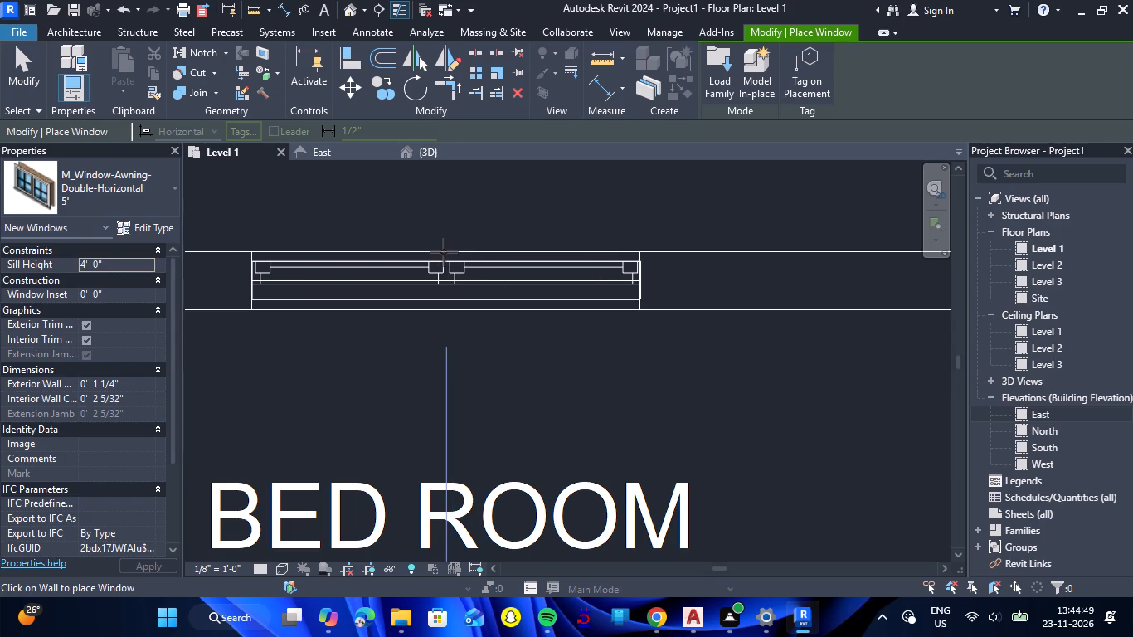
Place 5' double awning windows on the marked openings in the north and west walls of the north-west corner bedroom.
left_click(444, 252)
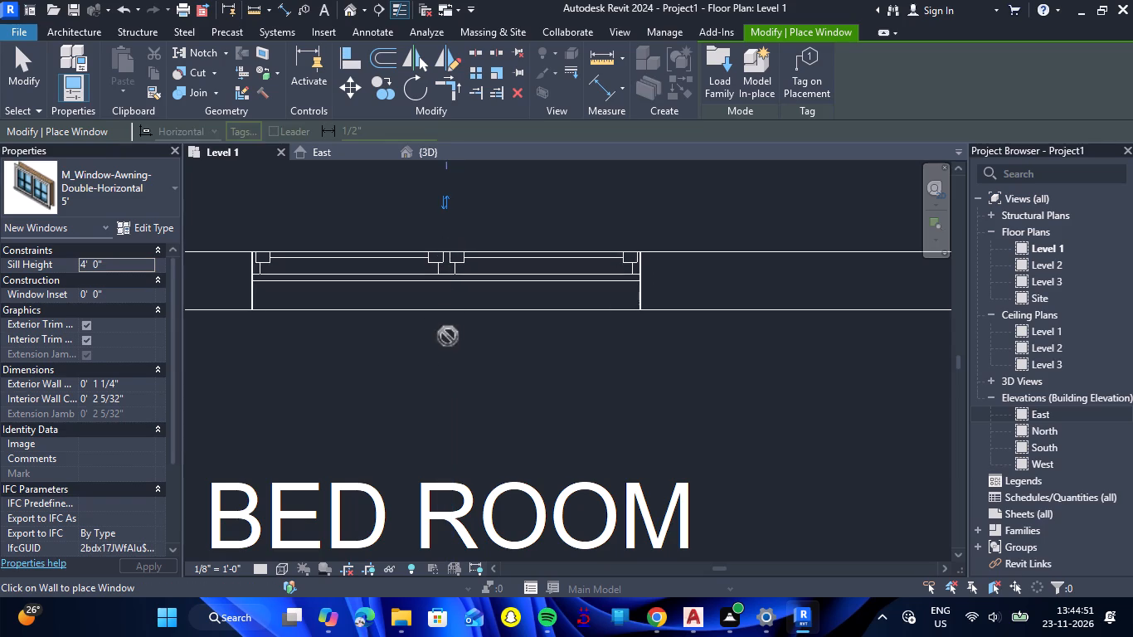
scroll(448, 349, "down", 11)
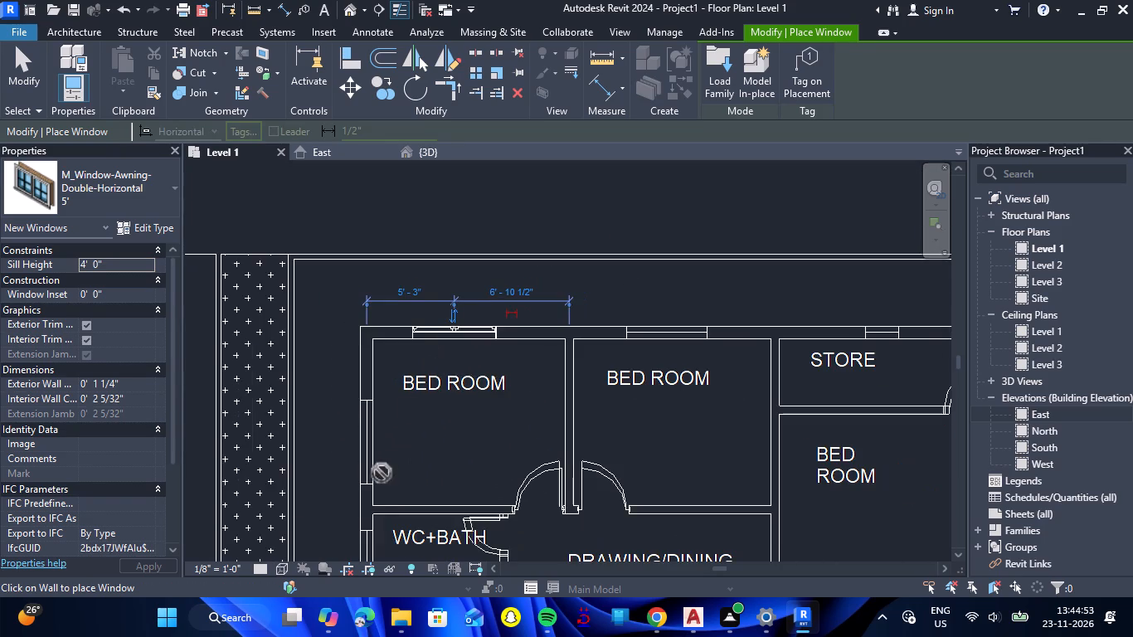
scroll(373, 463, "up", 8)
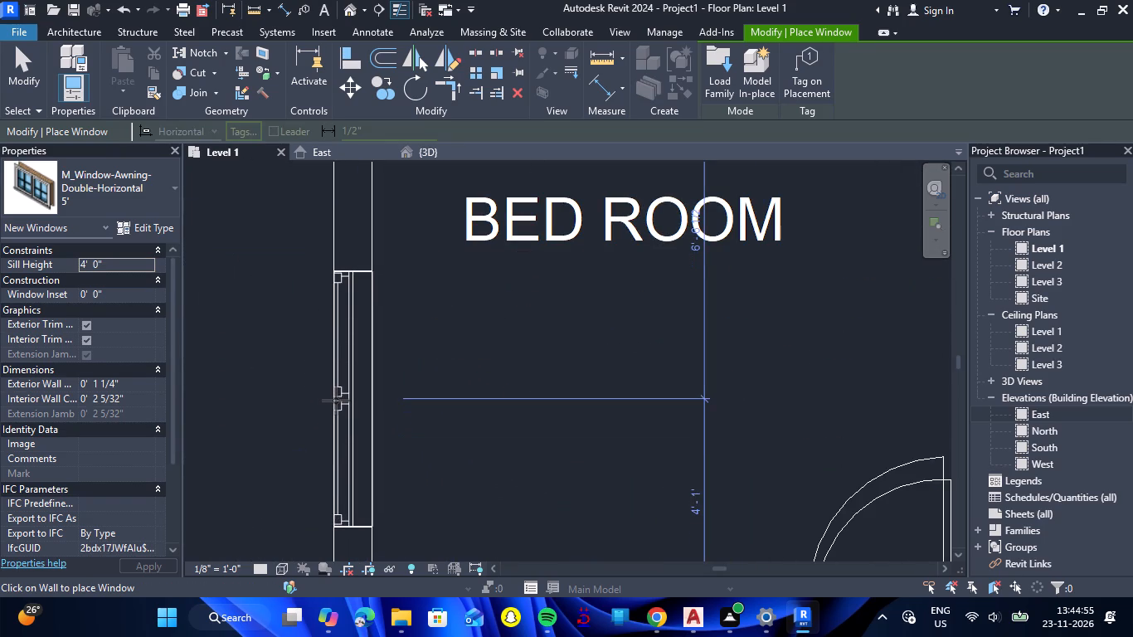
left_click(336, 401)
Place 5' double awning windows on the marked openings in the west and south walls of the south-west corner bedroom.
scroll(401, 309, "down", 13)
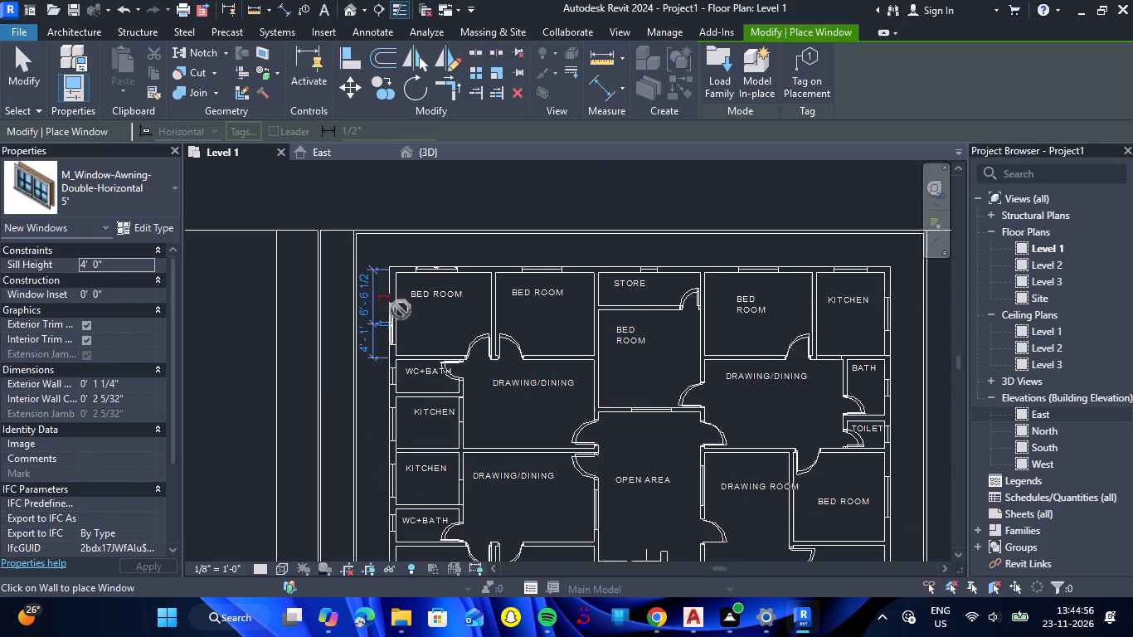
scroll(401, 309, "down", 5)
scroll(391, 454, "up", 15)
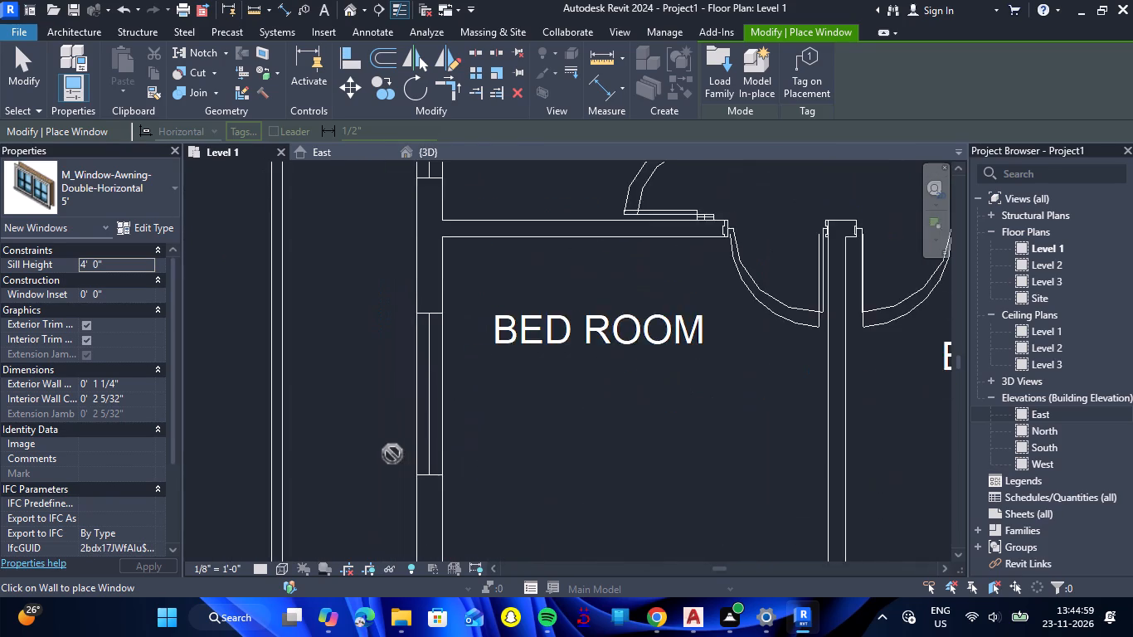
scroll(392, 454, "up", 3)
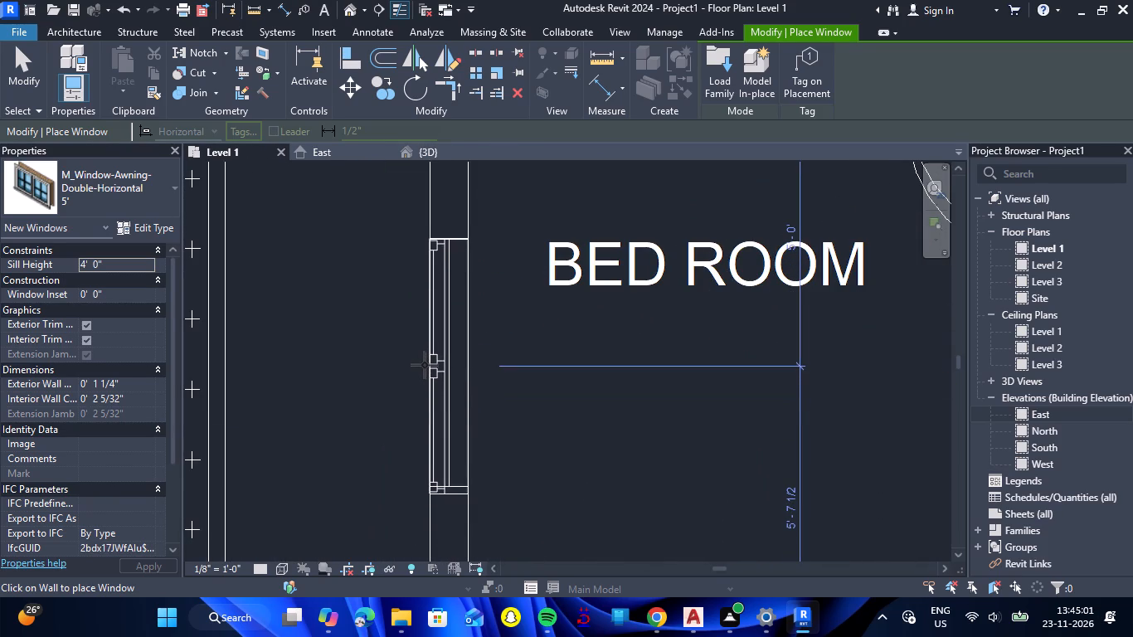
left_click(425, 365)
scroll(378, 367, "down", 9)
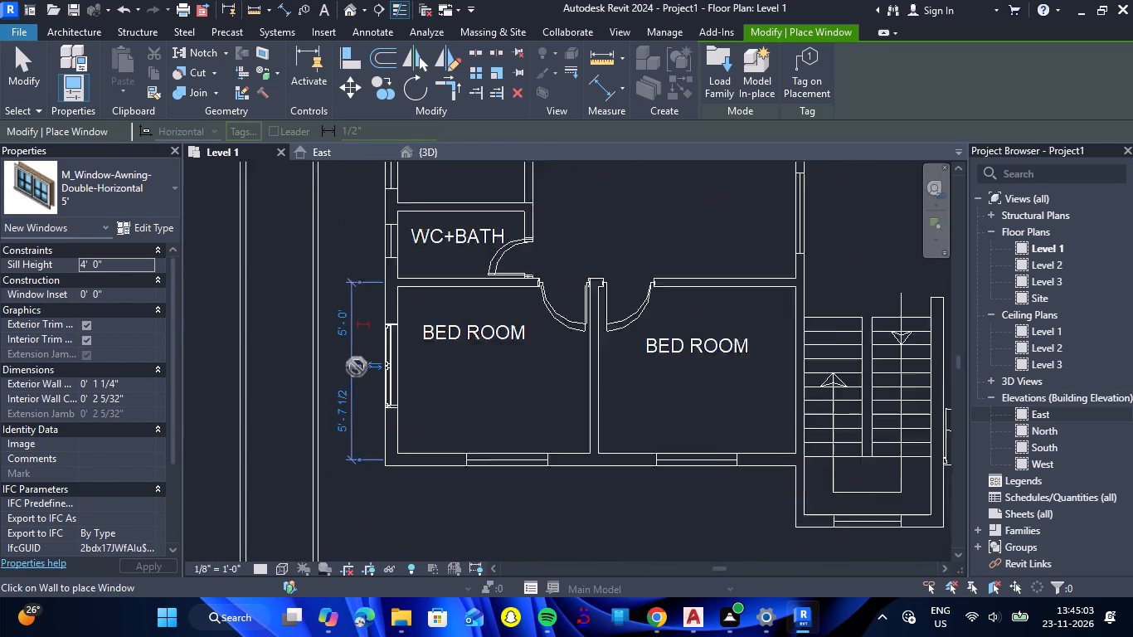
scroll(474, 466, "up", 11)
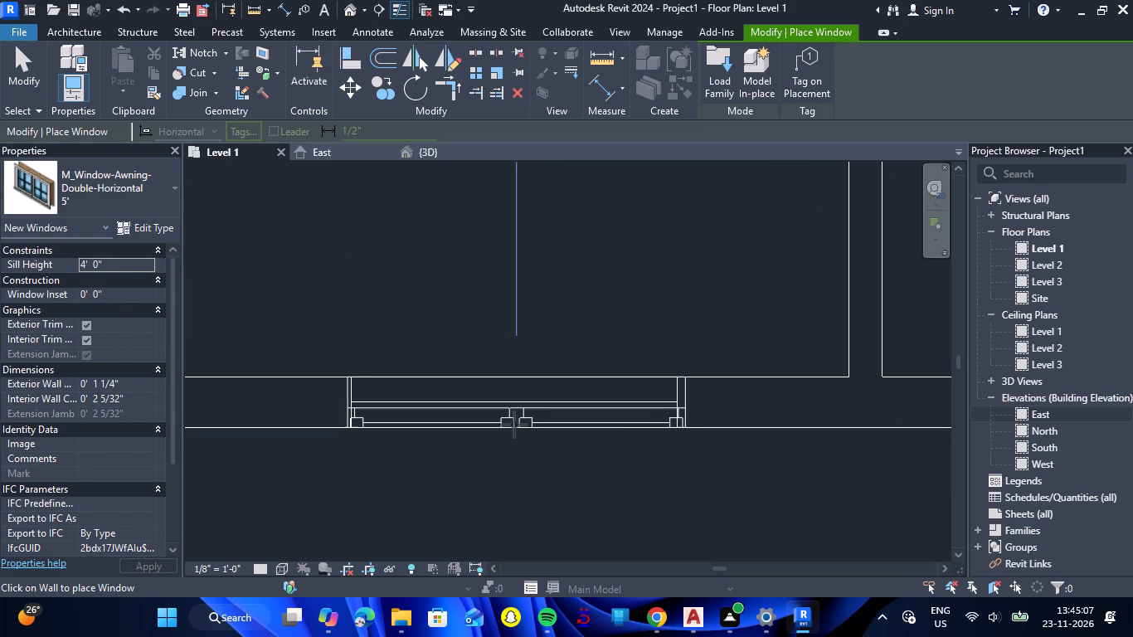
left_click(512, 425)
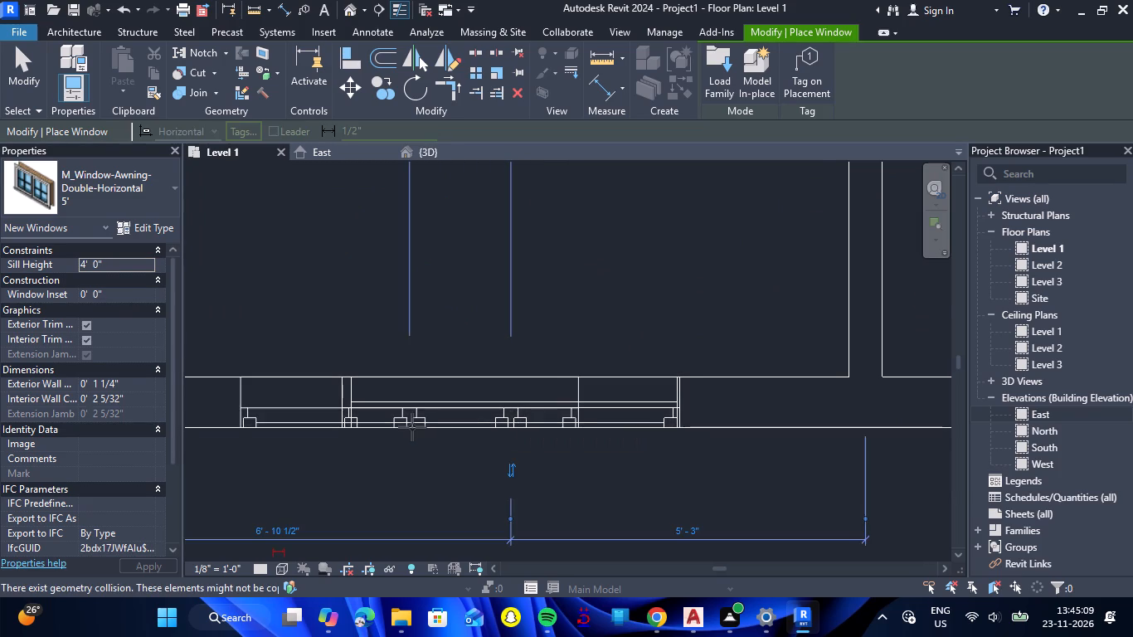
Place a 5' double awning window on the marked opening in the south wall of the bedroom west of the staircase.
scroll(412, 427, "down", 9)
scroll(686, 423, "up", 8)
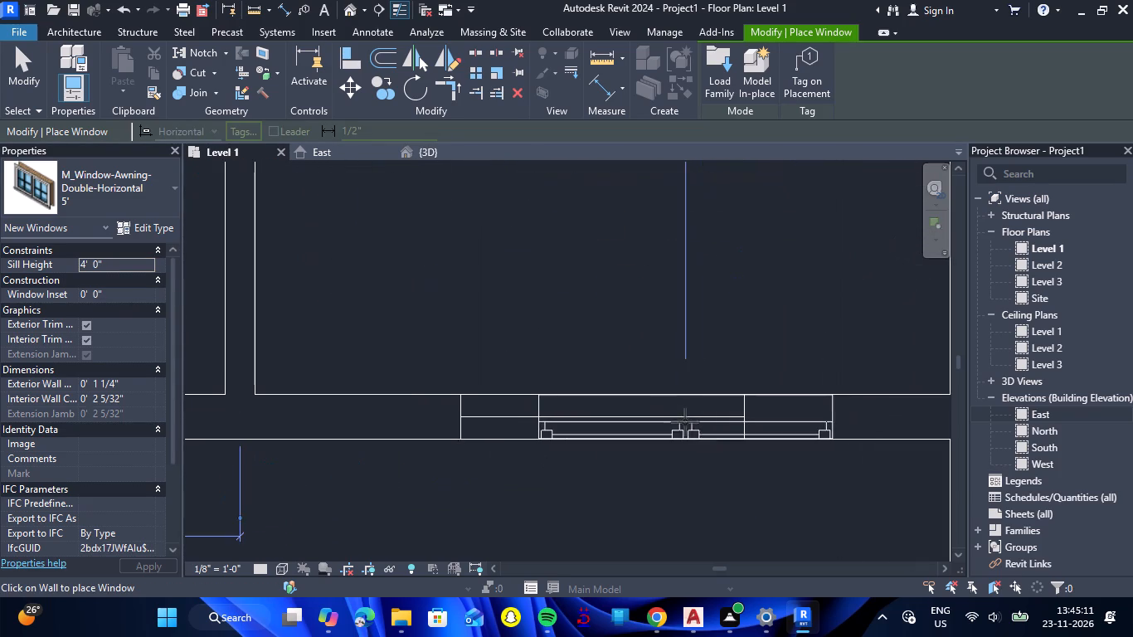
scroll(685, 422, "up", 1)
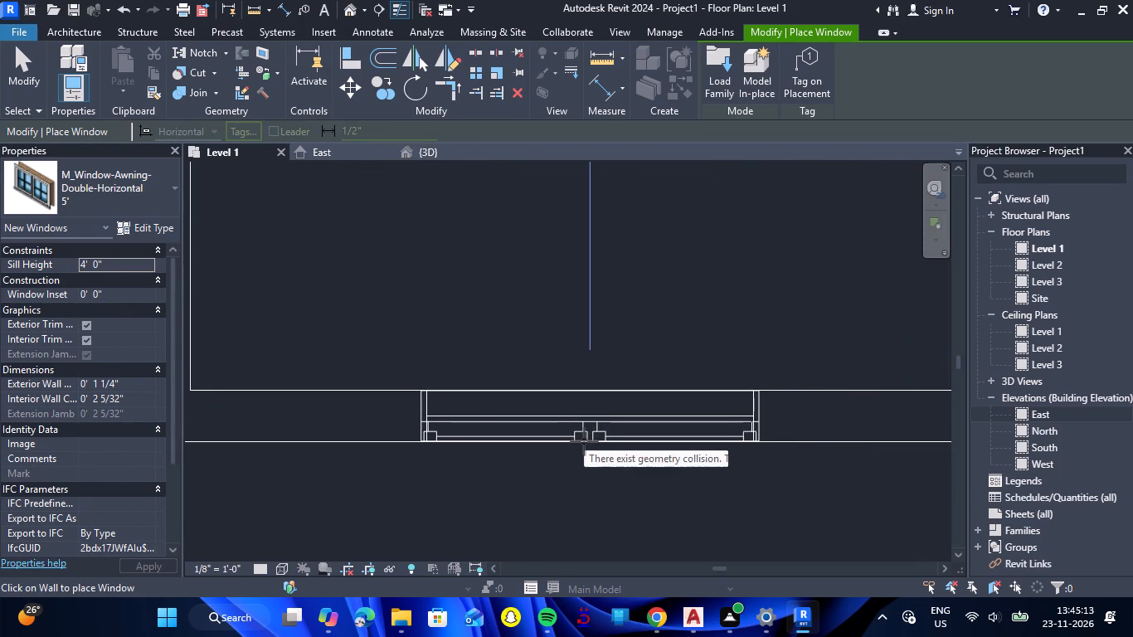
left_click(584, 441)
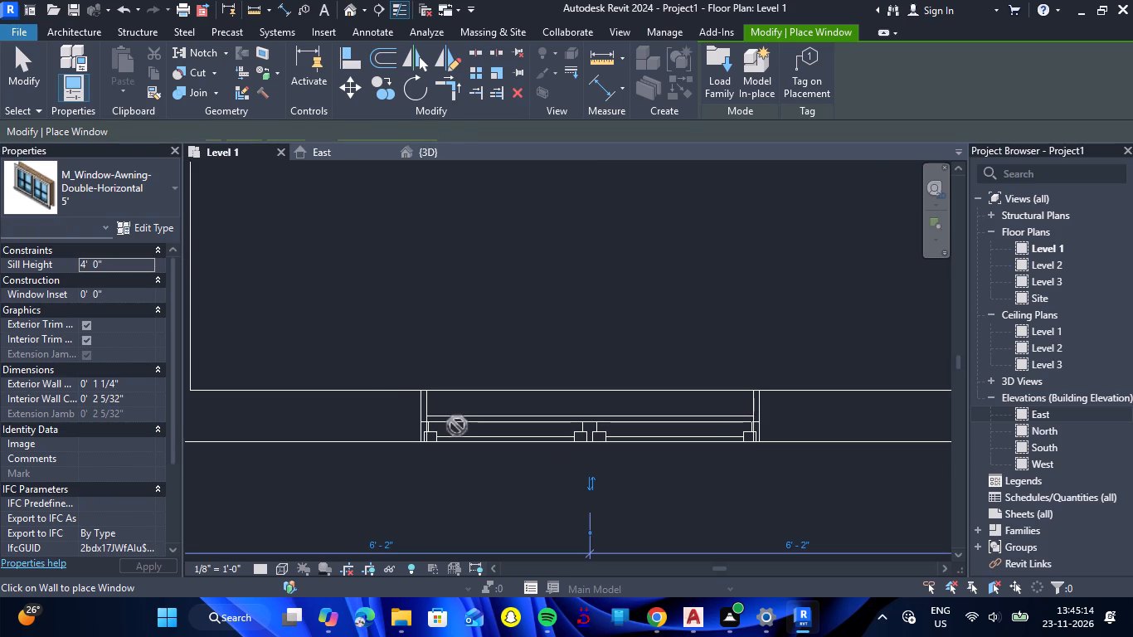
scroll(455, 422, "down", 13)
scroll(527, 352, "down", 5)
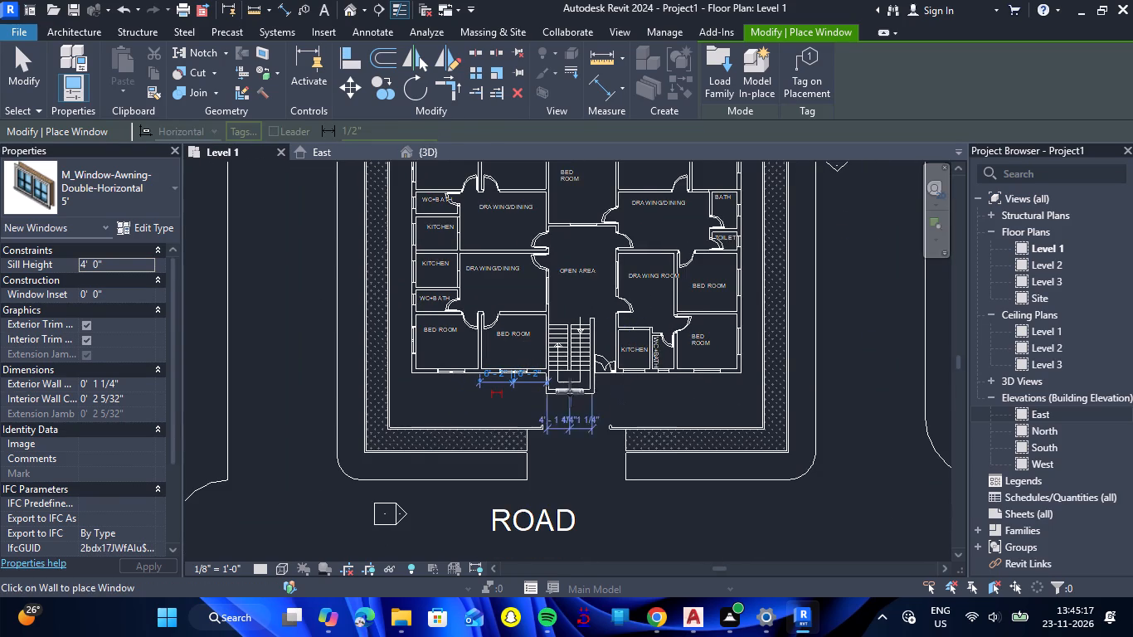
Place 5' double awning windows on the marked openings in the south and east walls of the south-east corner bedroom.
scroll(658, 370, "up", 8)
scroll(837, 378, "up", 7)
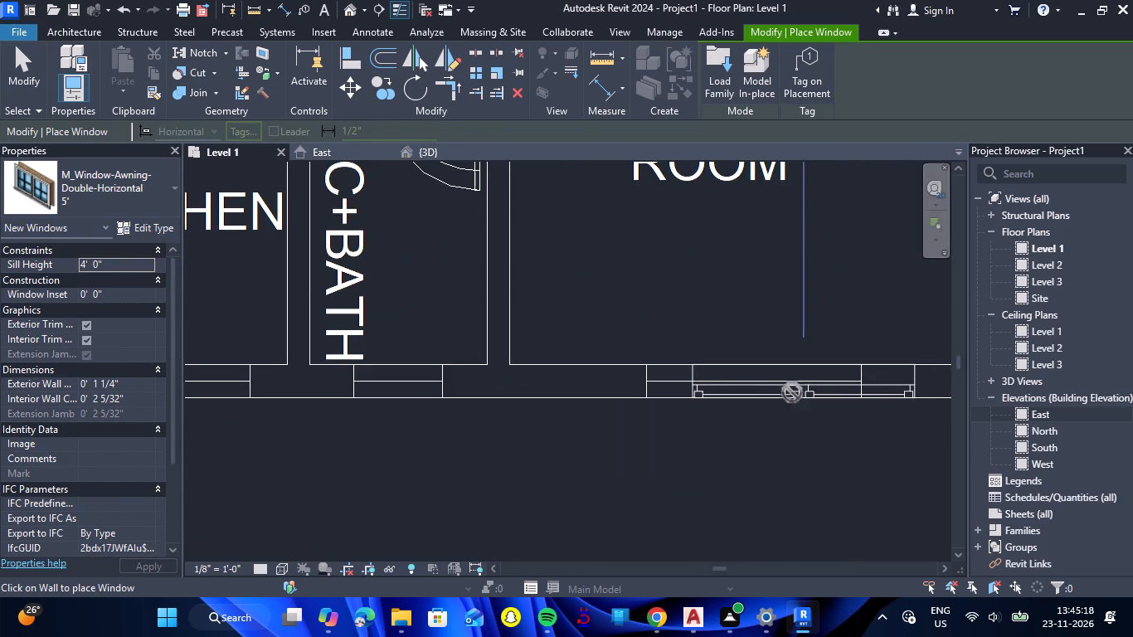
left_click(753, 399)
scroll(512, 429, "down", 2)
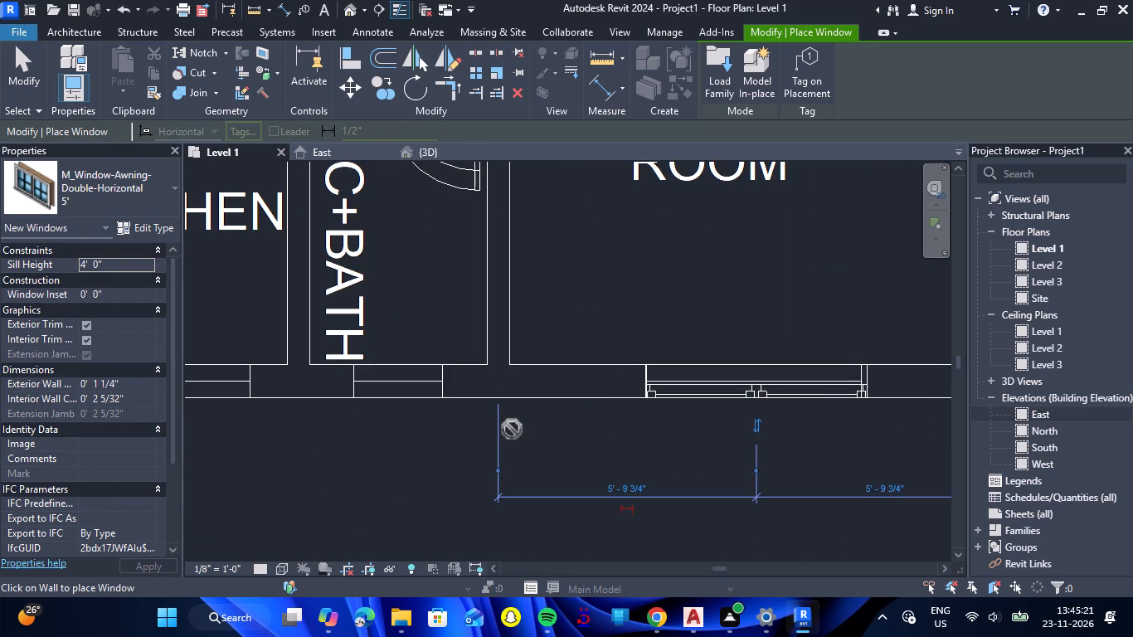
scroll(512, 429, "down", 5)
scroll(728, 308, "up", 8)
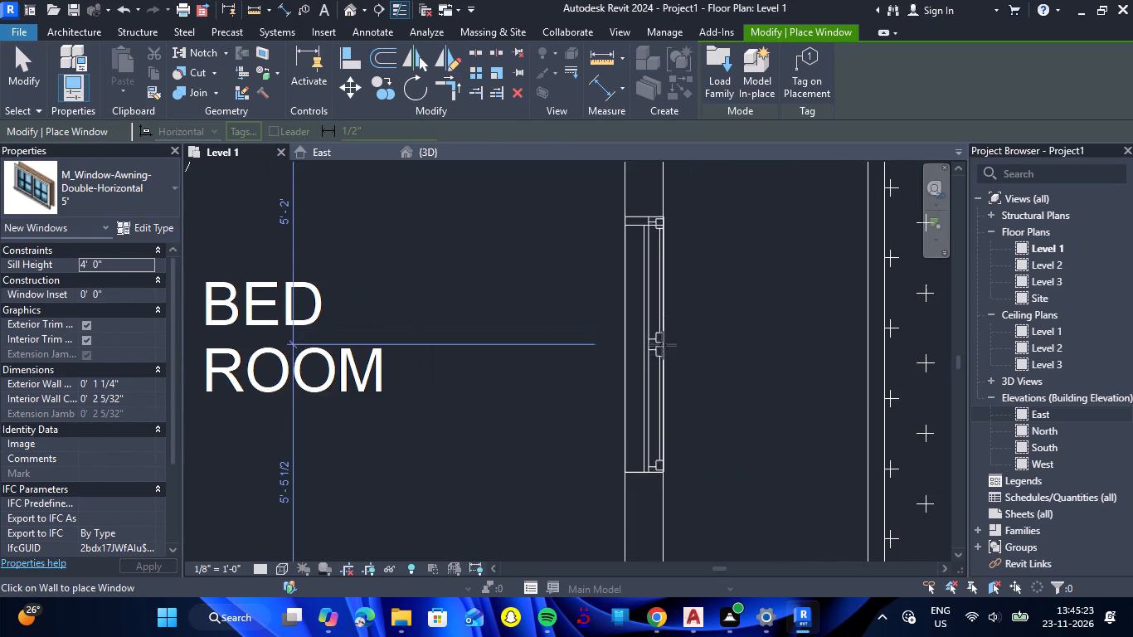
left_click(663, 346)
Place a 5' double awning window on the marked opening in the east wall of the bedroom north of the south-east corner bedroom.
scroll(700, 362, "down", 14)
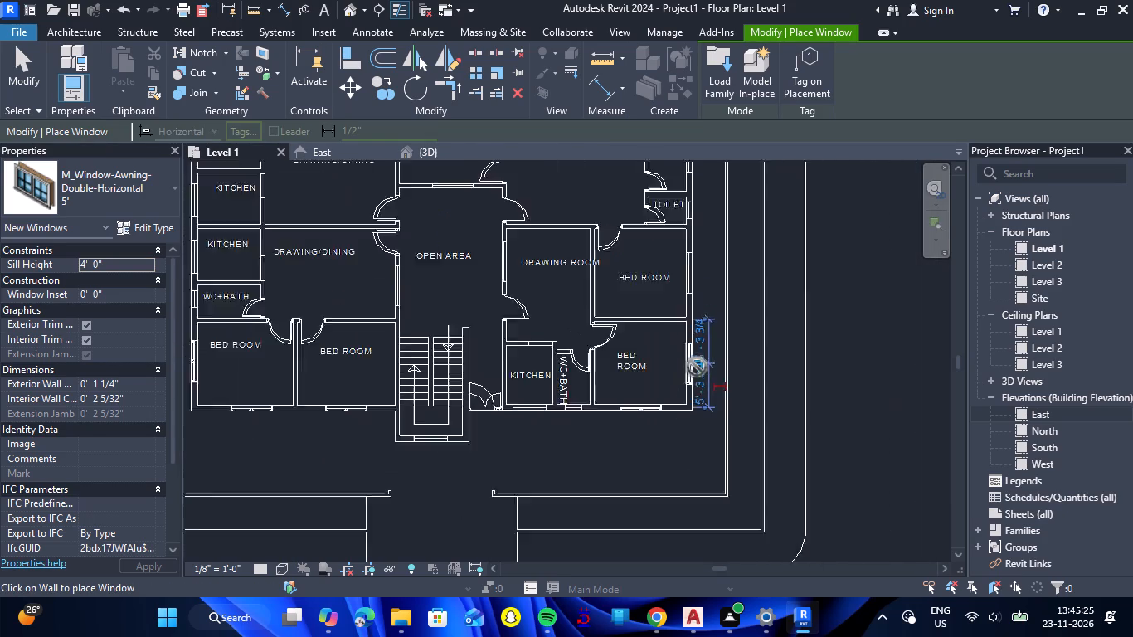
scroll(694, 267, "up", 8)
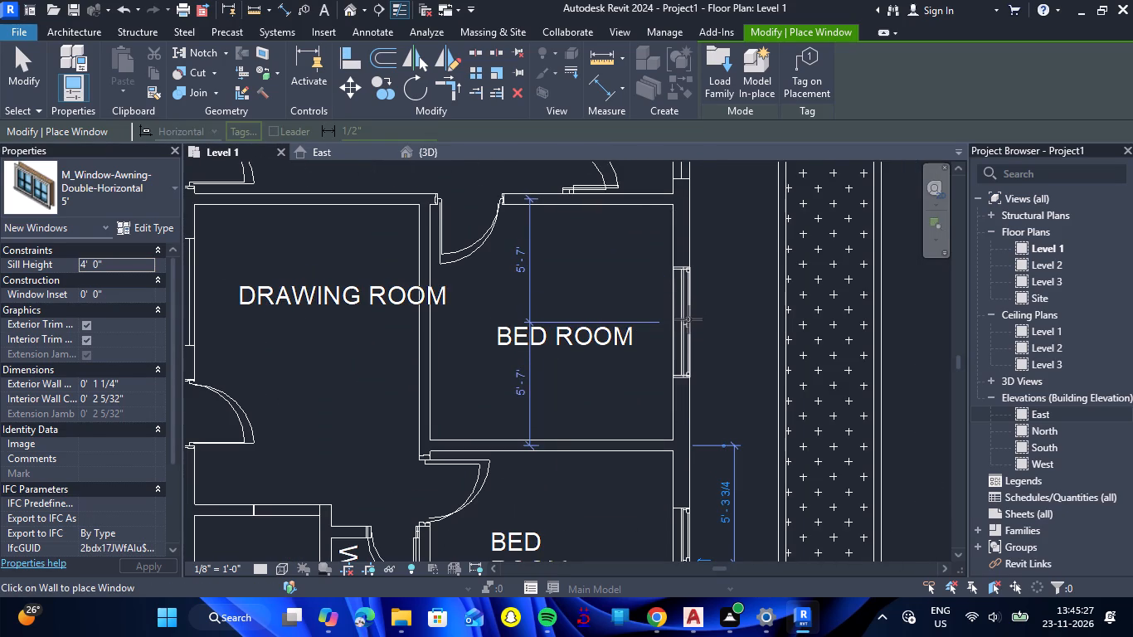
left_click(688, 322)
Place a 5' double awning window on the marked opening in the north wall of the bedroom between the store and the north-east kitchen.
scroll(645, 367, "down", 6)
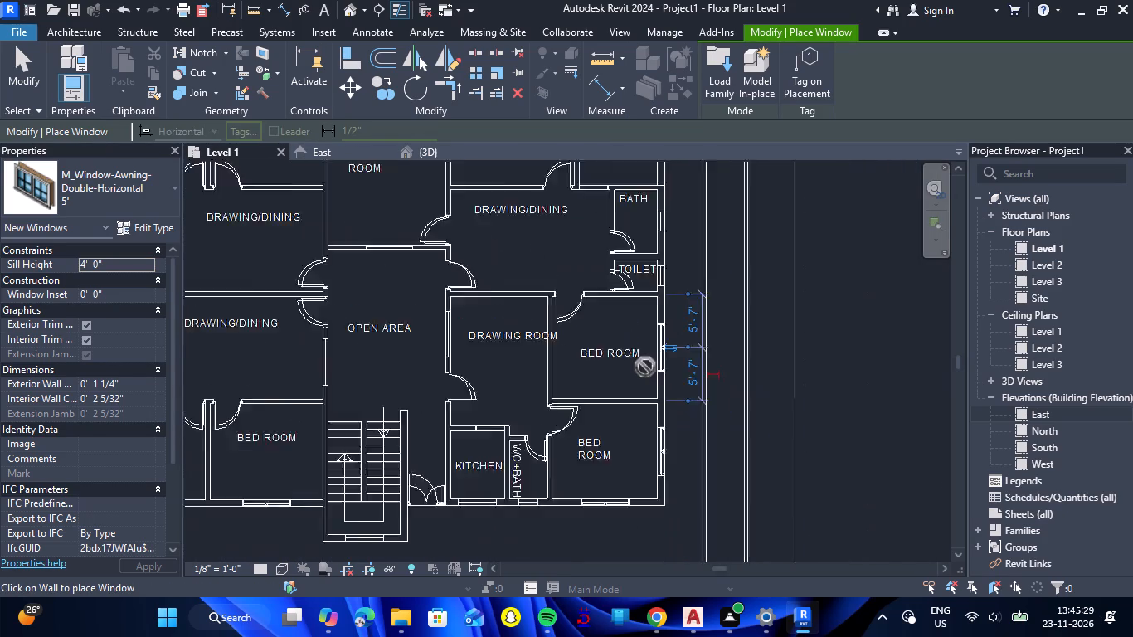
scroll(645, 367, "down", 7)
scroll(595, 261, "up", 7)
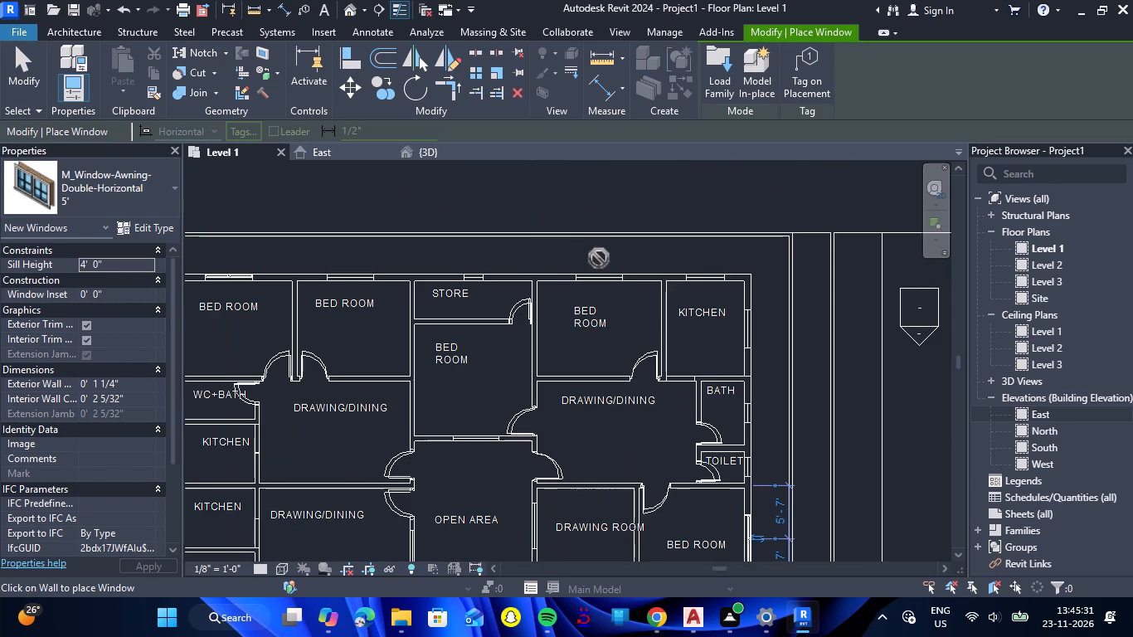
scroll(607, 272, "up", 15)
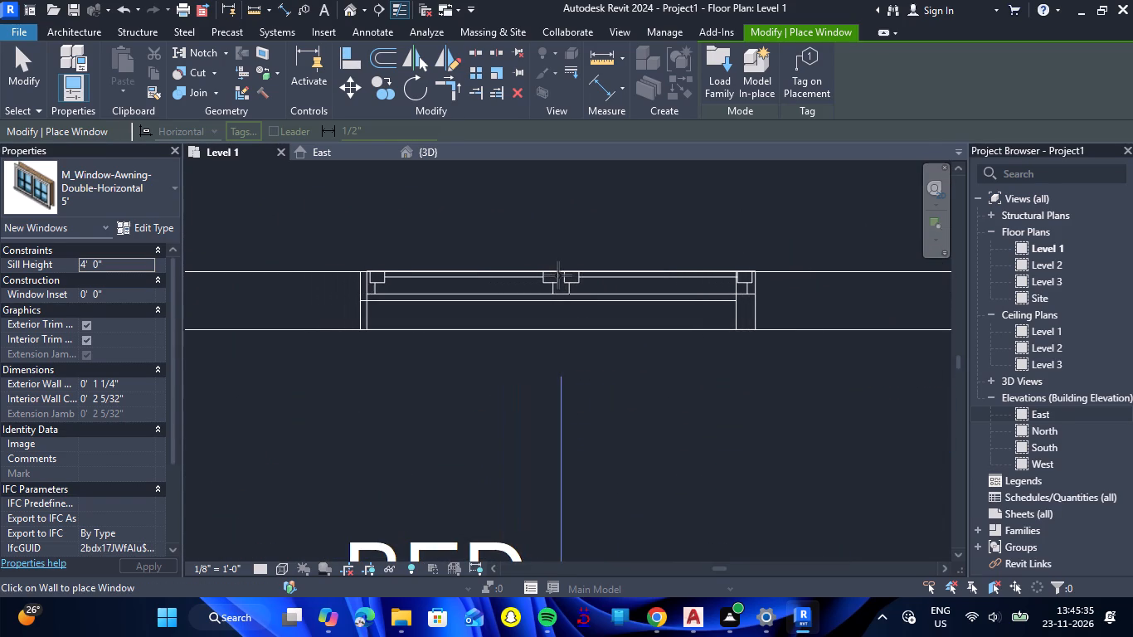
left_click(553, 275)
Place a 5' double awning window on the marked north wall opening of the bedroom west of the store, and end window placement.
scroll(615, 348, "down", 5)
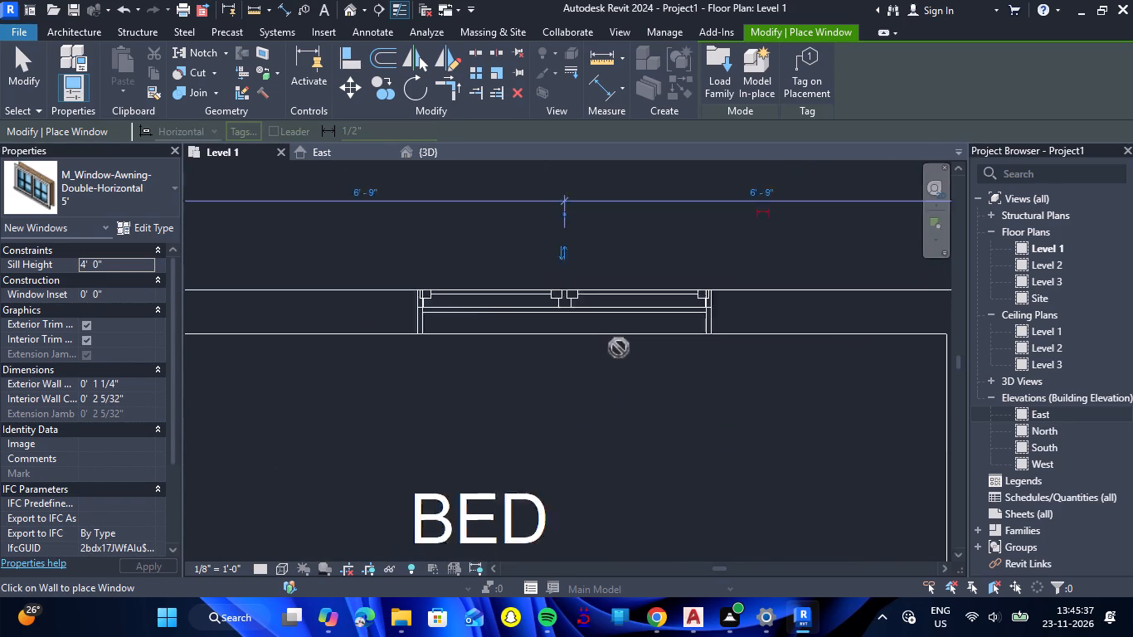
scroll(619, 348, "down", 7)
scroll(513, 355, "down", 4)
scroll(363, 356, "up", 5)
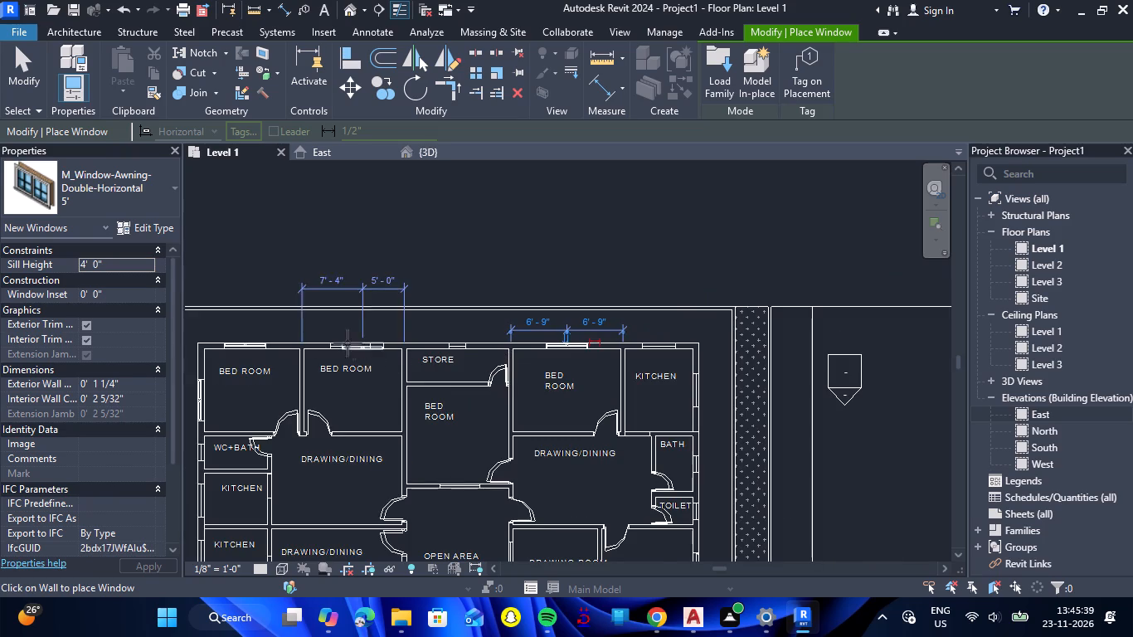
scroll(348, 343, "up", 12)
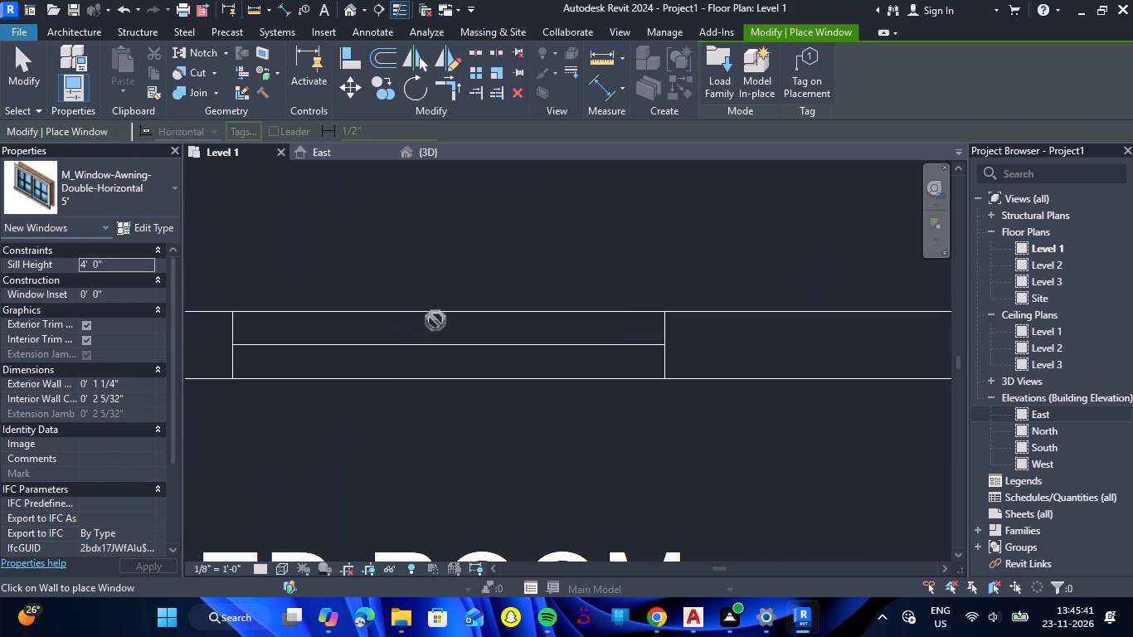
left_click(452, 314)
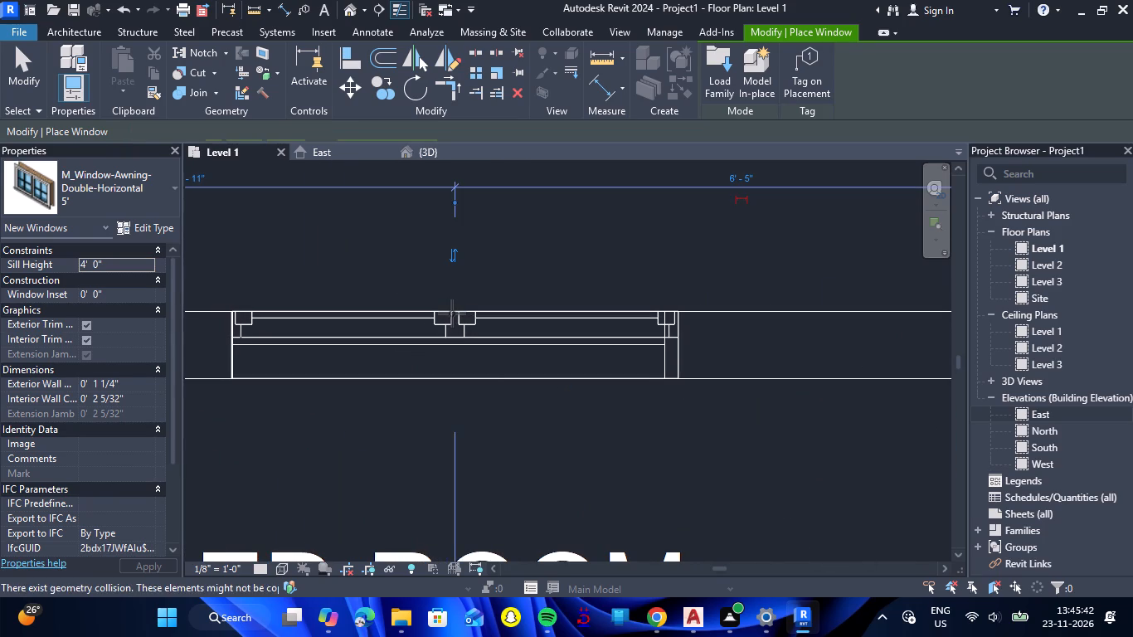
scroll(572, 331, "down", 12)
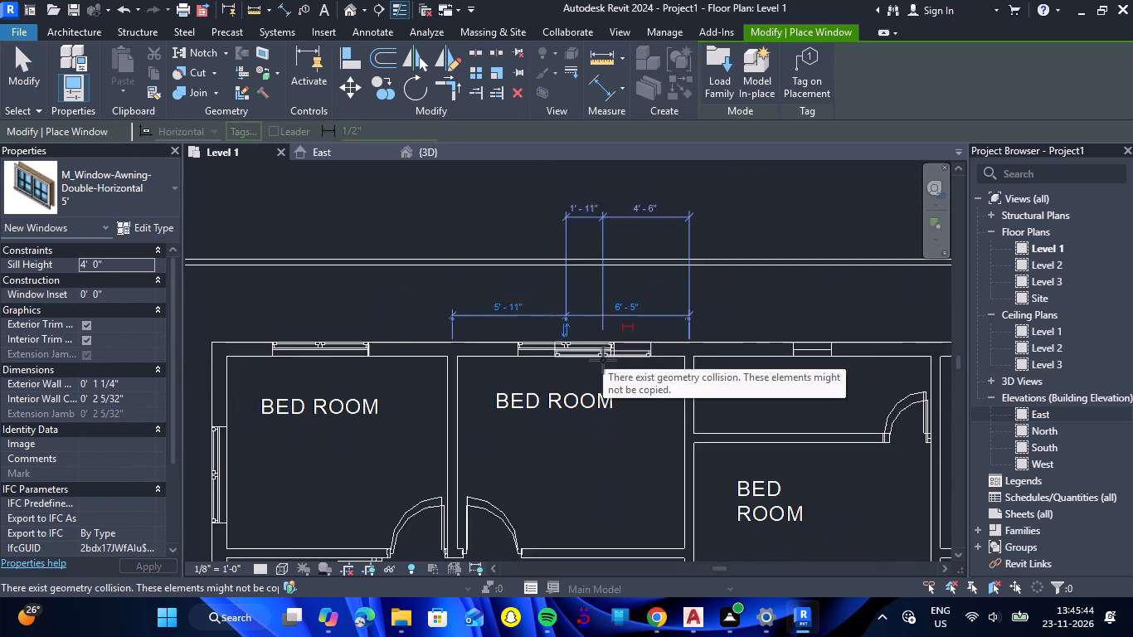
scroll(598, 360, "down", 8)
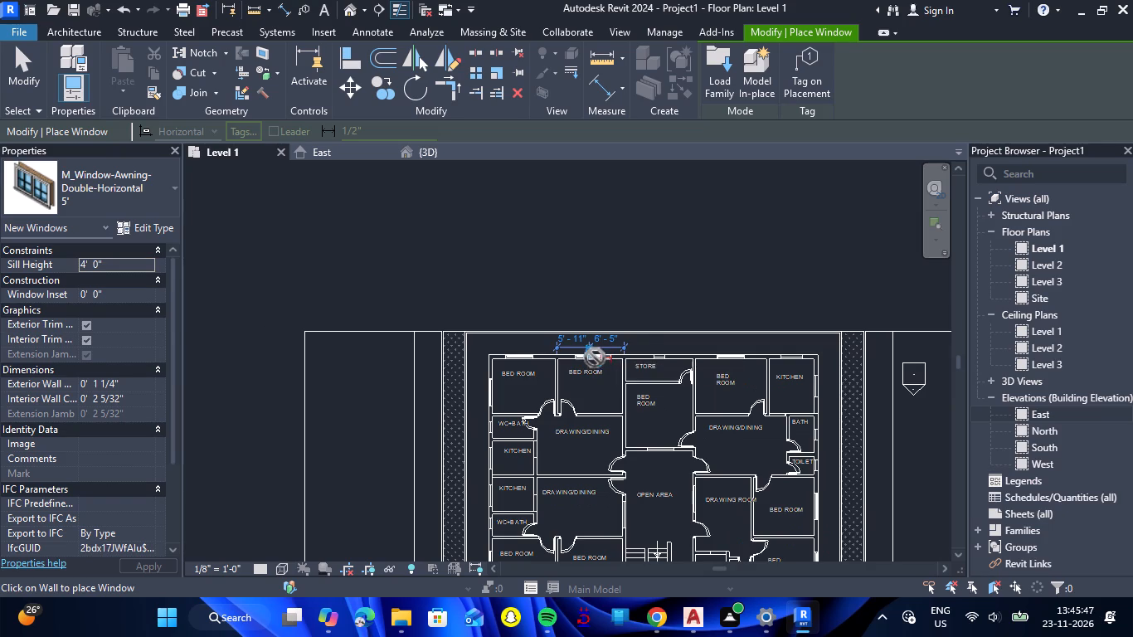
key("Escape")
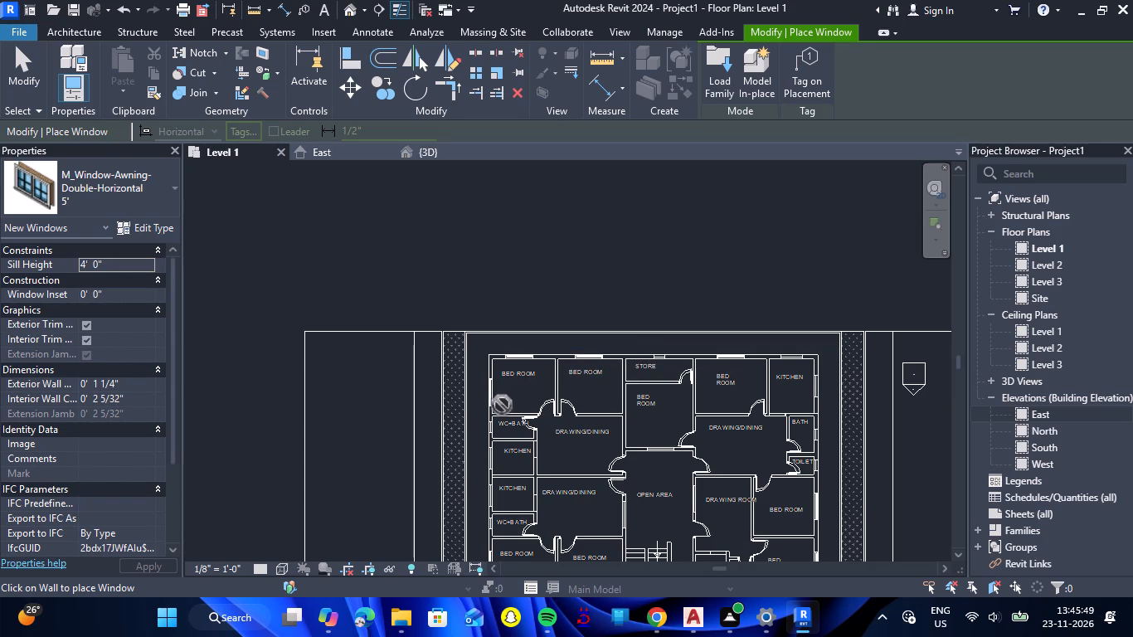
key("Escape")
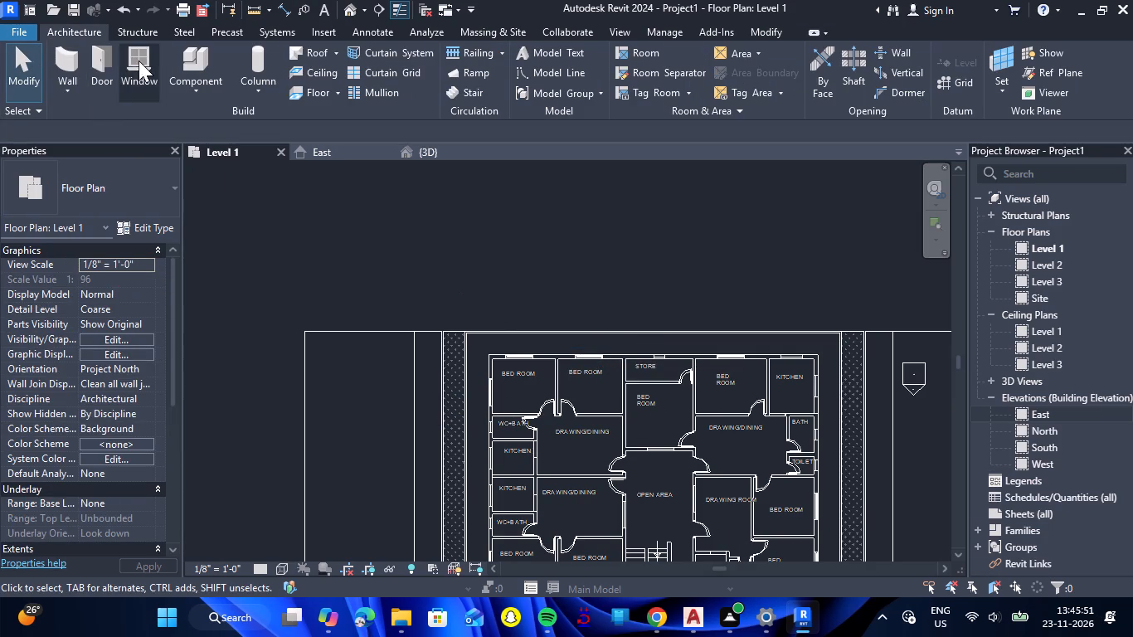
Restart window placement and examine the loadable window families' previews, from skylight and awning through bay, casement, double-hung and fixed types.
left_click(140, 61)
left_click(720, 89)
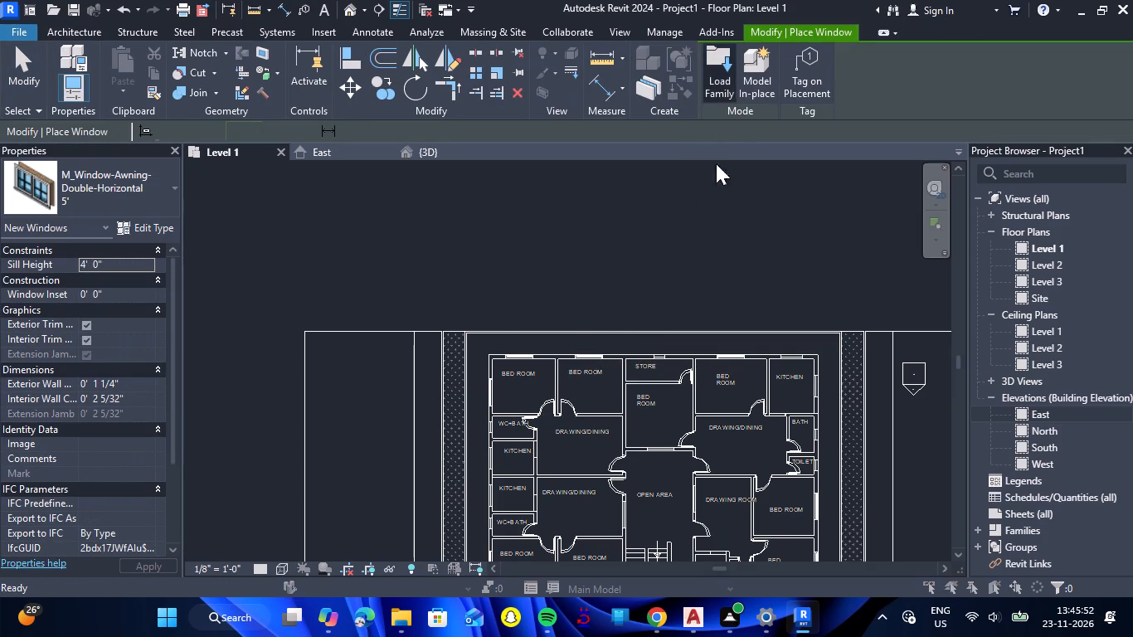
left_click(460, 192)
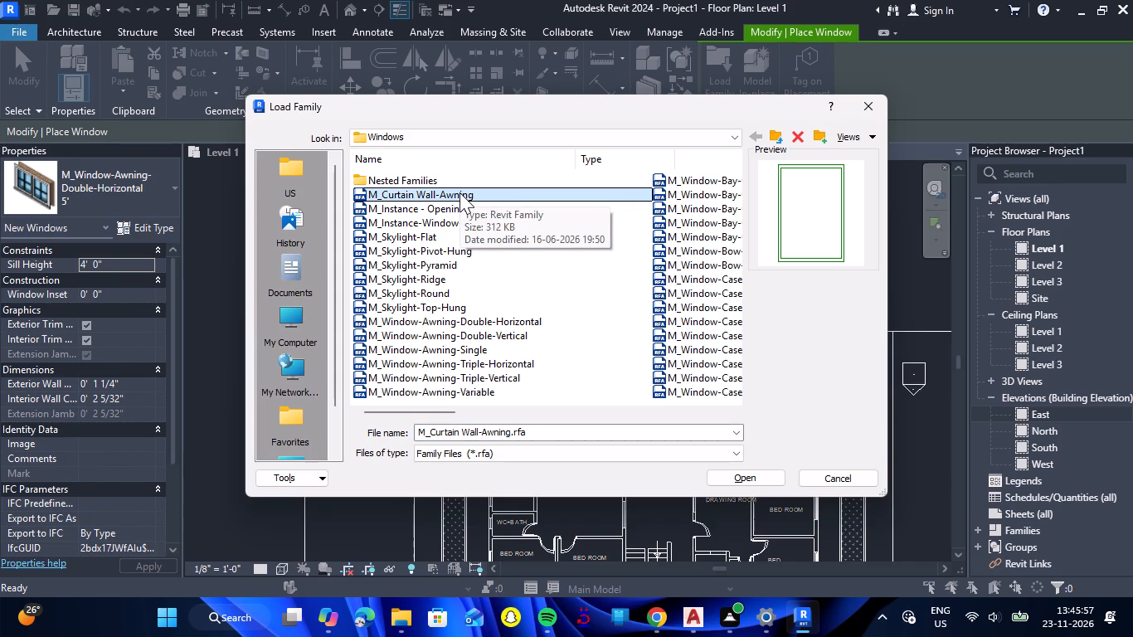
key("Down")
key("Down")
key("Down")
key("Down")
key("Down")
key("Down")
key("Down")
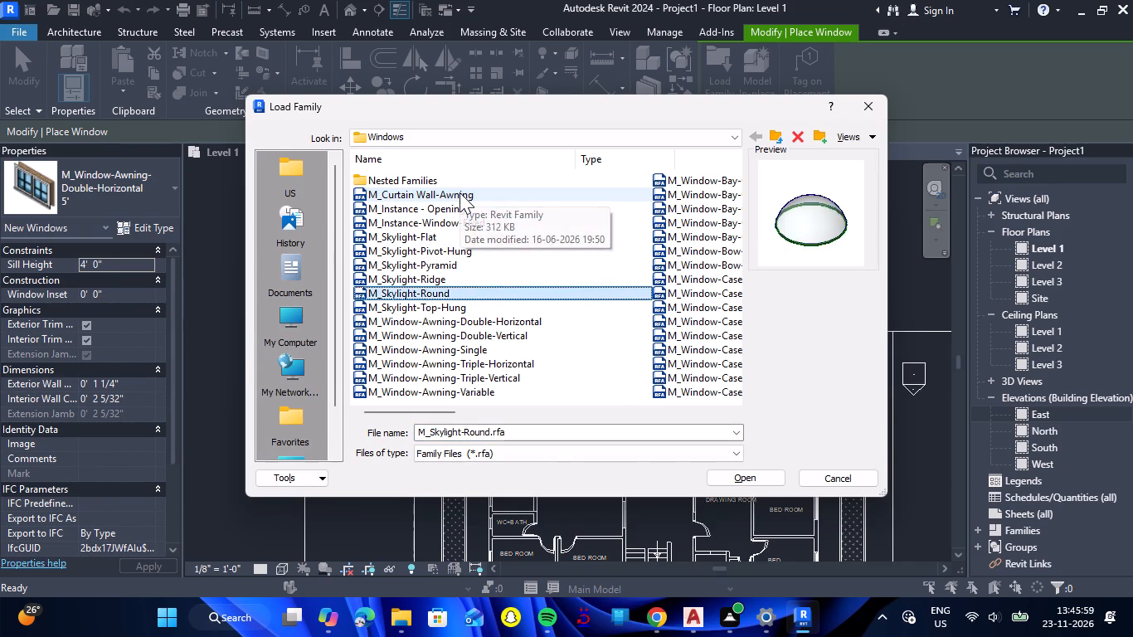
key("Down")
key("Down")
key("Down")
key("Down")
key("Down")
key("Down")
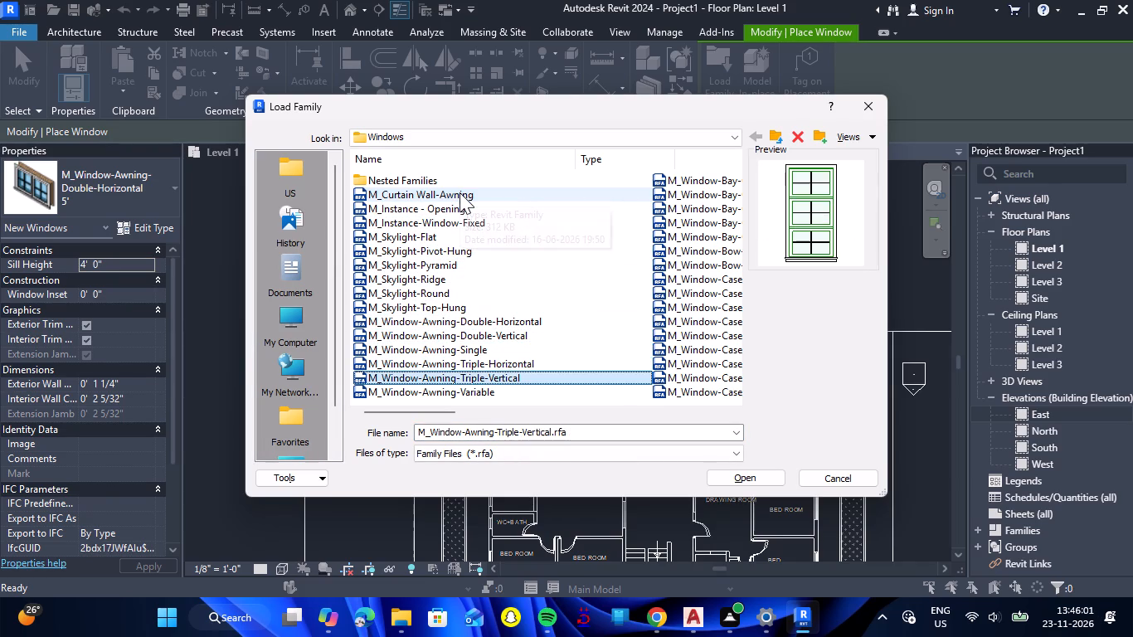
key("Down")
key("Down")
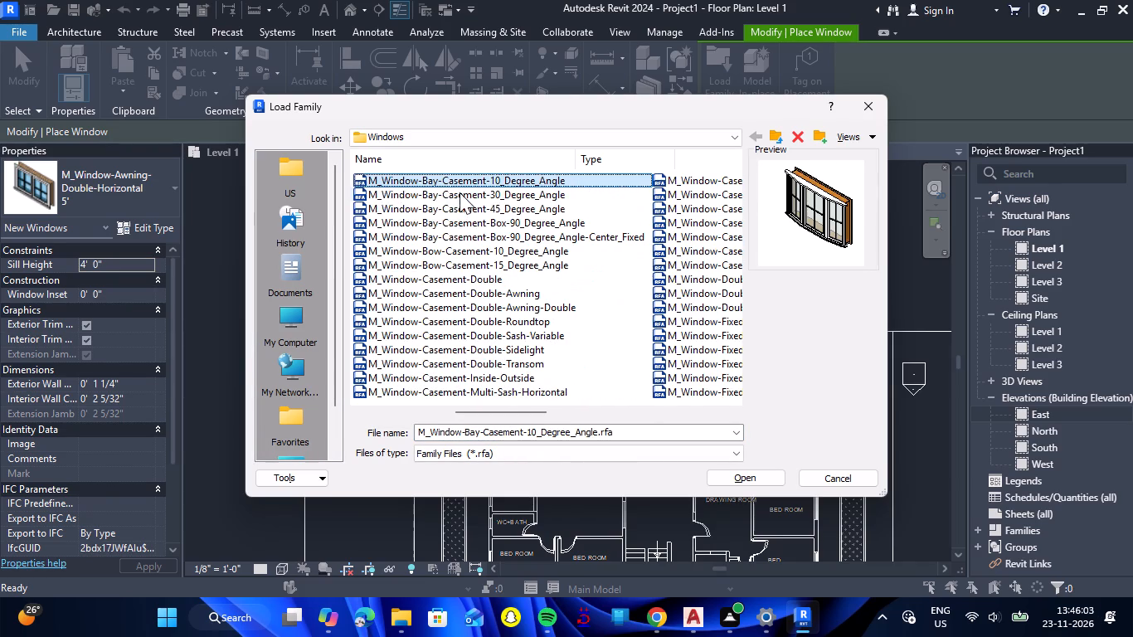
key("Down")
key("Down")
key("Down")
key("Down")
key("Down")
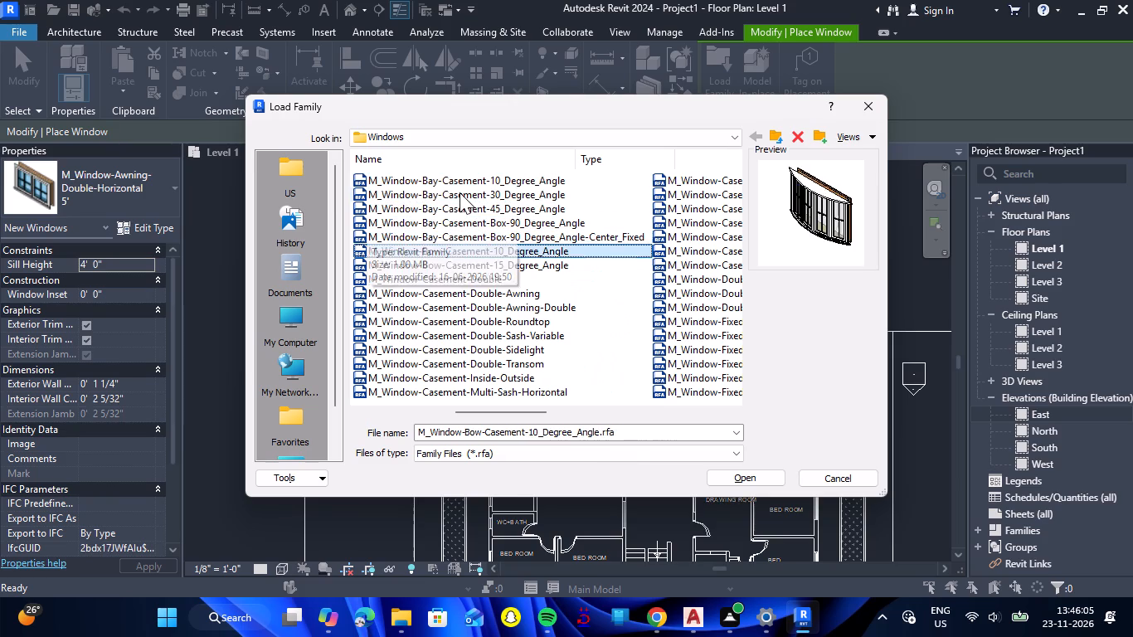
key("Down")
key("Down")
key("Down")
key("Down")
key("Down")
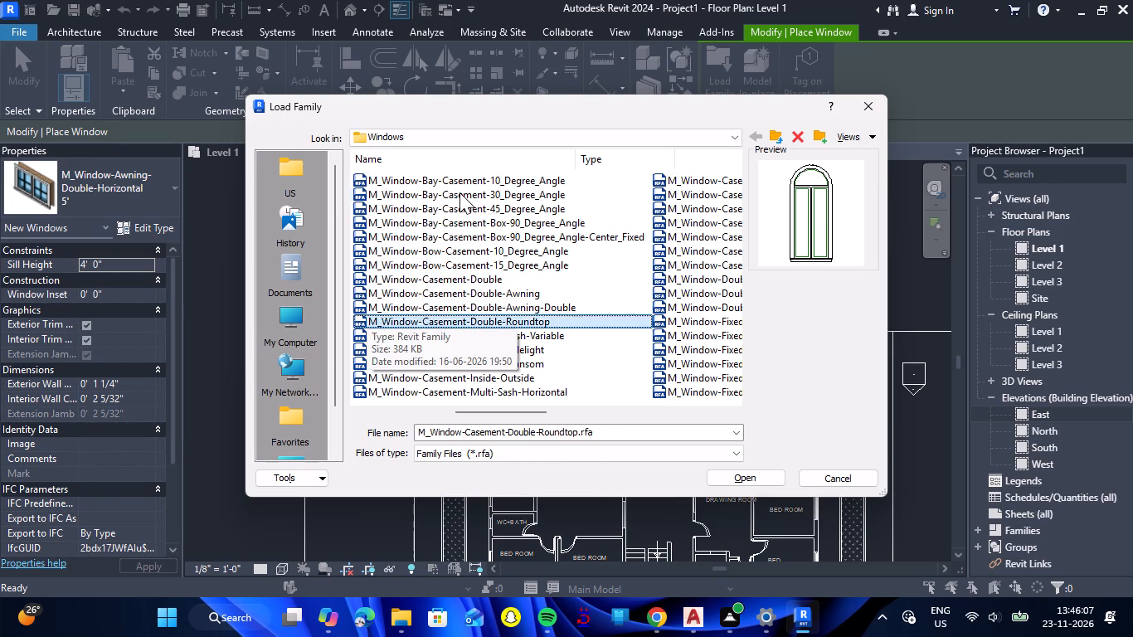
key("Up")
key("Up")
key("Up")
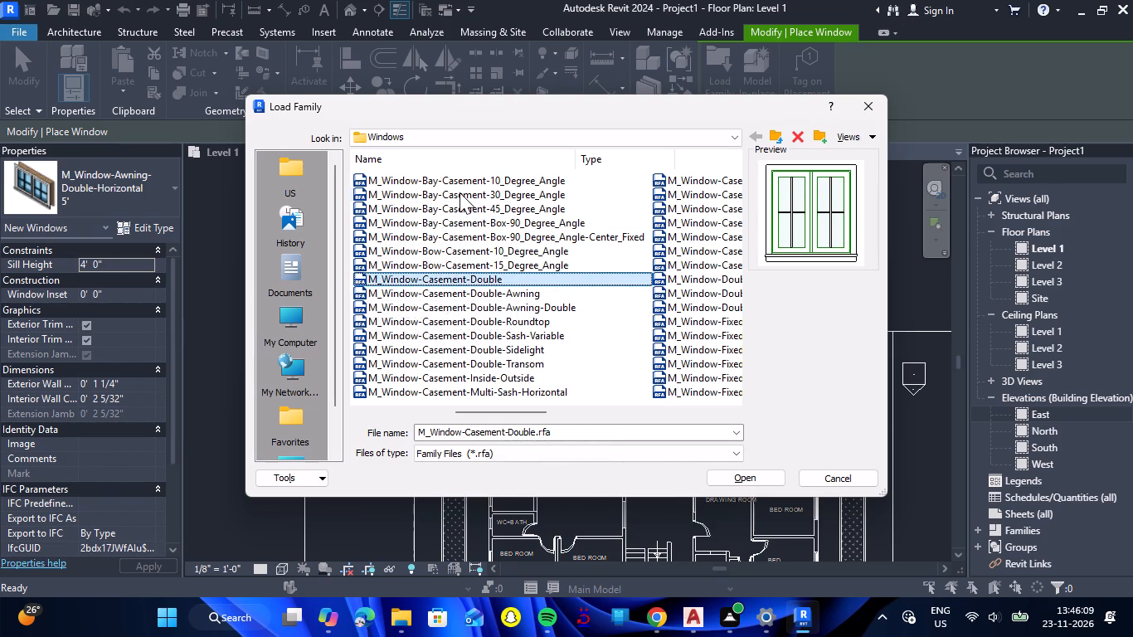
key("Down")
key("Down")
key("Down")
key("Down")
key("Down")
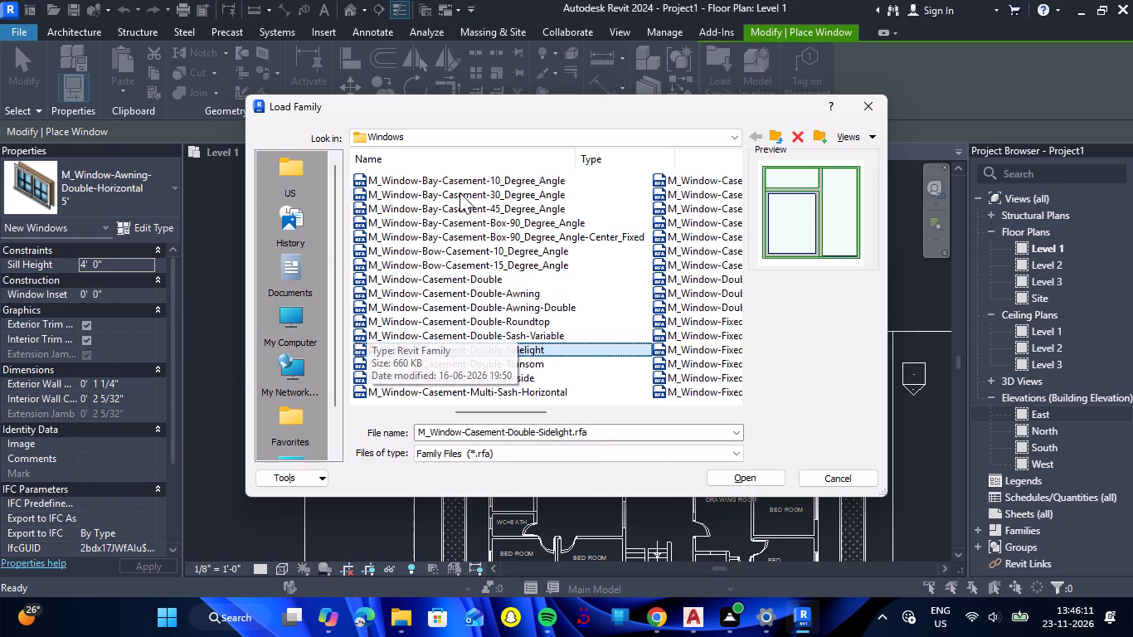
key("Down")
key("Down")
key("Down")
key("Down")
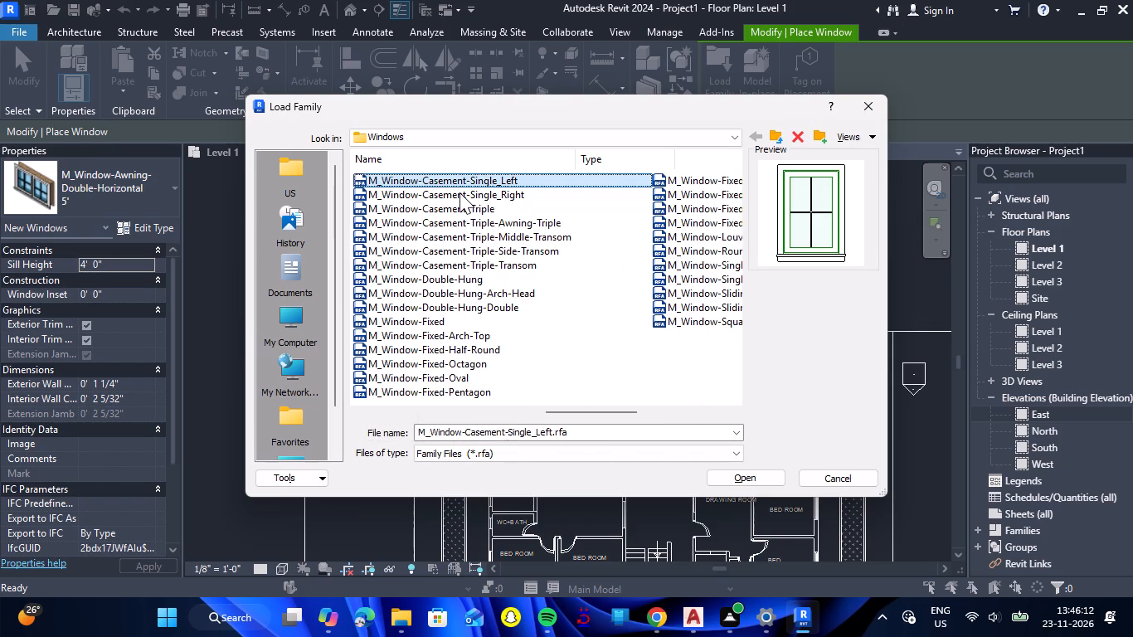
key("Down")
key("Down")
key("Down")
key("Down")
key("Down")
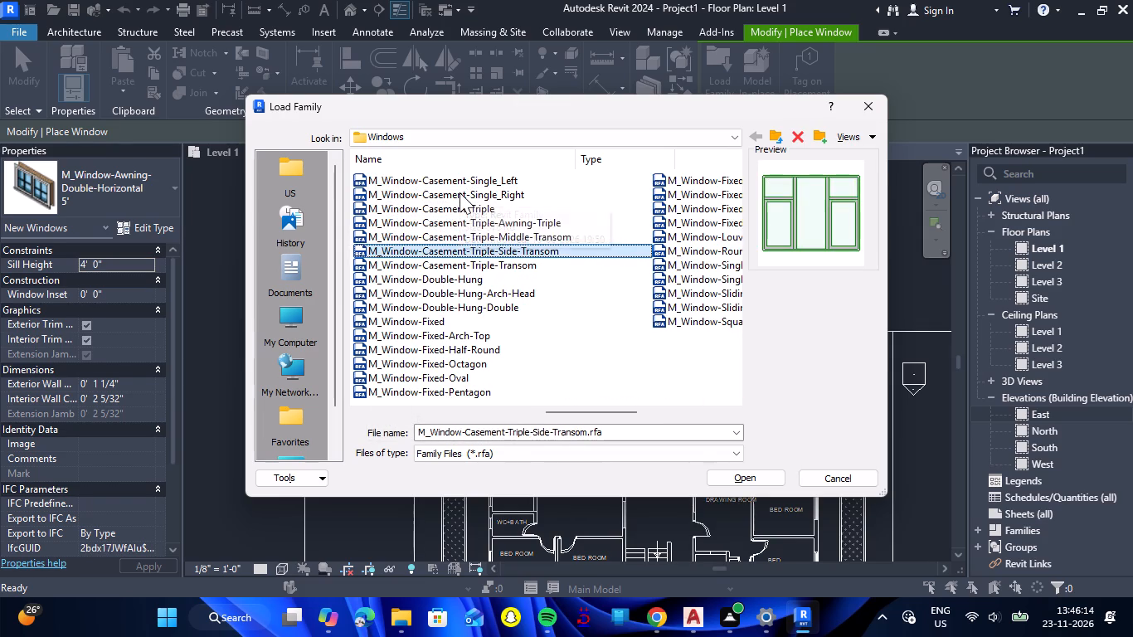
key("Down")
key("Down")
key("Down")
key("Down")
key("Down")
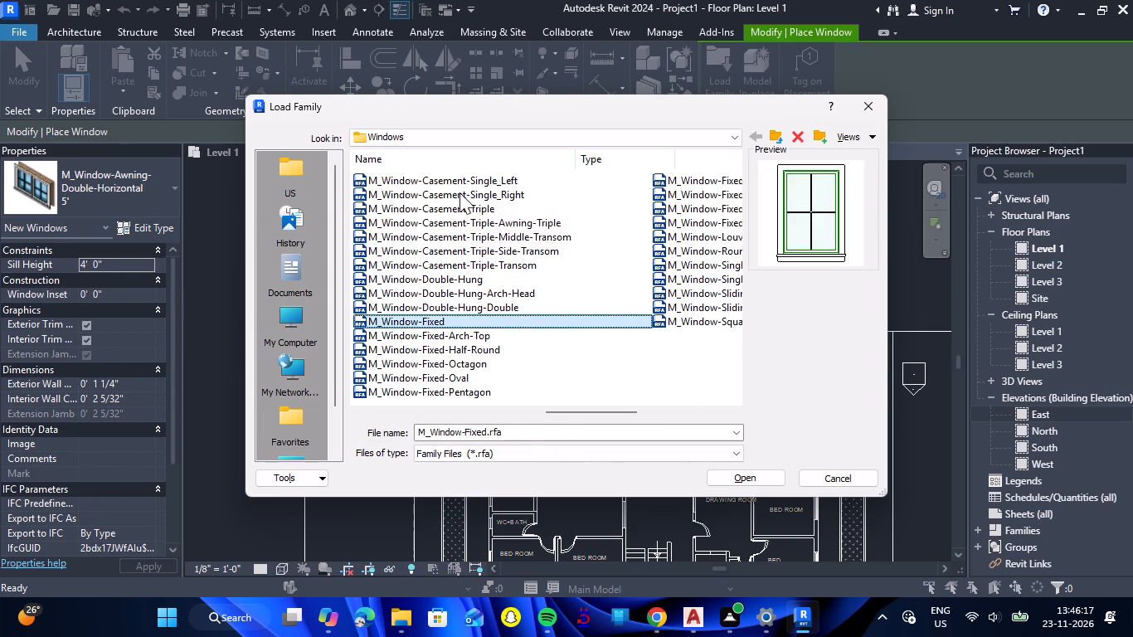
key("Down")
key("Up")
key("Up")
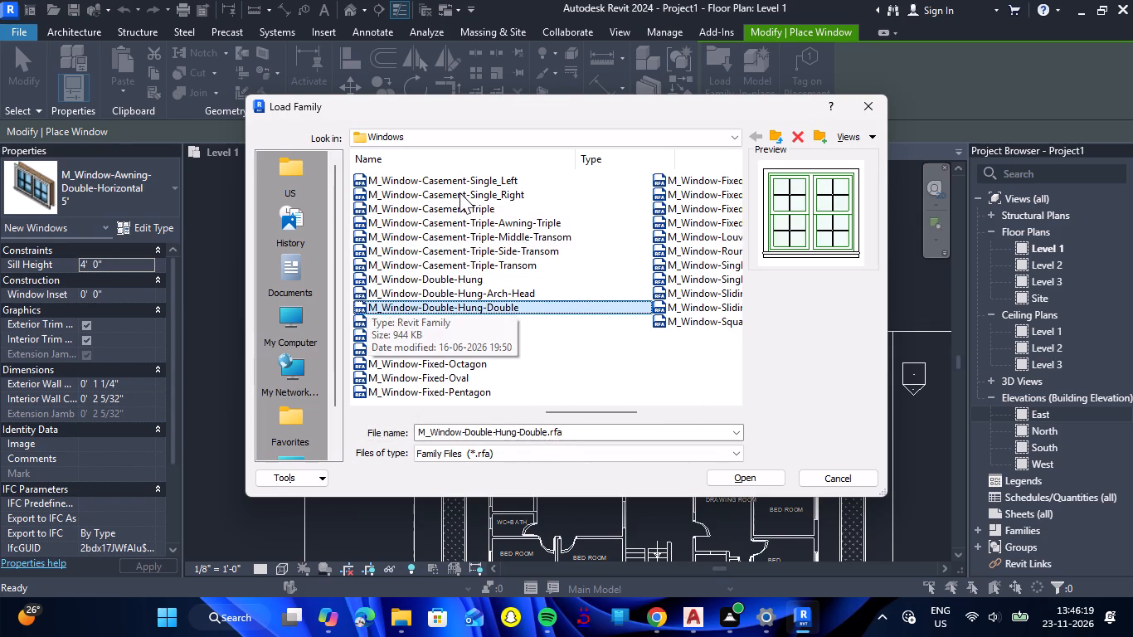
key("Down")
key("Down")
key("Down")
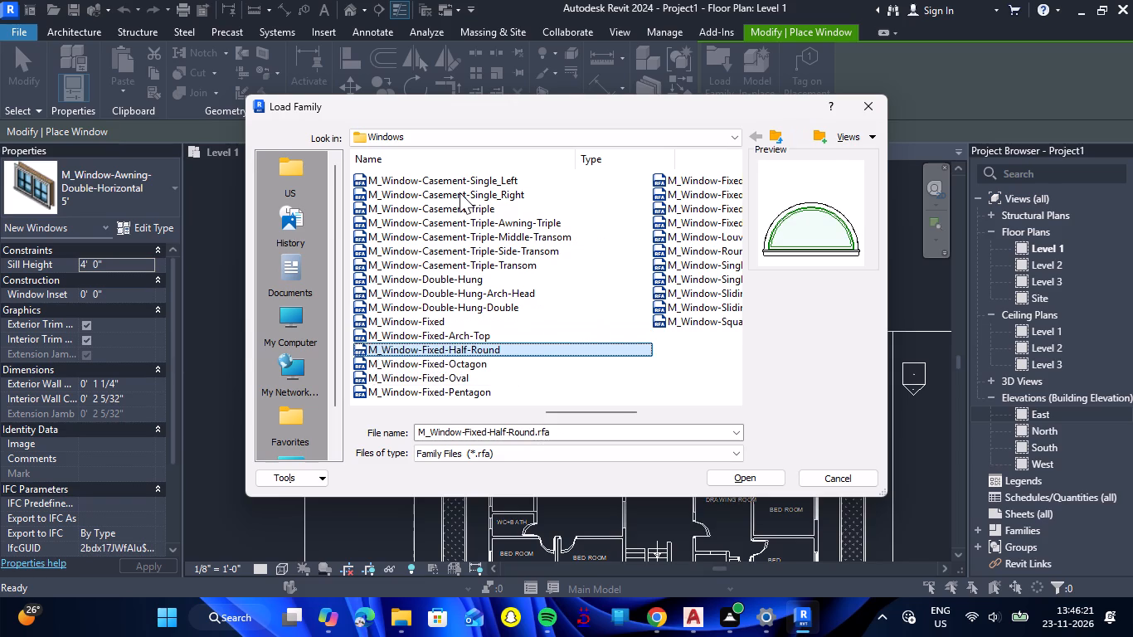
key("Down")
key("Down")
key("Down")
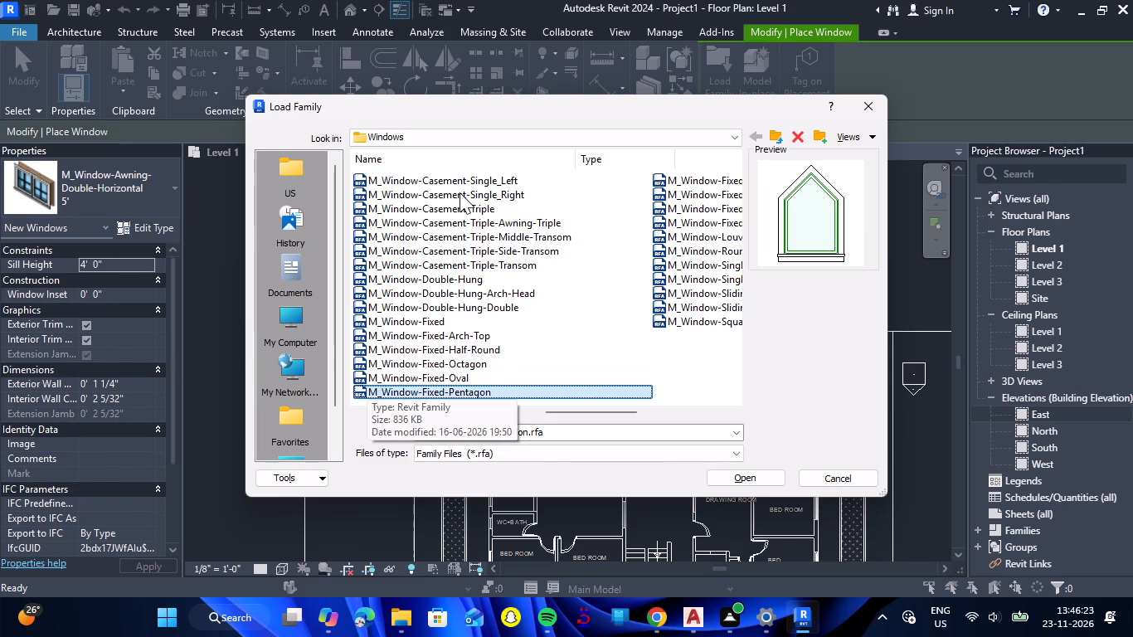
key("Up")
key("Up")
key("Up")
key("Up")
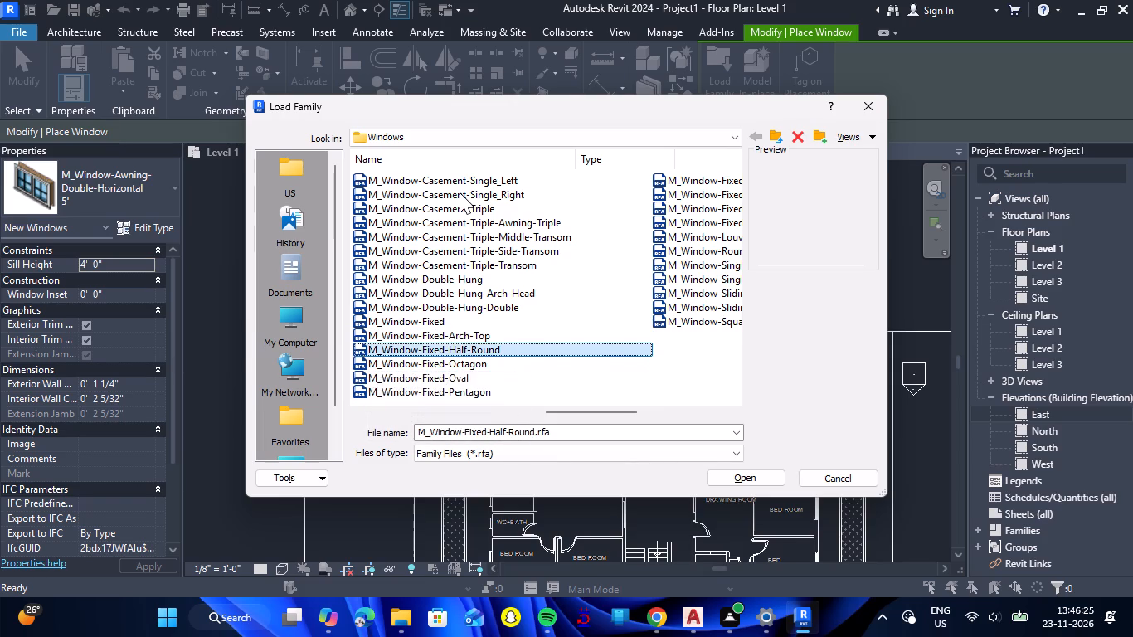
key("Up")
key("Up")
key("Up")
key("Up")
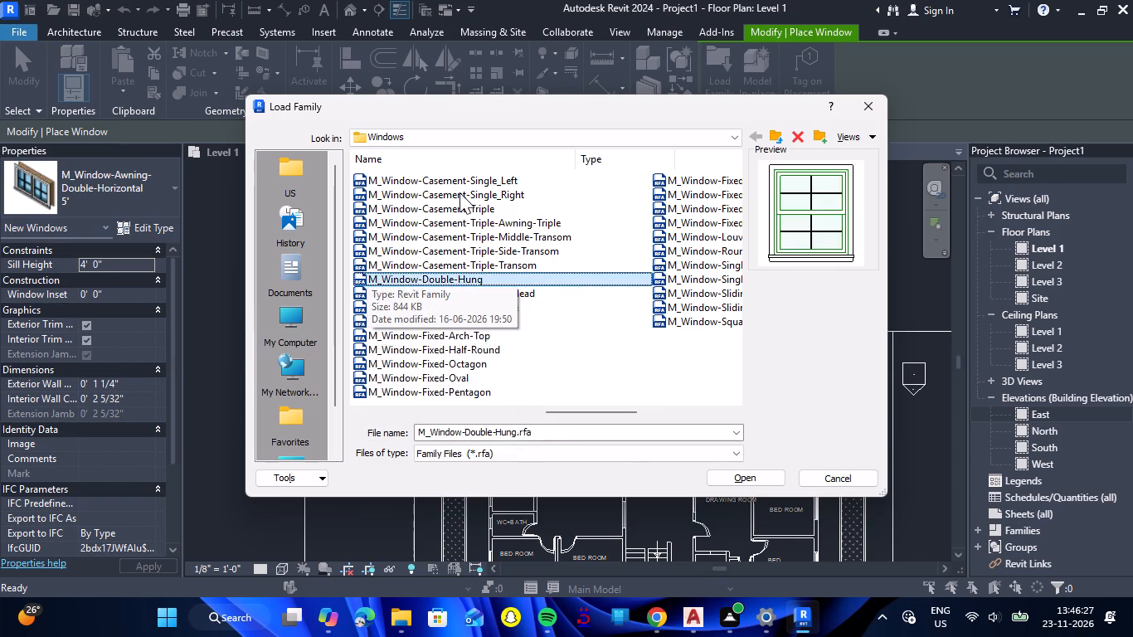
key("Up")
key("Up")
key("Up")
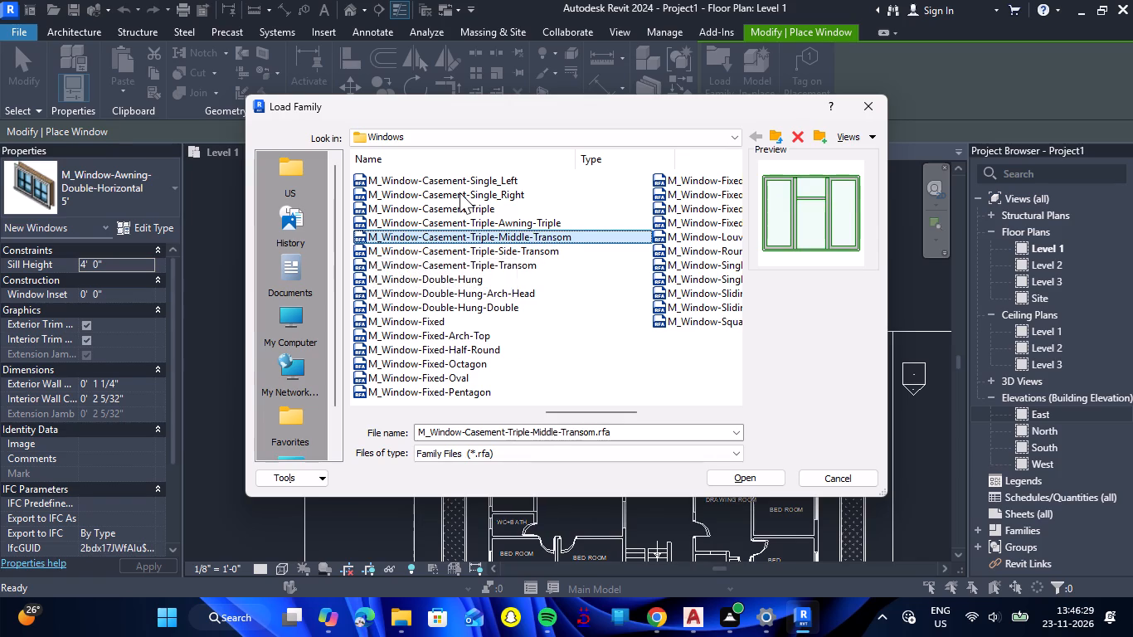
key("Left")
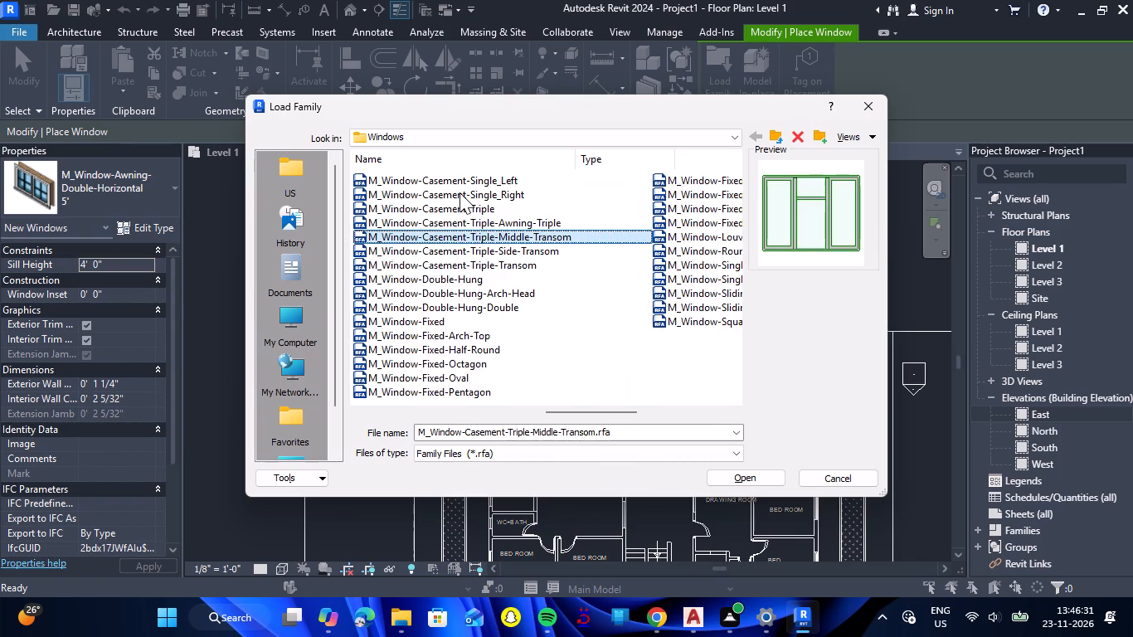
Examine the previews of the remaining loadable window families, from fixed shapes through louvers and single-hung to sliding and square opening types.
key("Right")
key("Up")
key("Up")
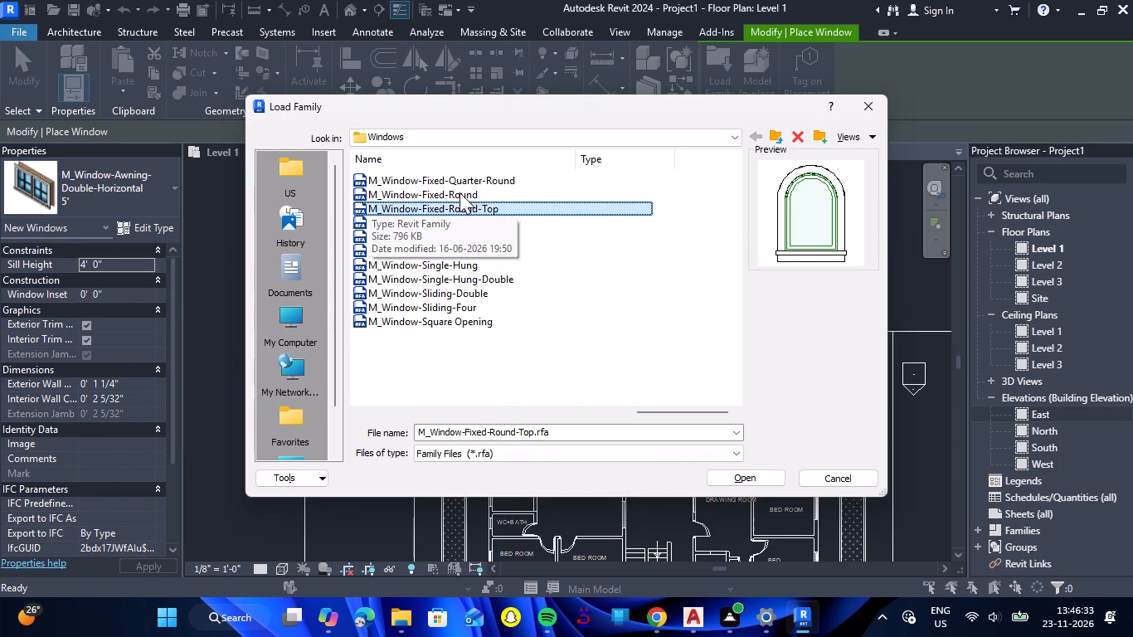
key("Up")
key("Up")
key("Up")
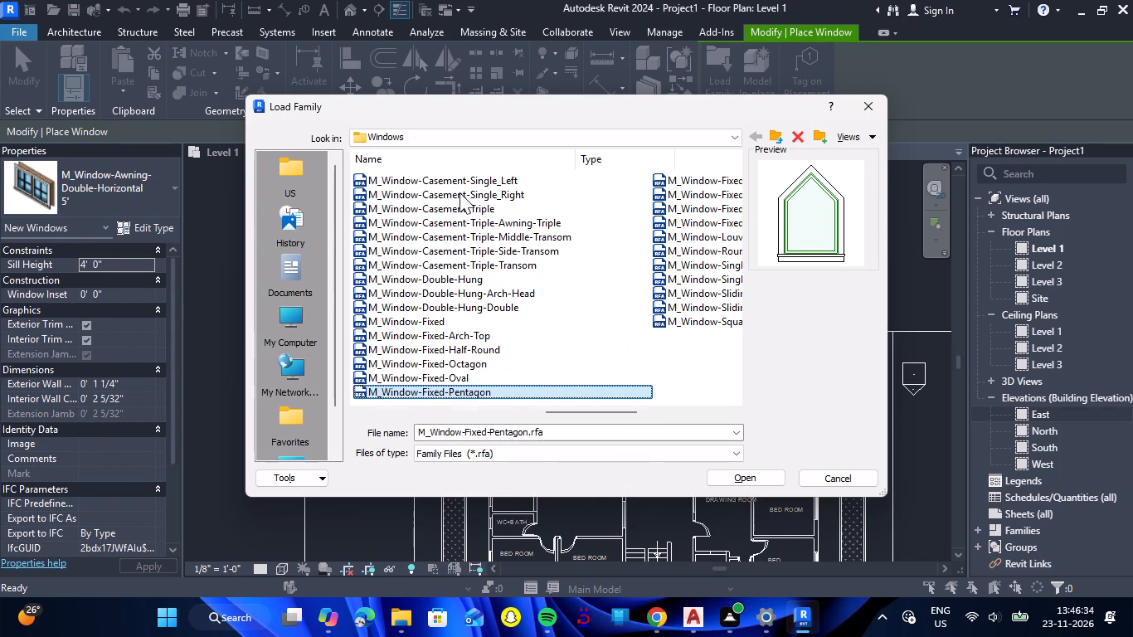
key("Down")
key("Down")
key("Down")
key("Down")
key("Down")
key("Down")
key("Down")
key("Down")
key("Down")
key("Down")
key("Down")
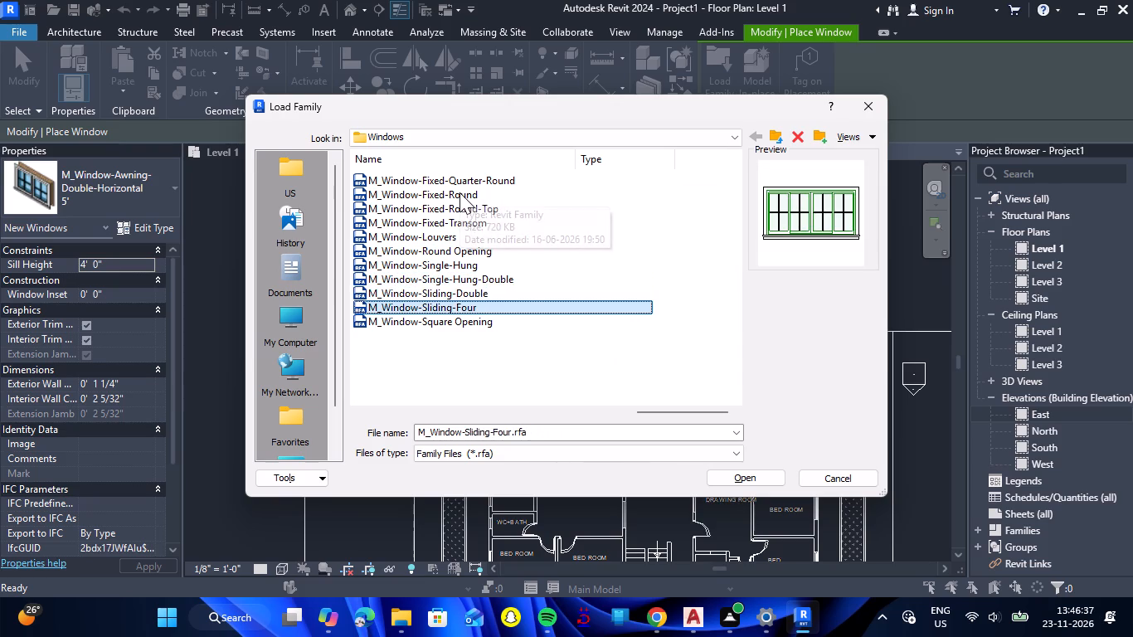
key("Up")
key("Down")
key("Down")
Compare the previews of the double-horizontal, double-vertical, single and triple-horizontal awning window families.
key("Left")
key("Left")
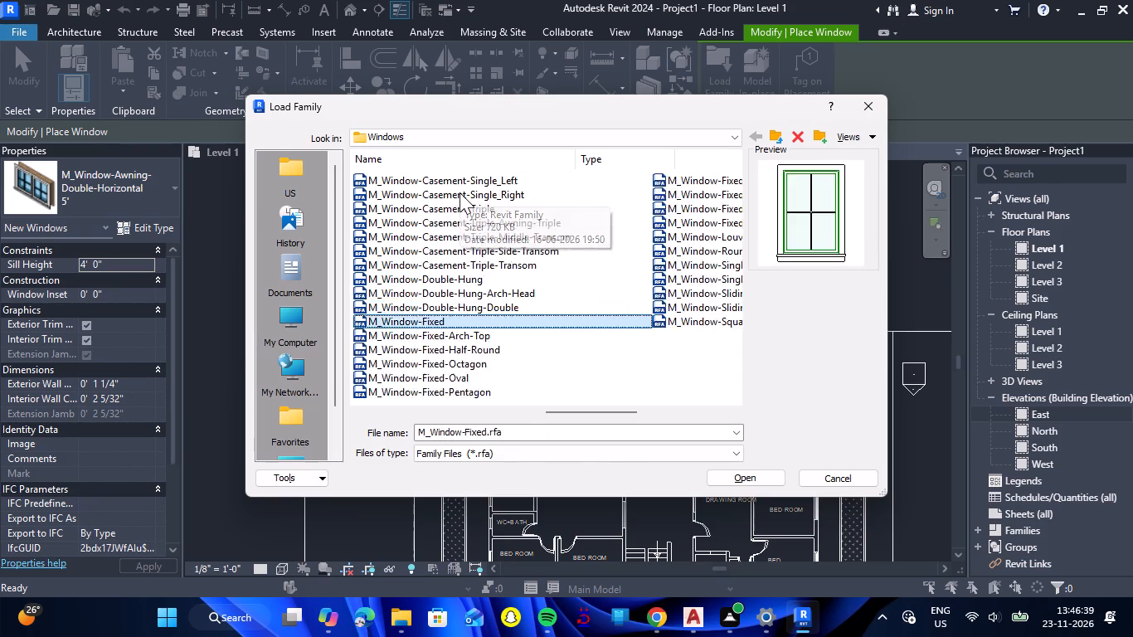
key("Left")
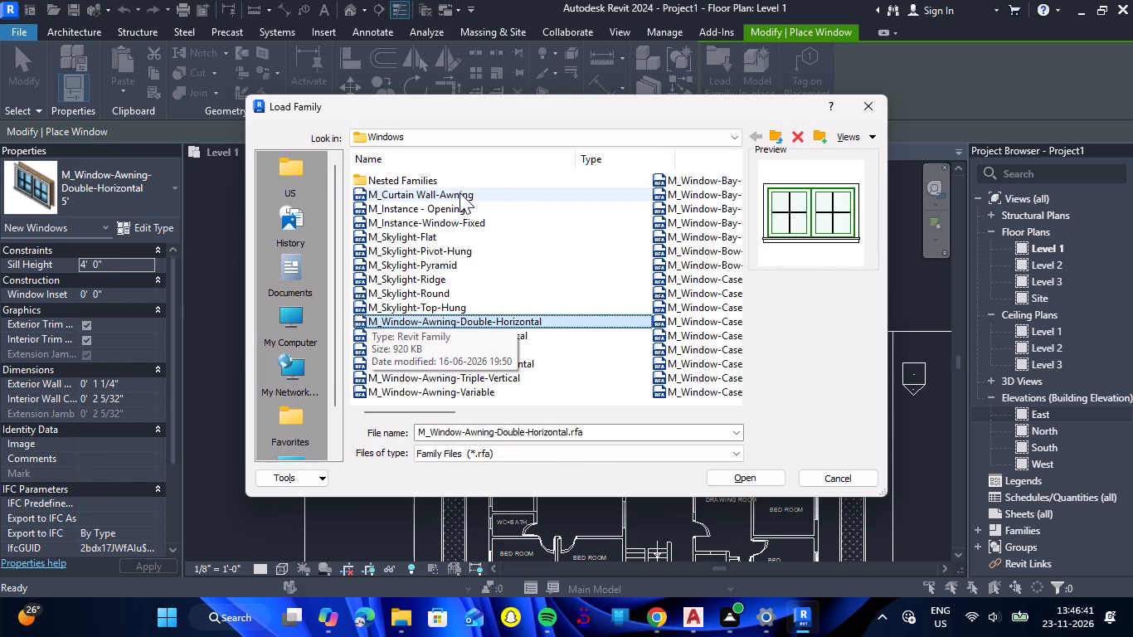
key("Down")
key("Down")
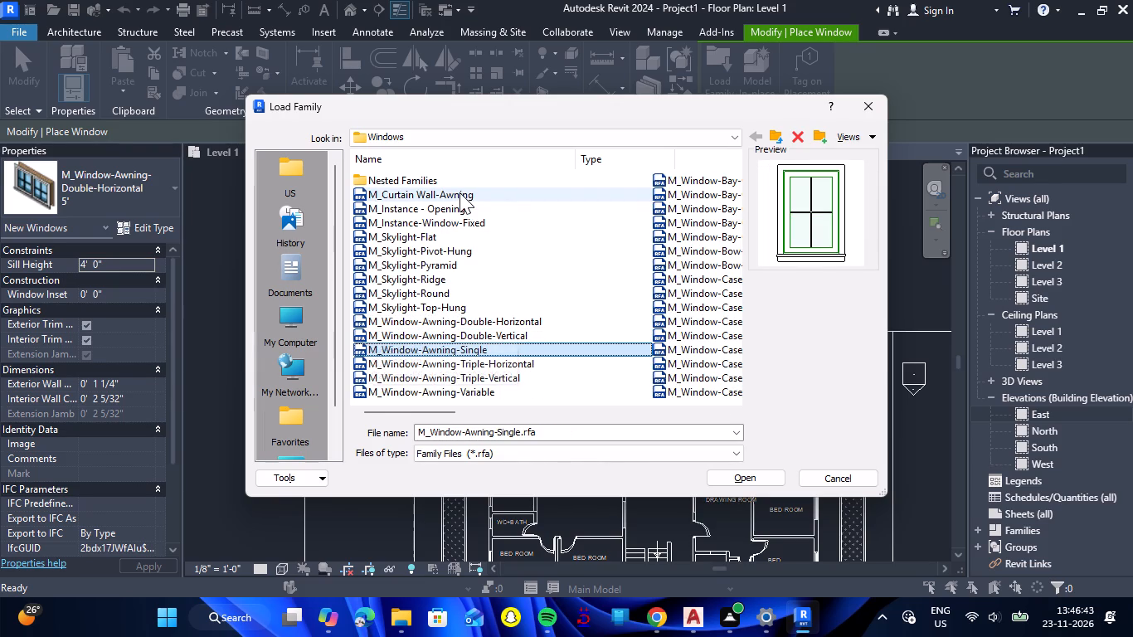
key("Up")
key("Down")
key("Up")
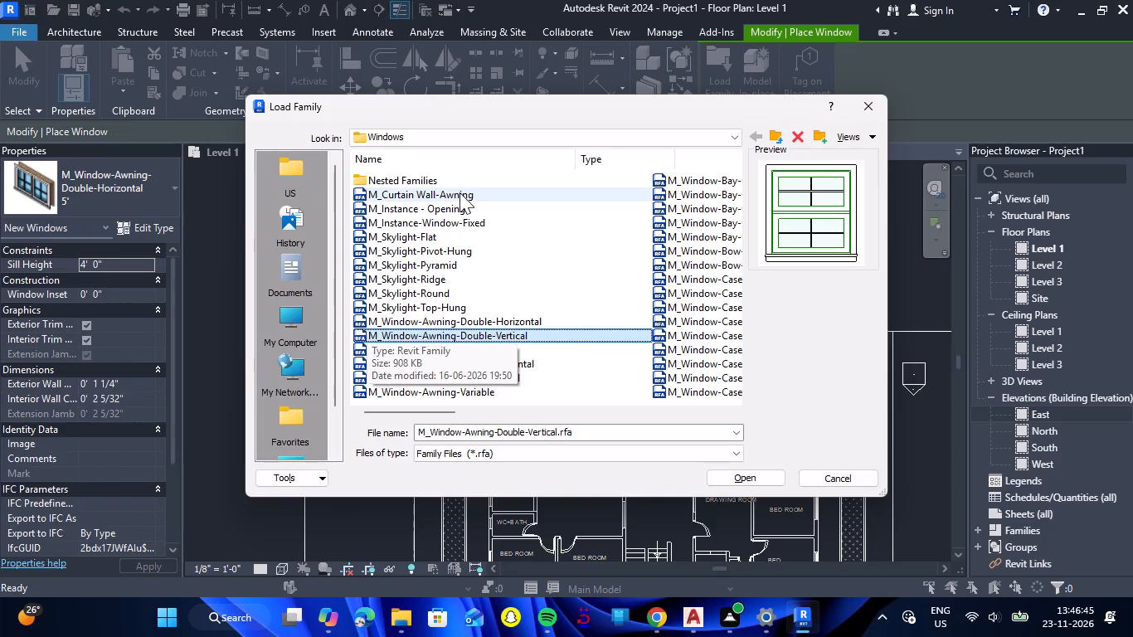
key("Up")
key("Down")
key("Down")
key("Down")
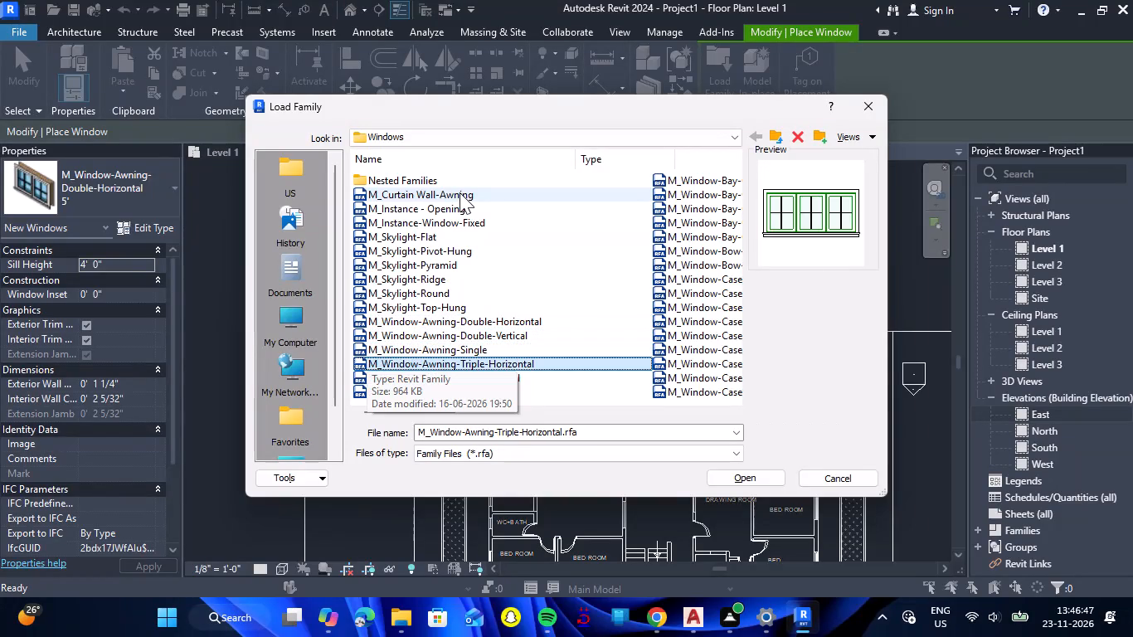
key("Up")
key("Up")
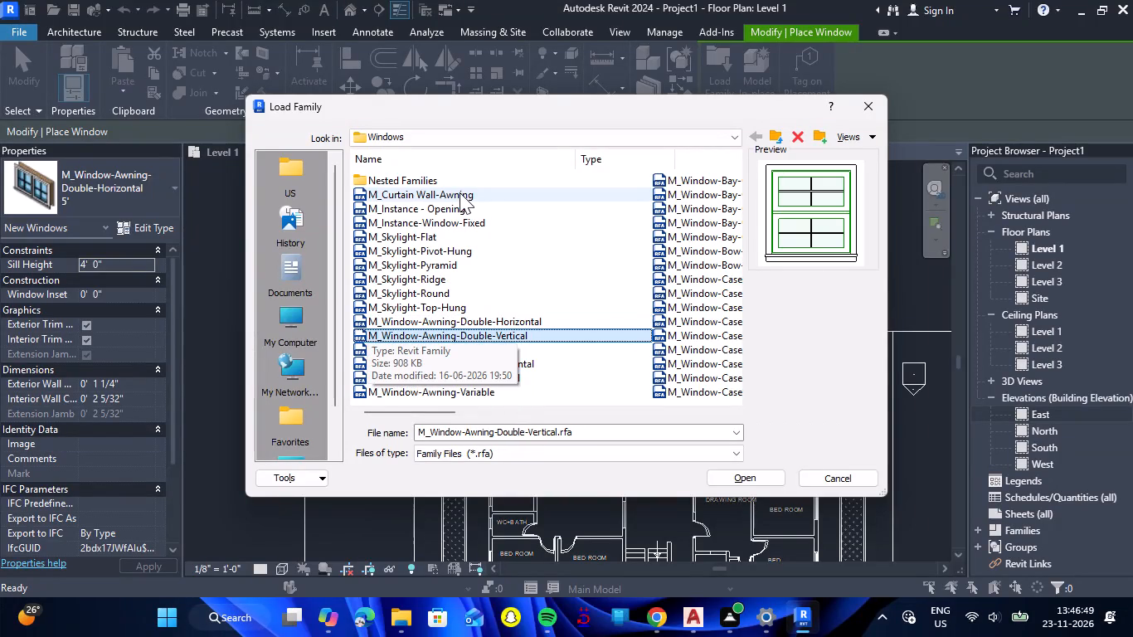
key("Up")
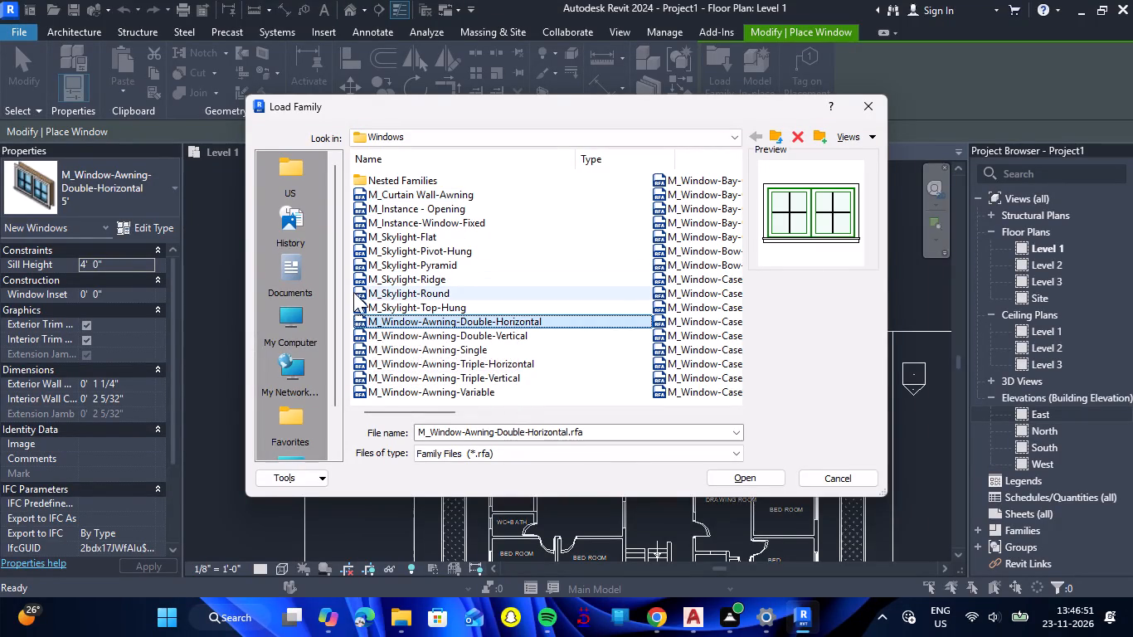
Load the M_Window-Awning-Double-Horizontal family with its 1400 x 450mm type.
left_click(394, 306)
double_click(516, 326)
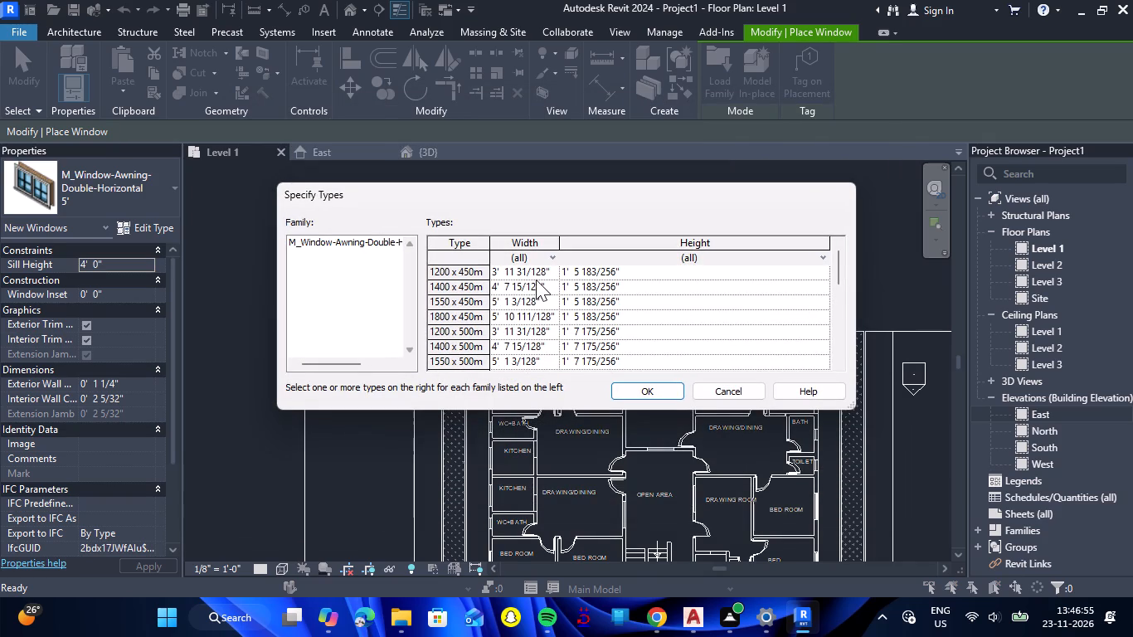
double_click(500, 282)
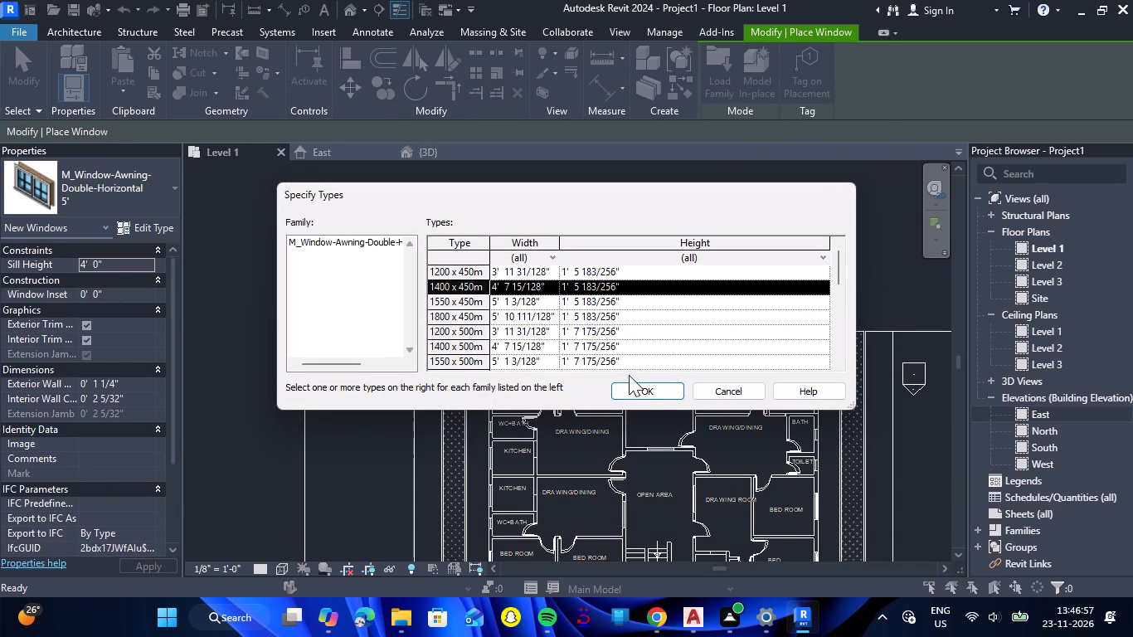
left_click(647, 387)
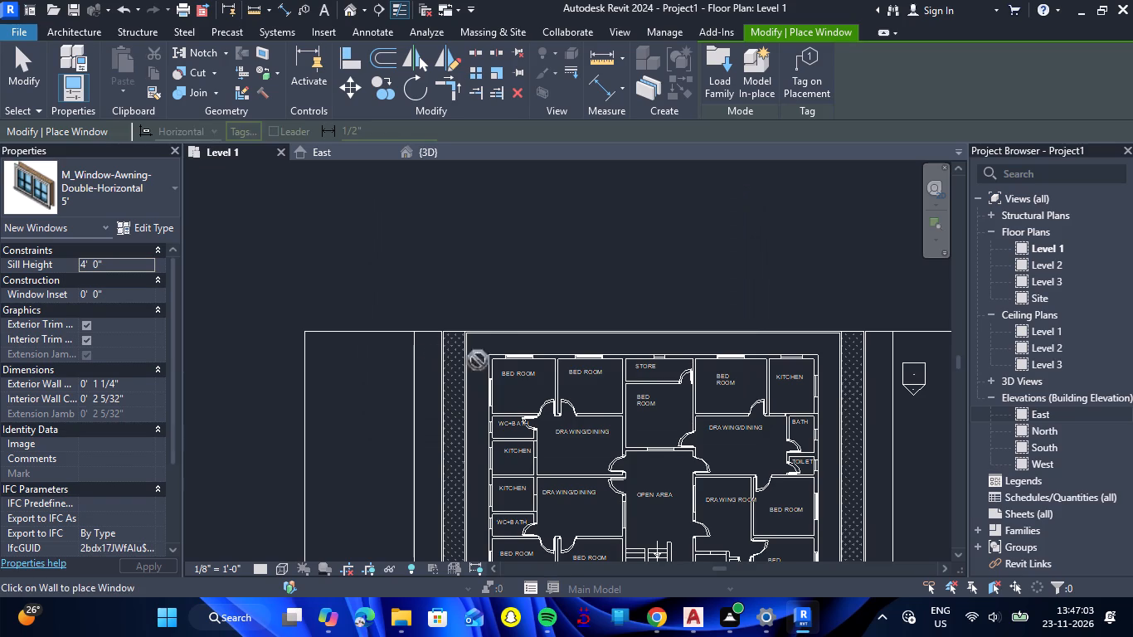
Duplicate the 5' double awning window type as 4' and set its width to 4'.
left_click(162, 225)
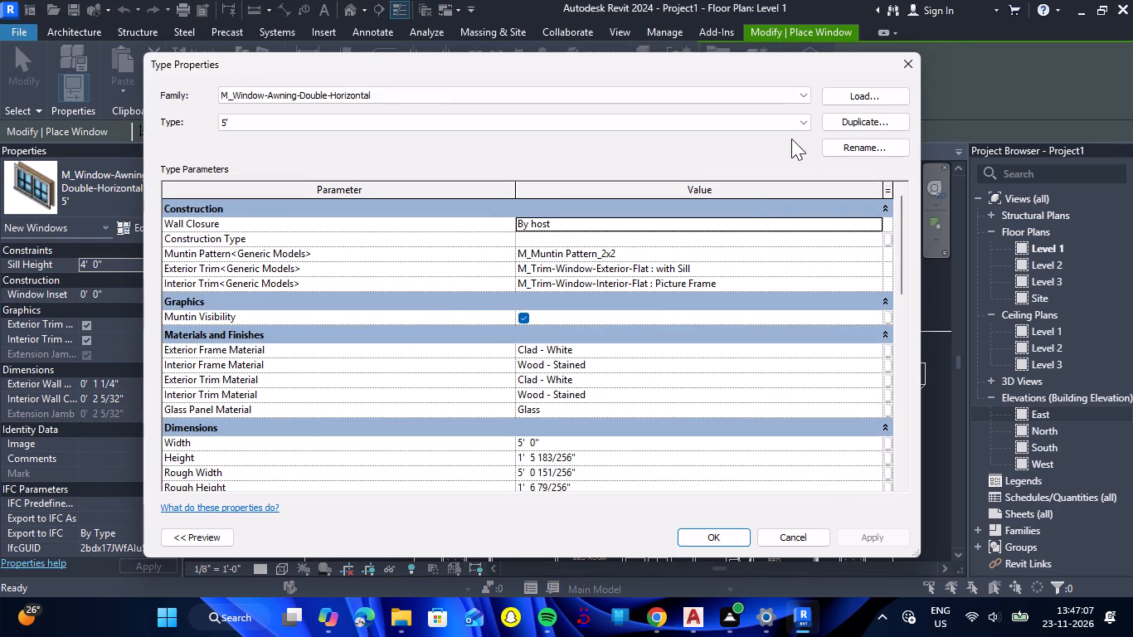
left_click(844, 121)
type("4'")
key("Return")
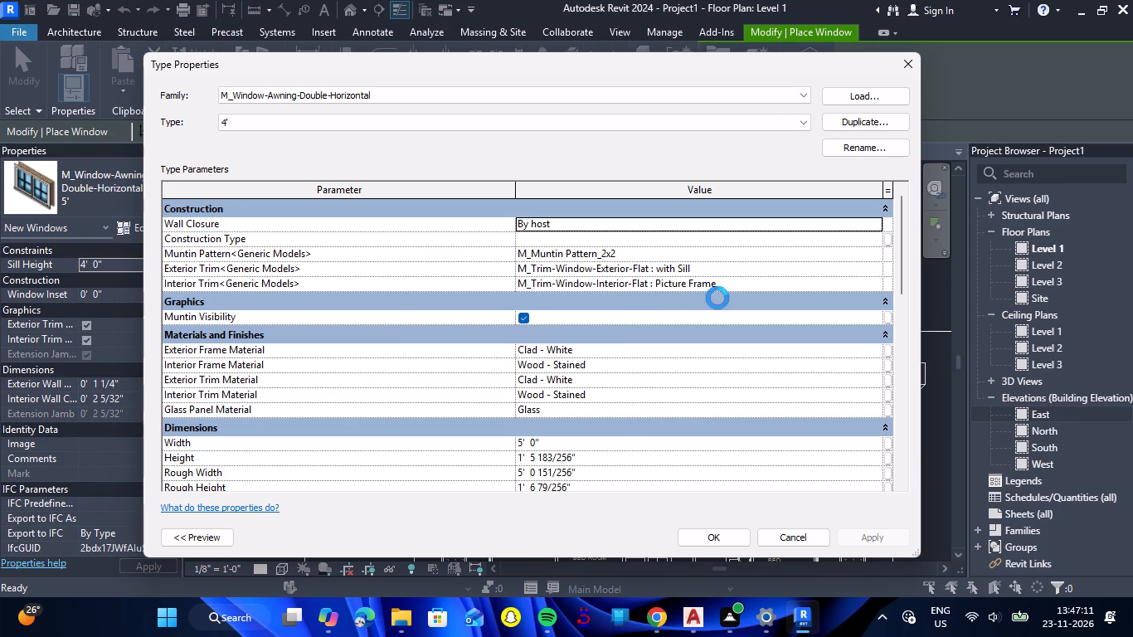
left_click(606, 449)
type("4'")
key("Return")
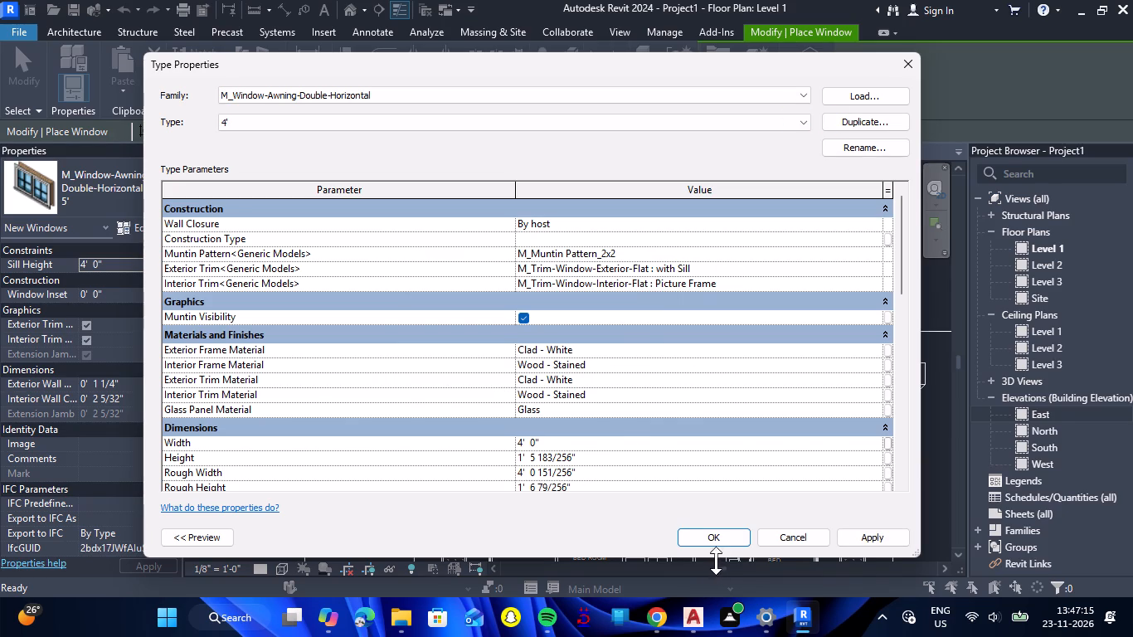
left_click(711, 530)
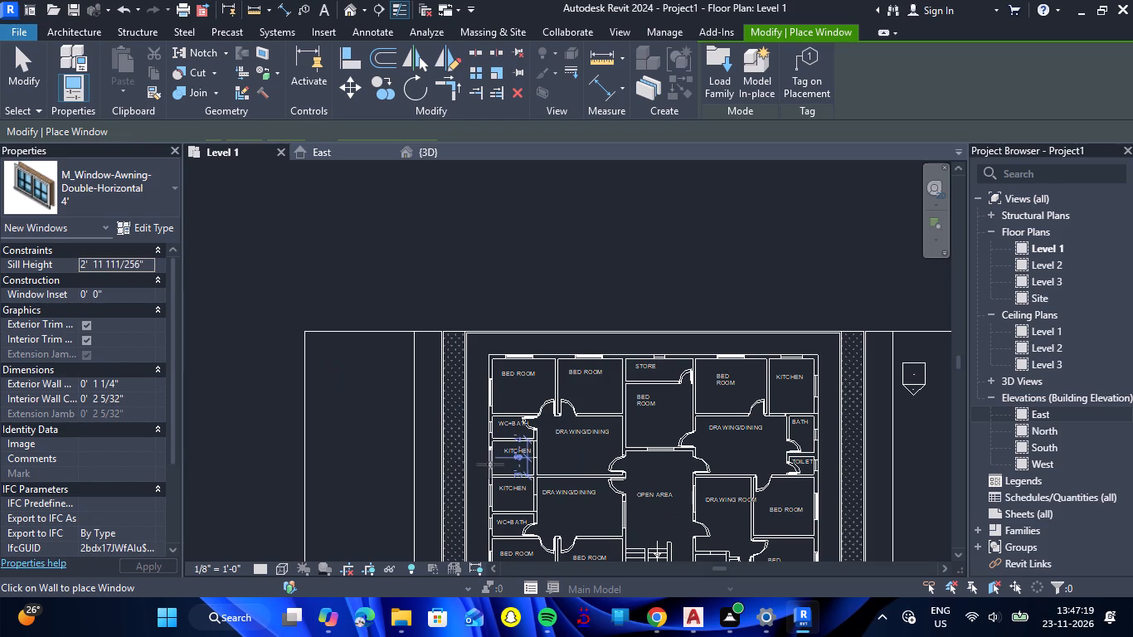
Place a 4' double awning window on the marked west wall opening of the northern of the two west kitchens.
scroll(494, 448, "down", 5)
scroll(494, 470, "up", 11)
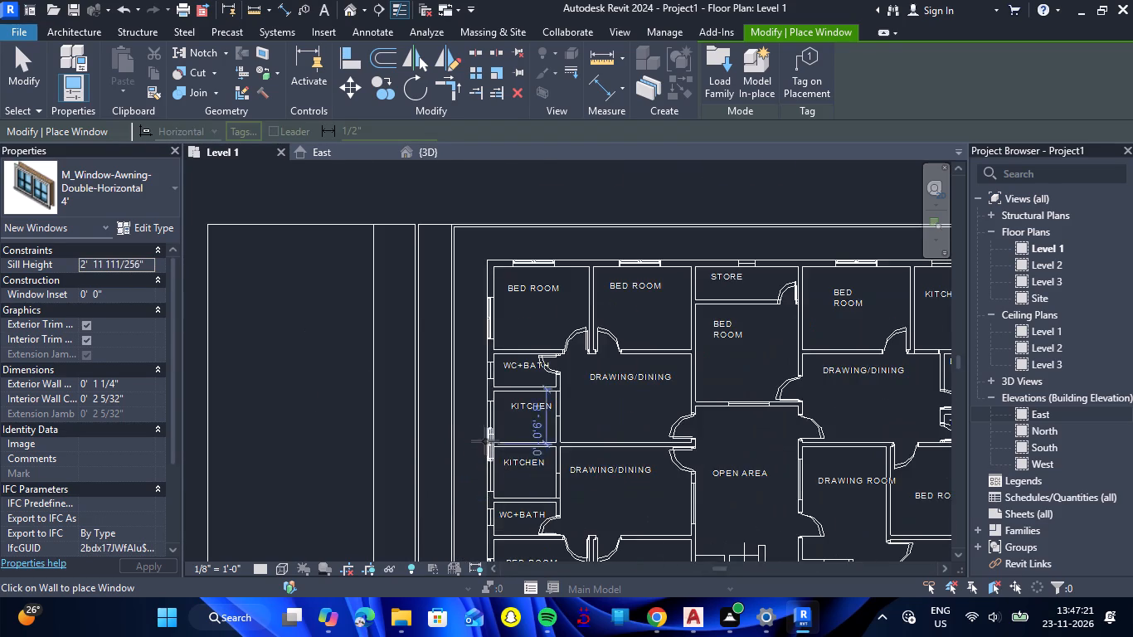
scroll(485, 441, "up", 6)
scroll(482, 366, "up", 6)
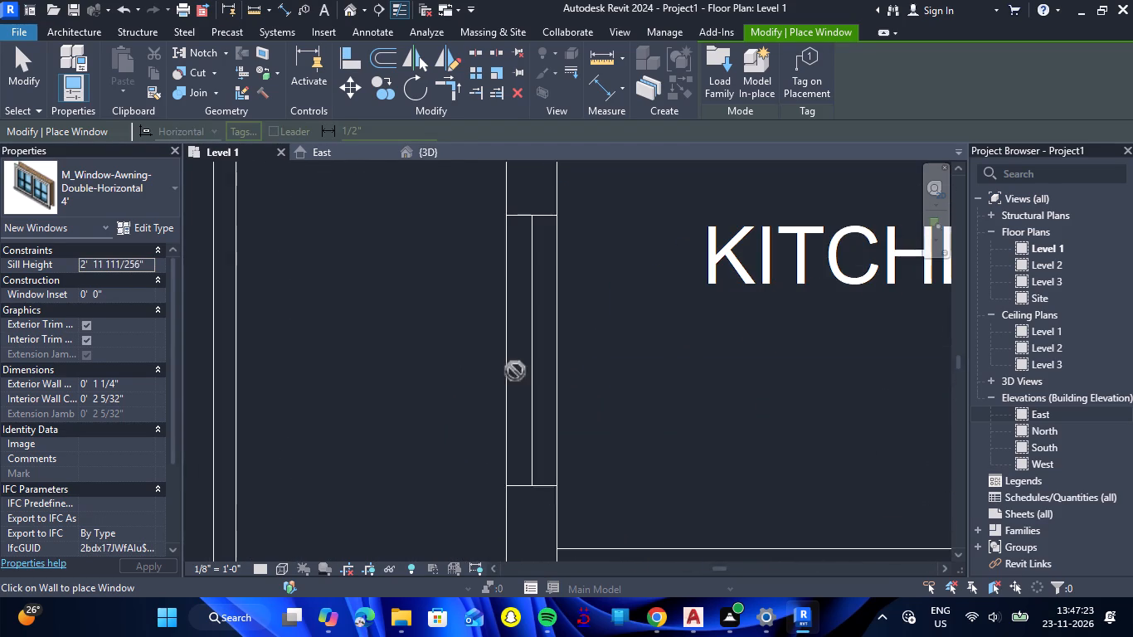
left_click(504, 353)
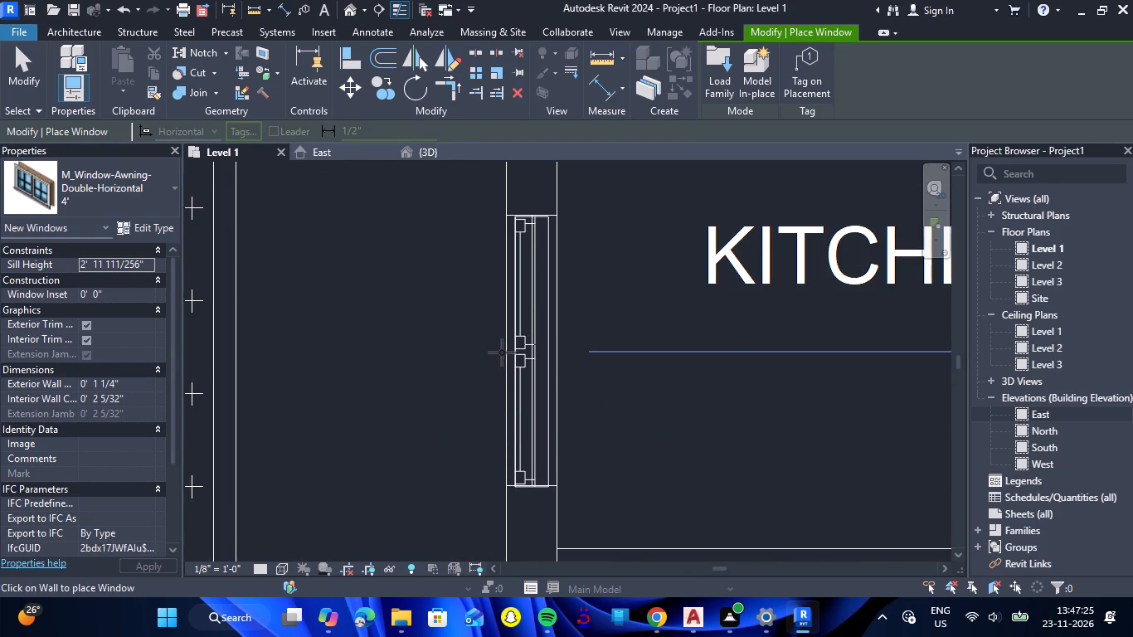
Place a 4' double awning window on the marked west wall opening of the southern of the two west kitchens.
scroll(469, 346, "down", 9)
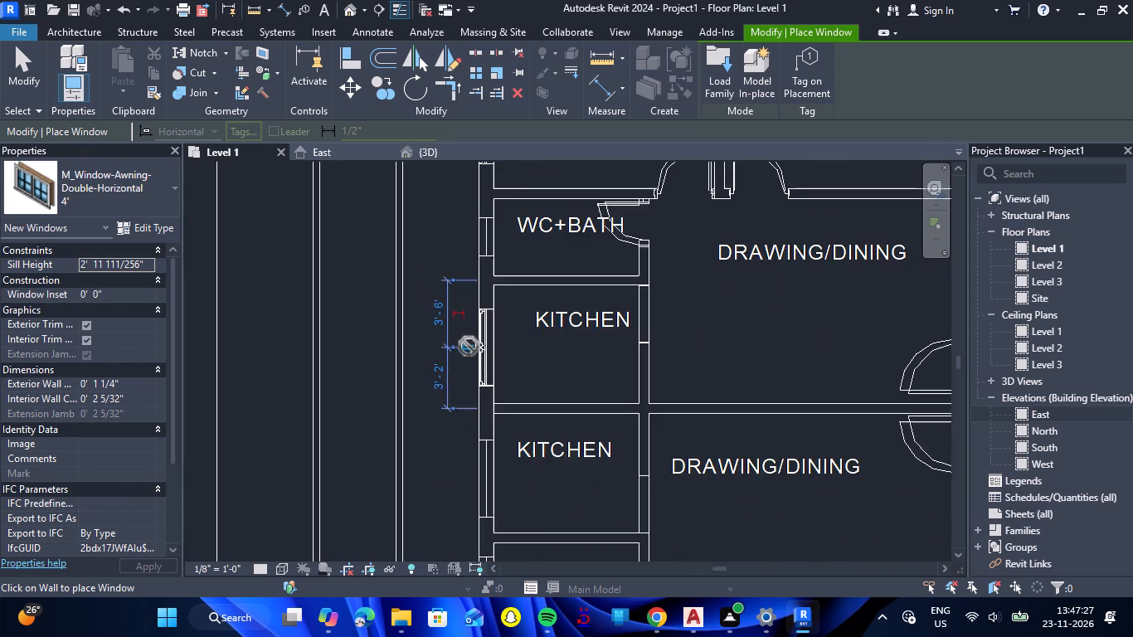
scroll(469, 346, "down", 5)
scroll(474, 411, "up", 9)
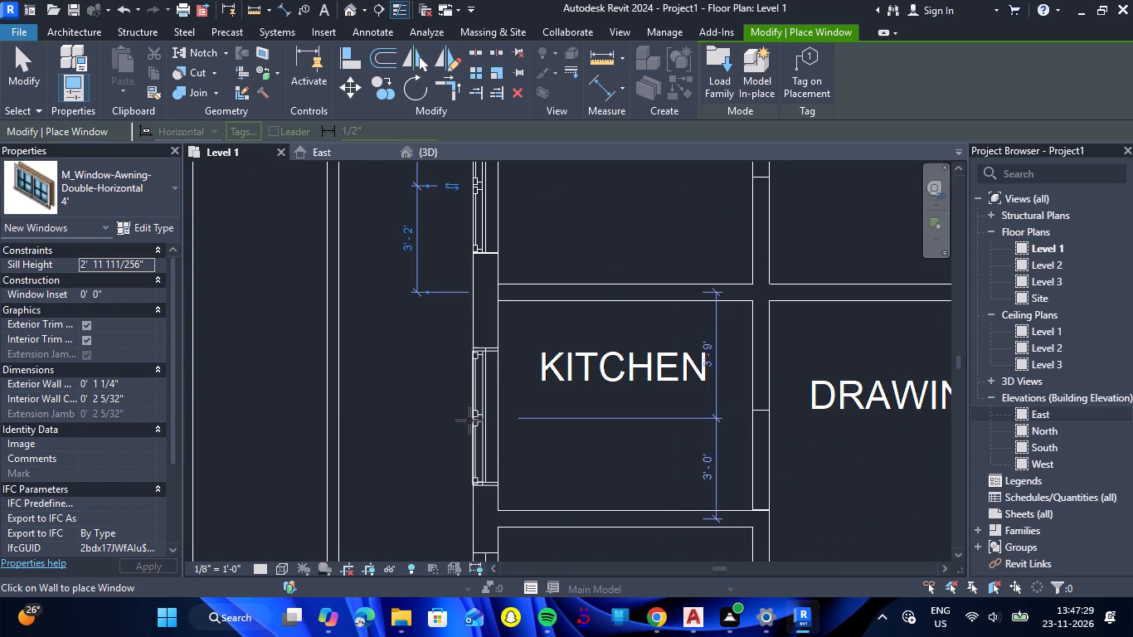
left_click(474, 417)
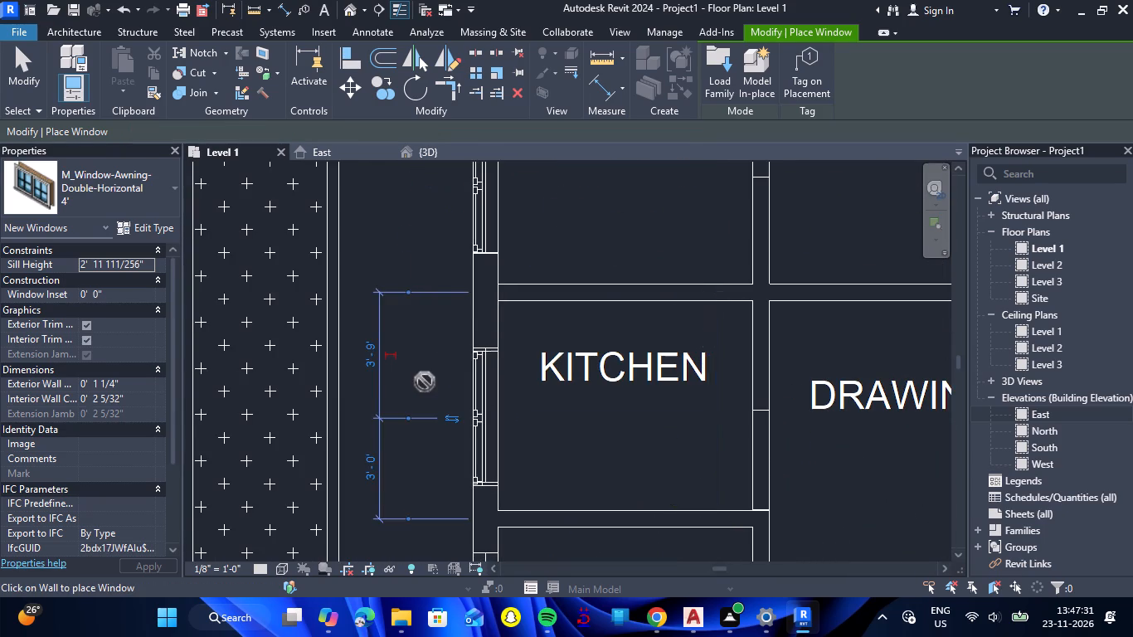
Place a 4' double awning window on the marked south wall opening of the kitchen beside the entrance.
scroll(424, 380, "down", 13)
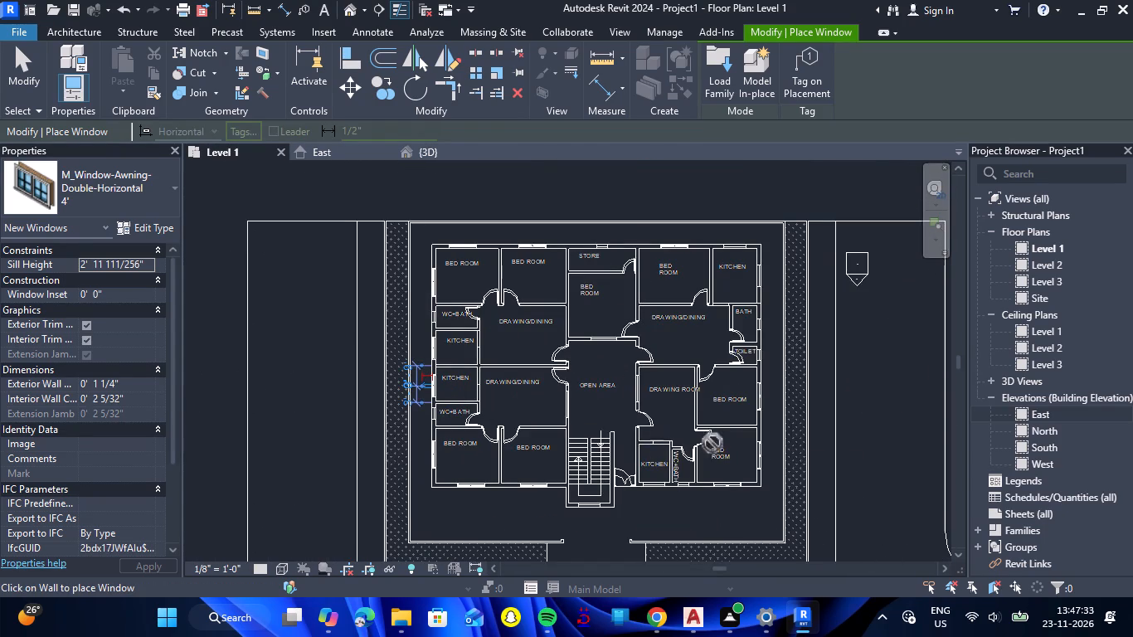
scroll(655, 484, "up", 7)
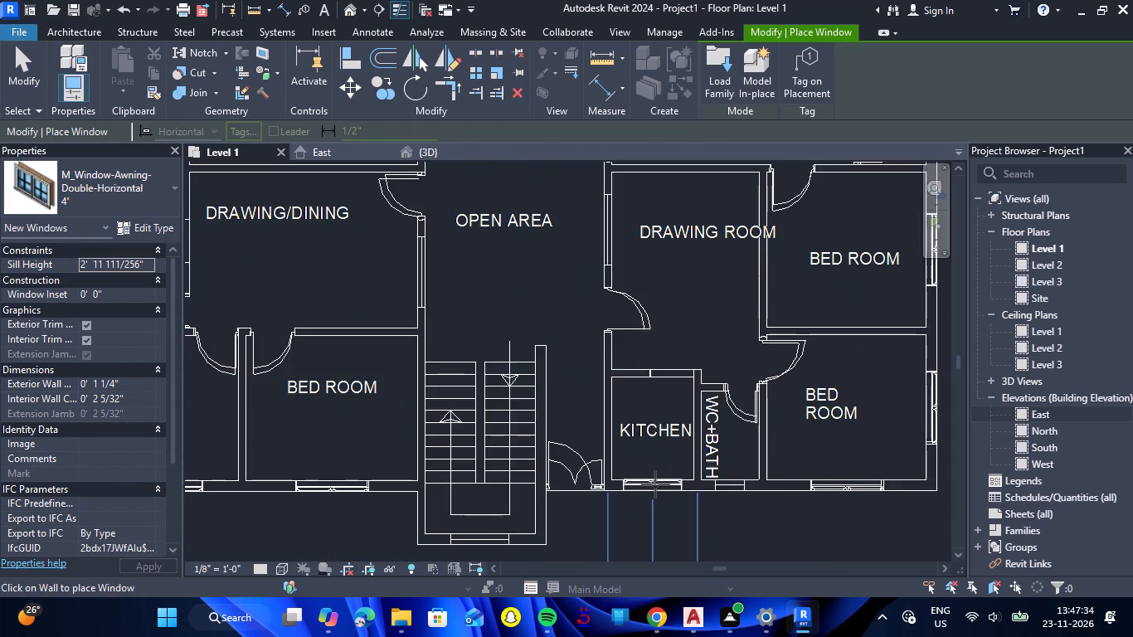
scroll(655, 484, "up", 8)
left_click(649, 498)
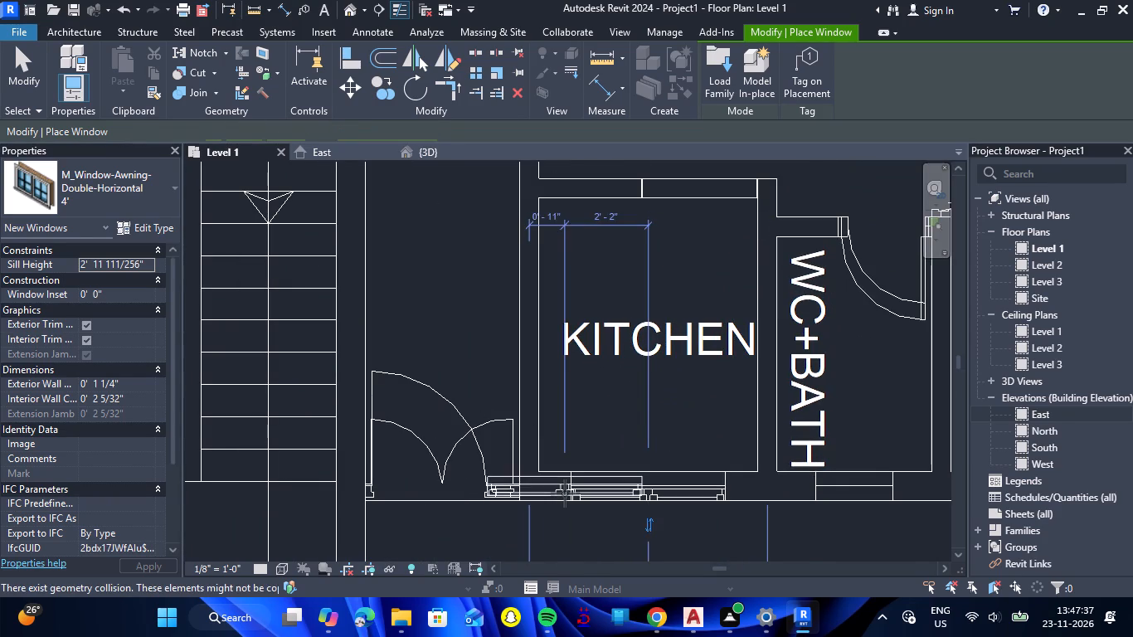
Place a 4' double awning window on the marked east wall opening of the north-east kitchen.
scroll(565, 494, "down", 12)
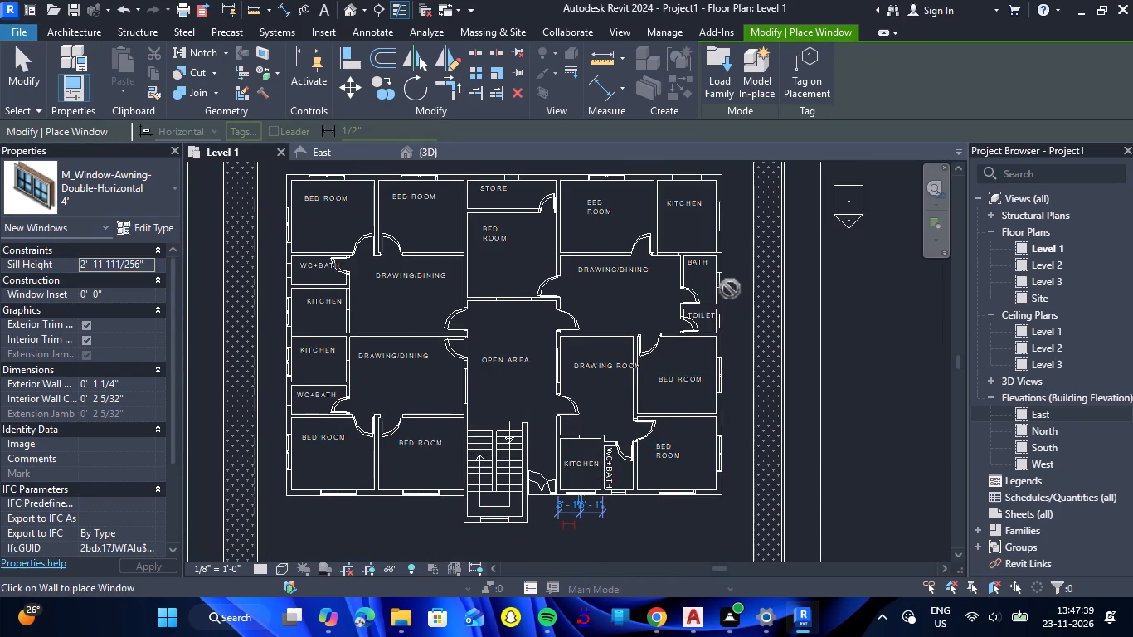
scroll(724, 197, "up", 13)
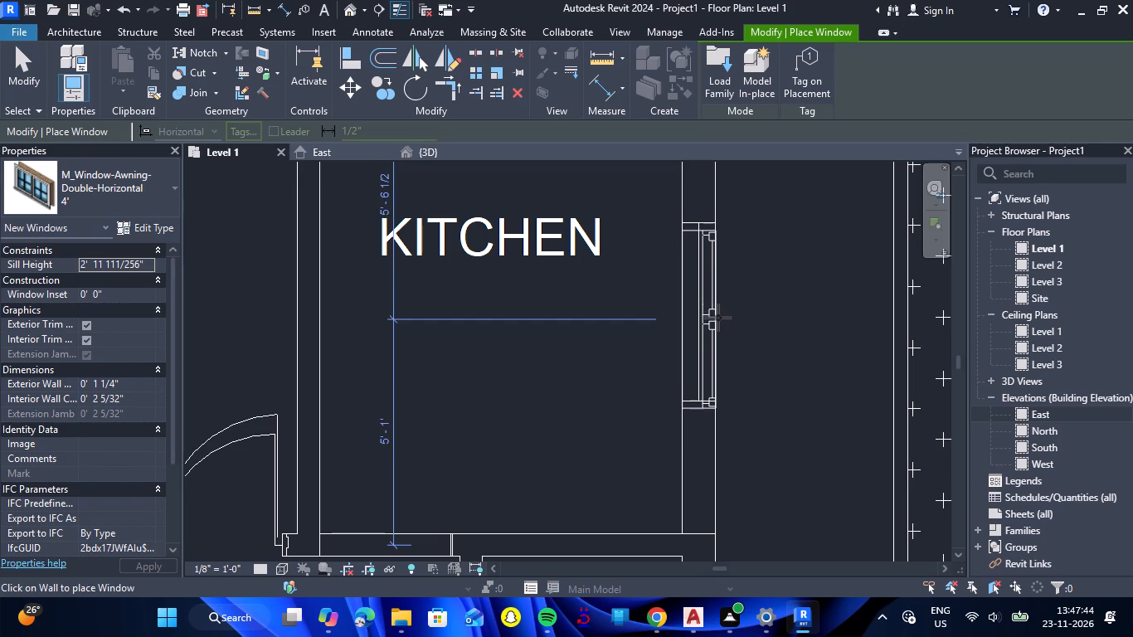
left_click(721, 314)
Place a 4' double awning window on the marked north wall opening of the north-east kitchen.
scroll(751, 404, "down", 7)
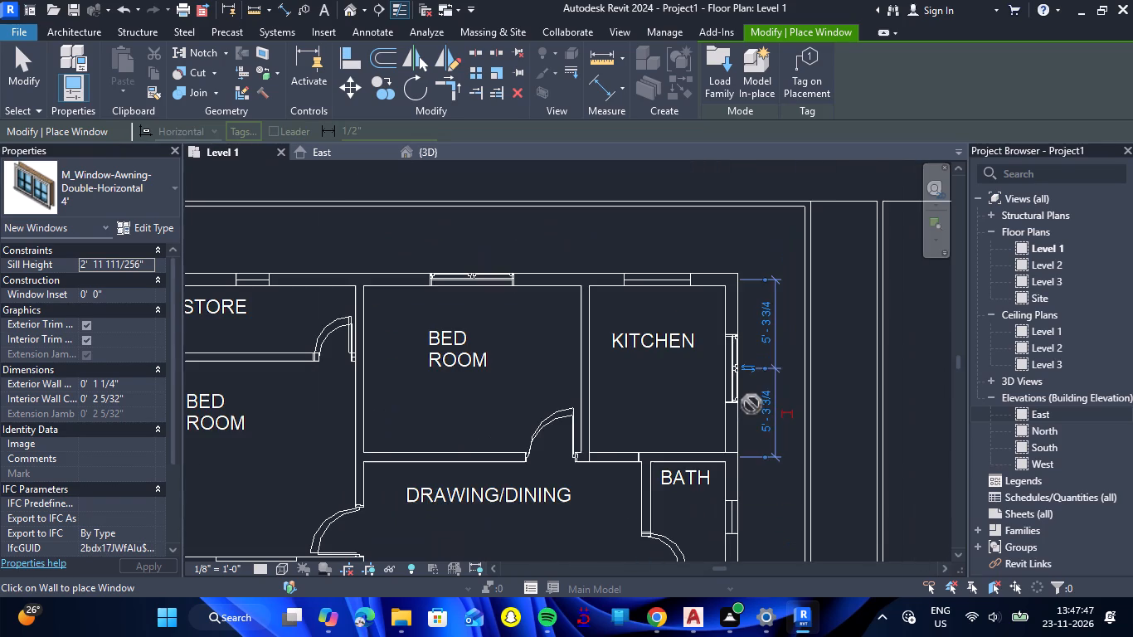
scroll(655, 256, "up", 8)
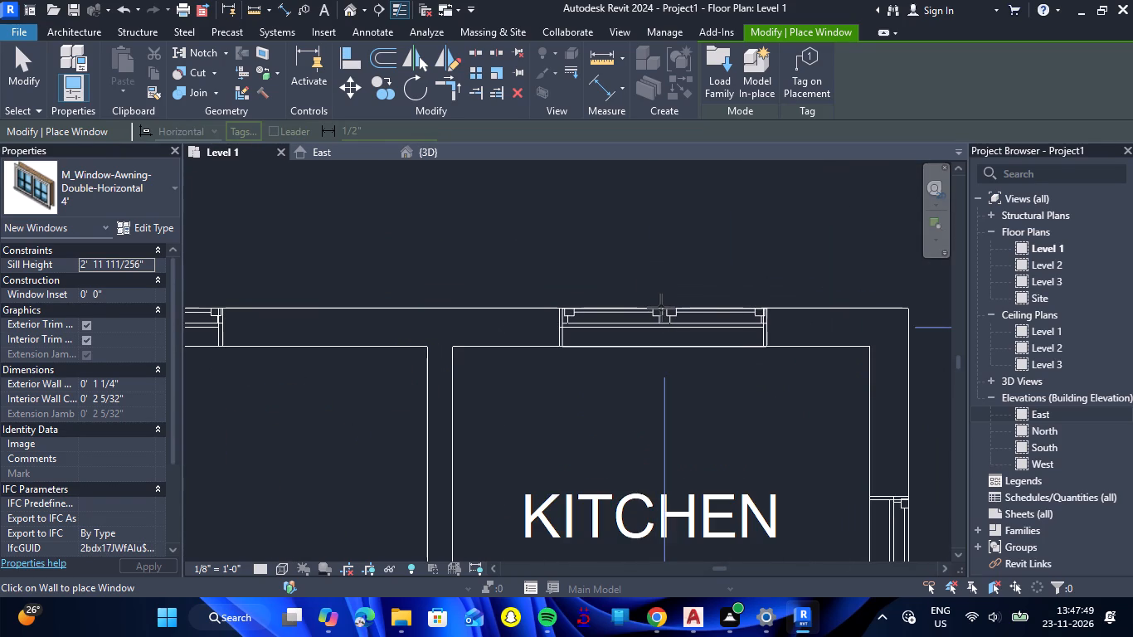
left_click(658, 307)
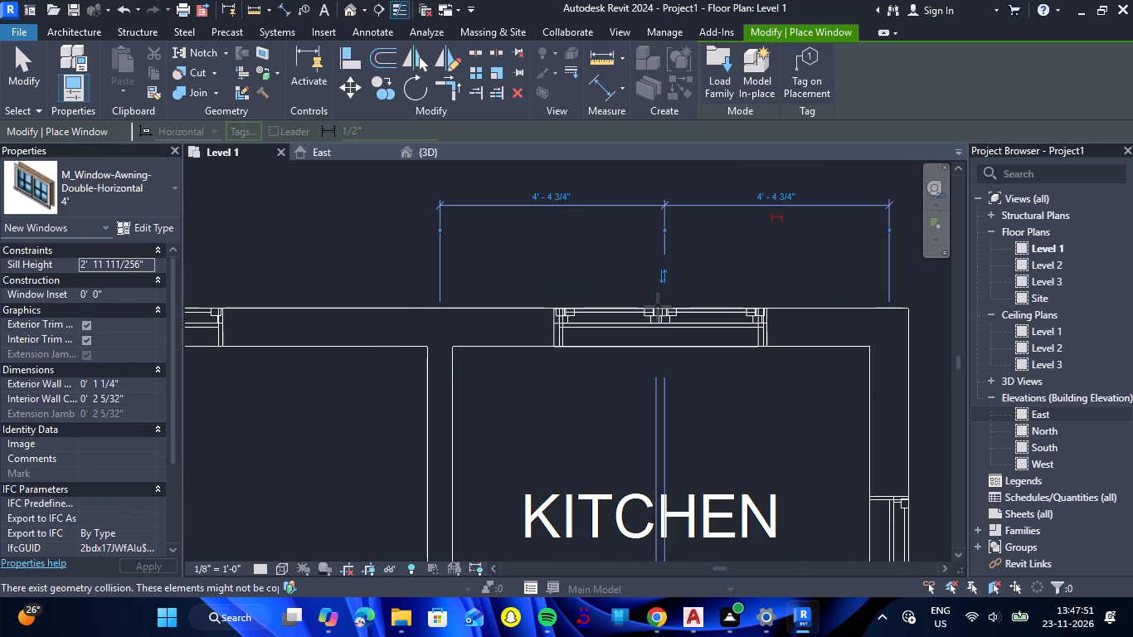
Place a 5' double awning window on the marked opening in the wall between the central bedroom and the open area.
scroll(658, 307, "down", 13)
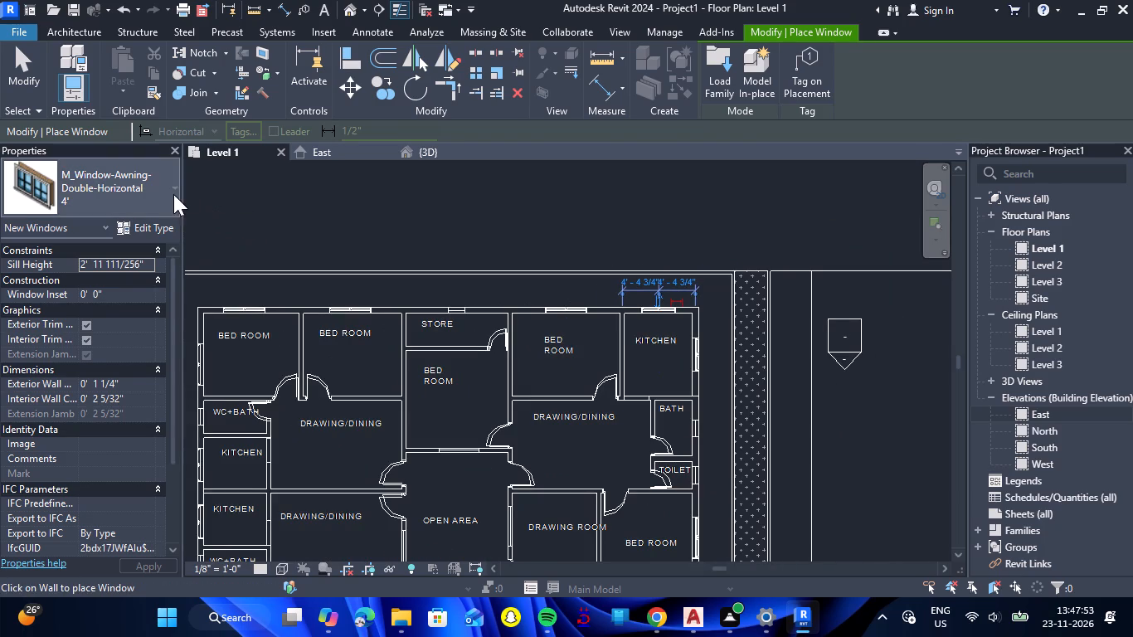
left_click(177, 192)
left_click(126, 299)
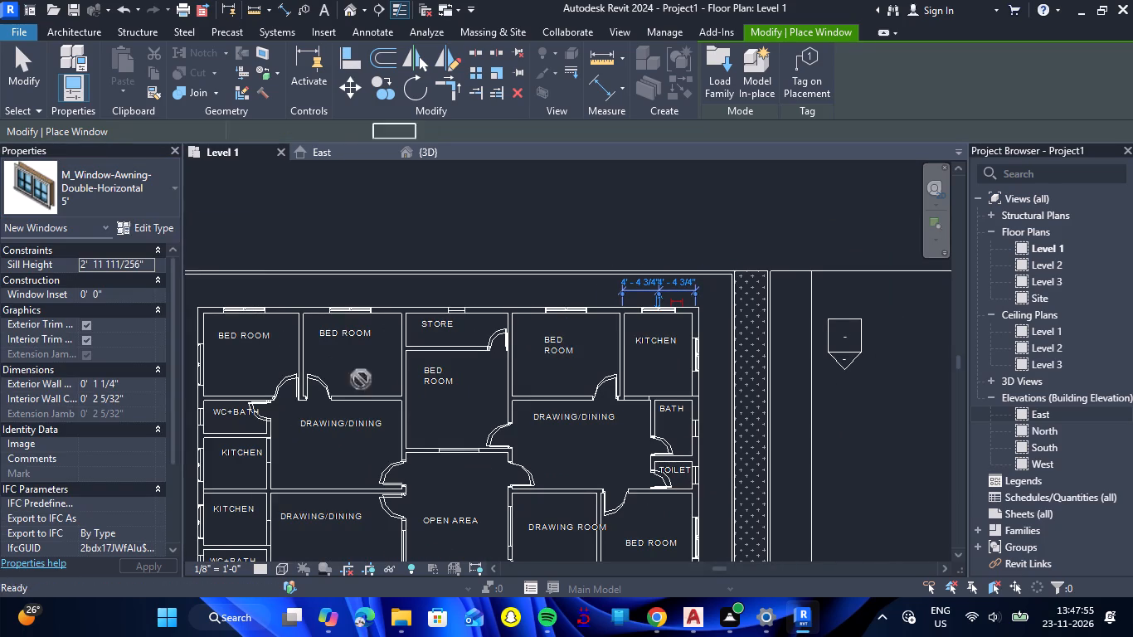
scroll(464, 458, "up", 11)
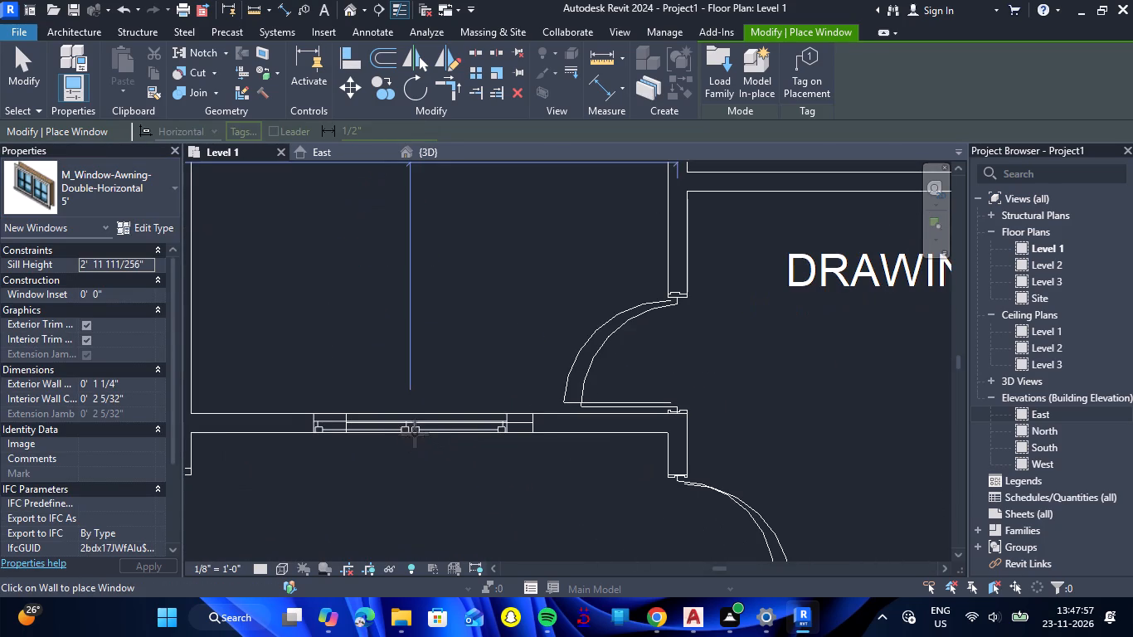
left_click(443, 433)
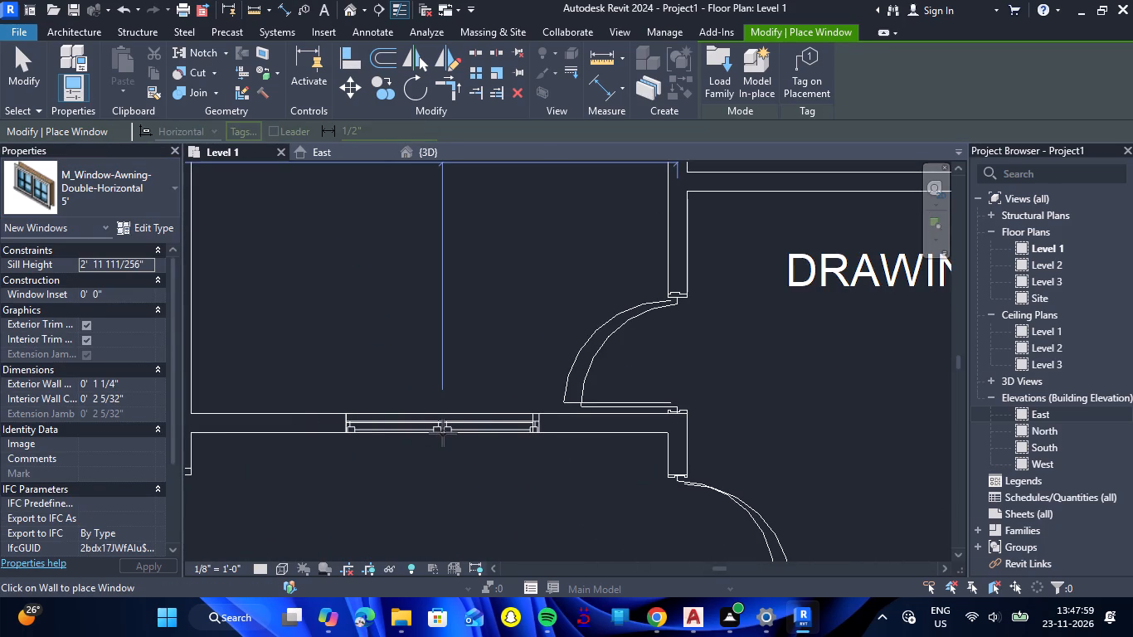
Place a 5' double awning window on the marked opening in the wall between the south-west drawing/dining room and the open area.
scroll(427, 338, "down", 12)
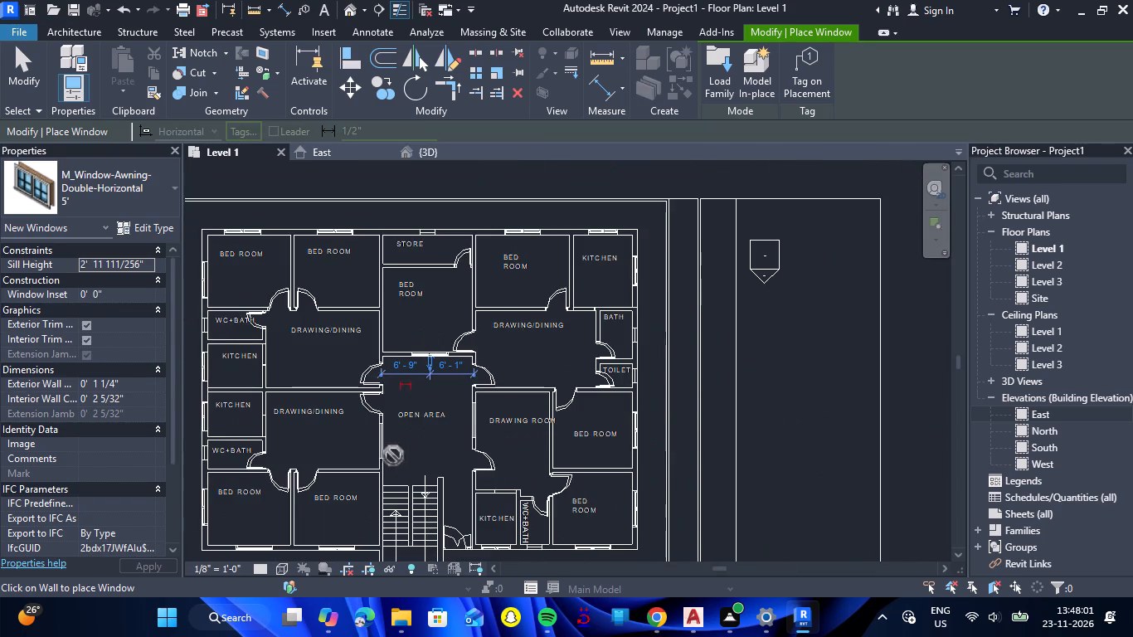
scroll(372, 447, "up", 12)
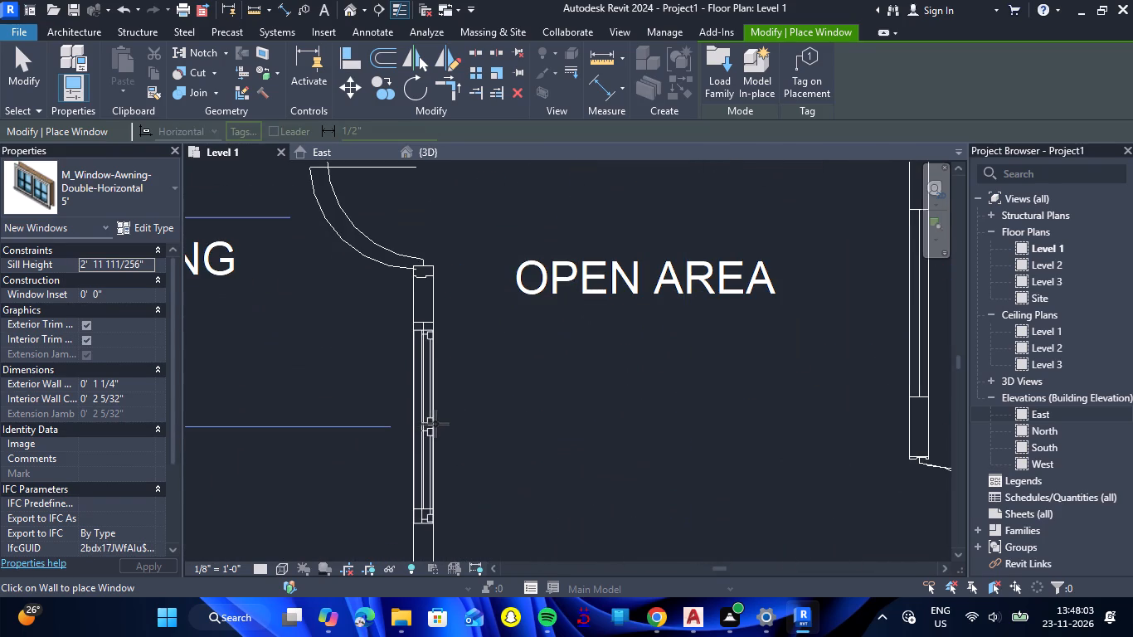
left_click(438, 420)
Place a 5' double awning window on the marked opening in the wall between the open area and the drawing room, and end placement.
scroll(485, 420, "down", 7)
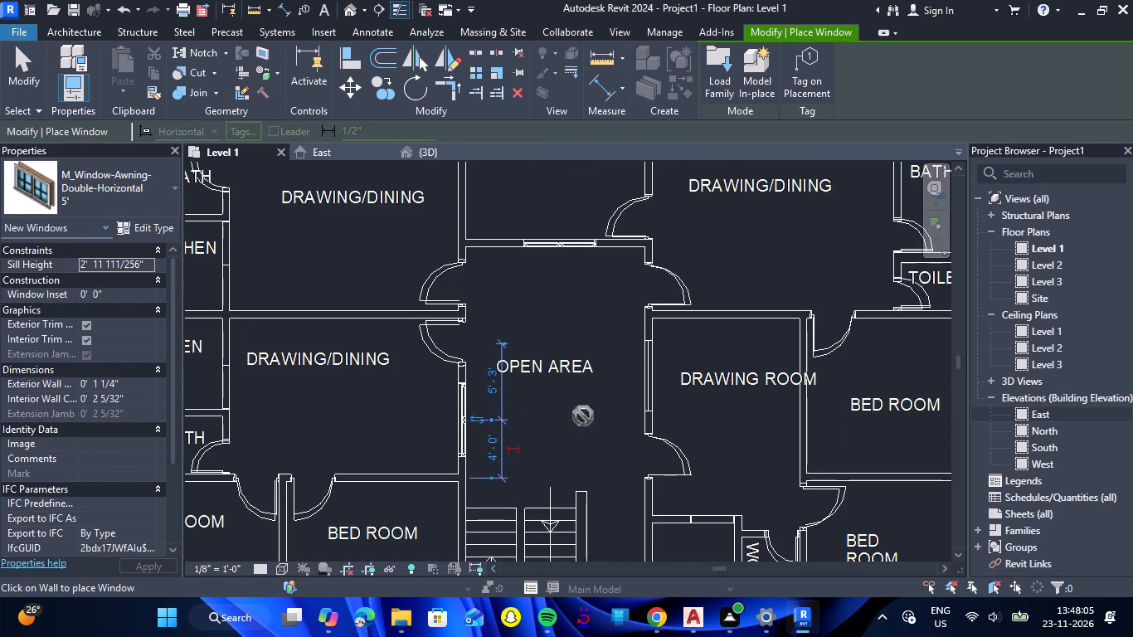
scroll(662, 357, "up", 8)
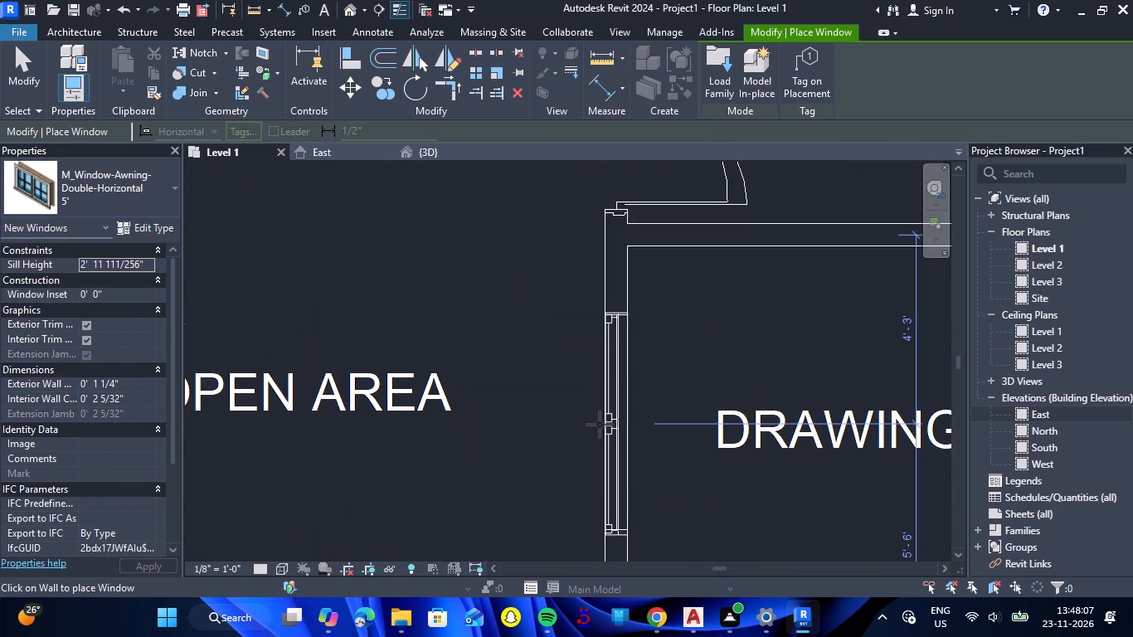
left_click(599, 428)
scroll(490, 388, "down", 11)
key("Escape")
scroll(490, 387, "down", 6)
key("Escape")
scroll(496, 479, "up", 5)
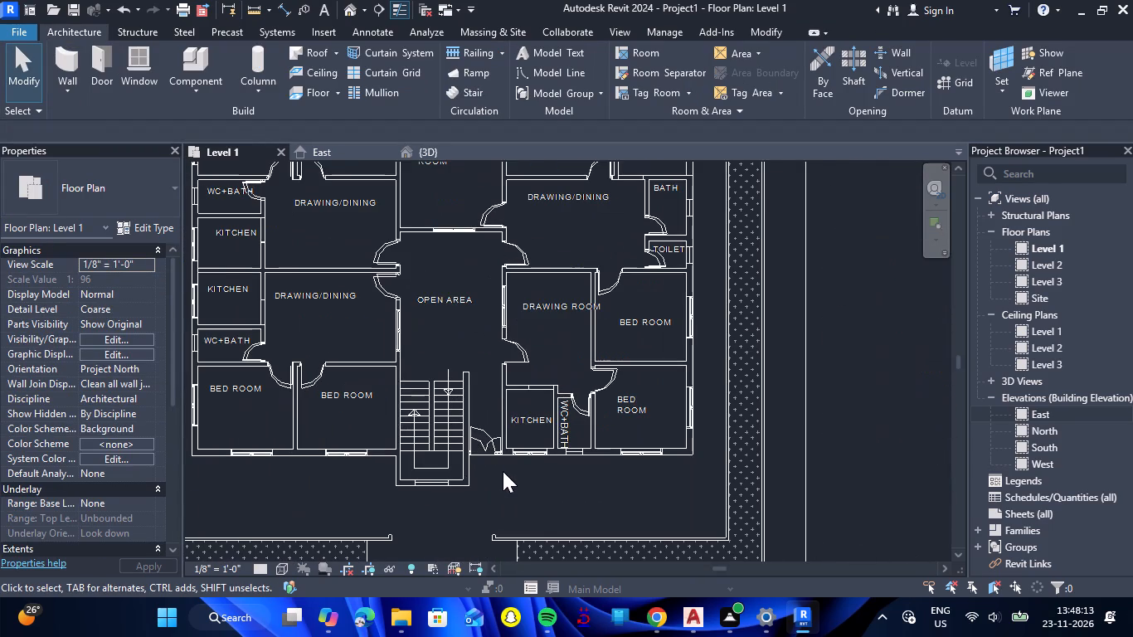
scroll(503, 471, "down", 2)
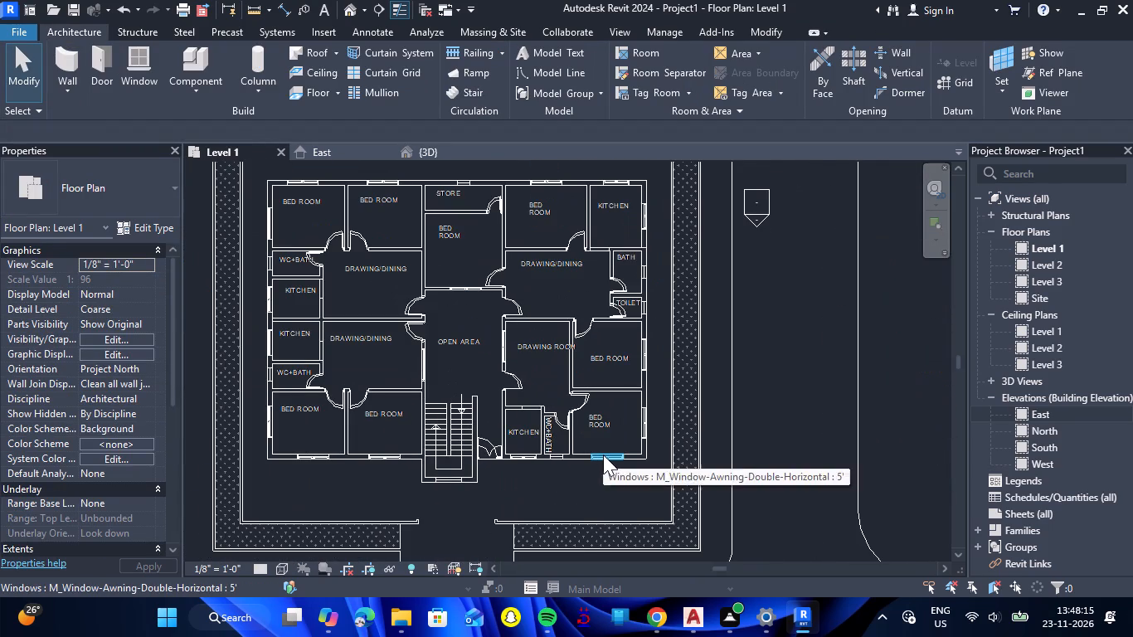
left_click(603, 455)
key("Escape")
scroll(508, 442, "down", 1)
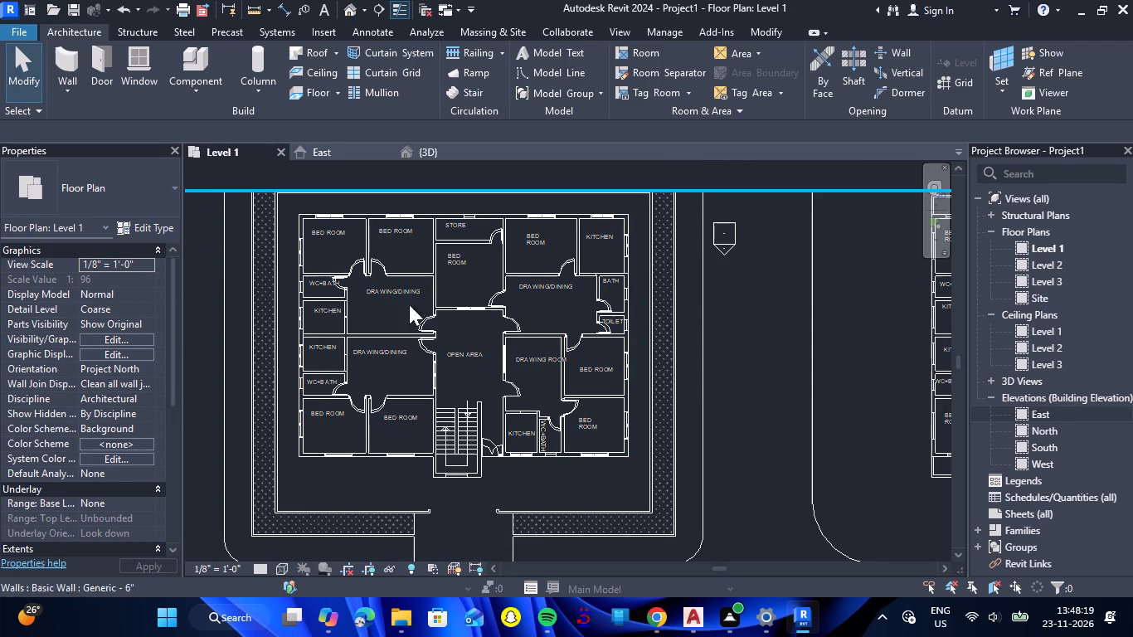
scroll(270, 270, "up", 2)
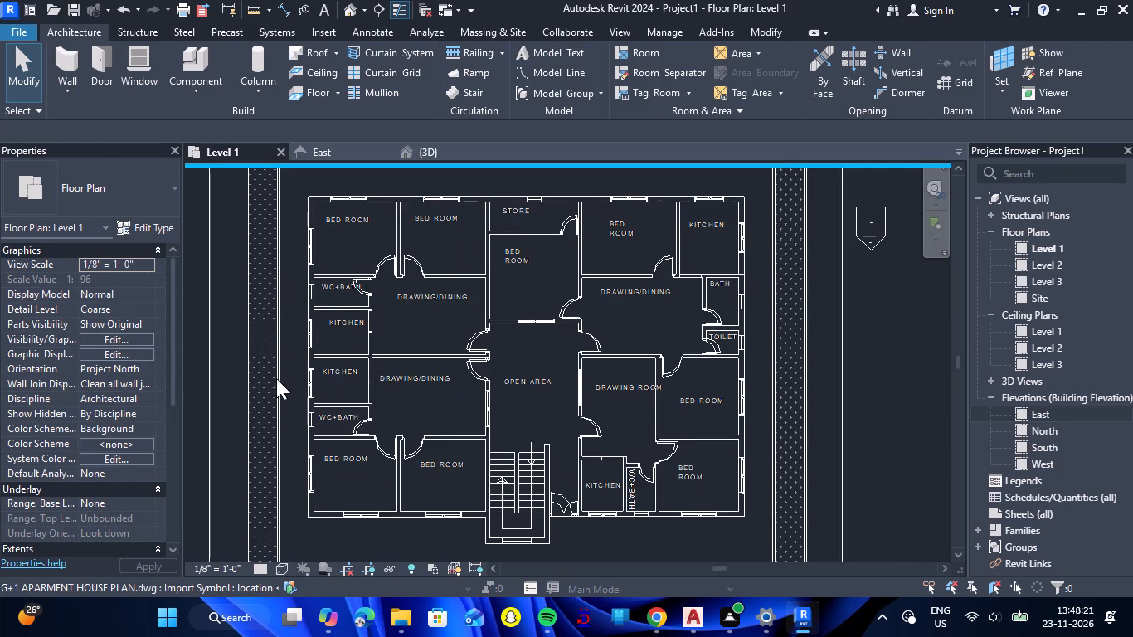
Start a new window and duplicate the Fixed 16" x 24" type under the name 2'.
left_click(150, 72)
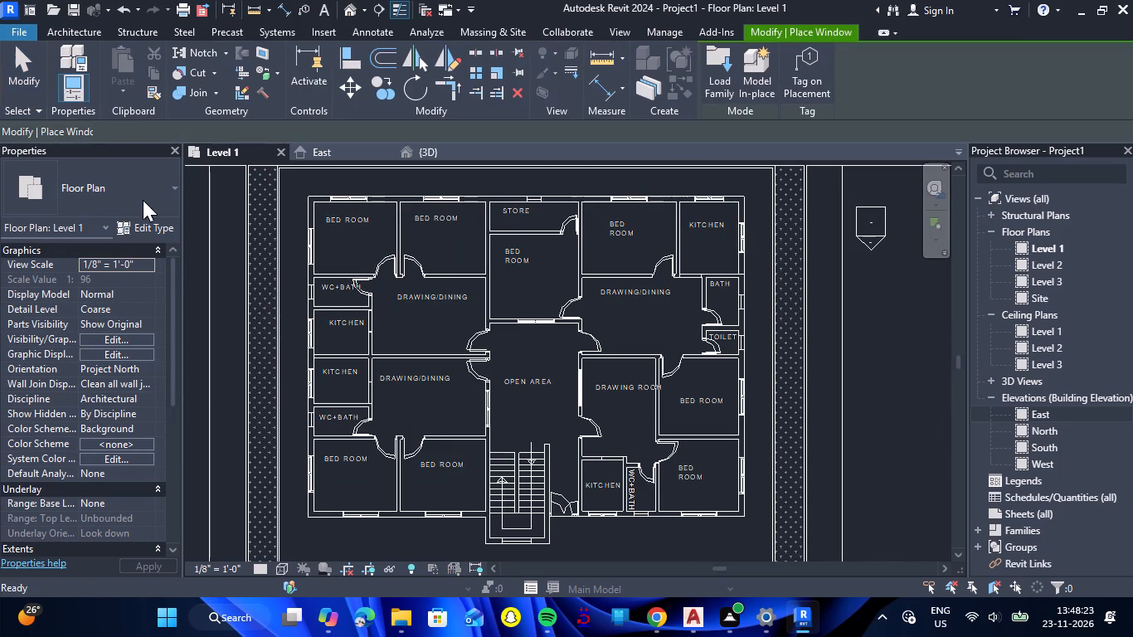
left_click(168, 189)
scroll(144, 269, "up", 3)
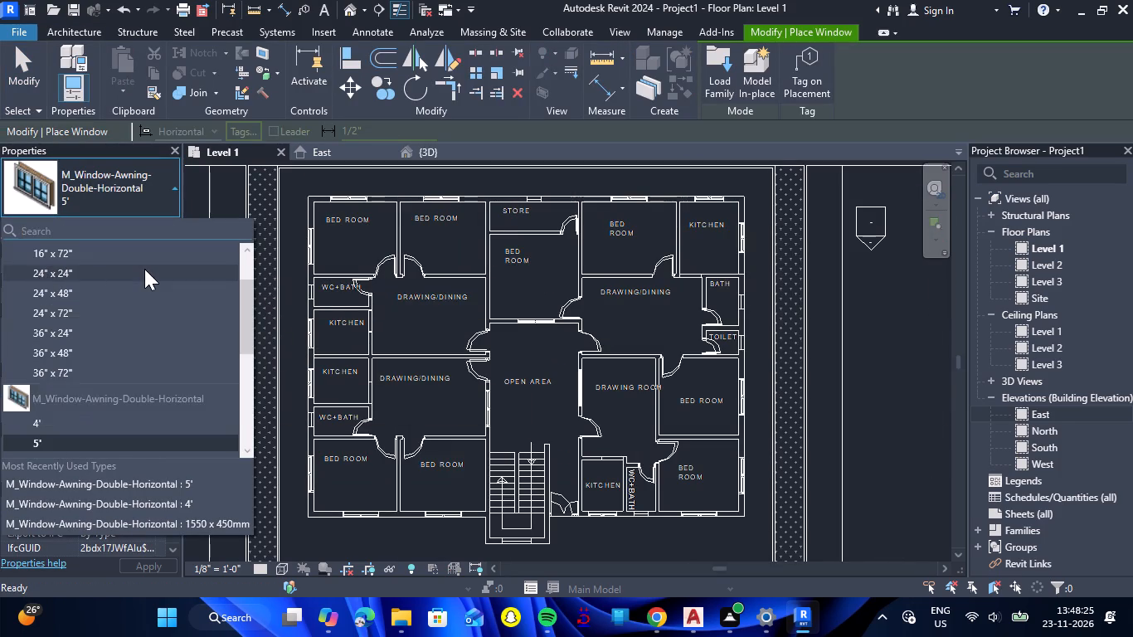
scroll(144, 269, "up", 3)
left_click(132, 276)
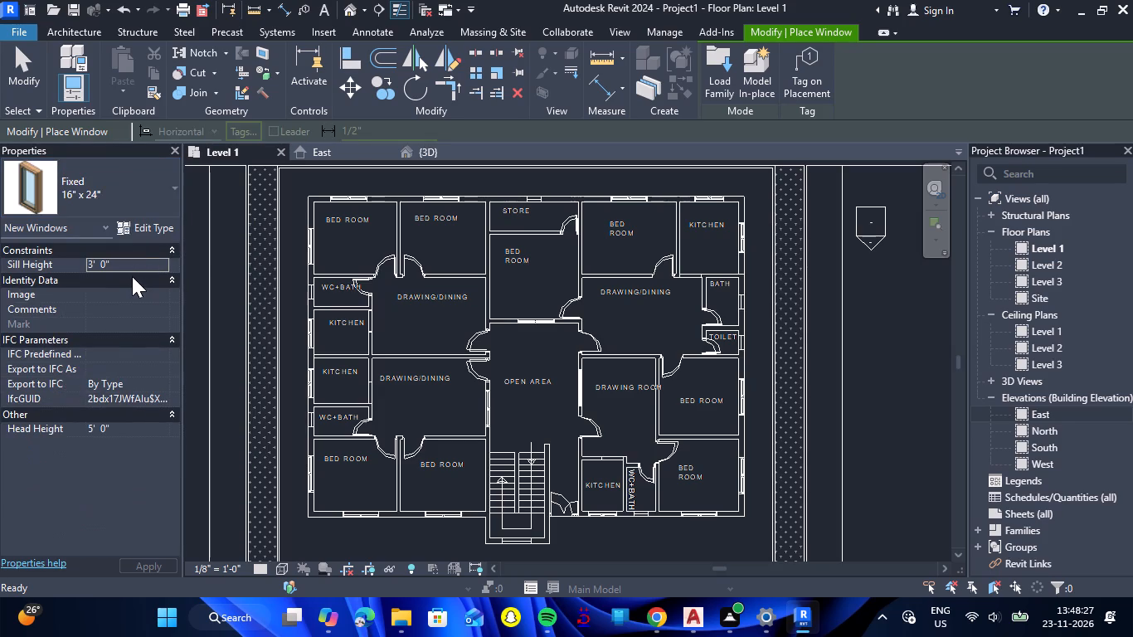
left_click(155, 235)
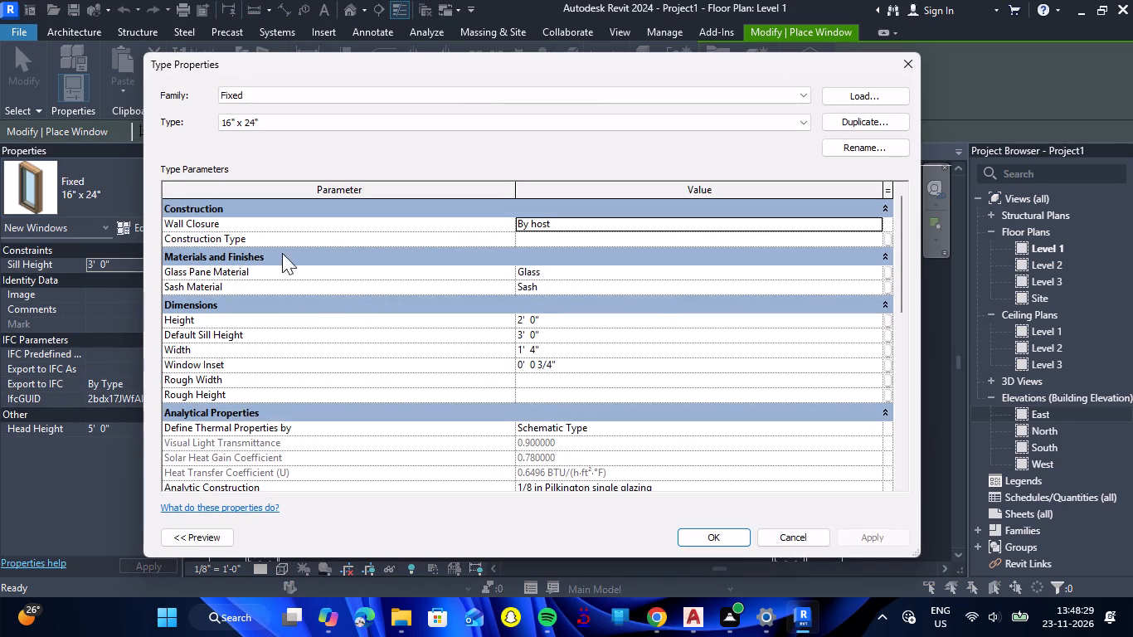
left_click(833, 120)
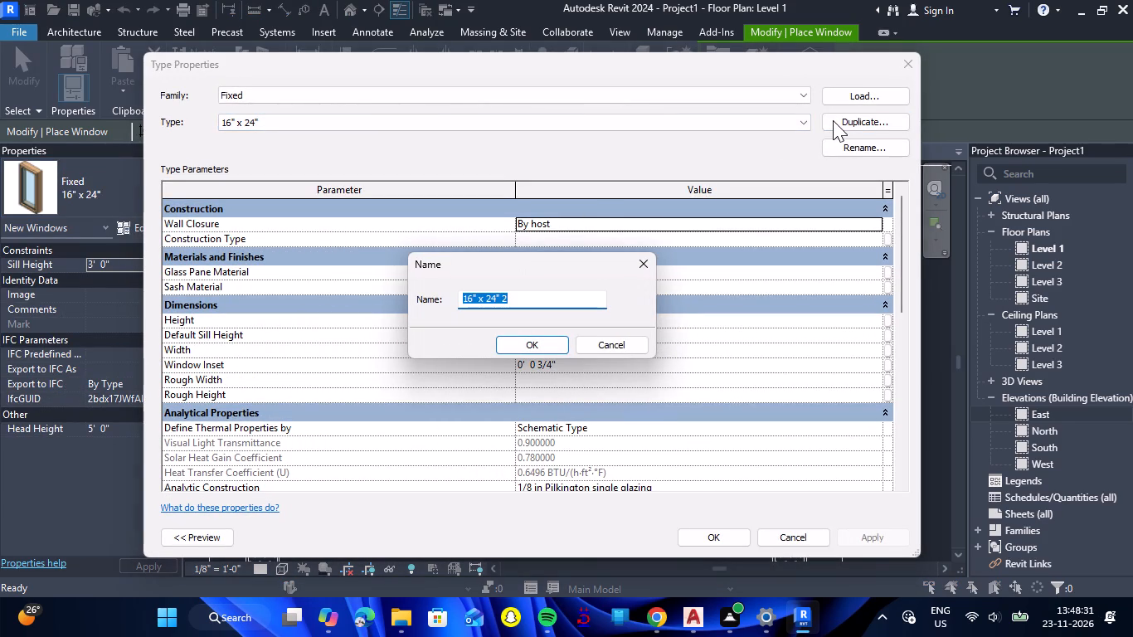
type("2'")
key("Return")
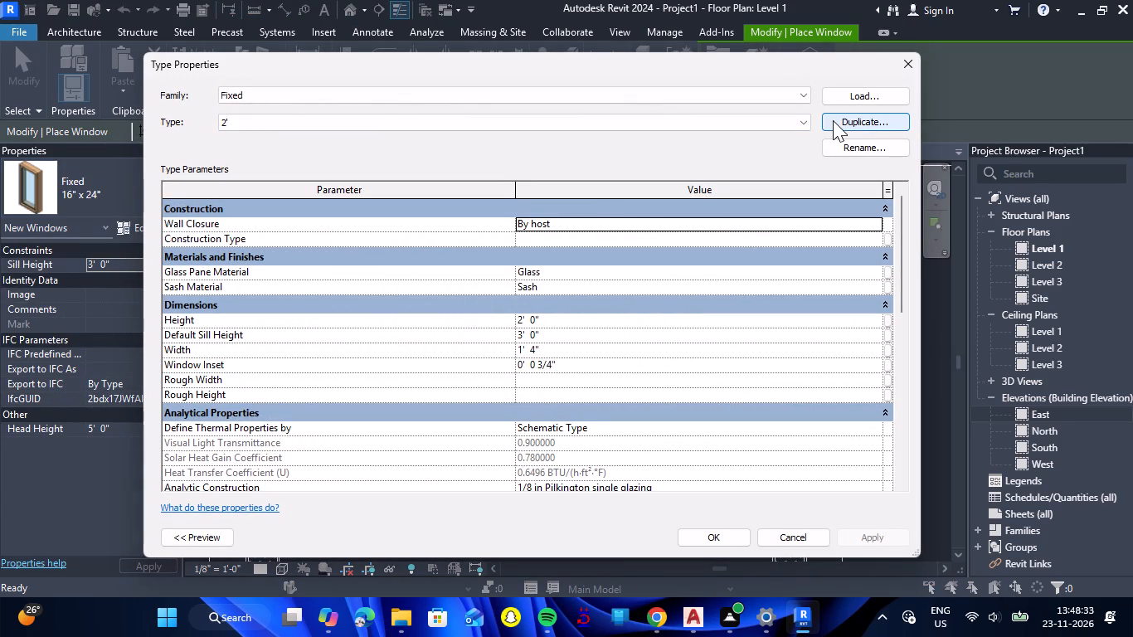
Set the 2' fixed window type's default sill height to 7', width to 2' and height to 1'.
left_click(597, 338)
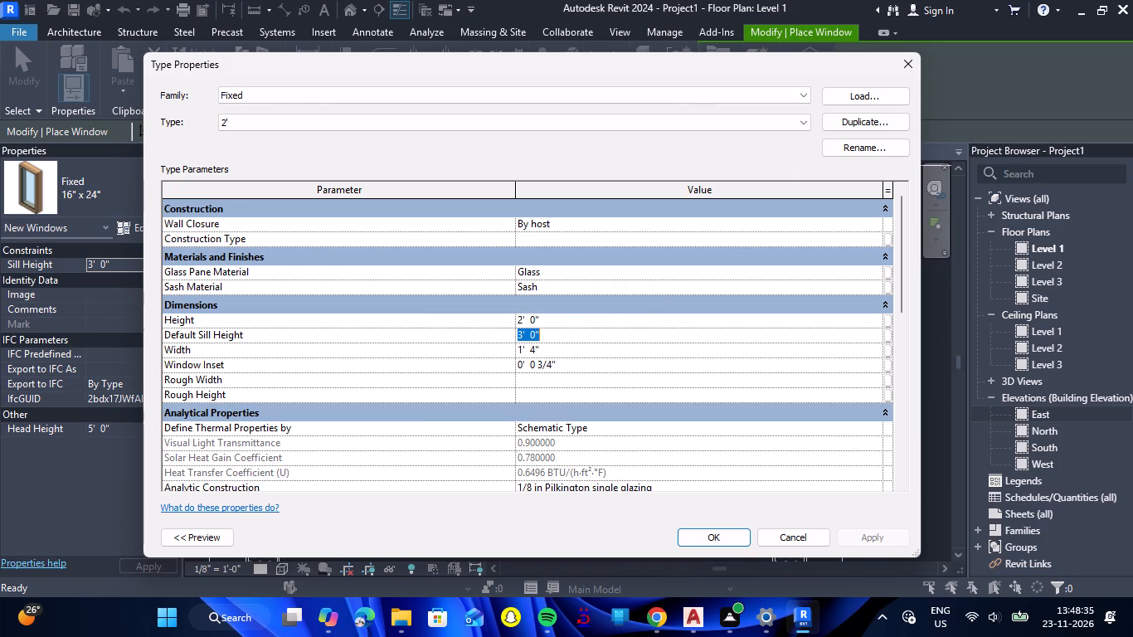
type("7'")
key("Return")
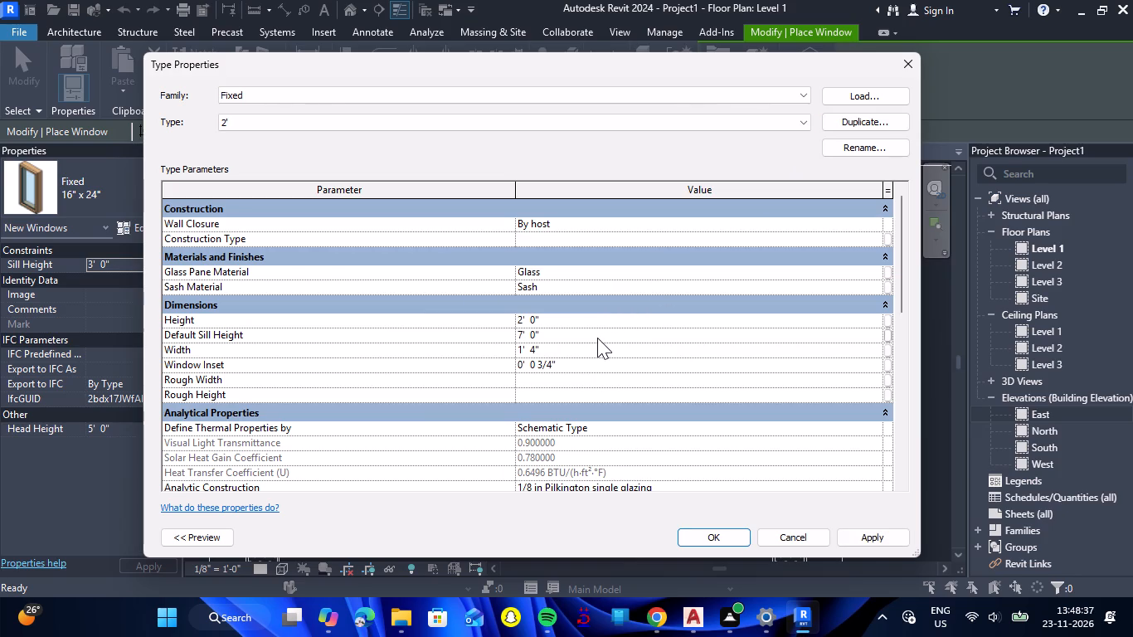
left_click(561, 348)
type("2'")
key("Return")
left_click(566, 324)
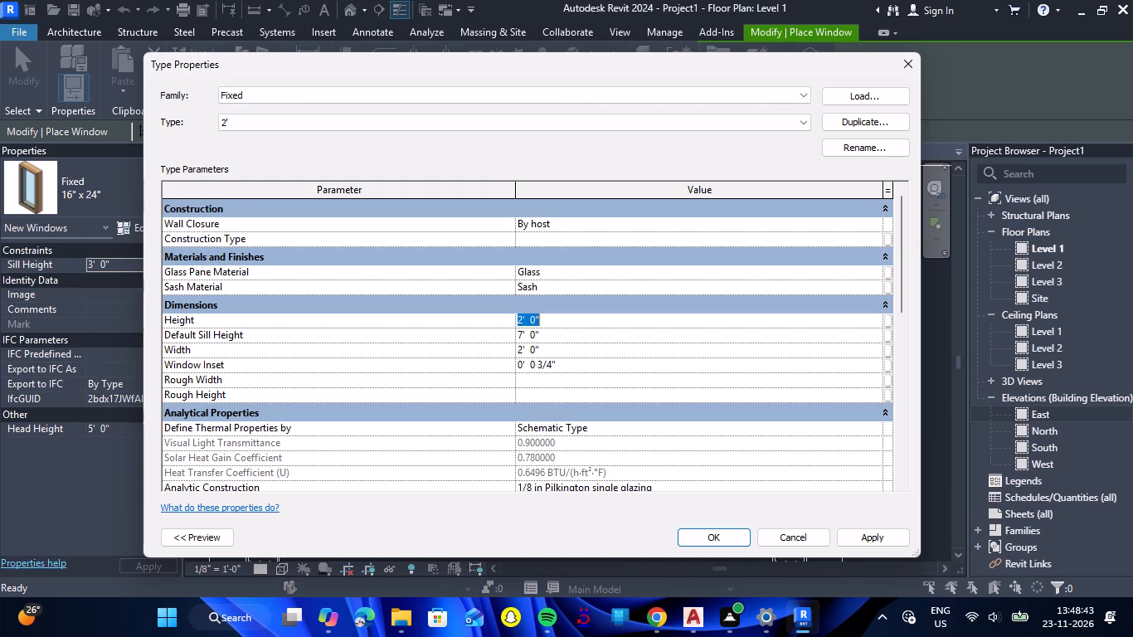
type("1'")
key("Return")
left_click(727, 537)
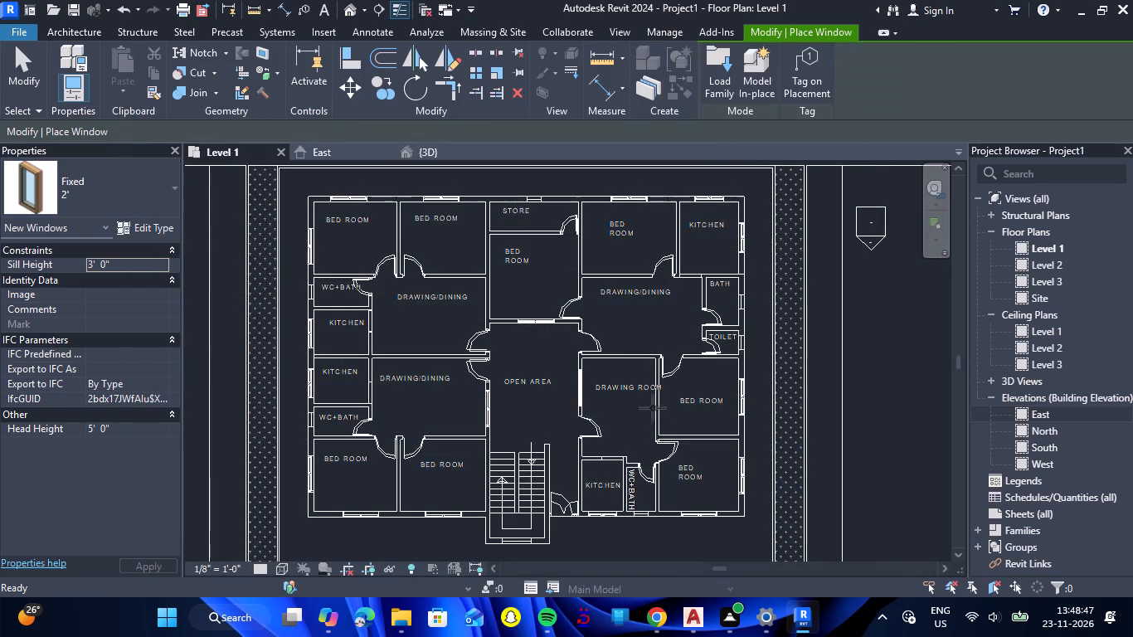
Place a 2' fixed window on the marked west wall opening of the north-west WC+bath.
scroll(317, 292, "up", 13)
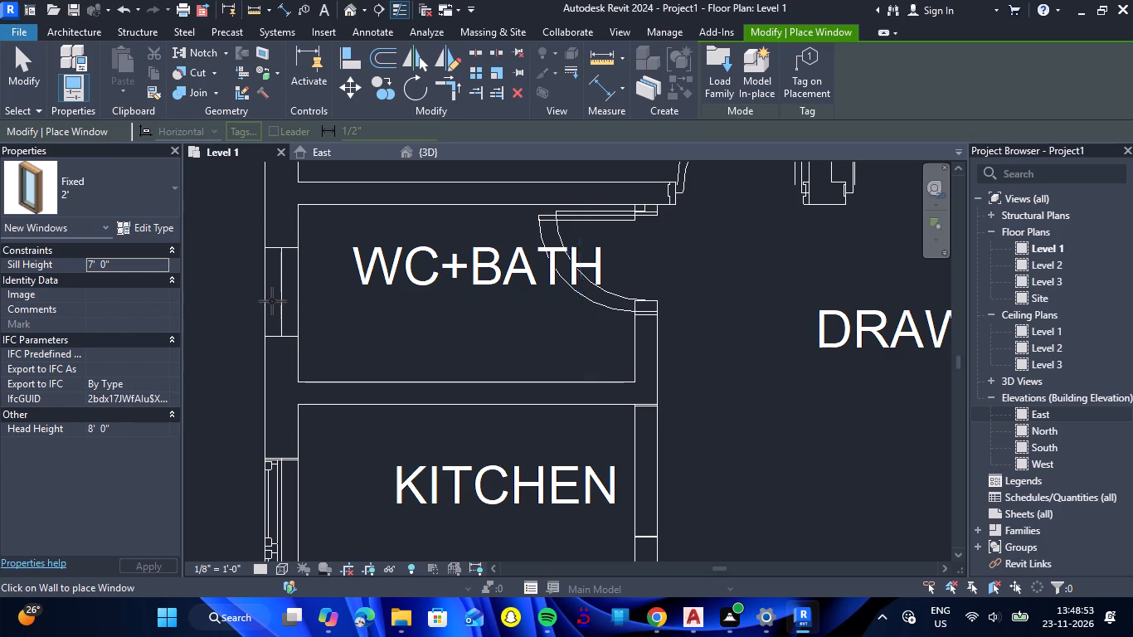
left_click(268, 304)
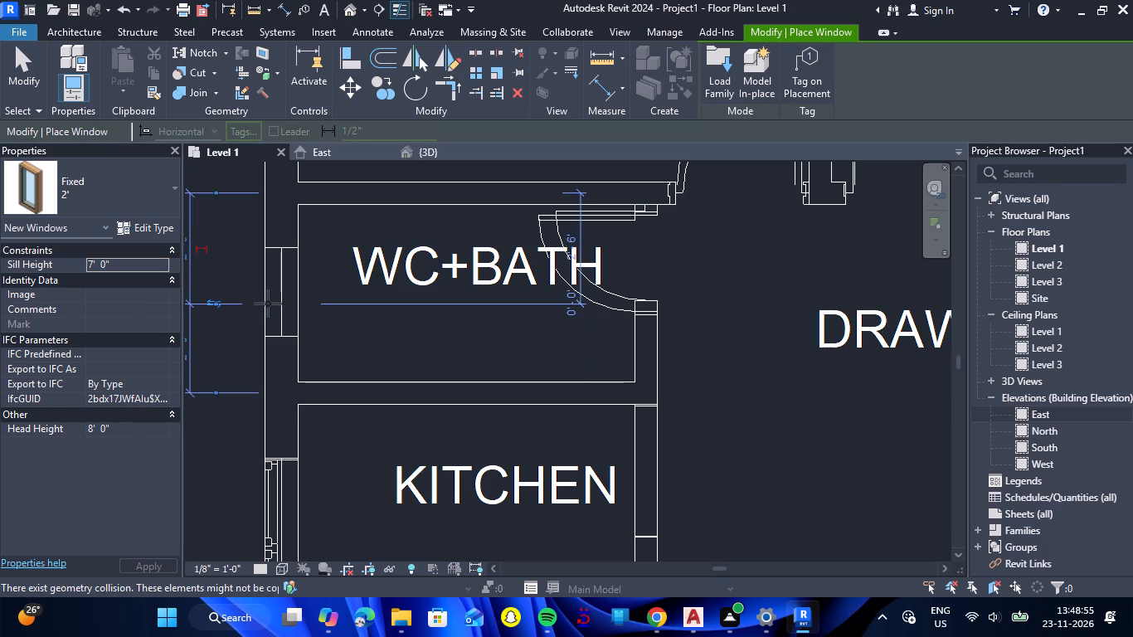
Examine the new WC+bath window on the west facade in the 3D view.
scroll(302, 306, "down", 3)
left_click(421, 159)
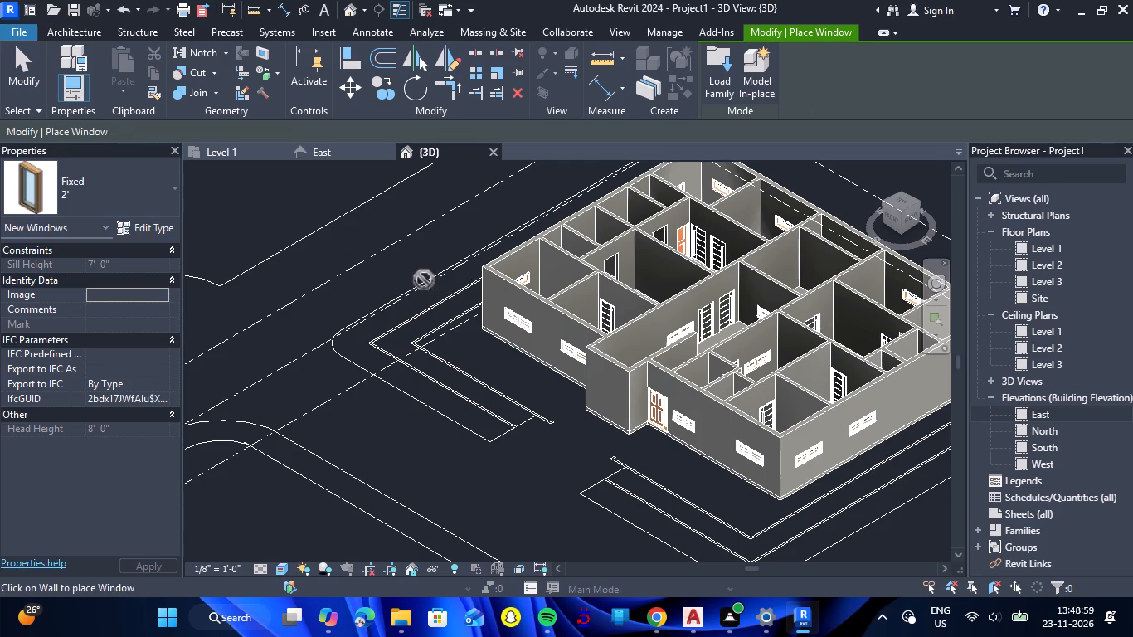
left_click_drag(405, 250, 473, 262)
right_click_drag(405, 250, 473, 262, "shift")
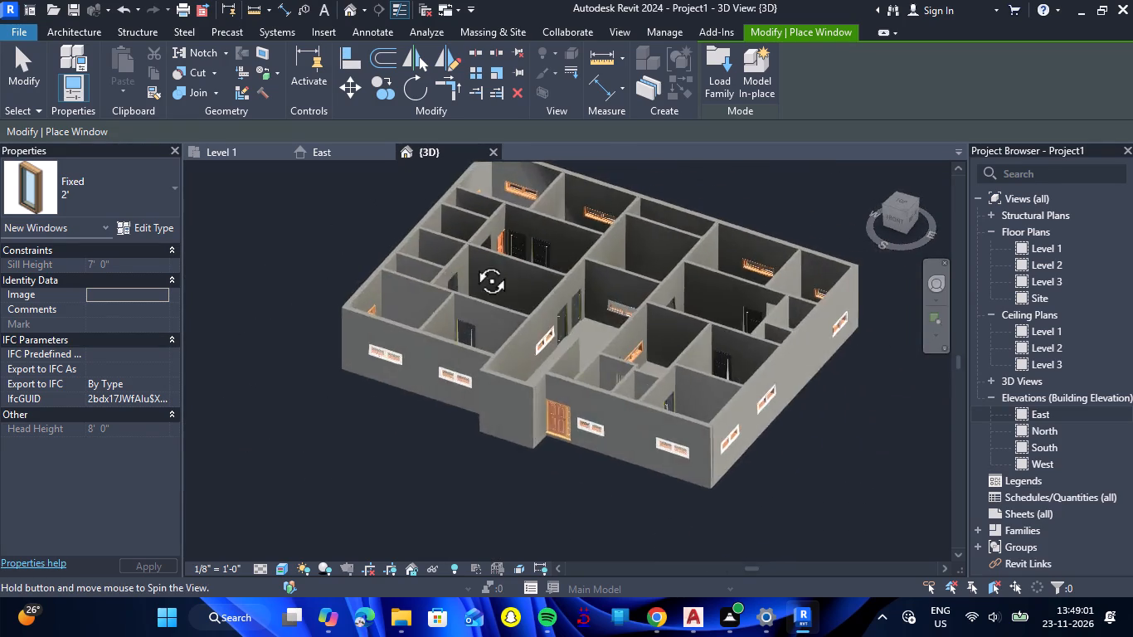
left_click_drag(473, 262, 639, 277)
right_click_drag(473, 262, 639, 277, "shift")
scroll(634, 261, "down", 10)
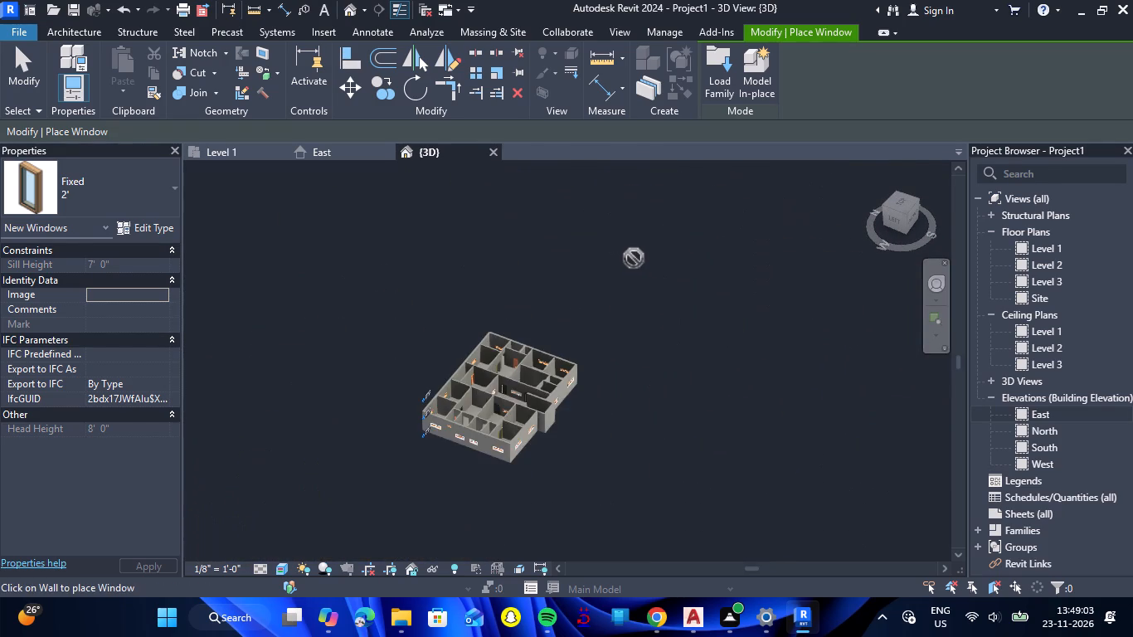
scroll(524, 422, "up", 9)
scroll(426, 391, "up", 5)
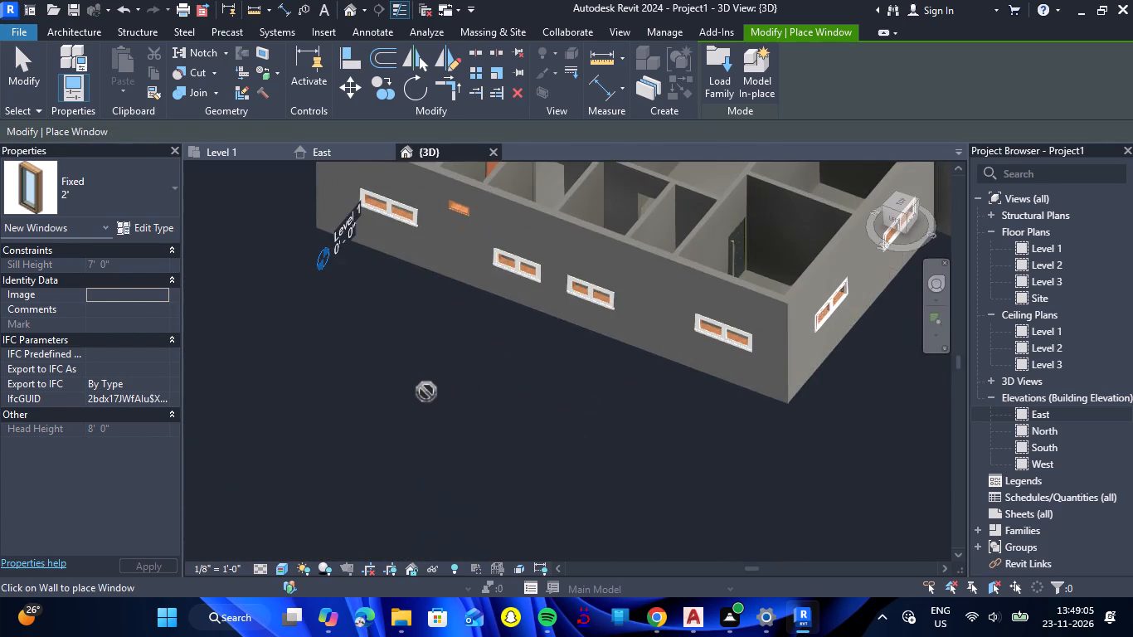
scroll(426, 391, "down", 6)
Return to the Level 1 plan and place a 2' fixed window on the marked west wall opening of the south-west WC+bath.
left_click(227, 152)
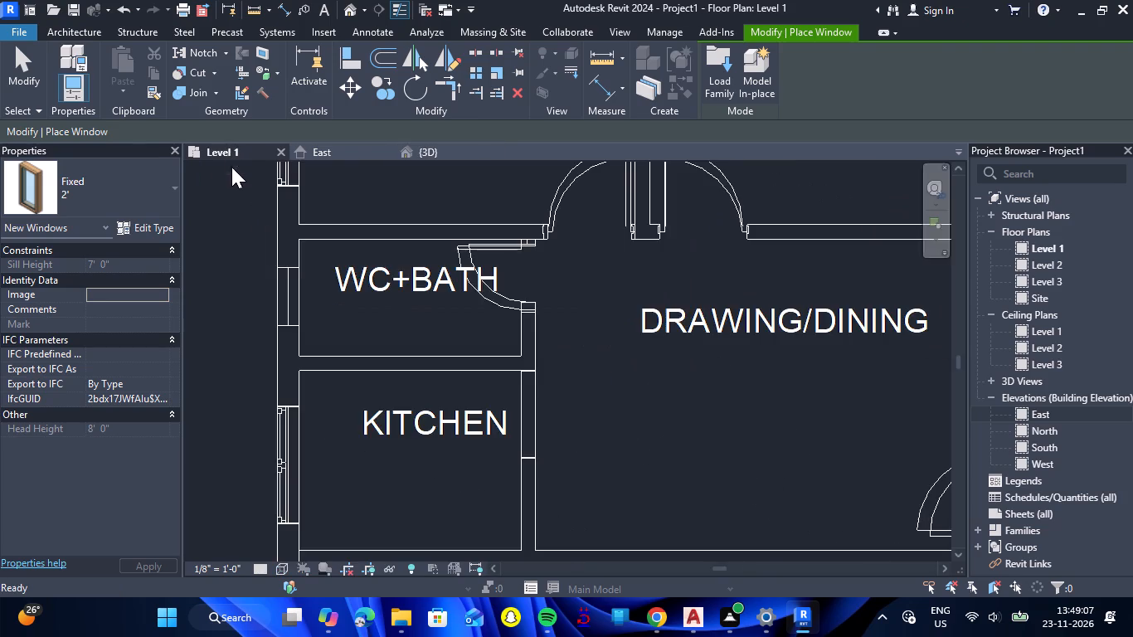
scroll(322, 305, "down", 9)
scroll(304, 479, "up", 6)
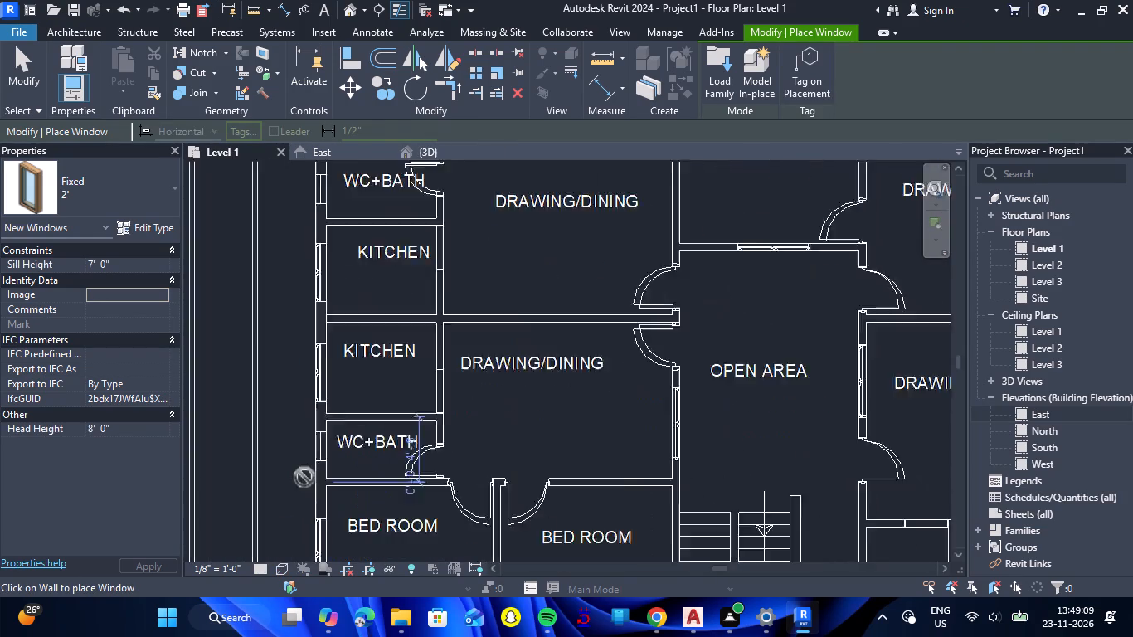
scroll(332, 446, "up", 7)
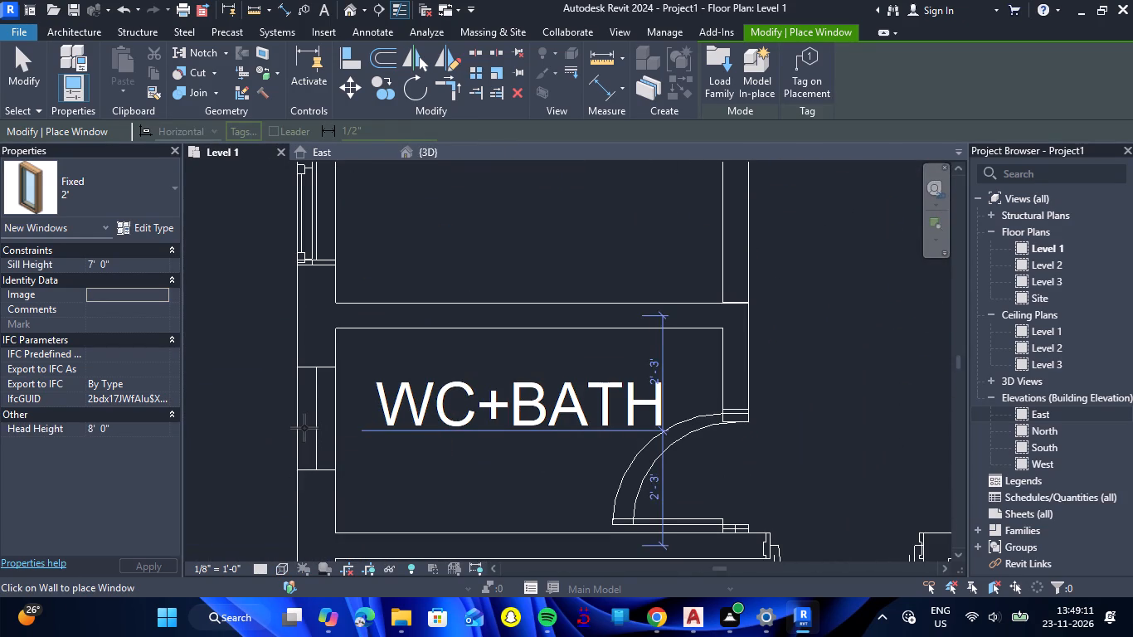
left_click(301, 428)
Place a 2' fixed window on the marked east wall opening of the toilet.
scroll(250, 406, "down", 2)
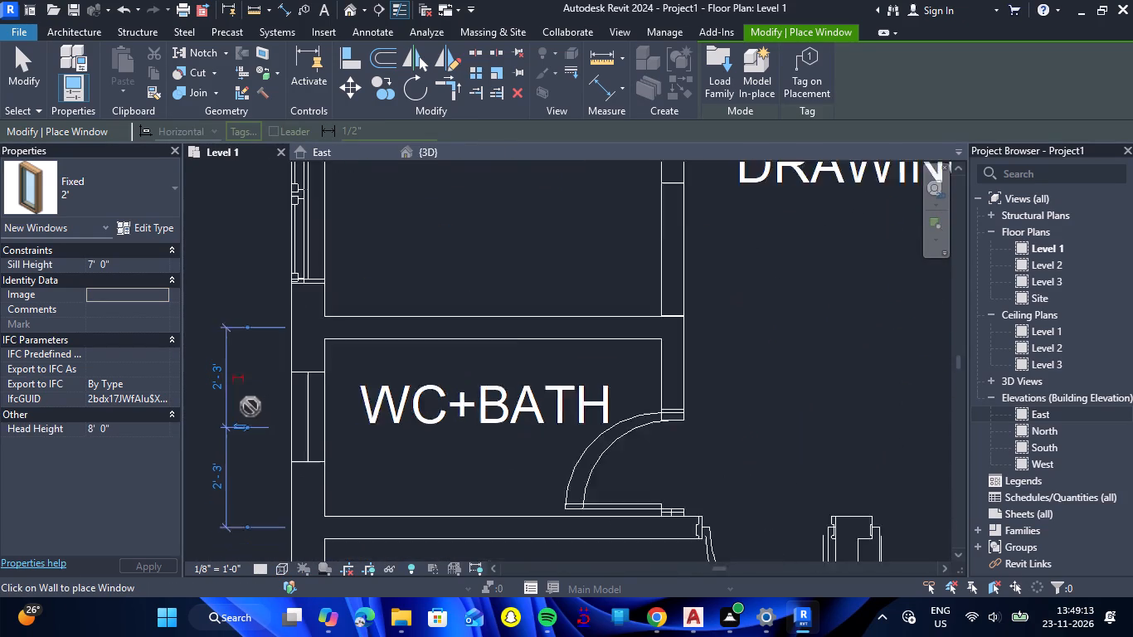
scroll(250, 406, "down", 11)
scroll(764, 308, "up", 8)
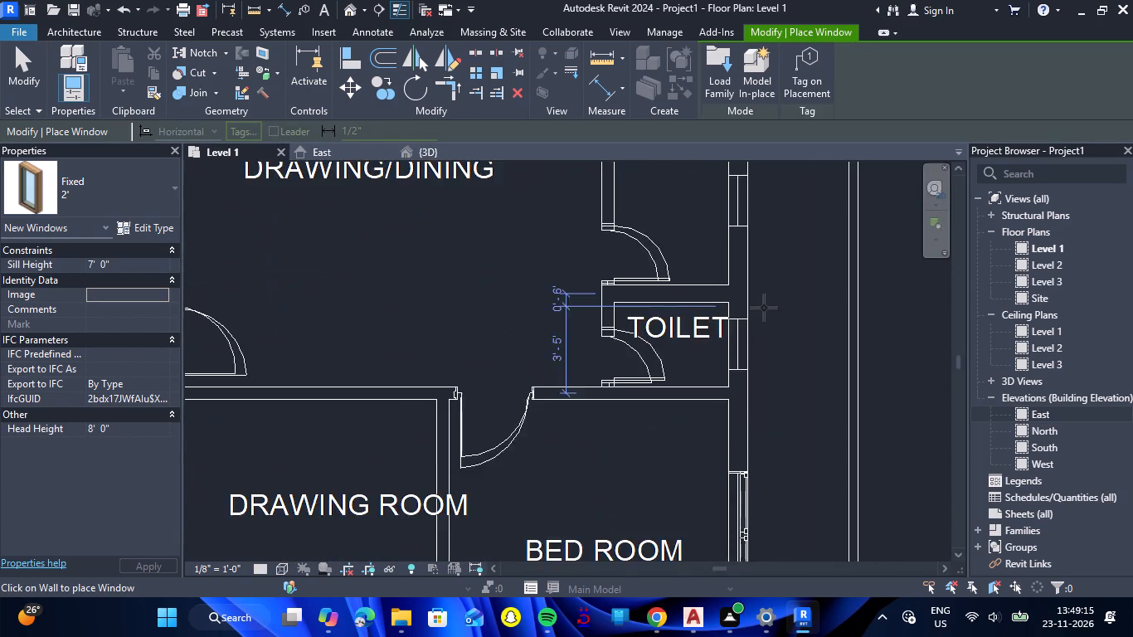
scroll(764, 308, "up", 6)
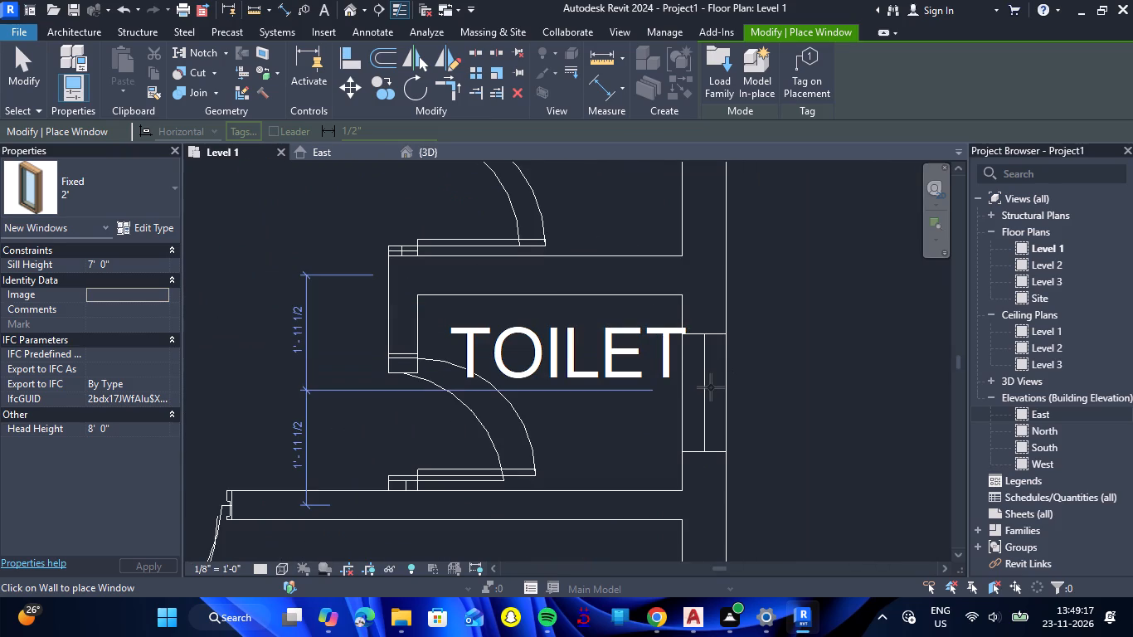
left_click(711, 387)
Place a 2' fixed window on the marked east wall opening of the bath above the toilet, and end window placement.
scroll(776, 390, "down", 7)
scroll(769, 248, "up", 6)
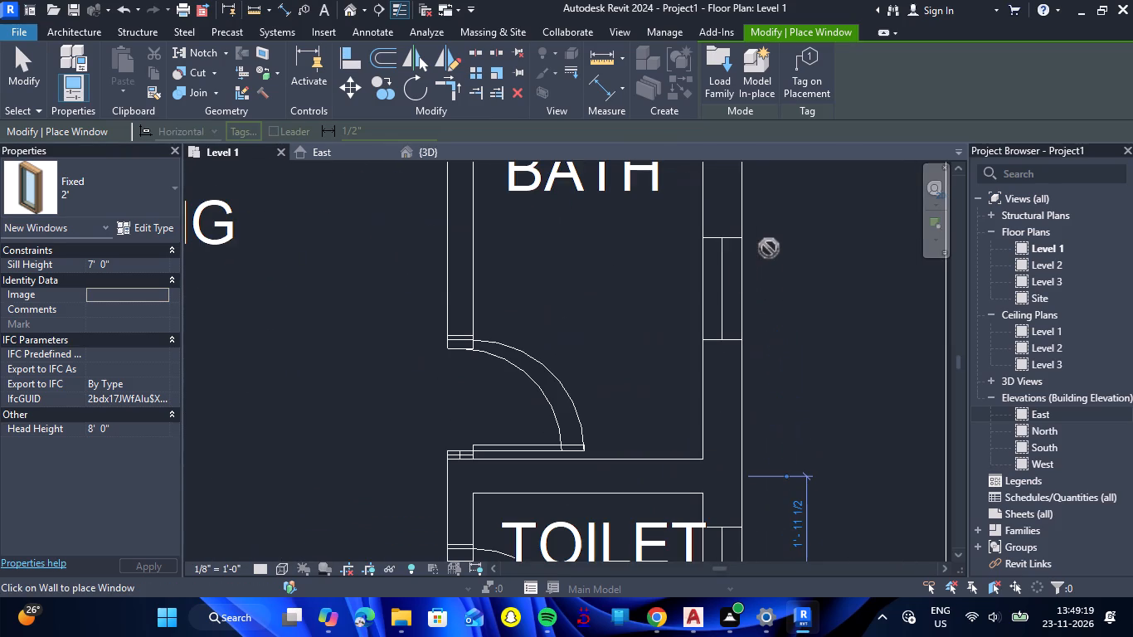
left_click(724, 287)
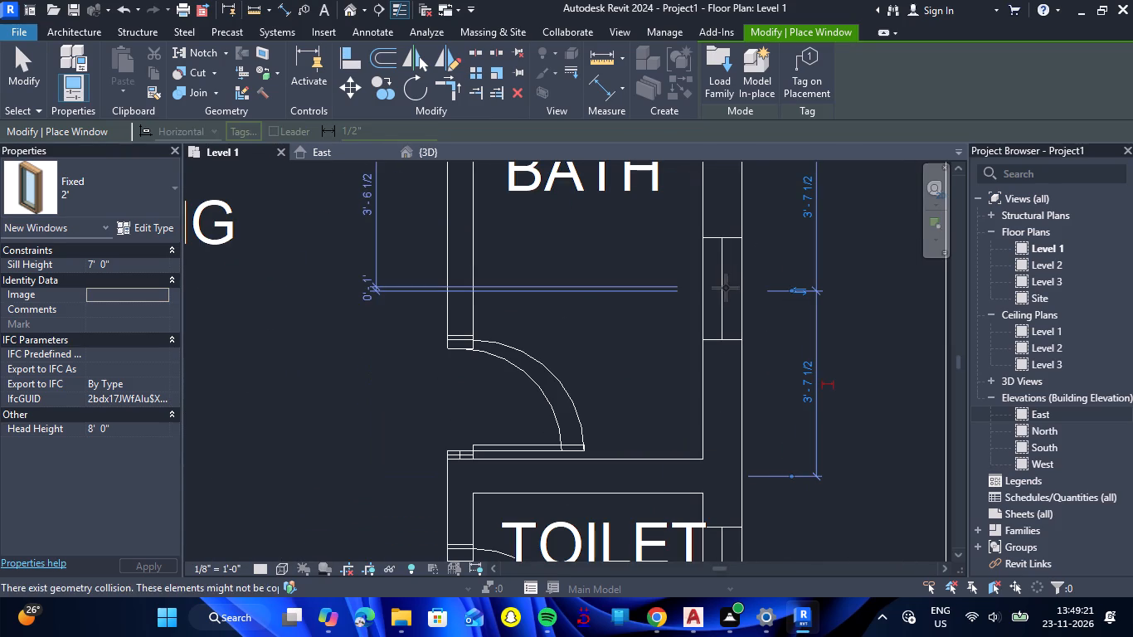
key("Escape")
scroll(485, 246, "down", 4)
key("Escape")
scroll(508, 262, "down", 8)
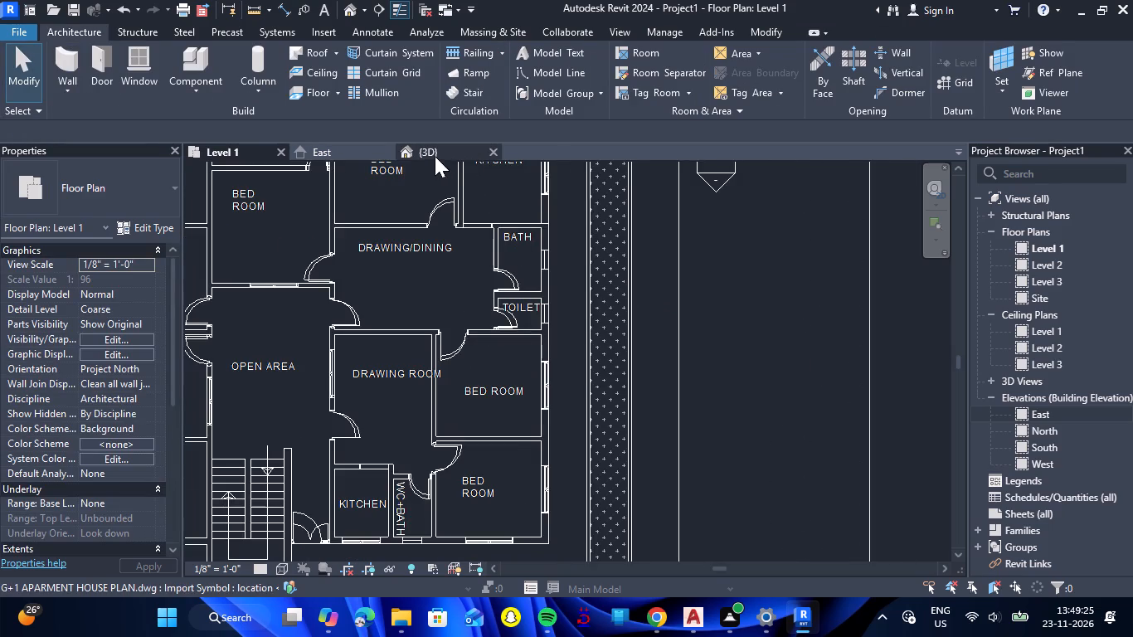
Open the 3D view and examine the windows along the west facade.
left_click(435, 156)
scroll(492, 420, "up", 7)
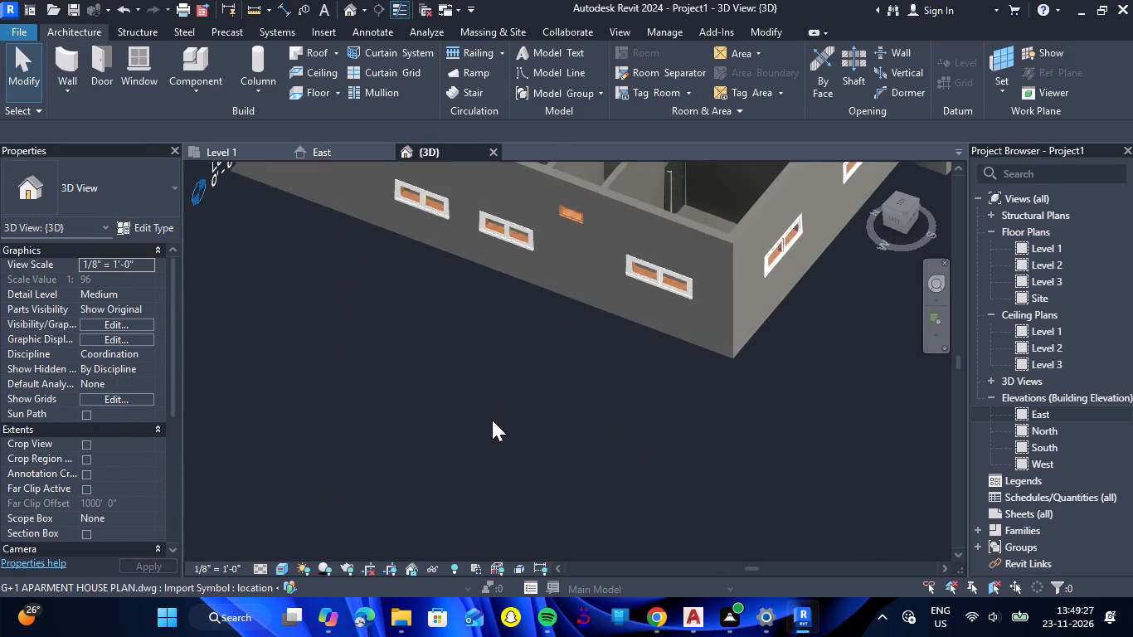
scroll(492, 420, "down", 3)
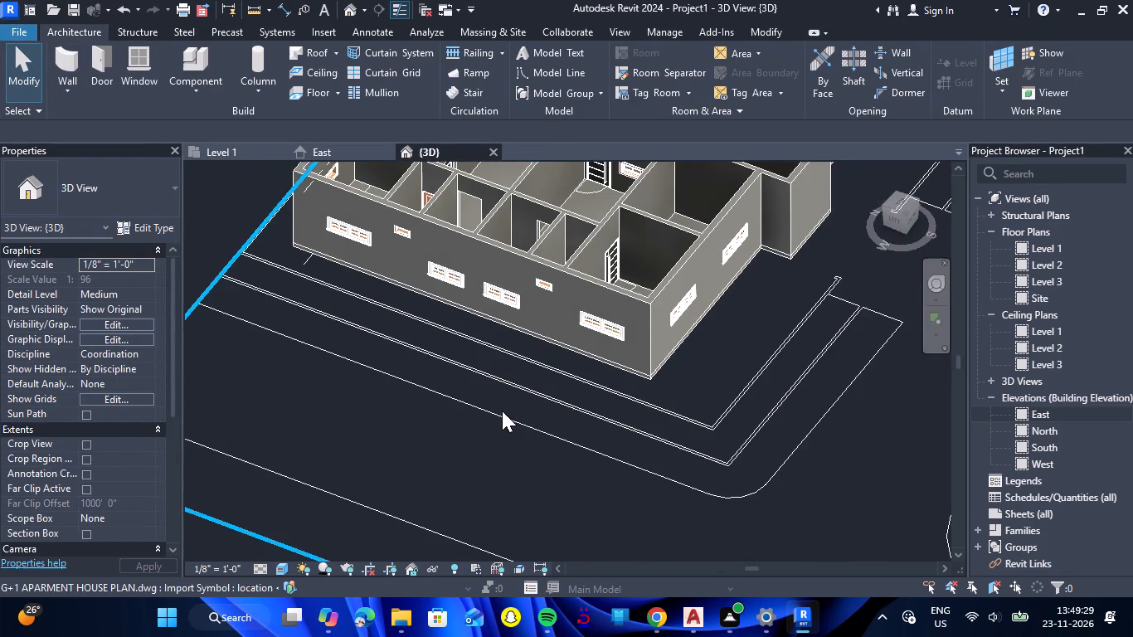
left_click_drag(422, 473, 453, 353, "shift")
right_click_drag(422, 473, 453, 353, "shift")
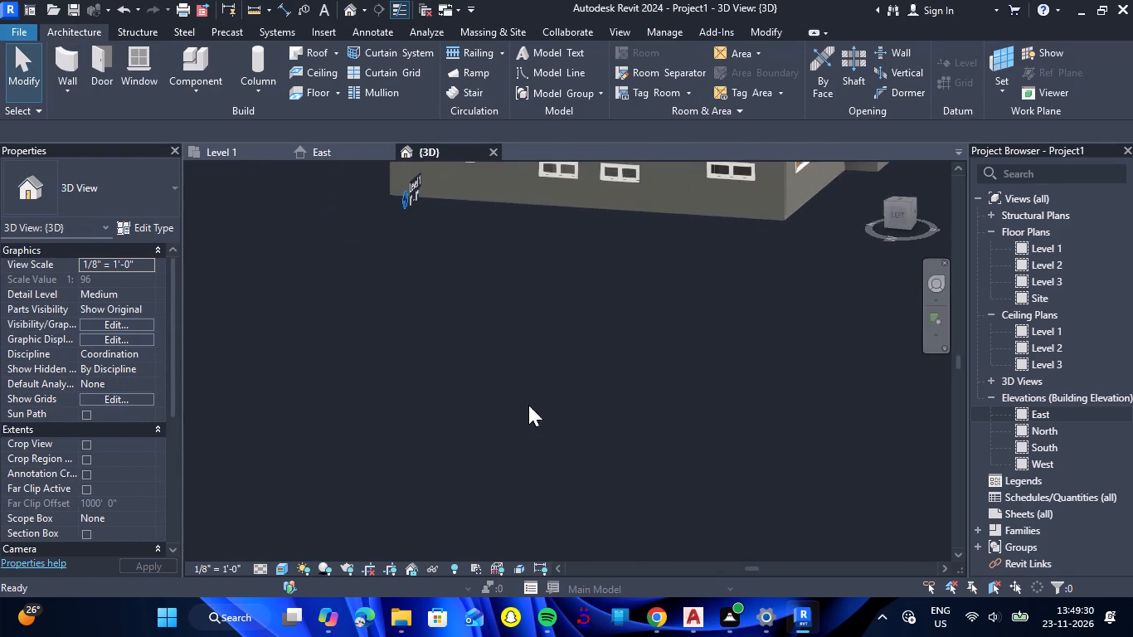
scroll(550, 421, "down", 4)
scroll(513, 278, "up", 8)
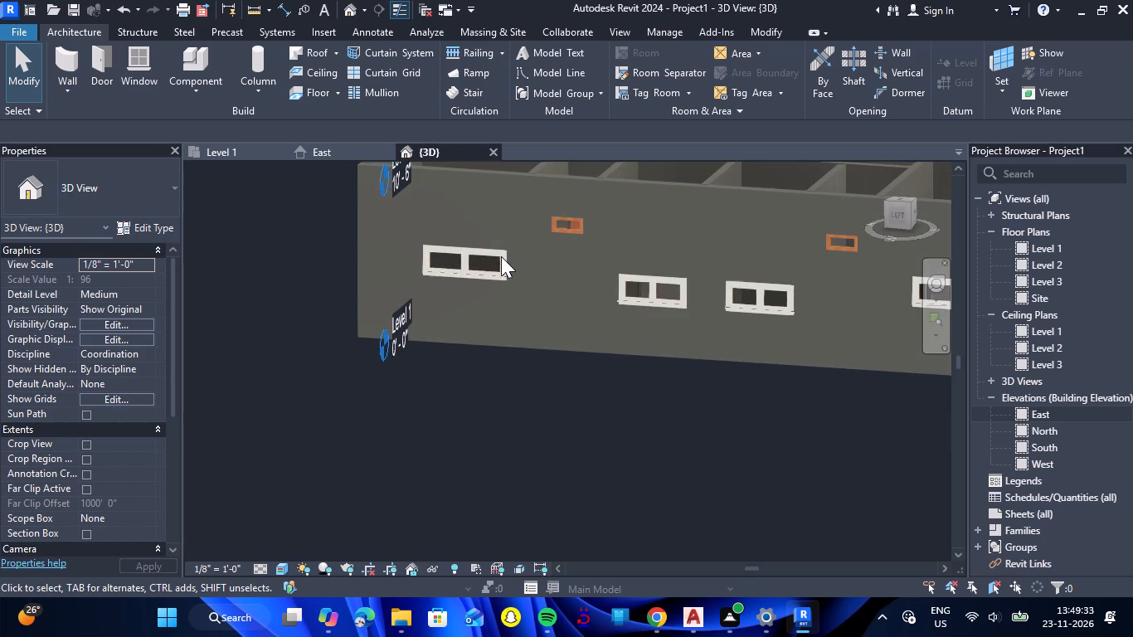
scroll(499, 254, "up", 7)
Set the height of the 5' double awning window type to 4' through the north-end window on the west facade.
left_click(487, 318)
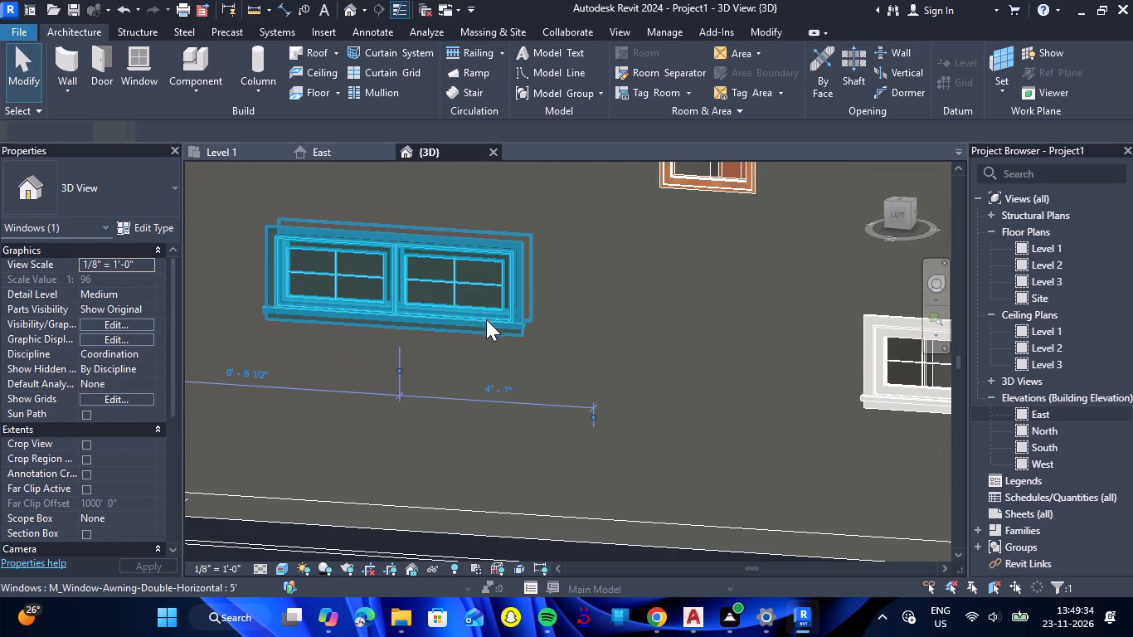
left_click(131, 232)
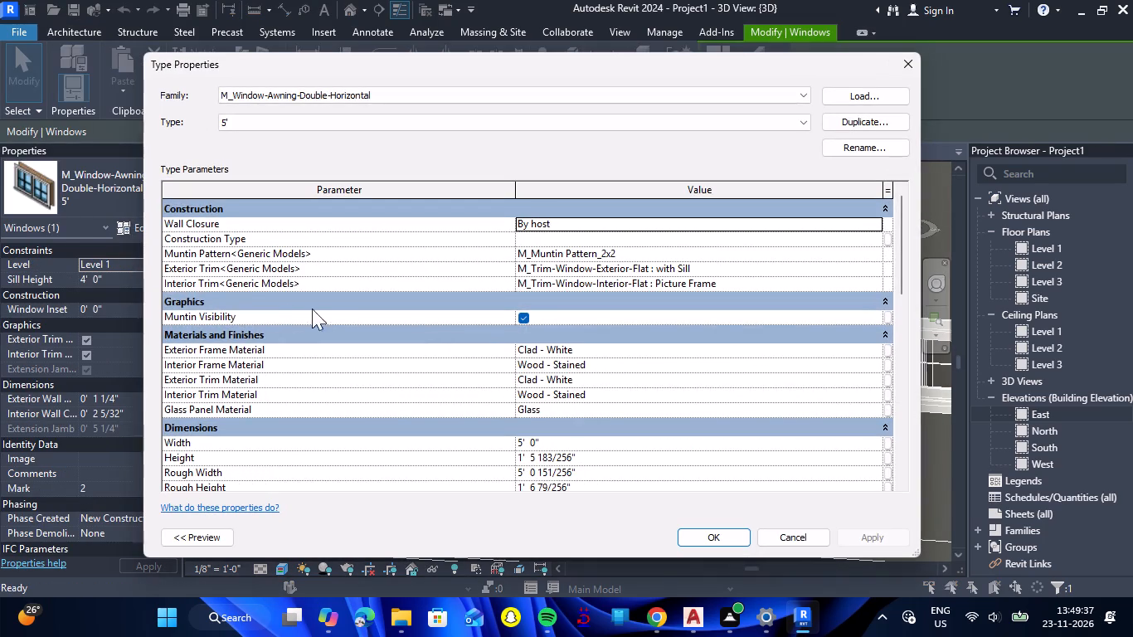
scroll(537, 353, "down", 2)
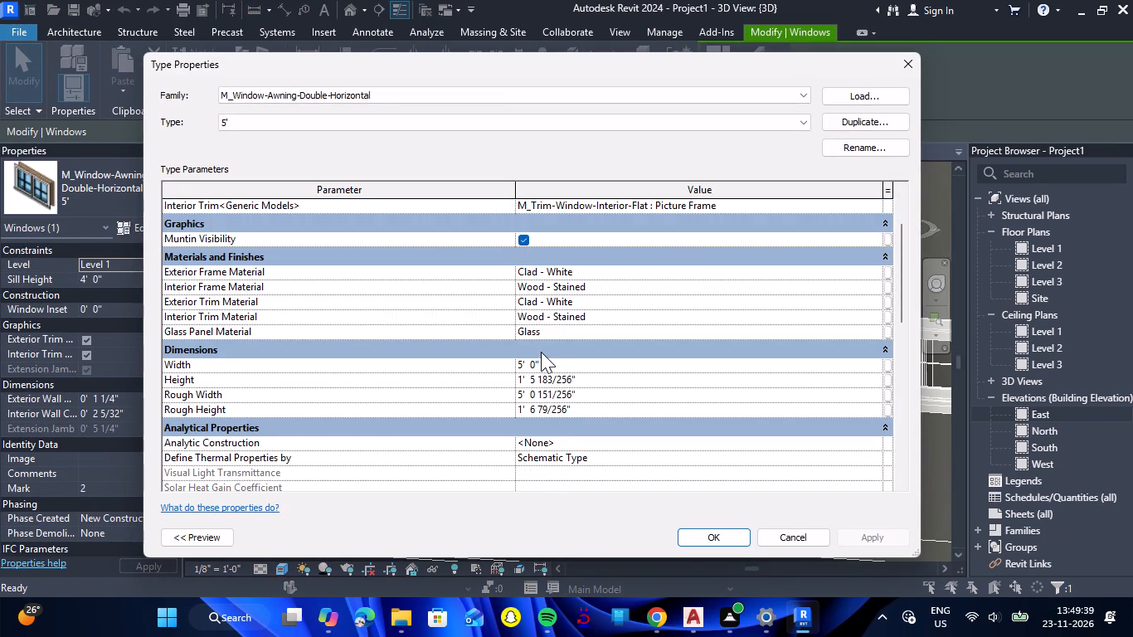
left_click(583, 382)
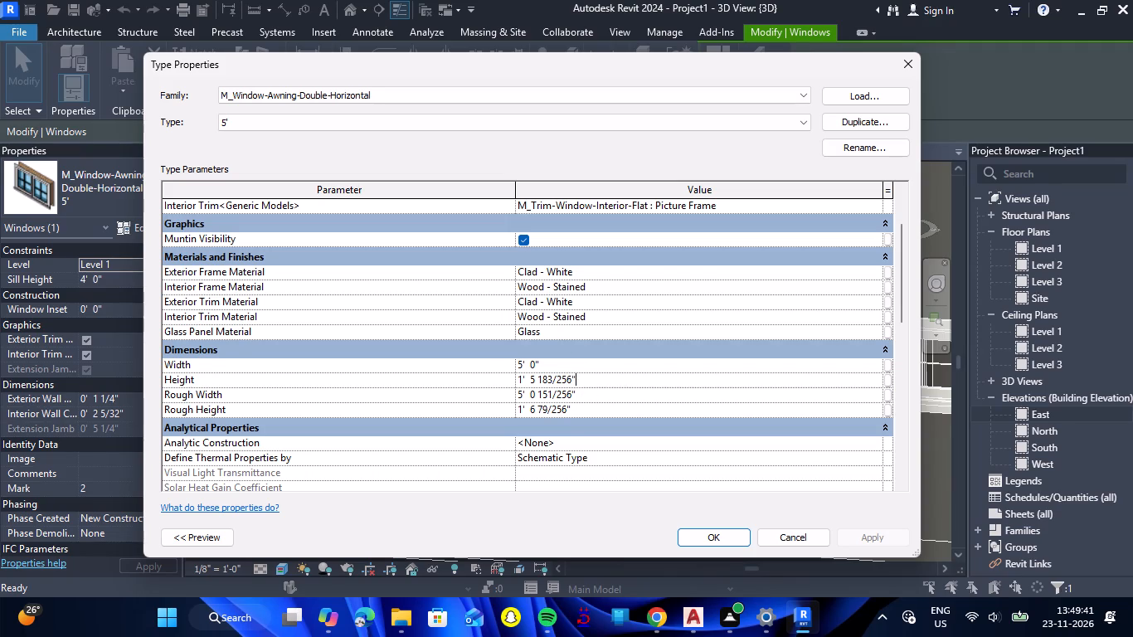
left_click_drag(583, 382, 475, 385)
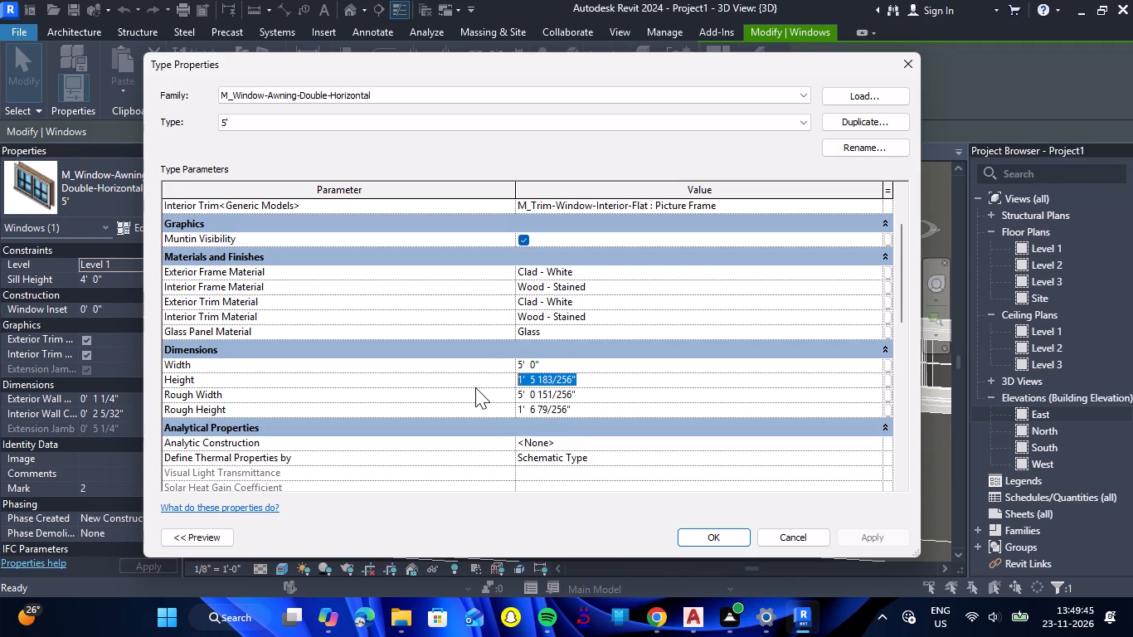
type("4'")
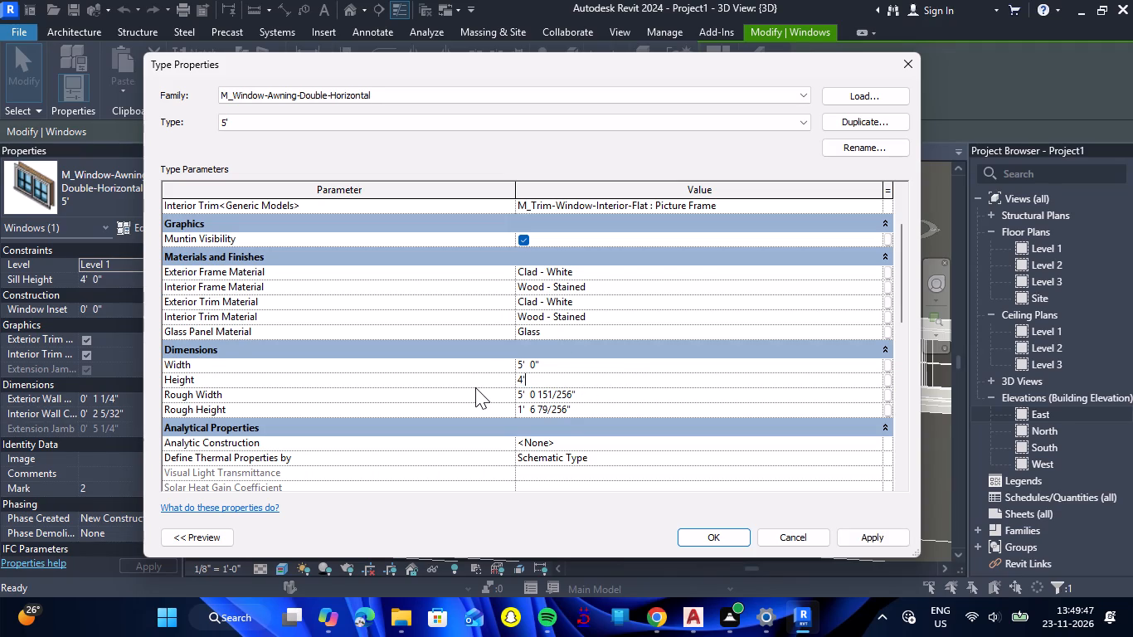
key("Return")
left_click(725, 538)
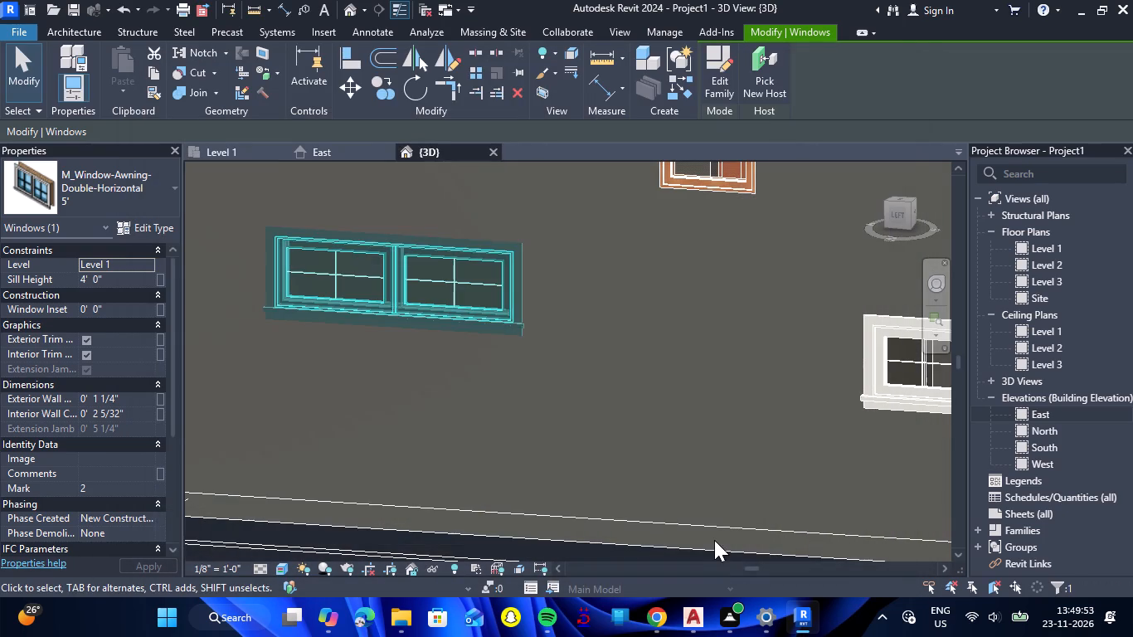
Set the 5' double awning window type's height to 3' in its type properties.
scroll(696, 508, "down", 4)
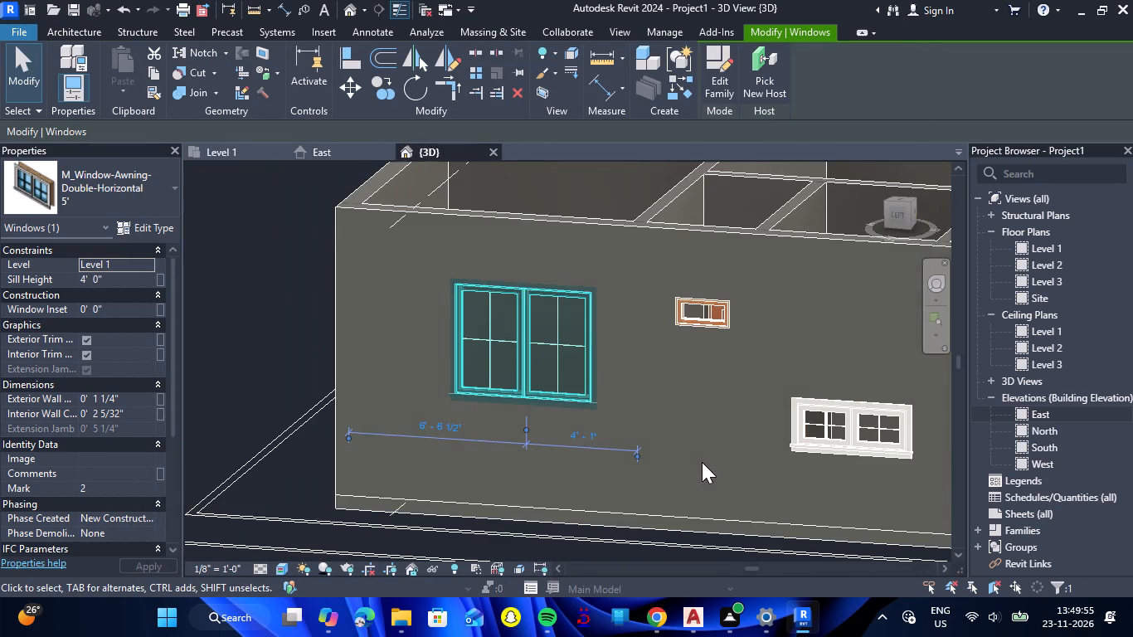
left_click(591, 401)
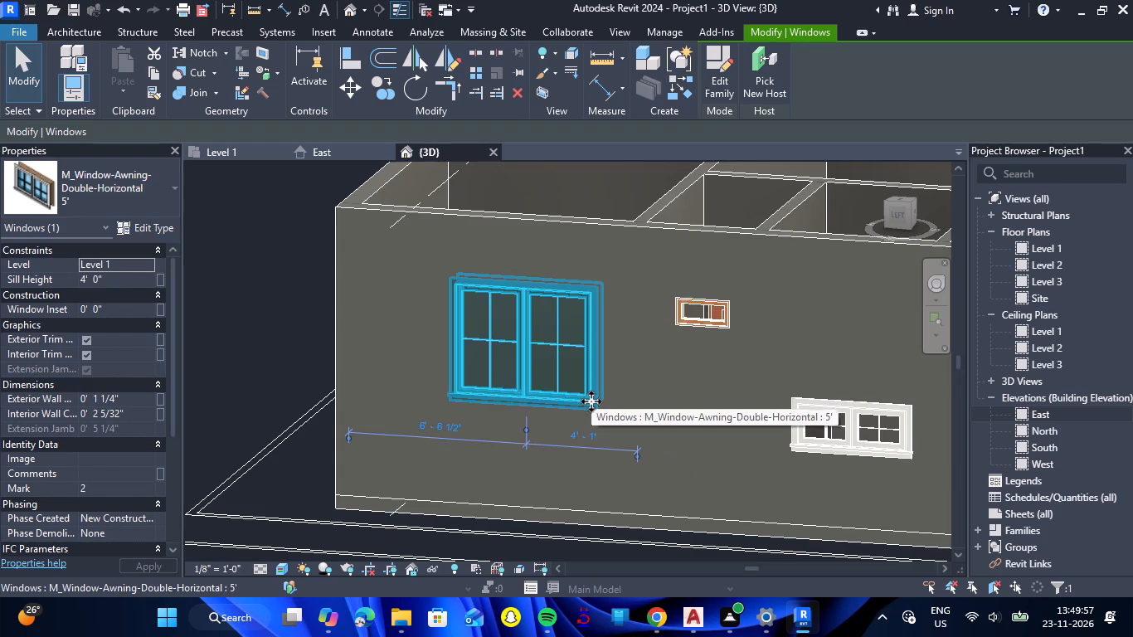
left_click(135, 232)
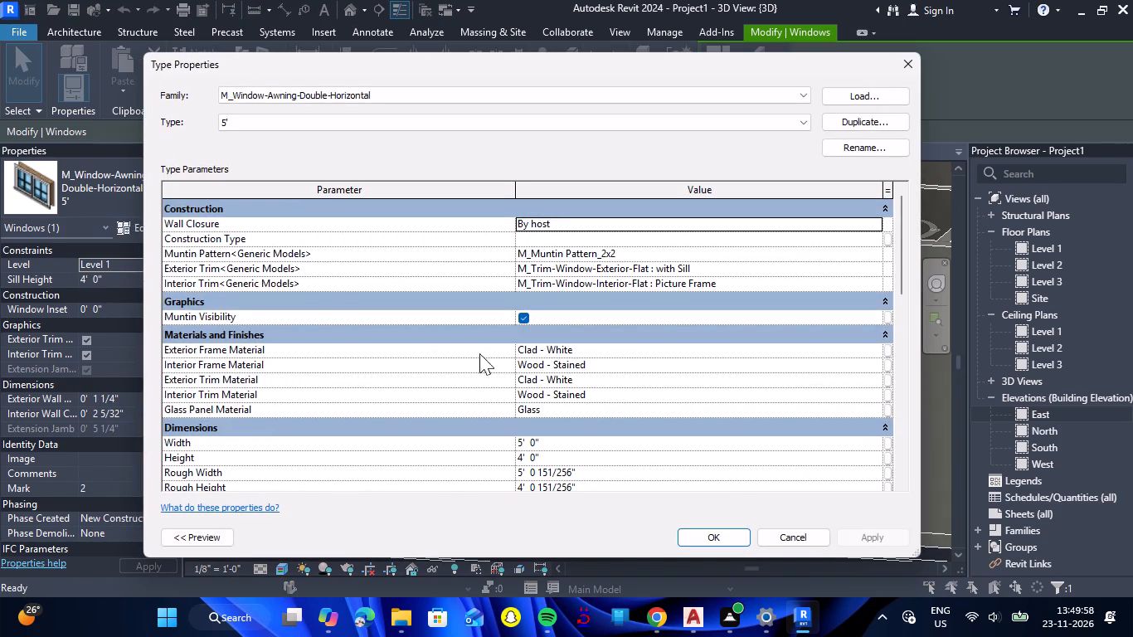
left_click(582, 460)
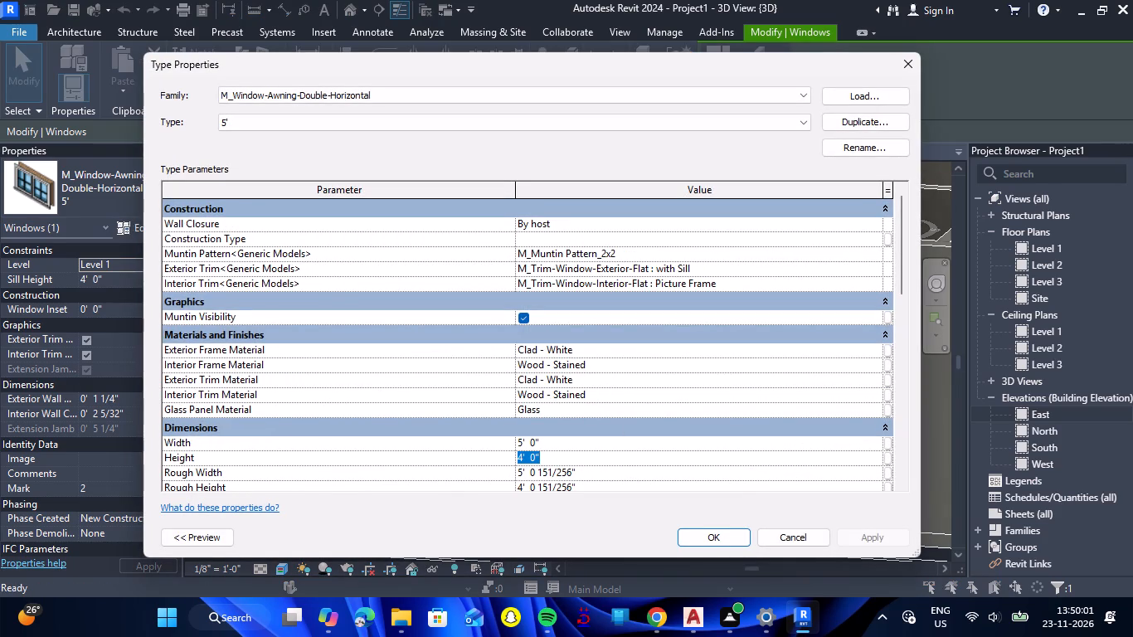
type("3'")
key("Return")
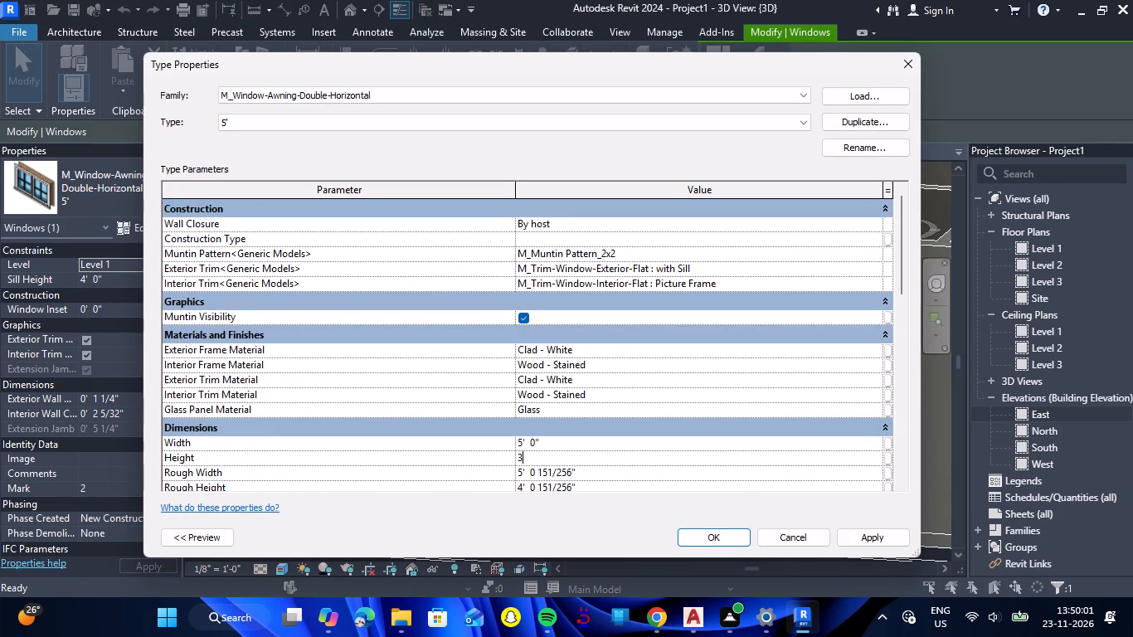
left_click(735, 546)
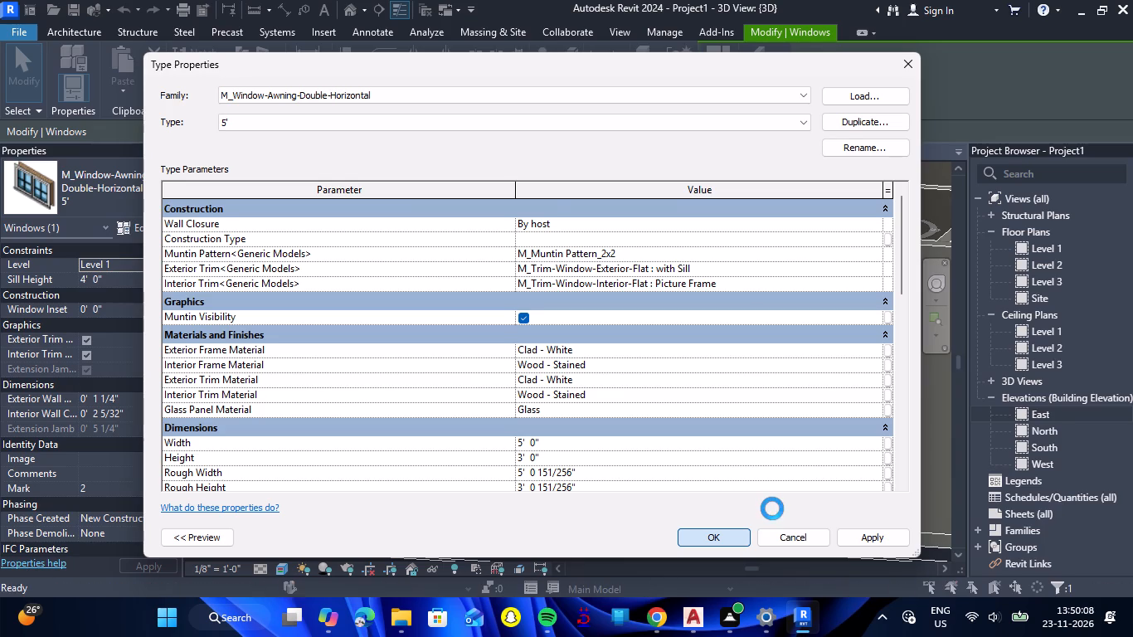
left_click(670, 426)
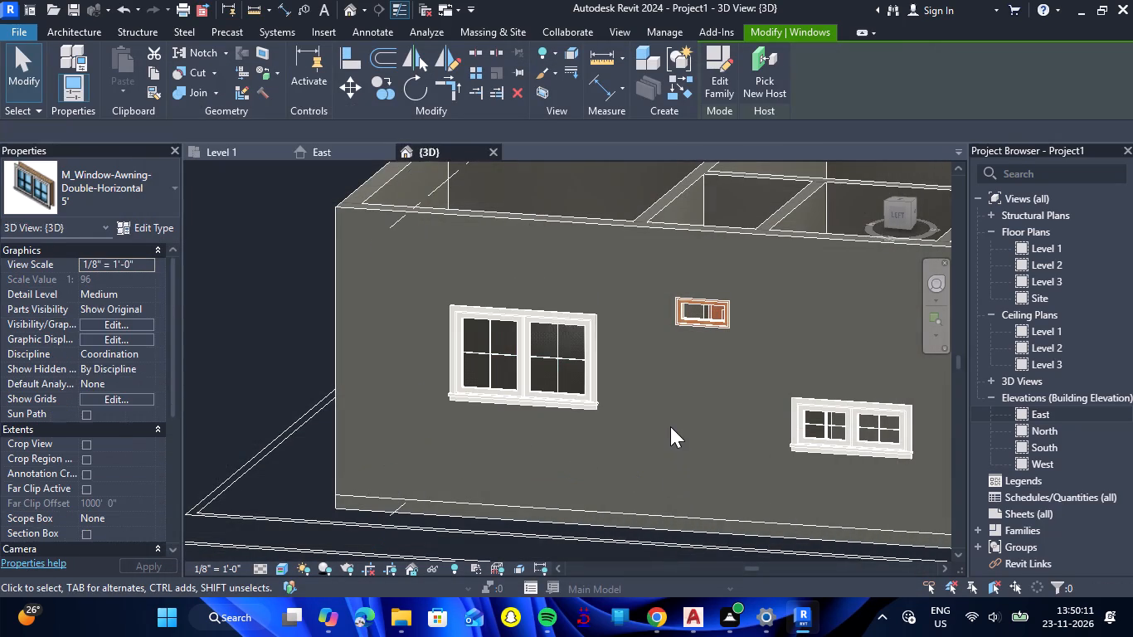
Examine the resized 5' windows around the building from several angles in the 3D view.
scroll(576, 377, "down", 4)
left_click_drag(532, 519, 530, 519)
right_click_drag(532, 519, 530, 519, "shift")
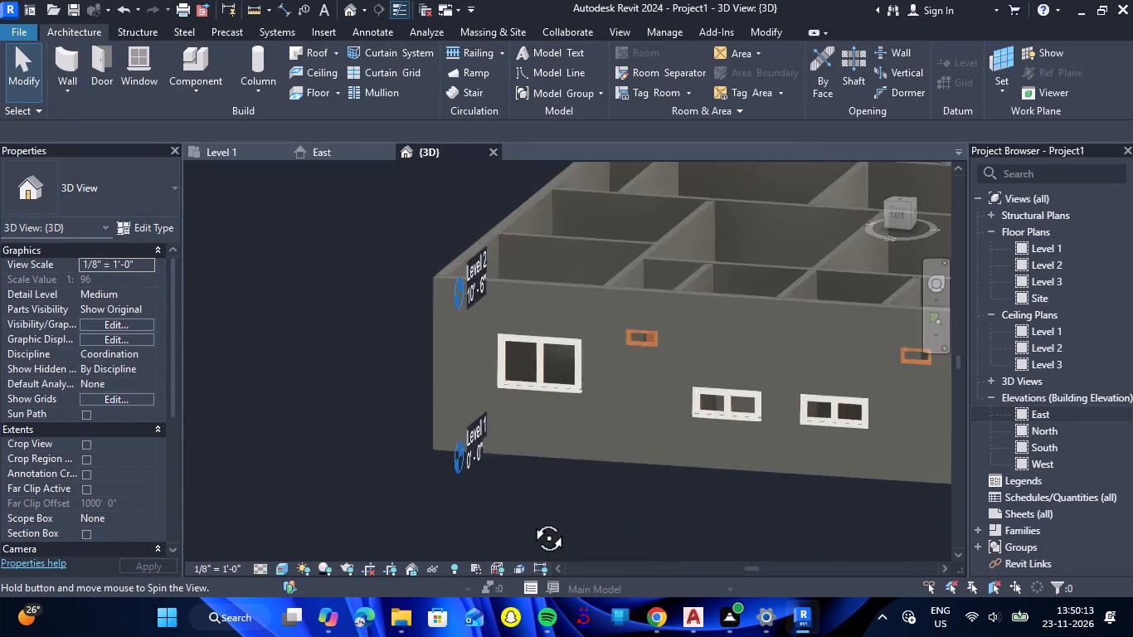
left_click_drag(530, 519, 559, 520)
right_click_drag(530, 519, 559, 520, "shift")
scroll(527, 477, "down", 6)
scroll(745, 516, "up", 6)
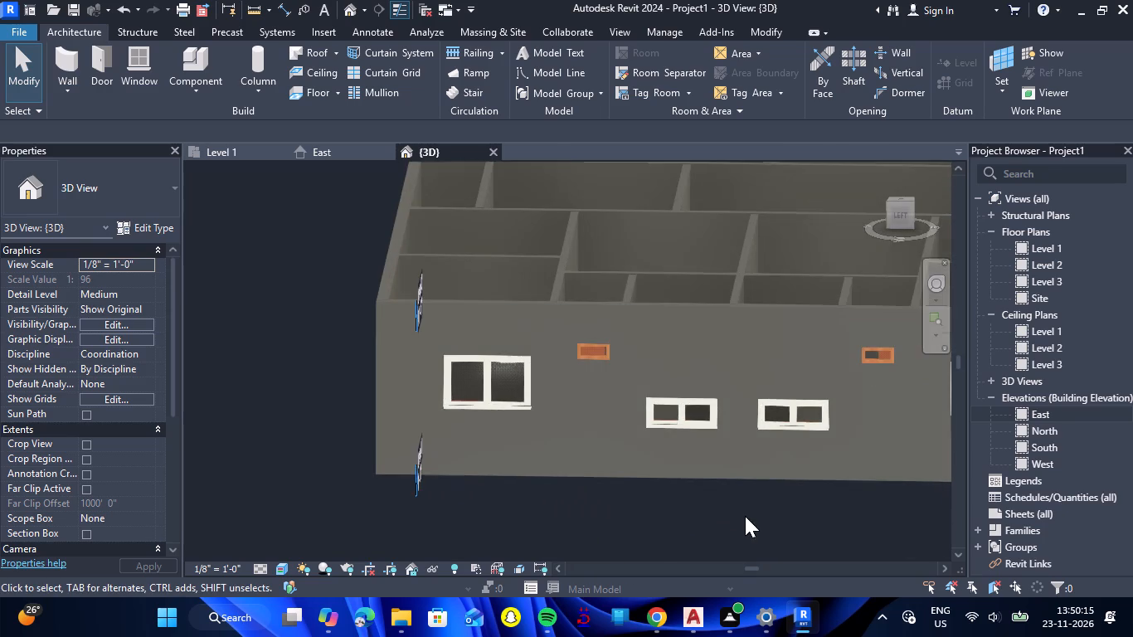
scroll(747, 462, "down", 6)
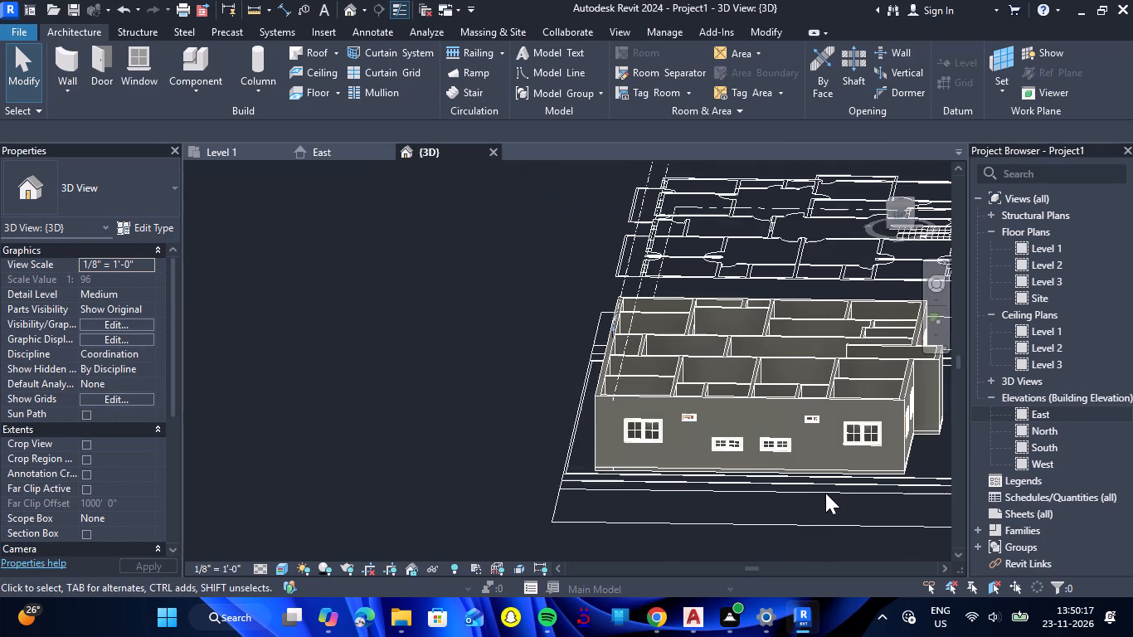
left_click_drag(499, 440, 549, 449)
right_click_drag(499, 440, 548, 449)
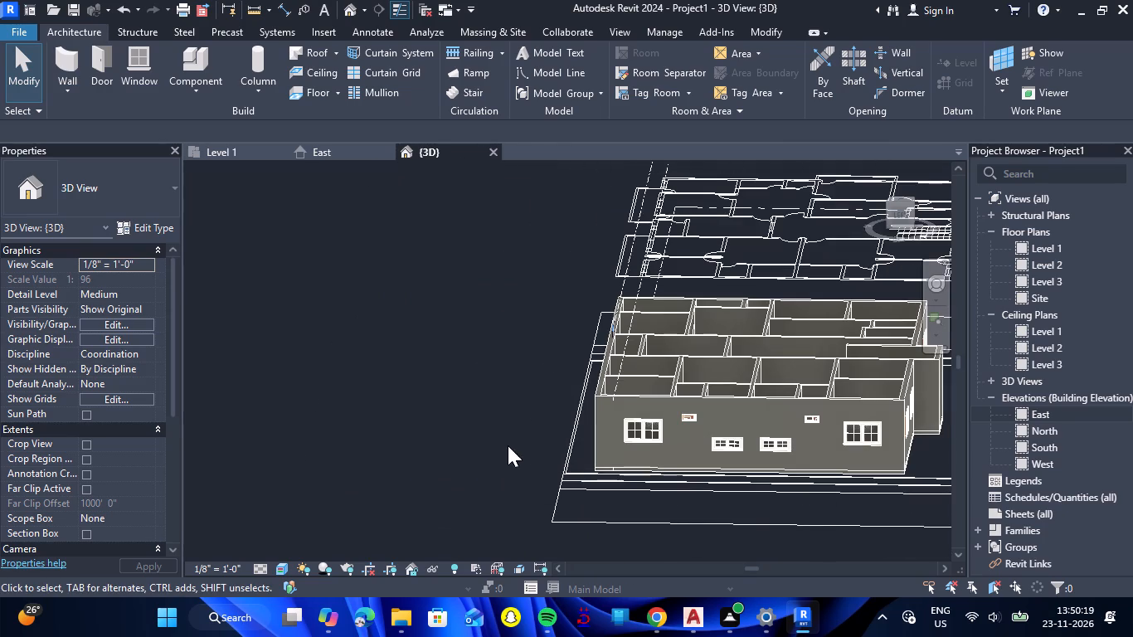
left_click_drag(508, 440, 600, 455, "shift")
right_click_drag(508, 440, 600, 455, "shift")
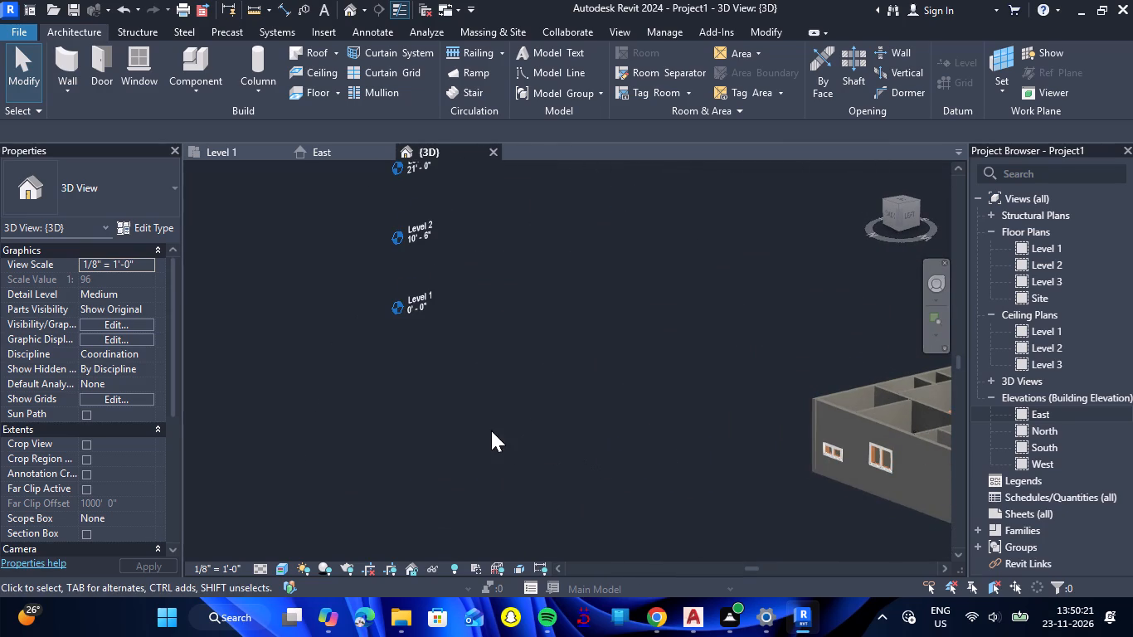
scroll(469, 418, "down", 7)
key("Escape")
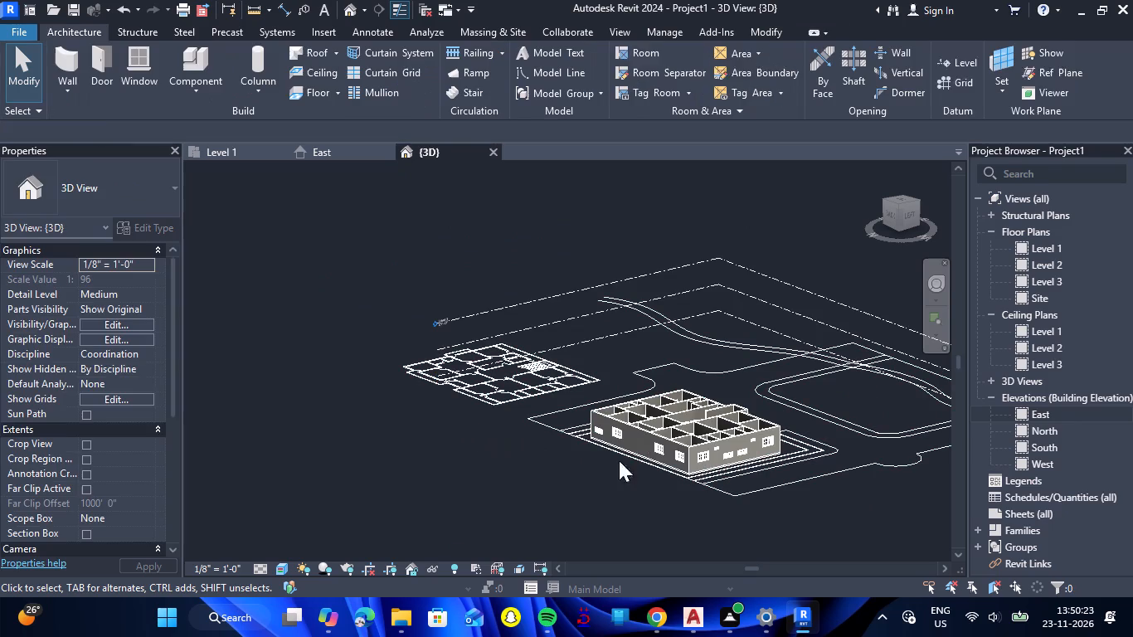
Set the sill height of the northern 4' awning window in the middle of the west facade to 4'.
scroll(805, 499, "up", 8)
scroll(548, 355, "up", 5)
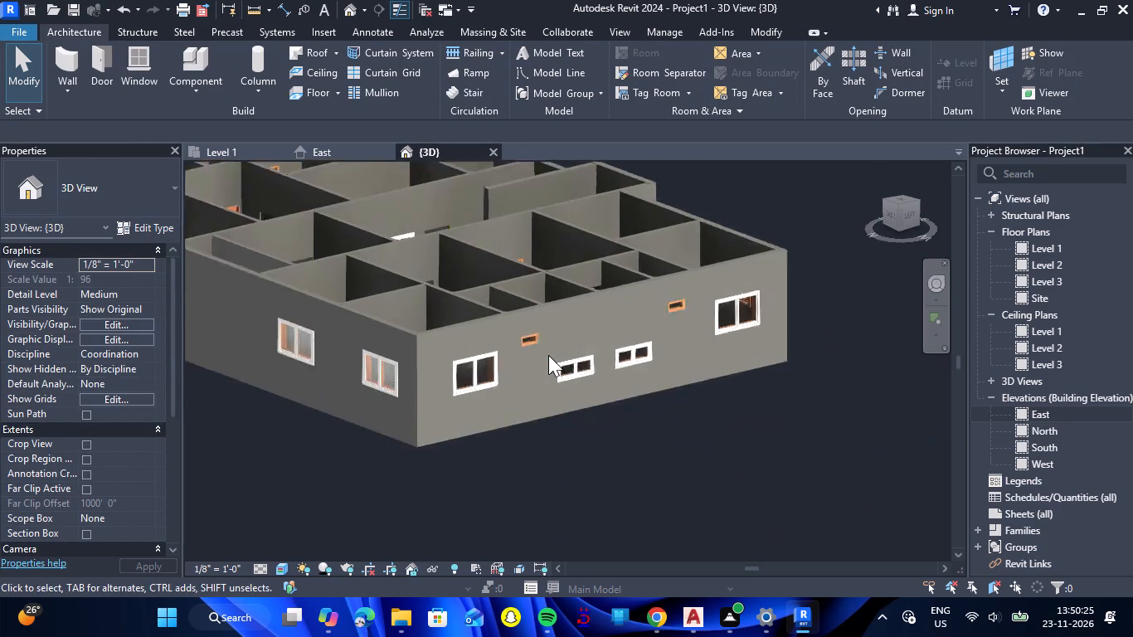
left_click(576, 381)
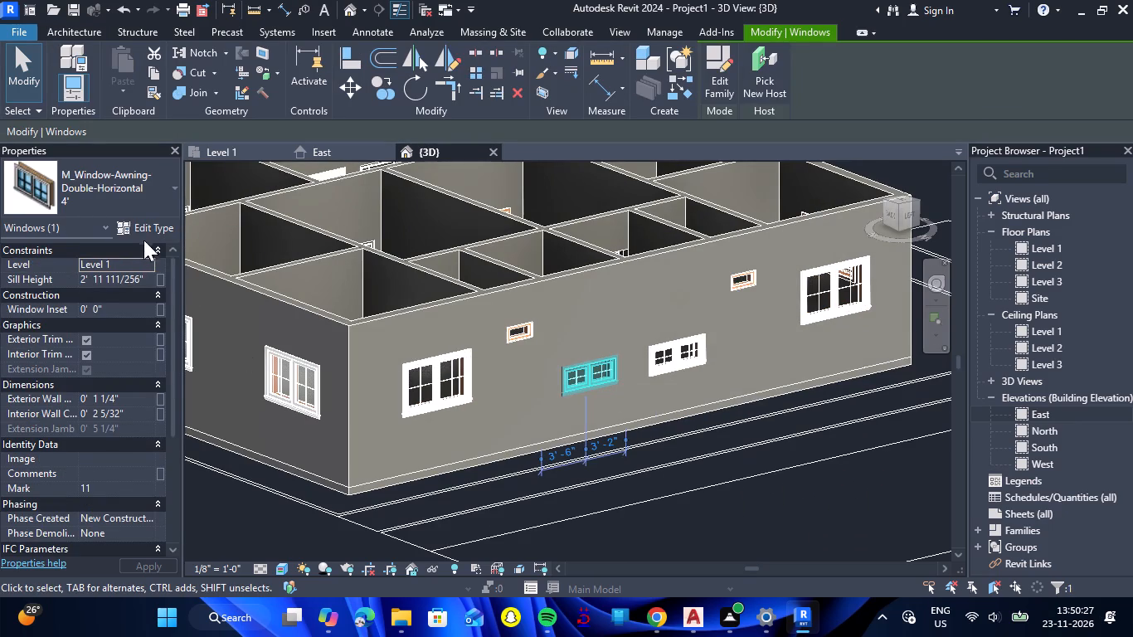
left_click(148, 282)
left_click_drag(148, 282, 26, 284)
type("4'")
key("Return")
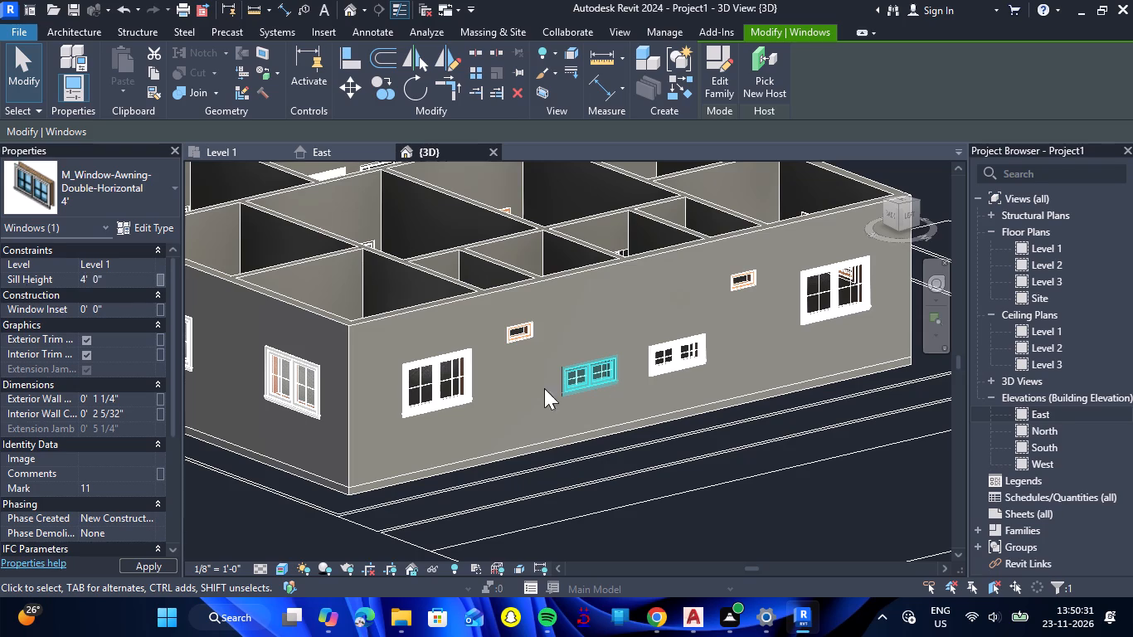
left_click(840, 517)
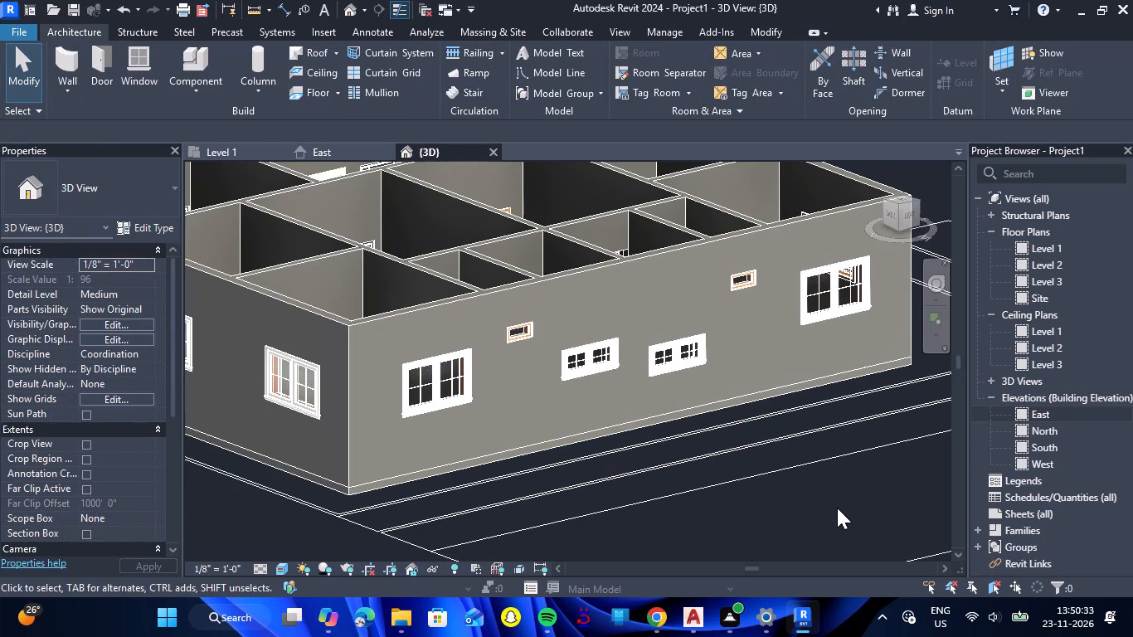
Set the 4' double awning window type's height to 3' in its type properties.
left_click(603, 367)
left_click(152, 232)
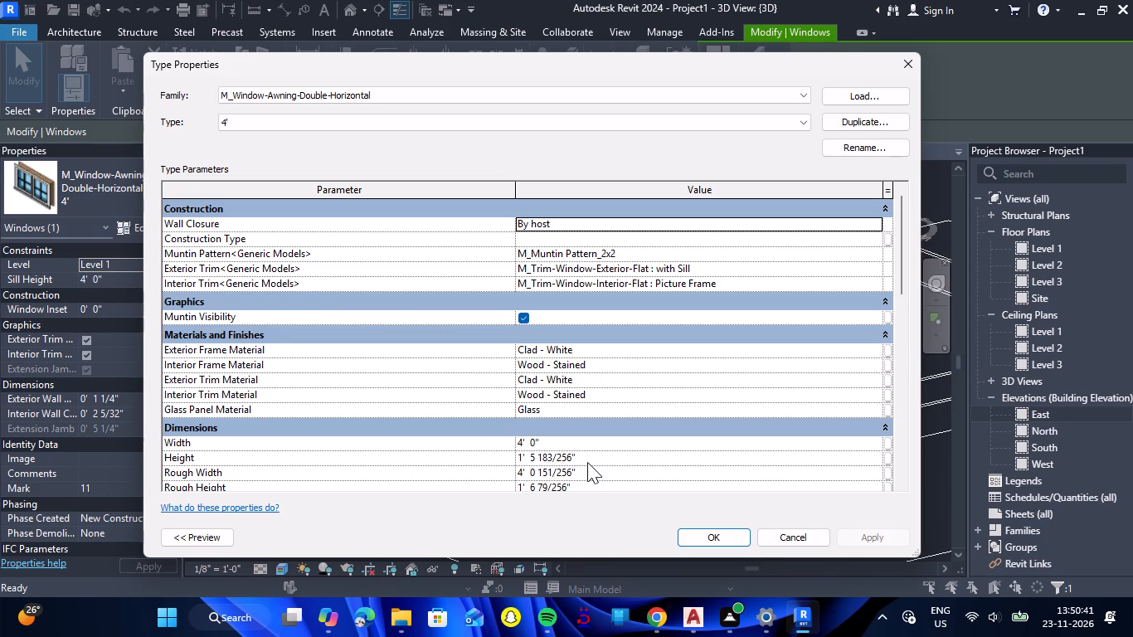
left_click(587, 460)
type("3'")
key("Return")
left_click(722, 539)
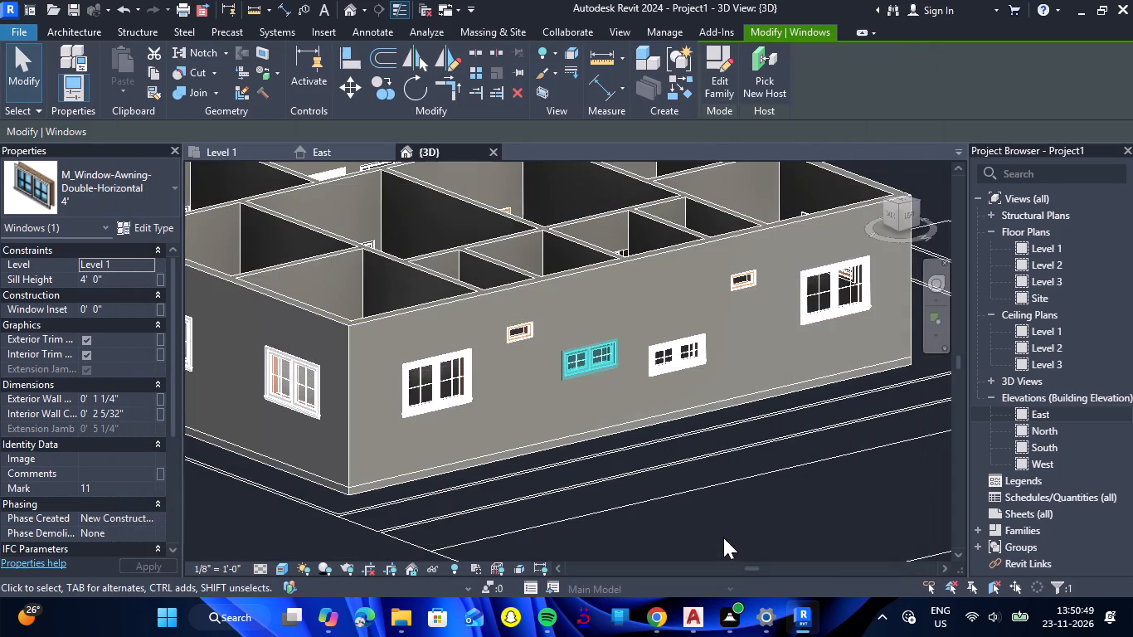
left_click(745, 506)
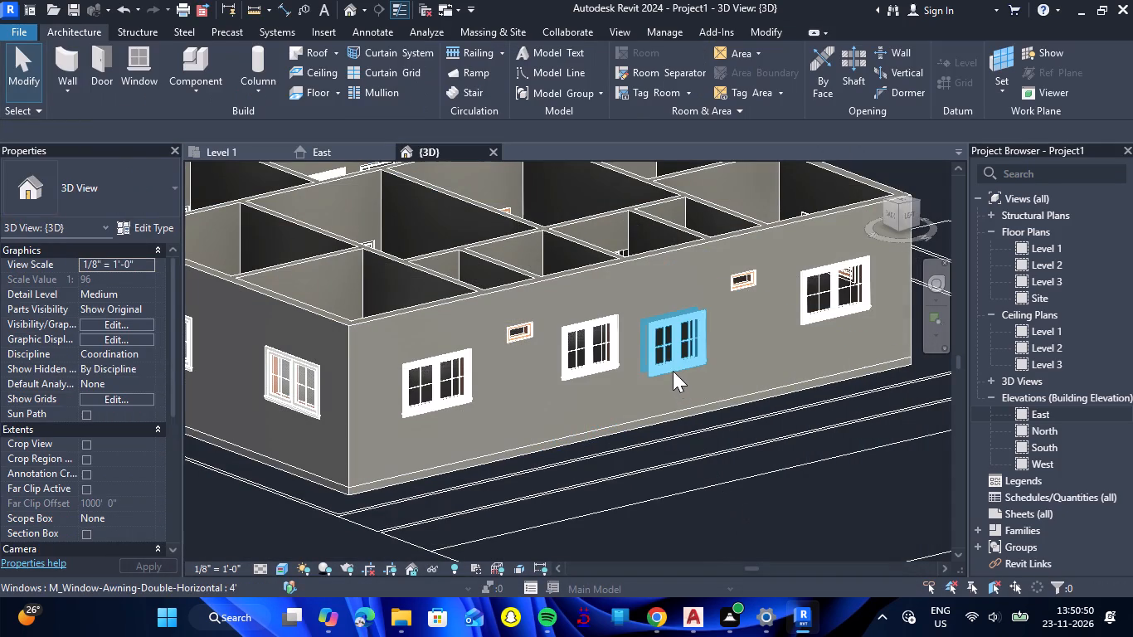
Set the sill height of the southern 4' awning window in the middle of the west facade to 4'.
left_click(673, 371)
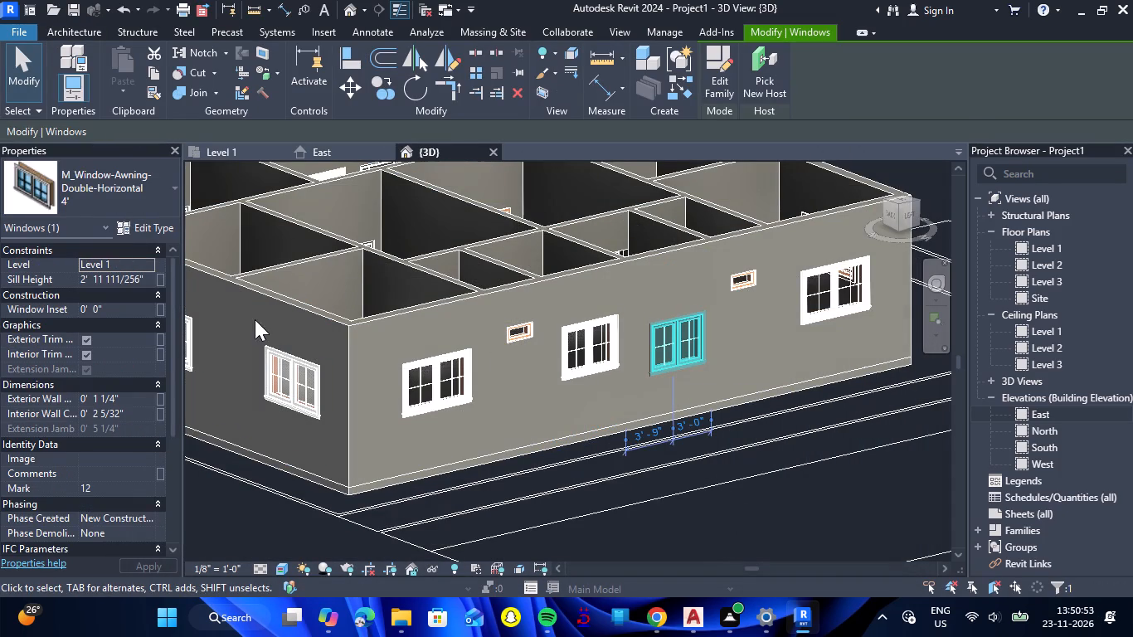
left_click(149, 282)
left_click_drag(148, 282, 24, 282)
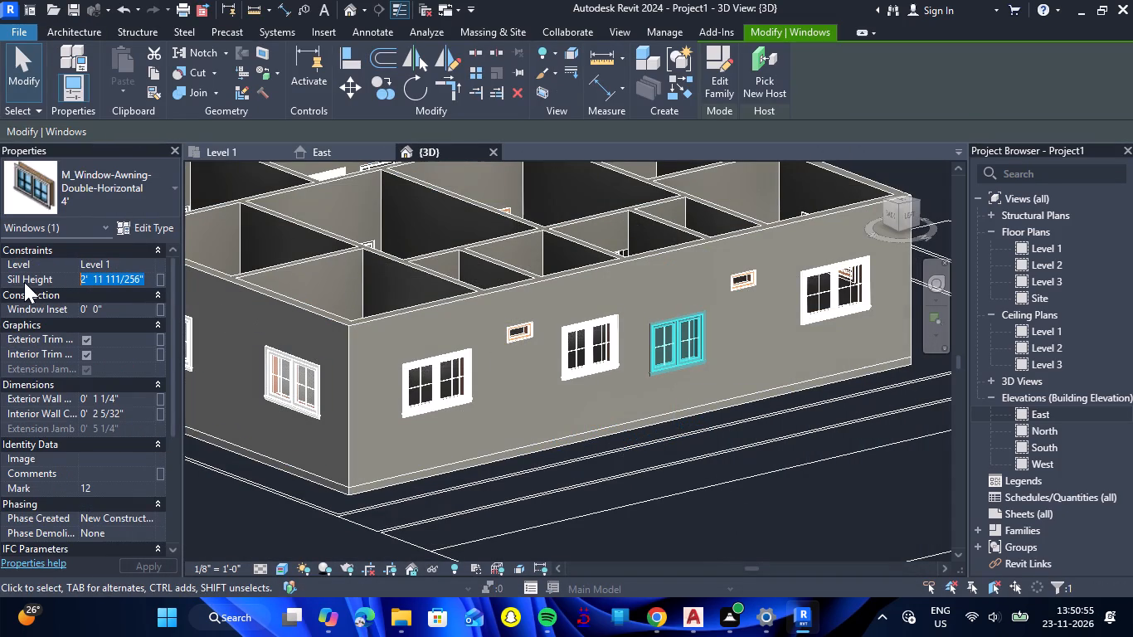
type("4'")
key("Return")
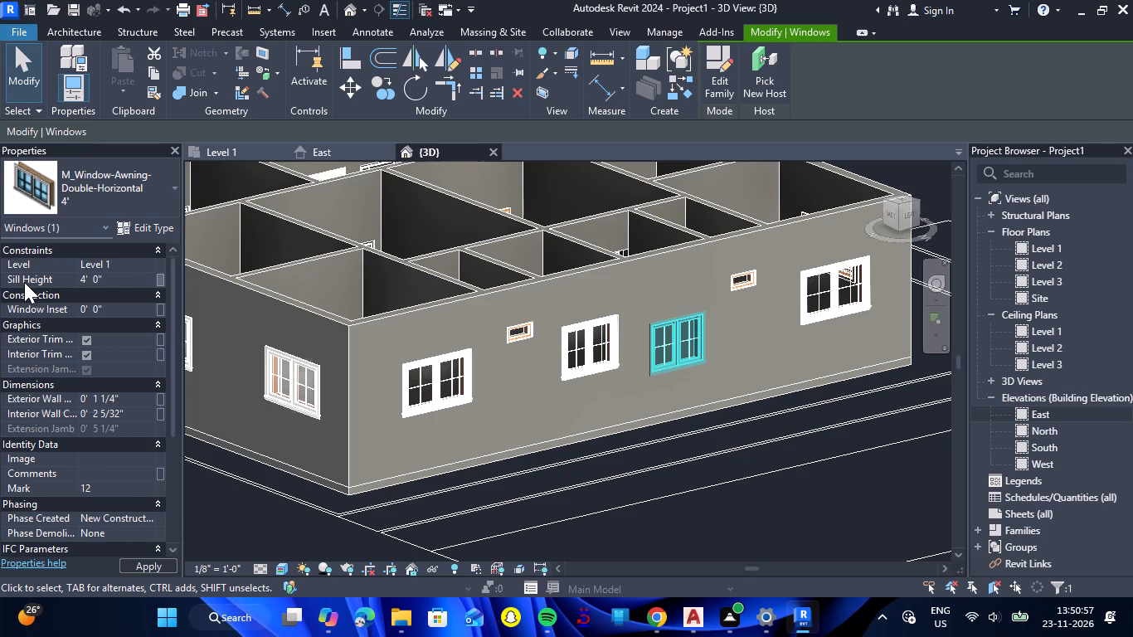
left_click(810, 505)
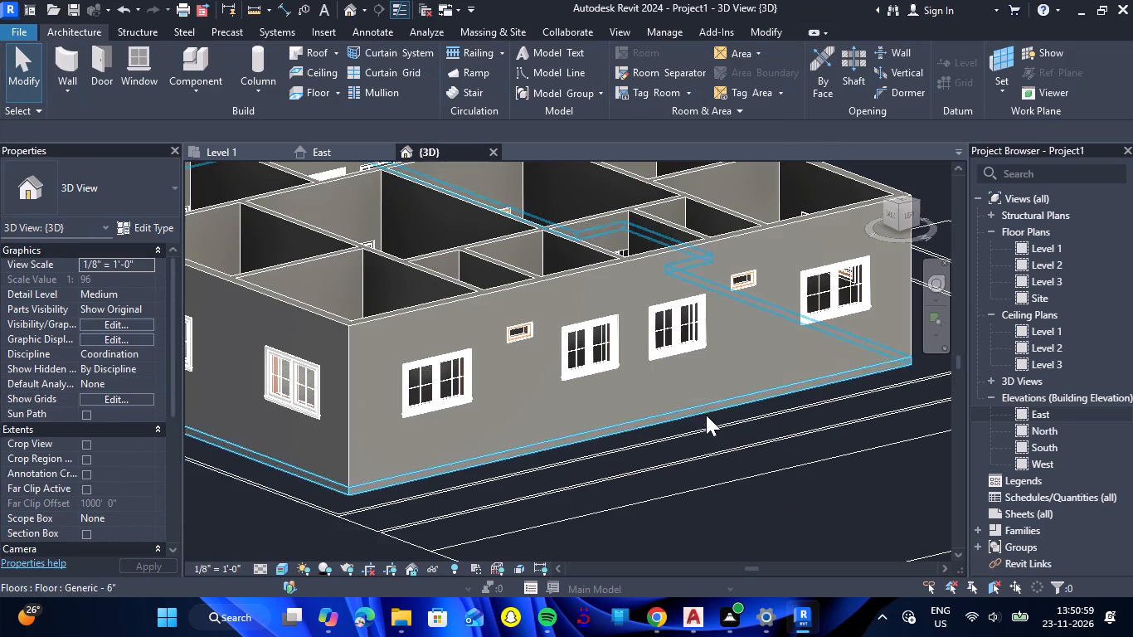
Set the sill height of the 4' awning window just east of the main entrance door on the south facade to 4'.
scroll(700, 394, "down", 5)
left_click_drag(883, 430, 858, 436, "shift")
right_click_drag(883, 430, 858, 436, "shift")
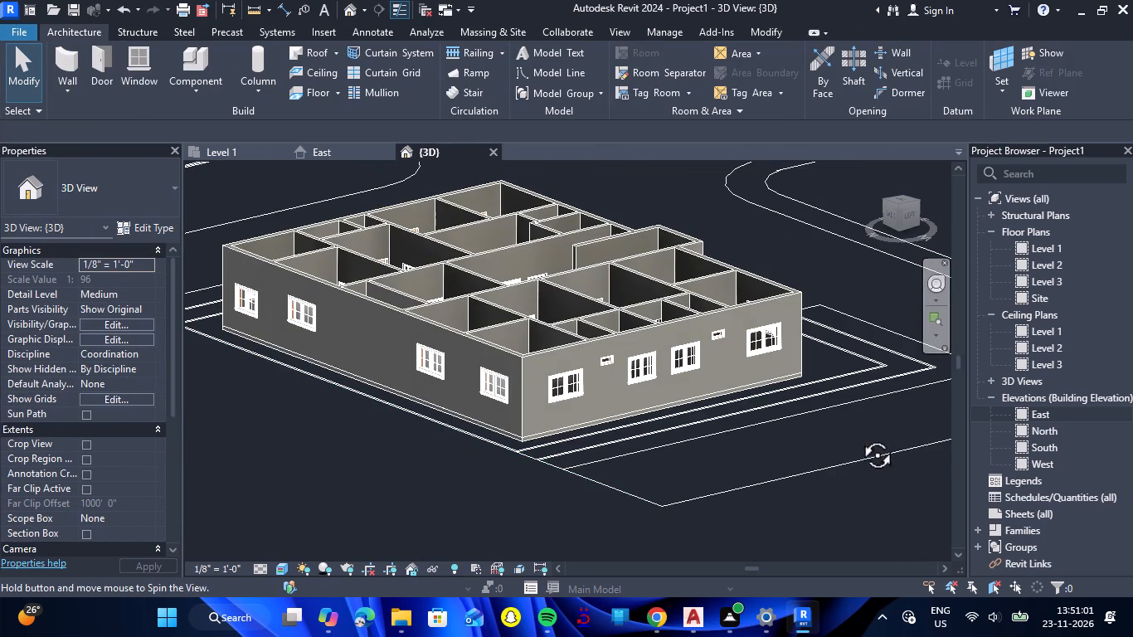
left_click_drag(858, 436, 744, 447, "shift")
right_click_drag(858, 436, 744, 447, "shift")
scroll(755, 445, "down", 4)
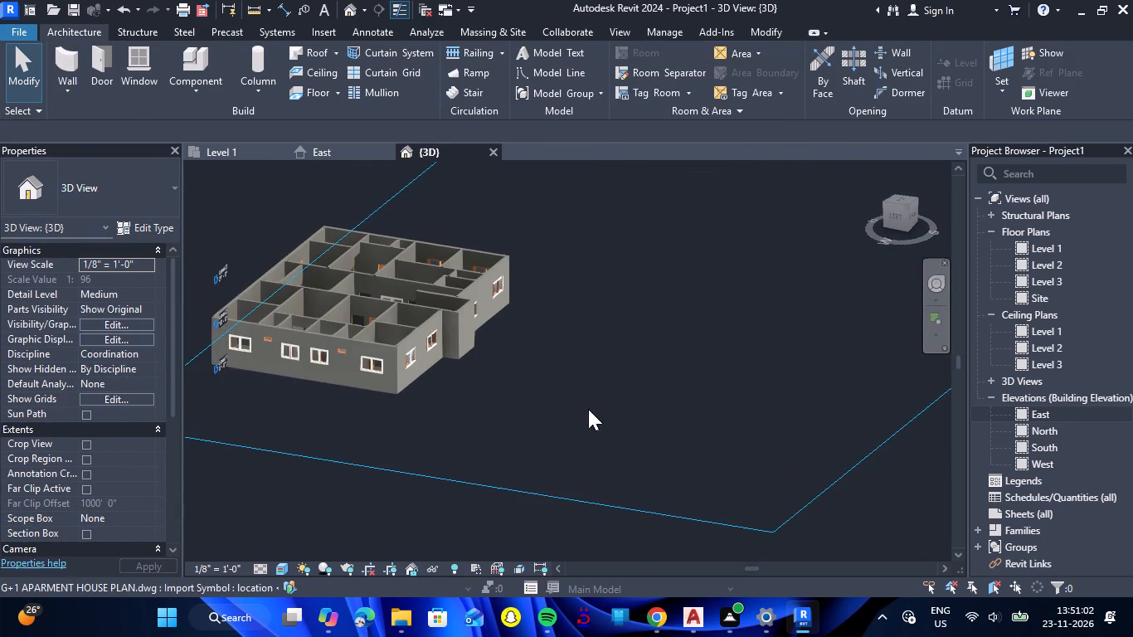
scroll(423, 333, "up", 5)
left_click_drag(771, 368, 644, 369)
right_click_drag(771, 368, 644, 369, "shift")
scroll(667, 377, "down", 6)
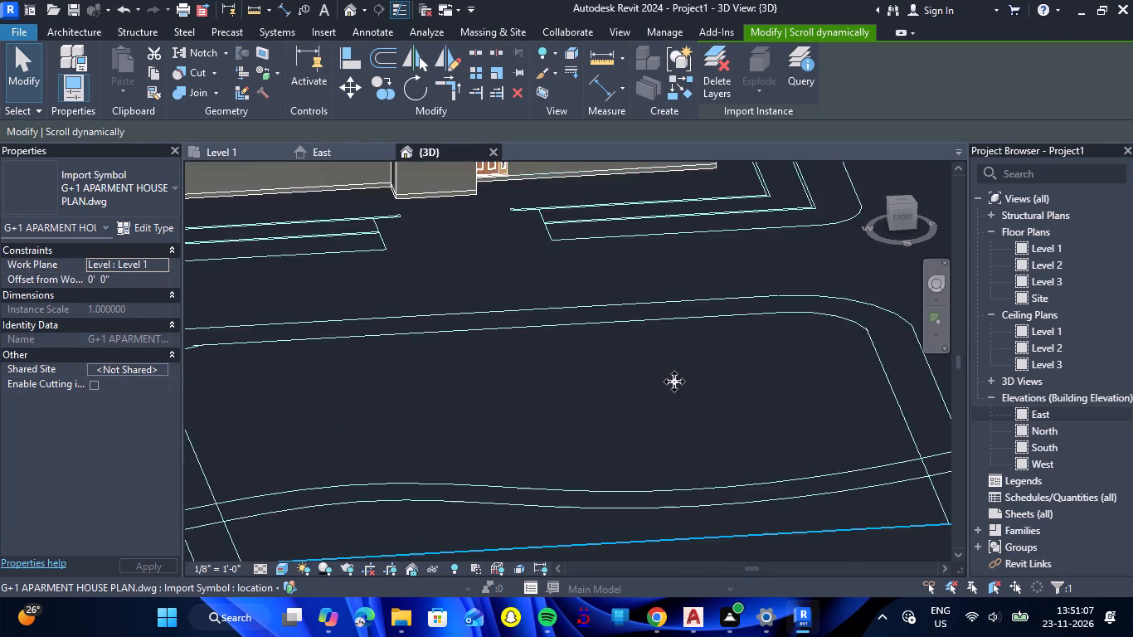
scroll(620, 258, "up", 10)
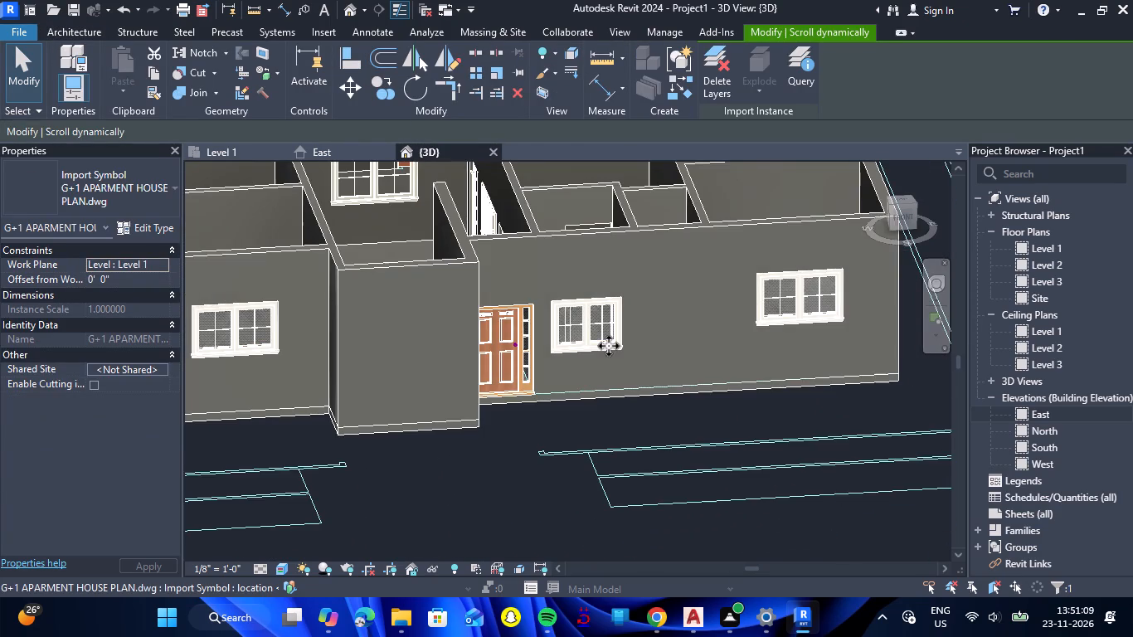
key("Escape")
scroll(610, 346, "up", 5)
left_click(610, 346)
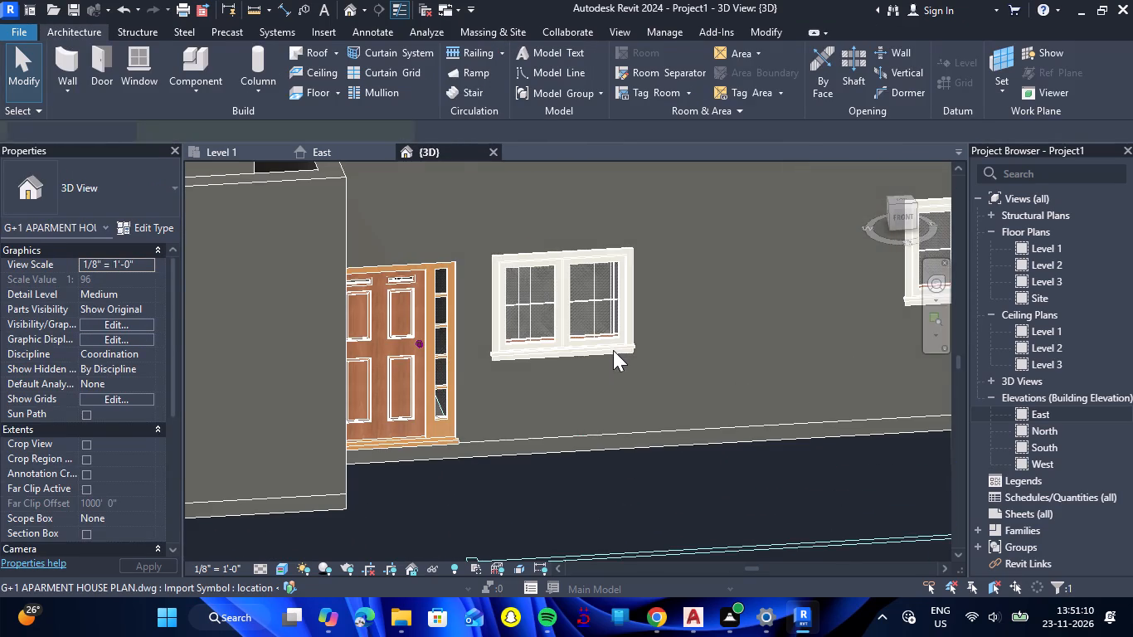
key("Escape")
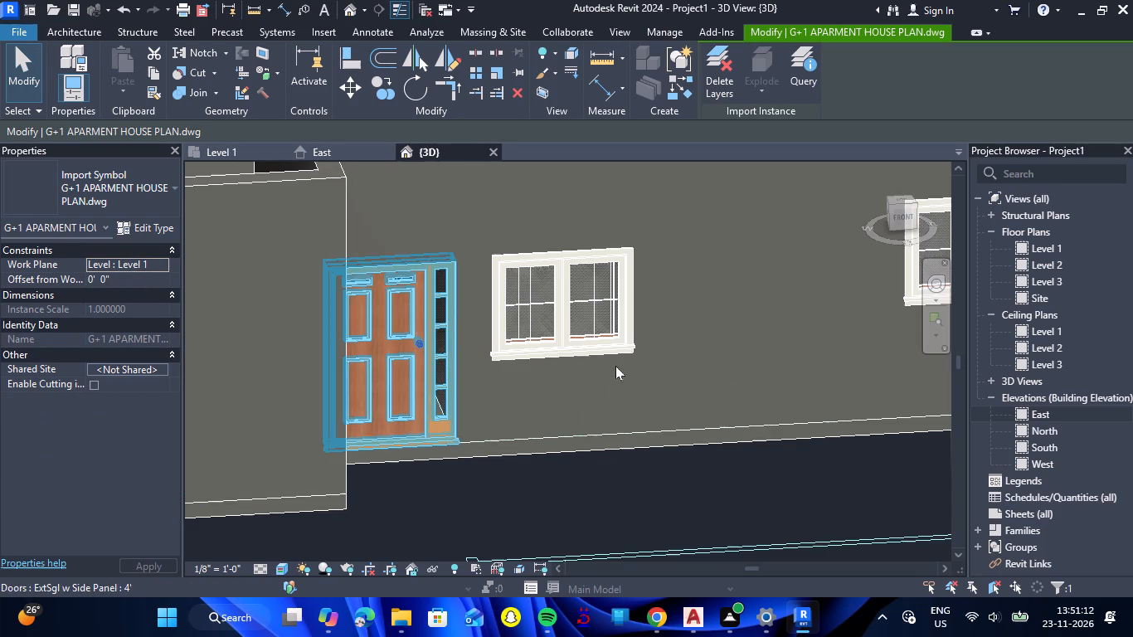
left_click(612, 347)
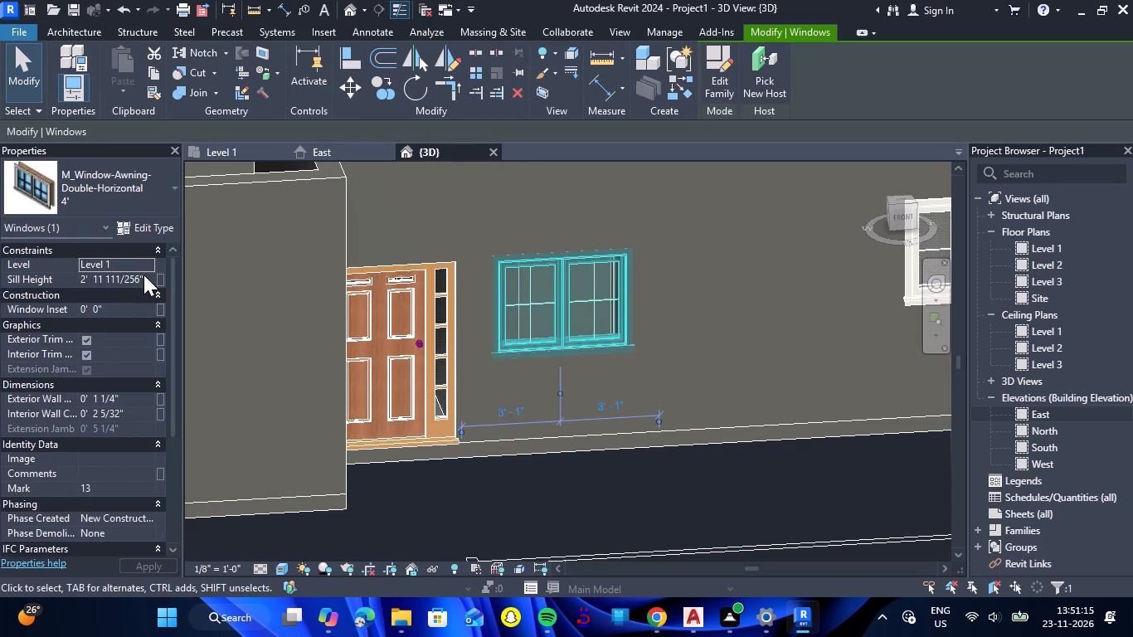
left_click_drag(145, 279, 105, 280)
left_click_drag(148, 279, 47, 280)
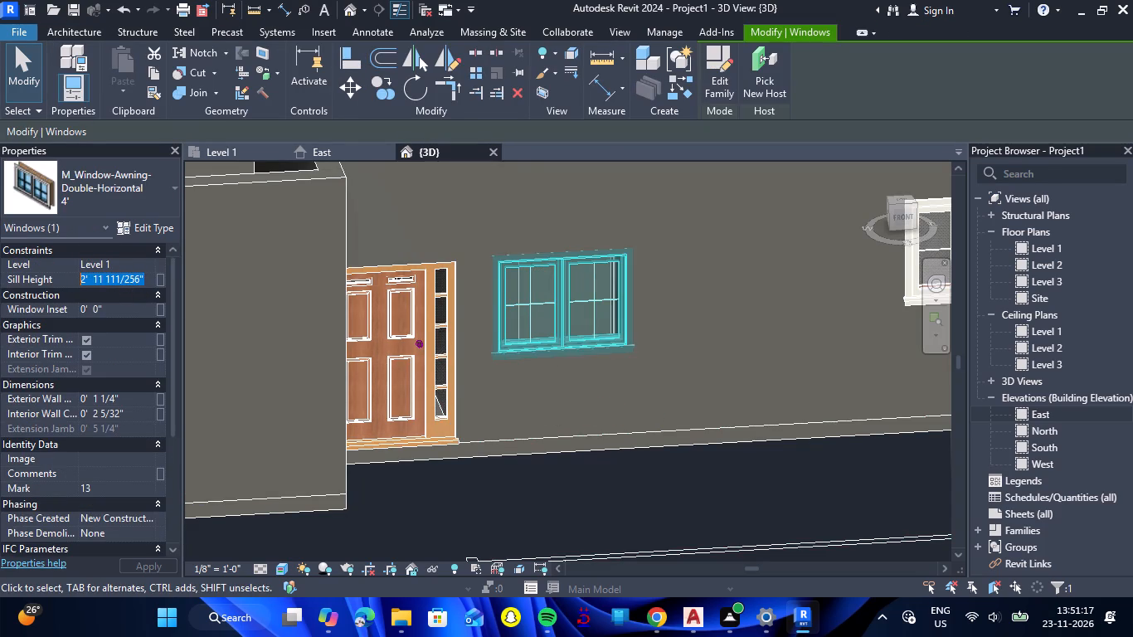
left_click_drag(47, 280, 46, 280)
type("4'")
key("Return")
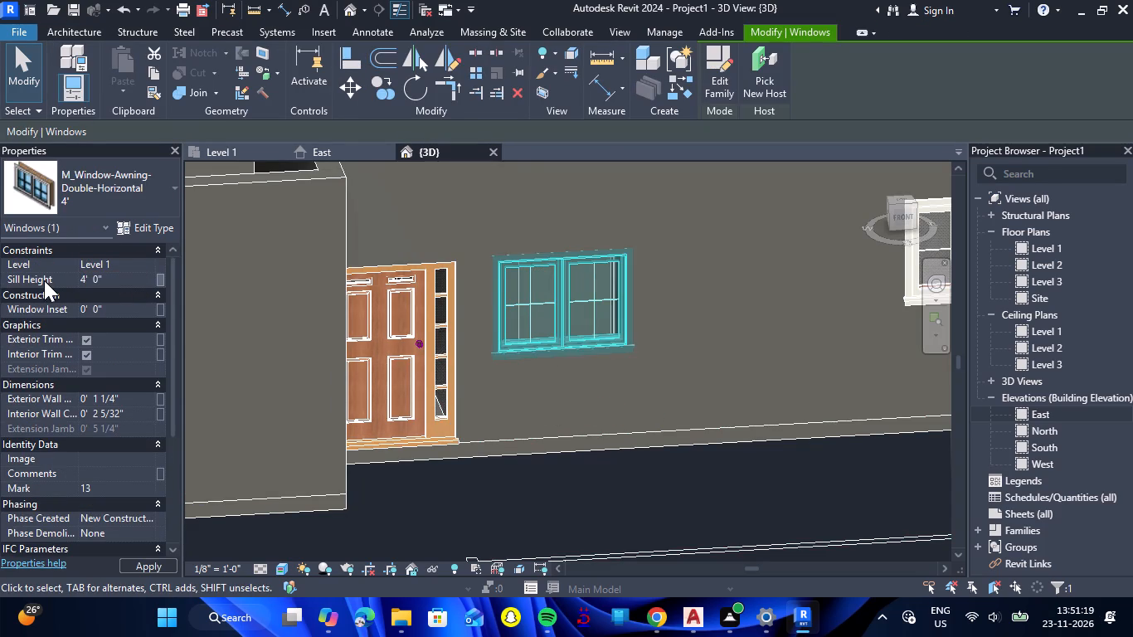
left_click(670, 510)
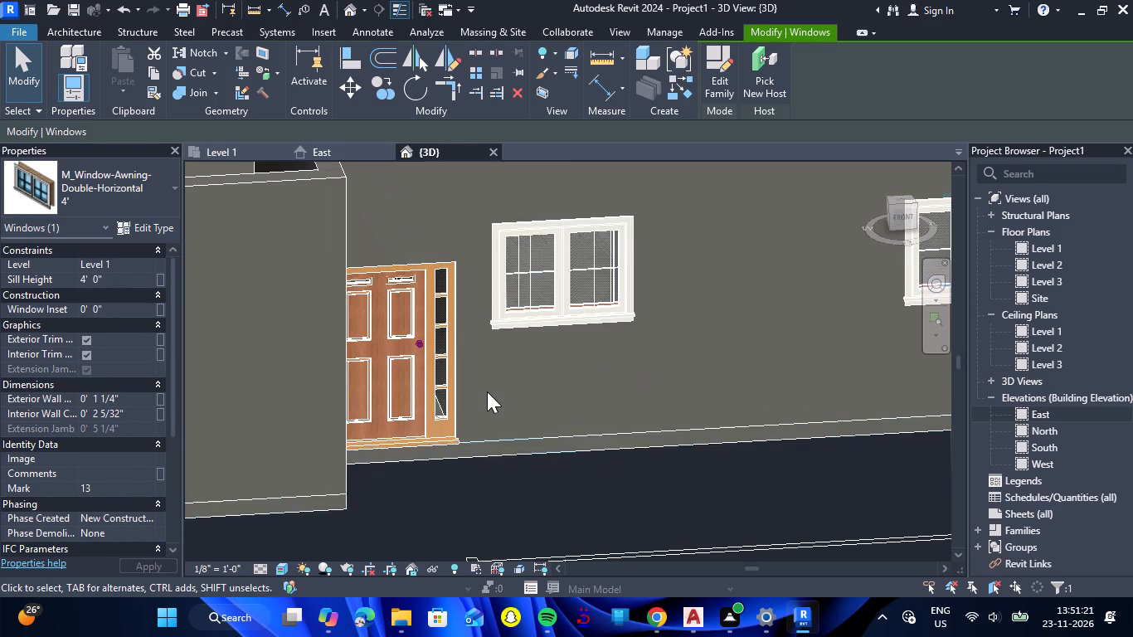
Set the sill height of the 4' awning window at the northern end of the east facade to 4'.
scroll(482, 385, "down", 8)
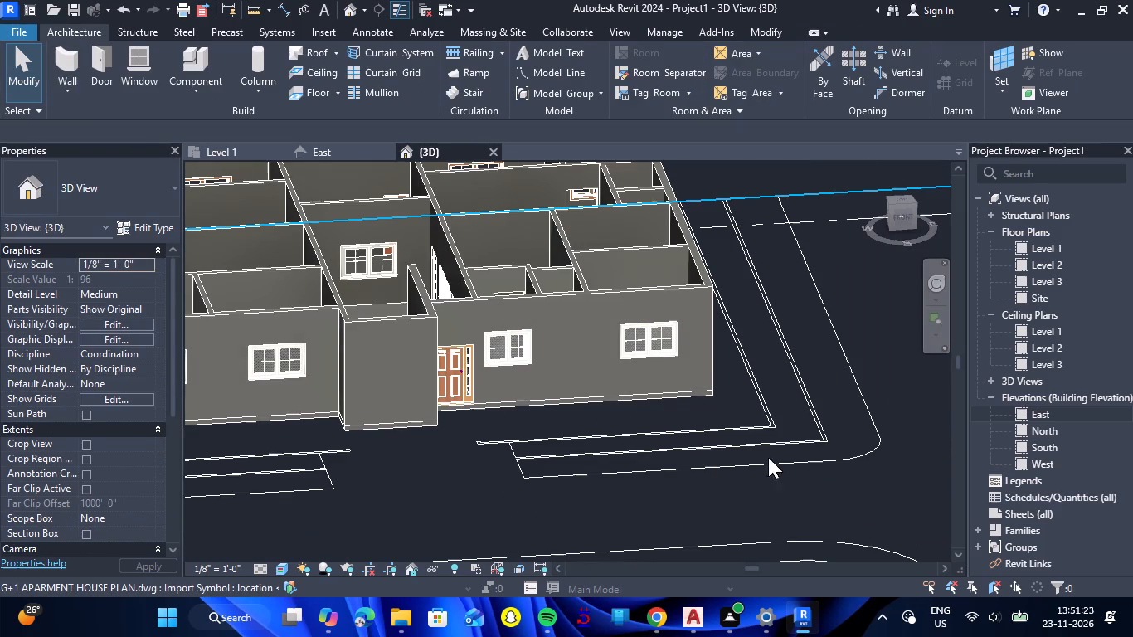
left_click_drag(814, 463, 615, 405, "shift")
right_click_drag(814, 463, 615, 405, "shift")
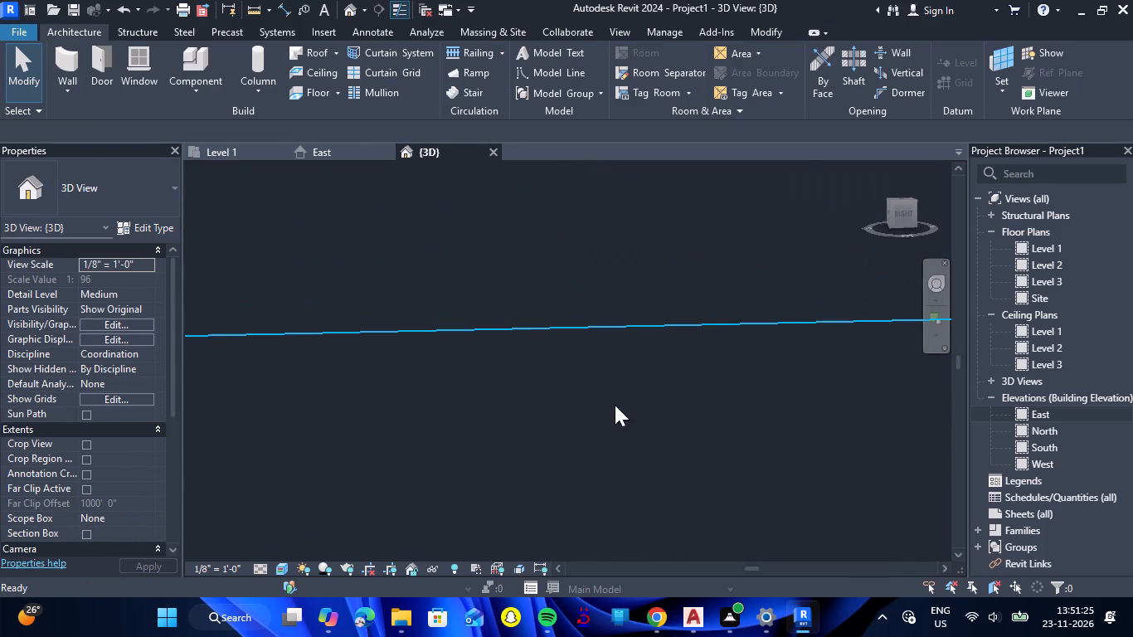
scroll(559, 377, "down", 11)
scroll(789, 377, "up", 7)
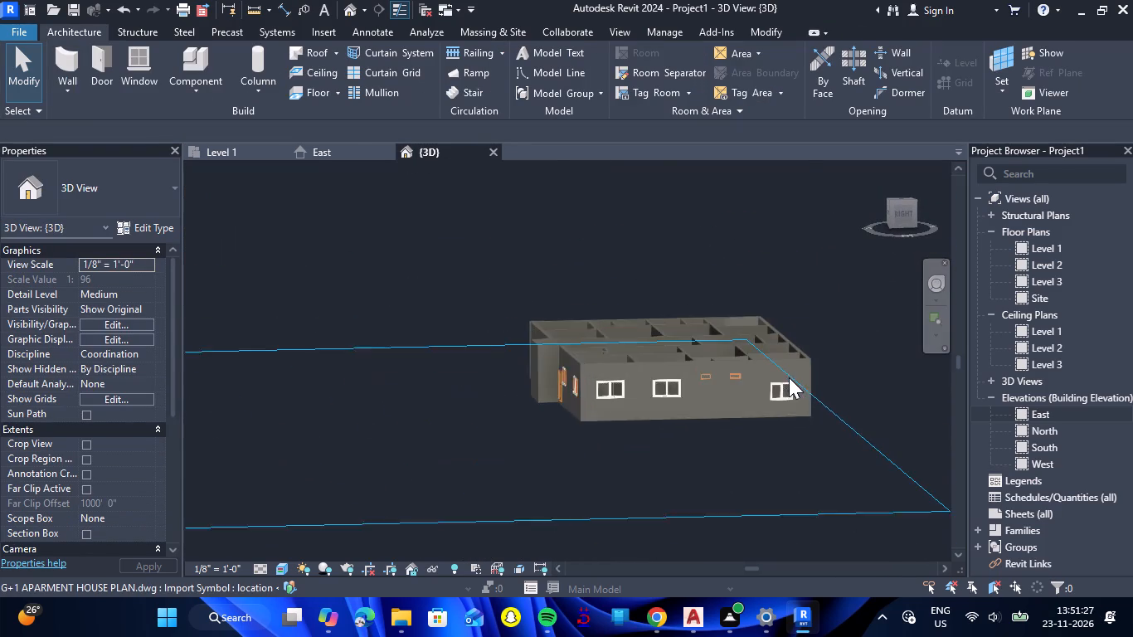
scroll(792, 387, "up", 6)
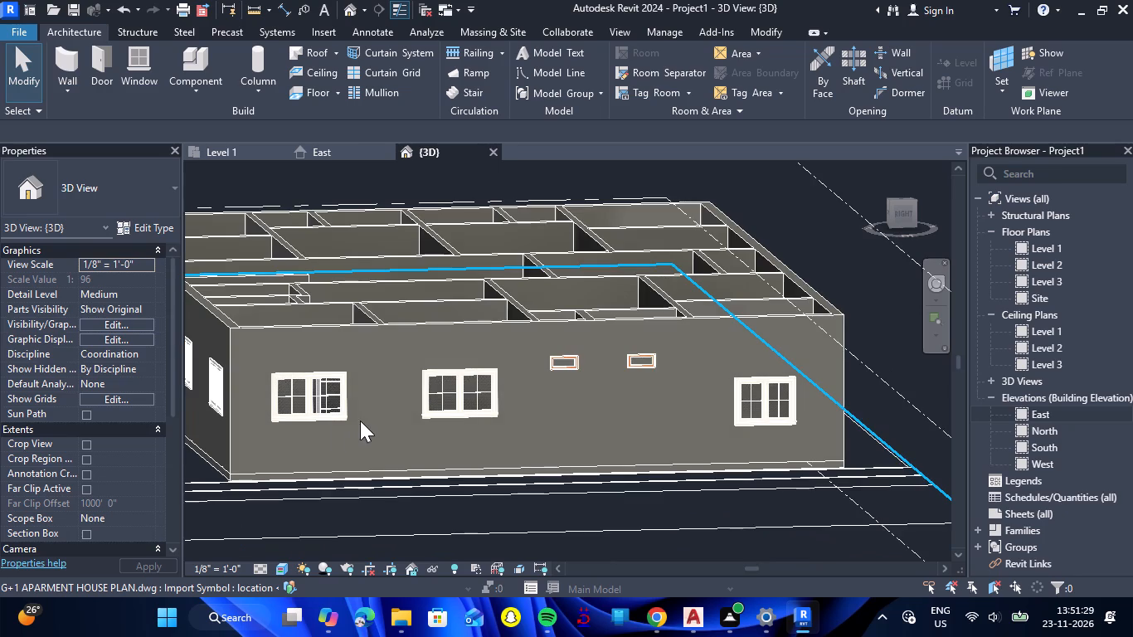
left_click(780, 417)
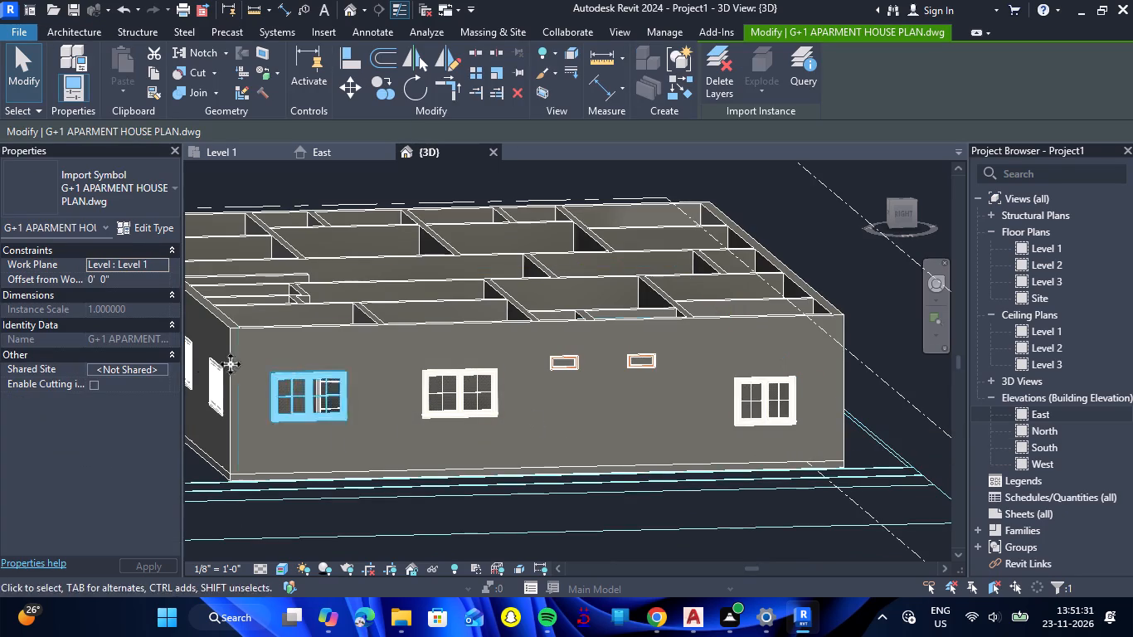
left_click(778, 428)
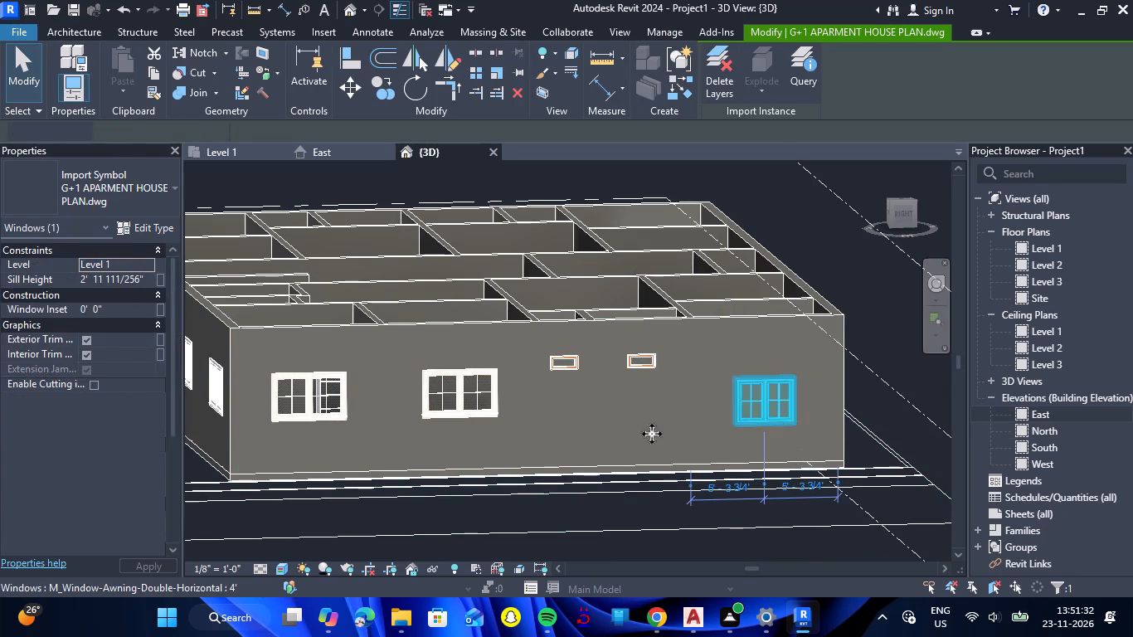
left_click(145, 281)
left_click_drag(145, 281, 22, 281)
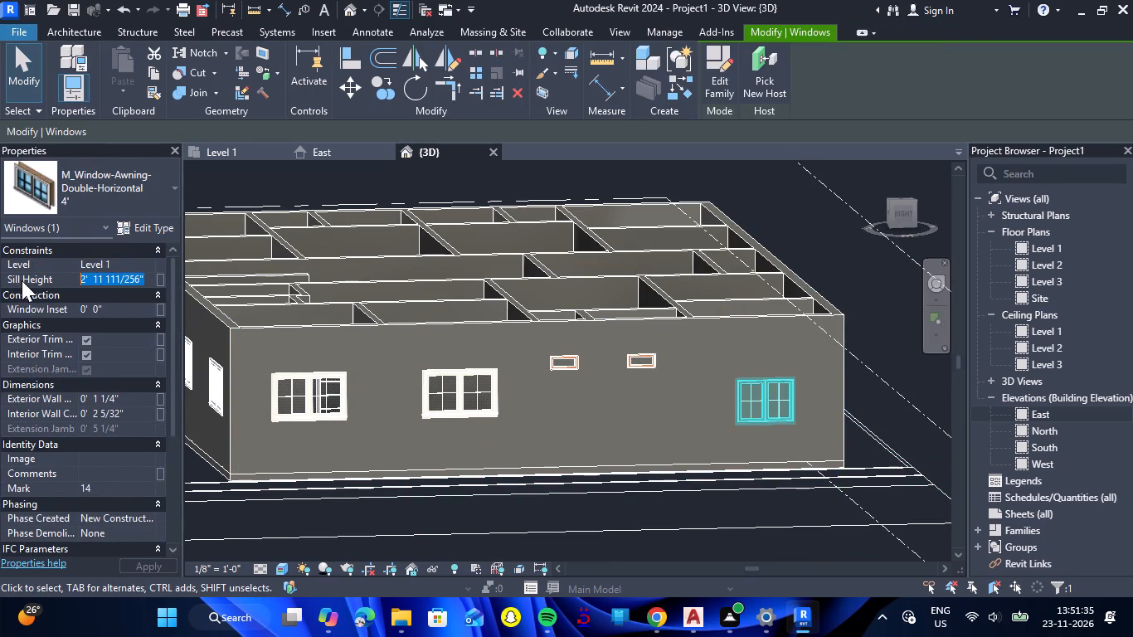
type("4'")
key("Return")
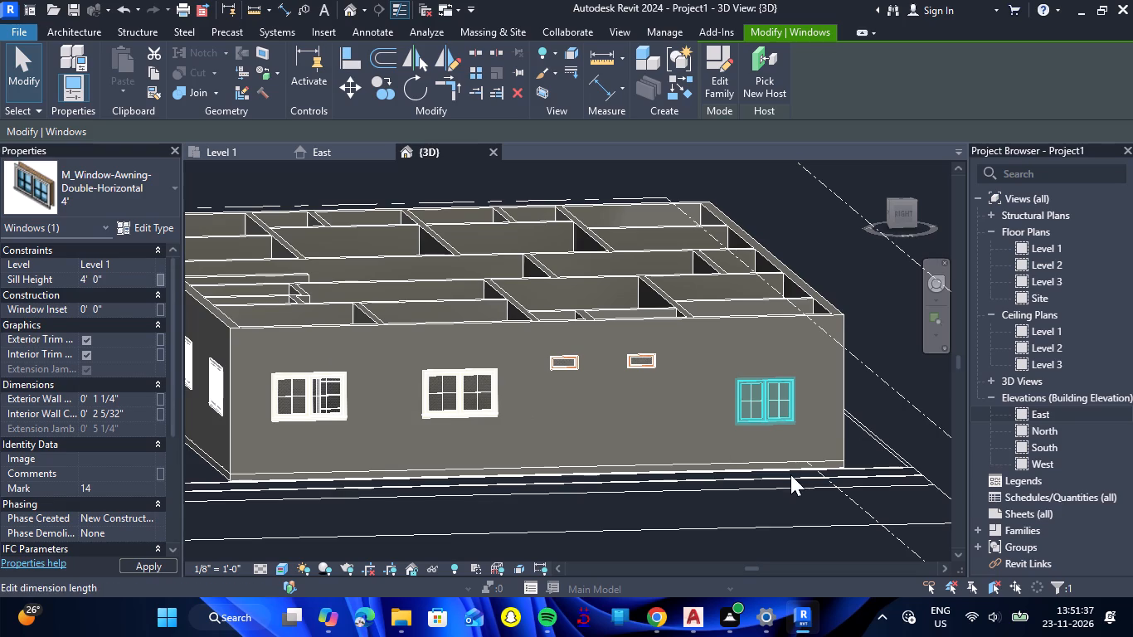
left_click(774, 509)
Set the sill height of the 4' awning window at the eastern end of the north facade to 4'.
scroll(761, 473, "down", 5)
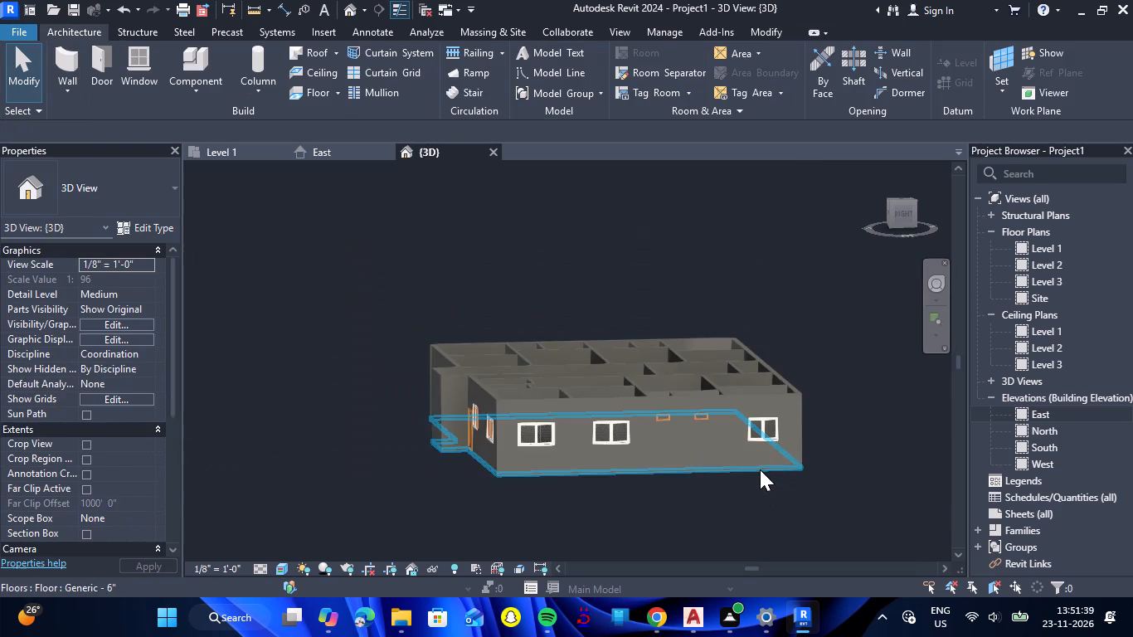
left_click_drag(868, 426, 721, 437, "shift")
right_click_drag(868, 426, 721, 437, "shift")
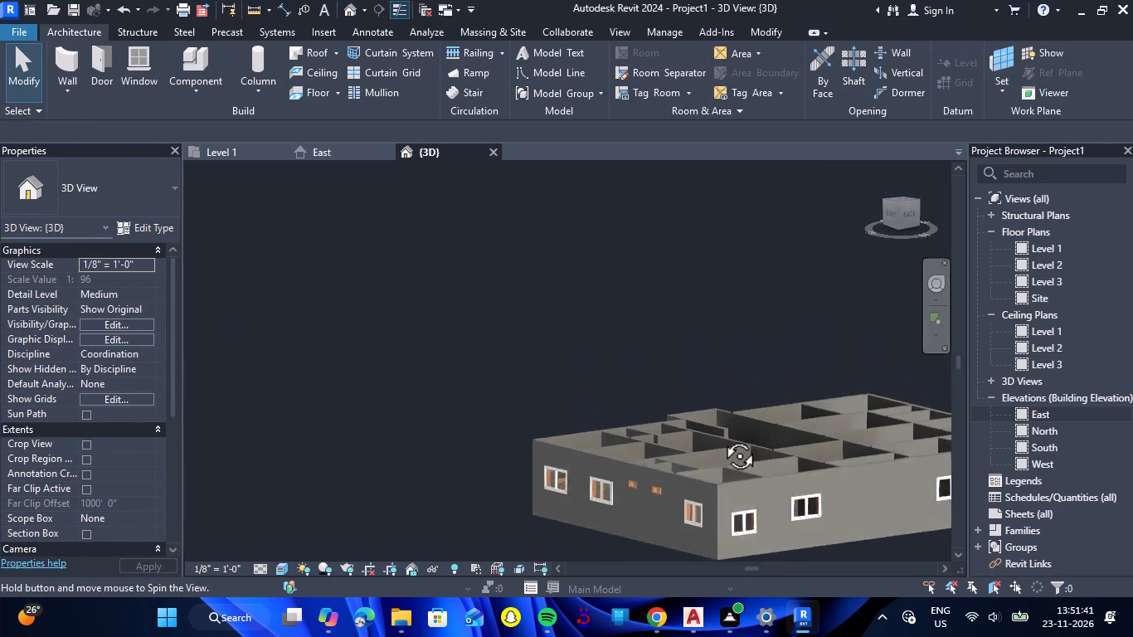
right_click_drag(721, 437, 699, 435, "shift")
left_click_drag(721, 437, 699, 435, "shift")
scroll(699, 527, "up", 3)
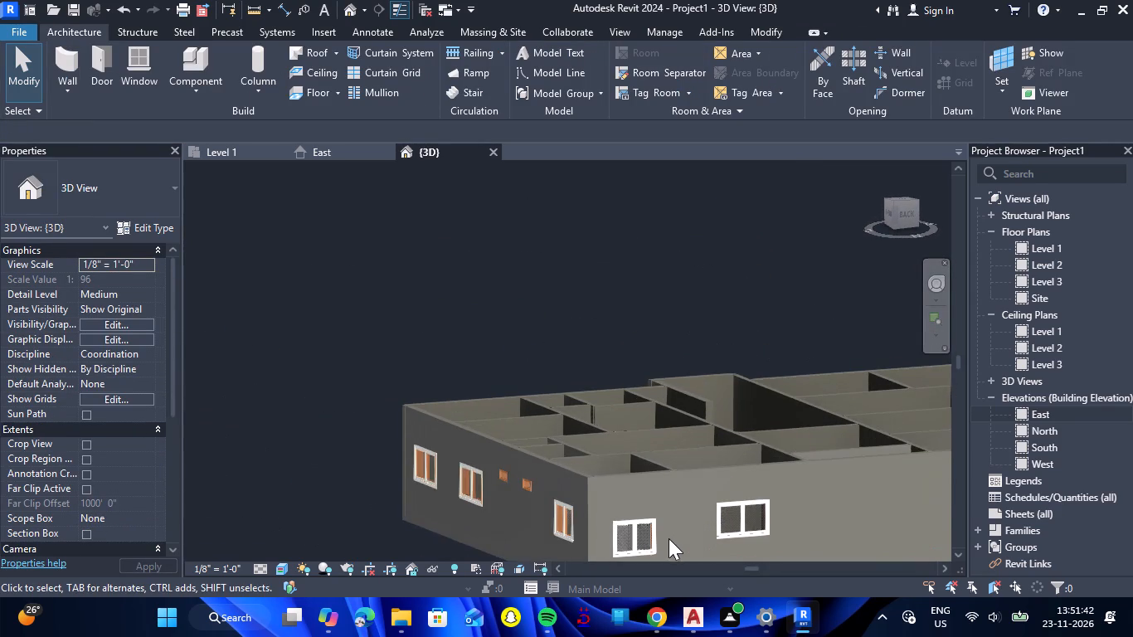
left_click(650, 538)
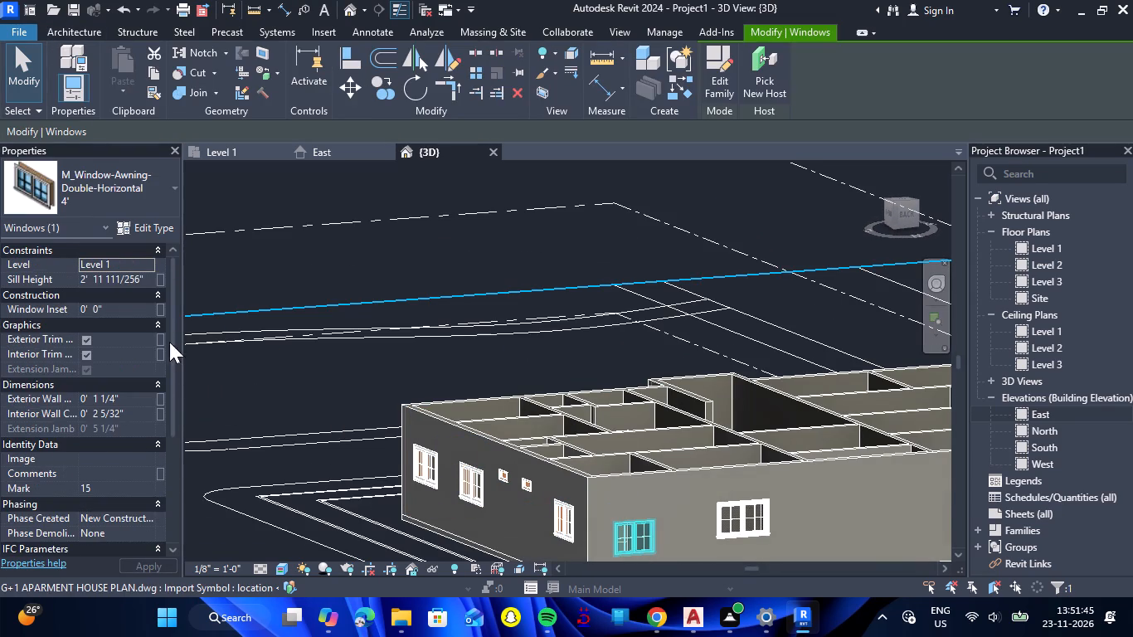
left_click(143, 278)
left_click_drag(145, 278, 74, 279)
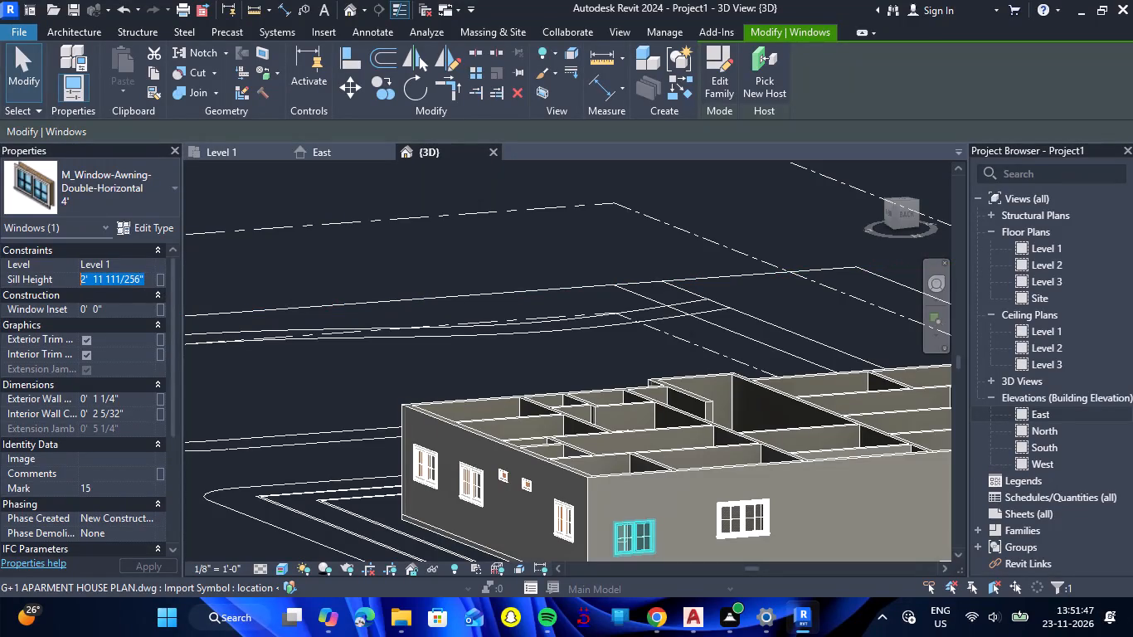
left_click_drag(74, 279, 61, 279)
type("4'")
key("Return")
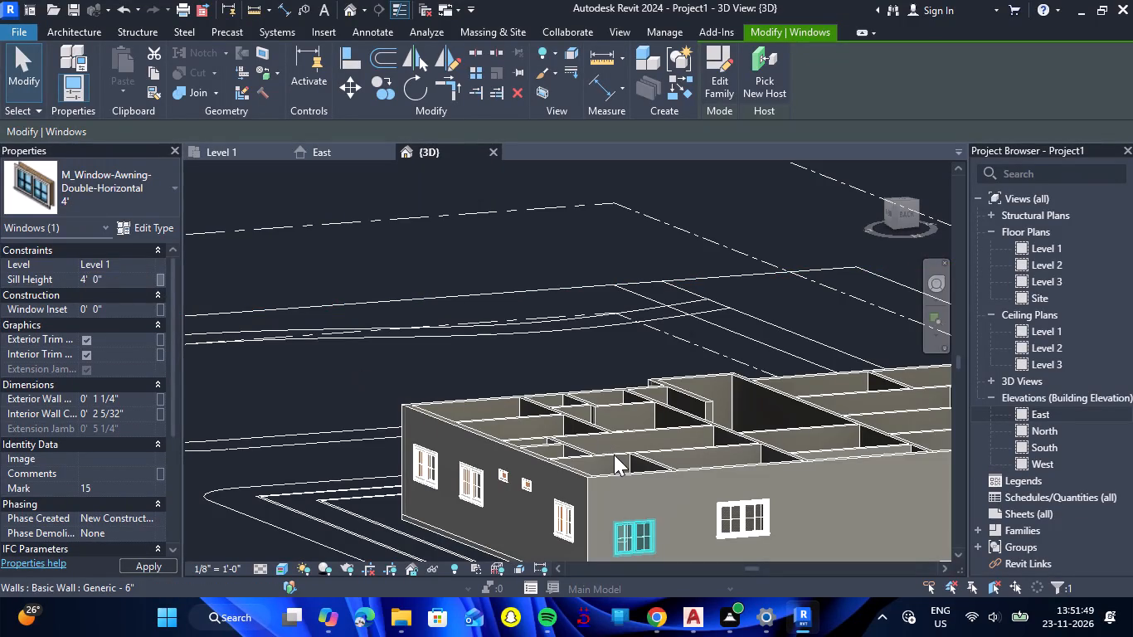
left_click(343, 379)
Examine the window heights on all facades of the building in the 3D view.
scroll(344, 357, "down", 3)
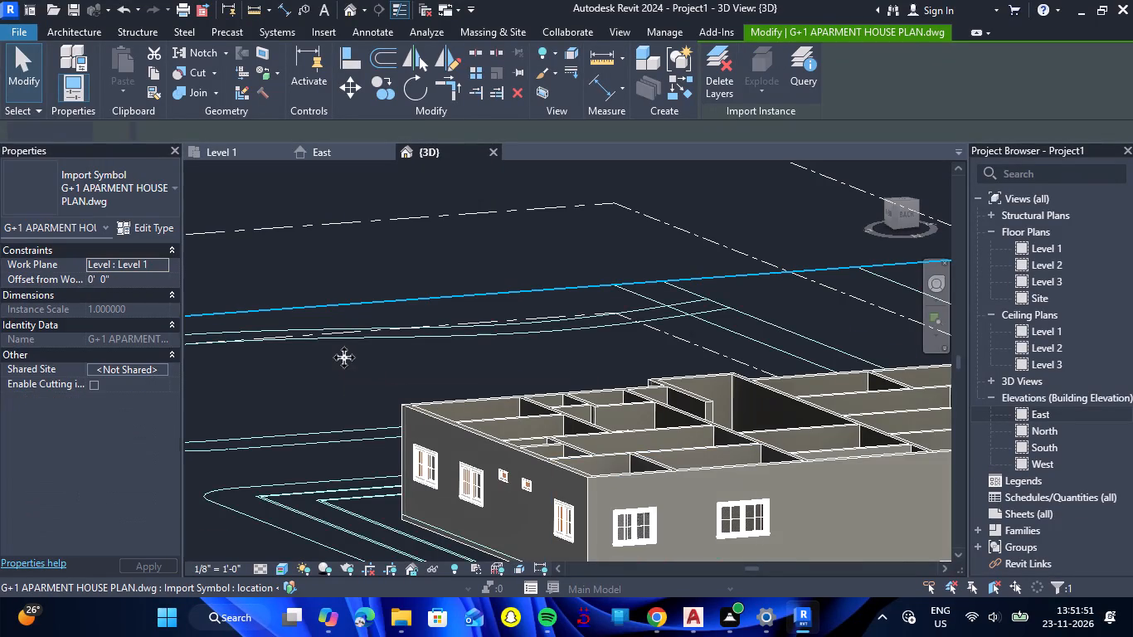
scroll(344, 357, "down", 3)
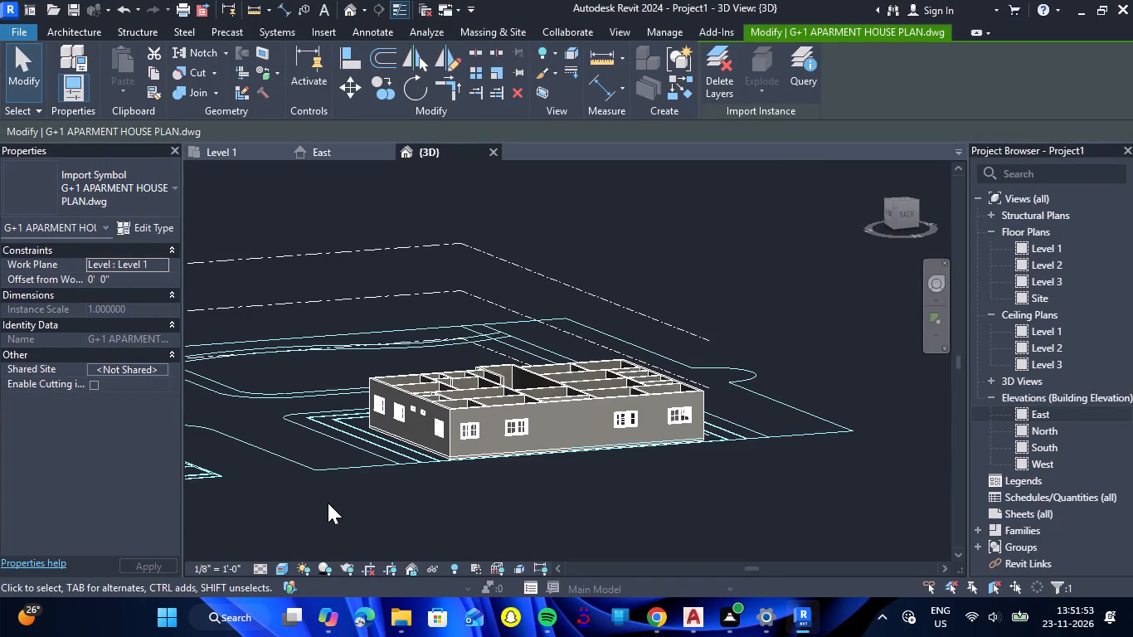
left_click_drag(348, 507, 619, 497)
right_click_drag(348, 507, 619, 497, "shift")
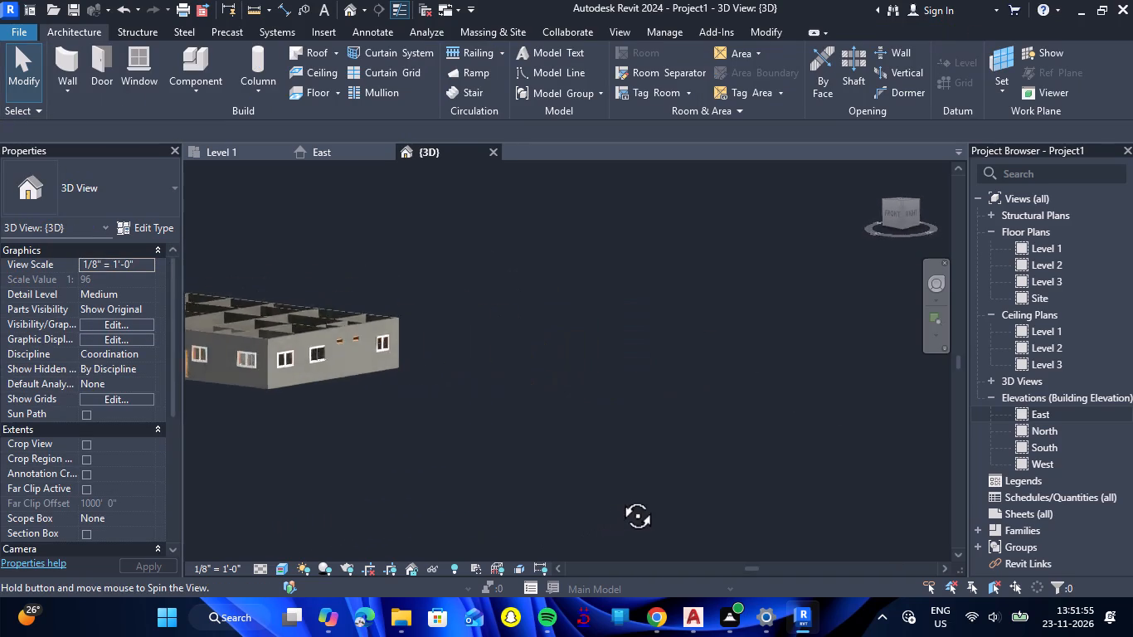
left_click_drag(619, 497, 619, 495)
right_click_drag(619, 497, 604, 486, "shift")
scroll(584, 363, "down", 6)
scroll(320, 342, "up", 7)
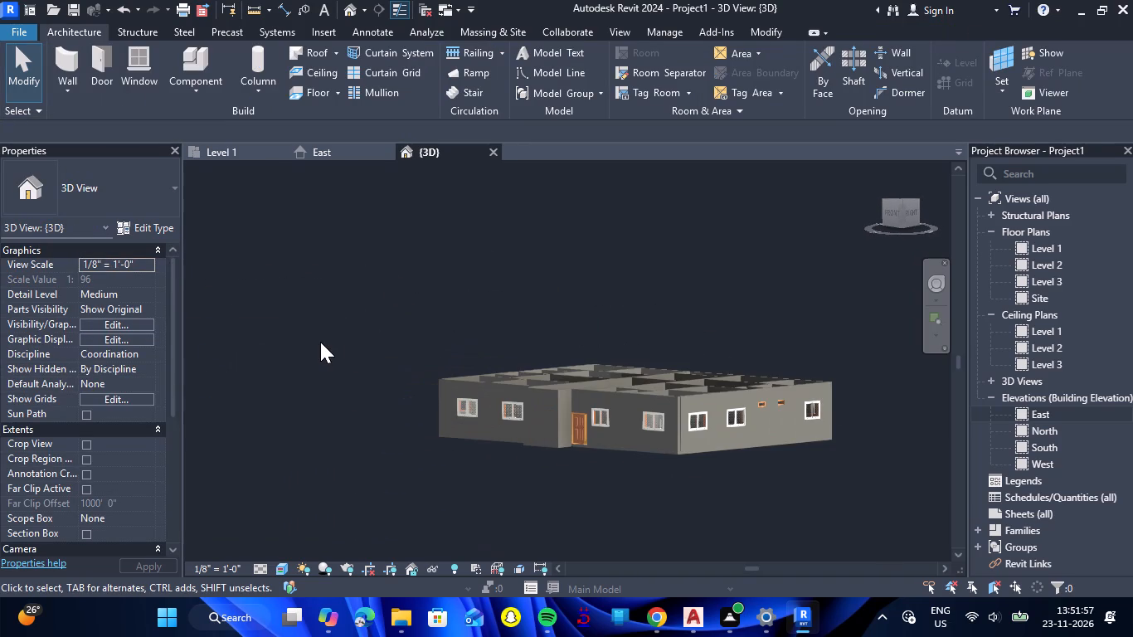
In the Level 1 plan, split the north exterior wall at the partitions on the west and east sides of the store.
left_click(246, 150)
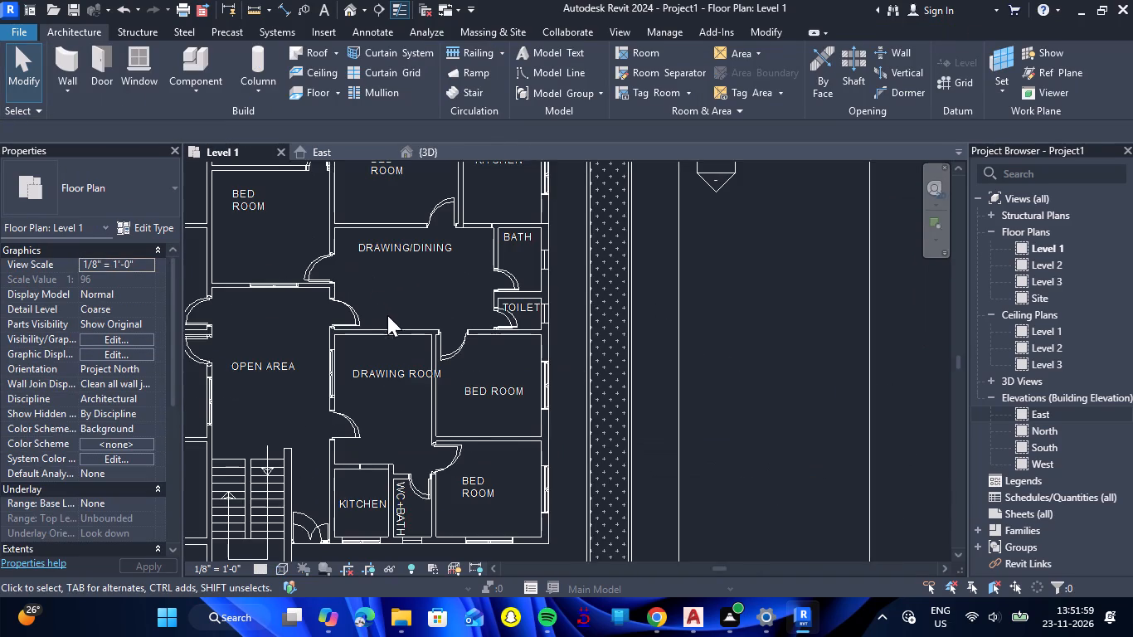
scroll(396, 322, "down", 9)
scroll(296, 398, "up", 6)
scroll(390, 374, "up", 2)
scroll(430, 402, "down", 5)
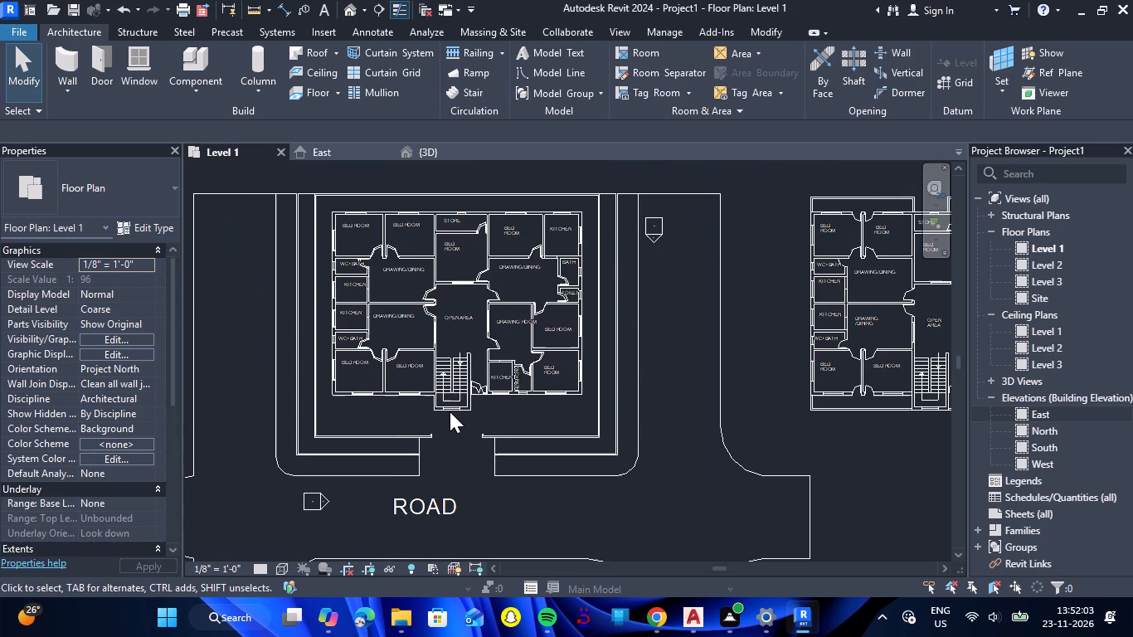
scroll(381, 200, "up", 7)
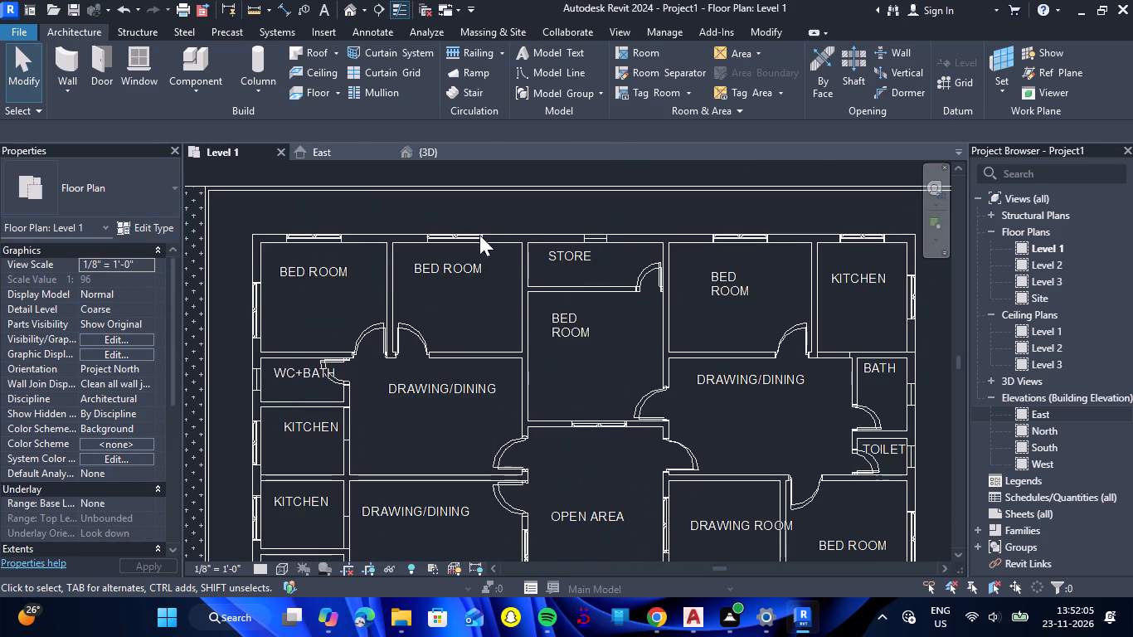
scroll(555, 219, "up", 1)
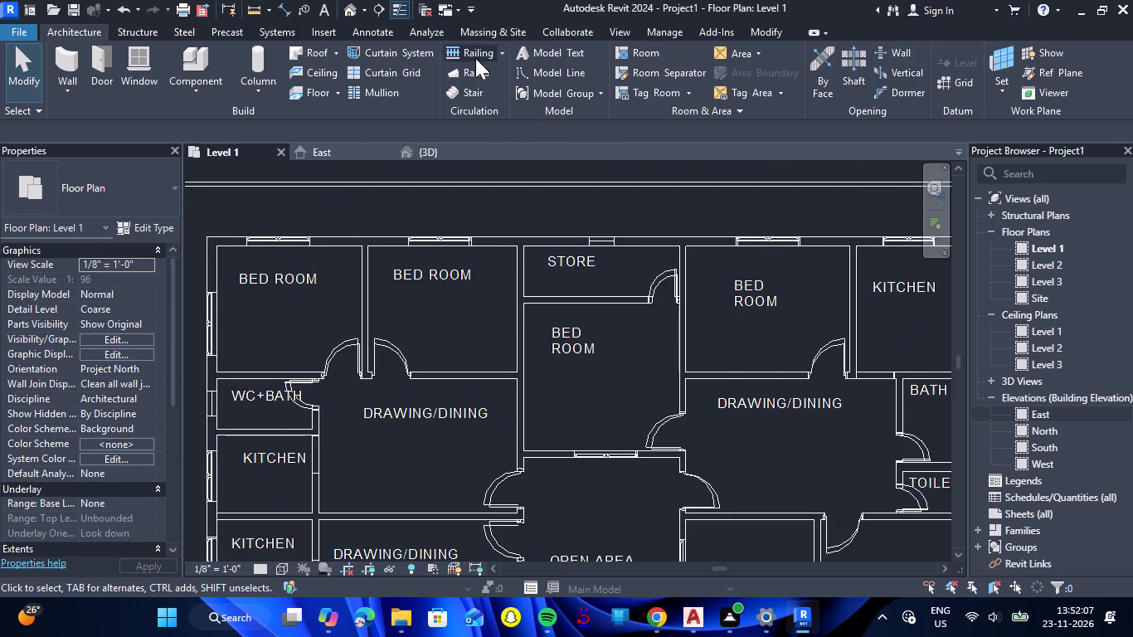
left_click(776, 32)
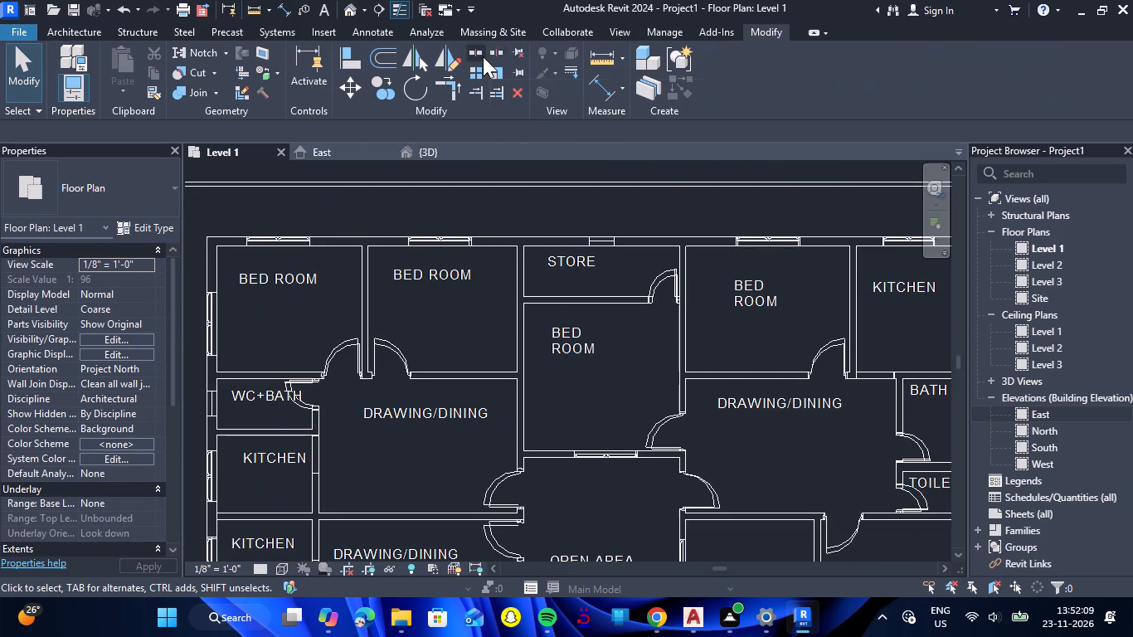
left_click(482, 56)
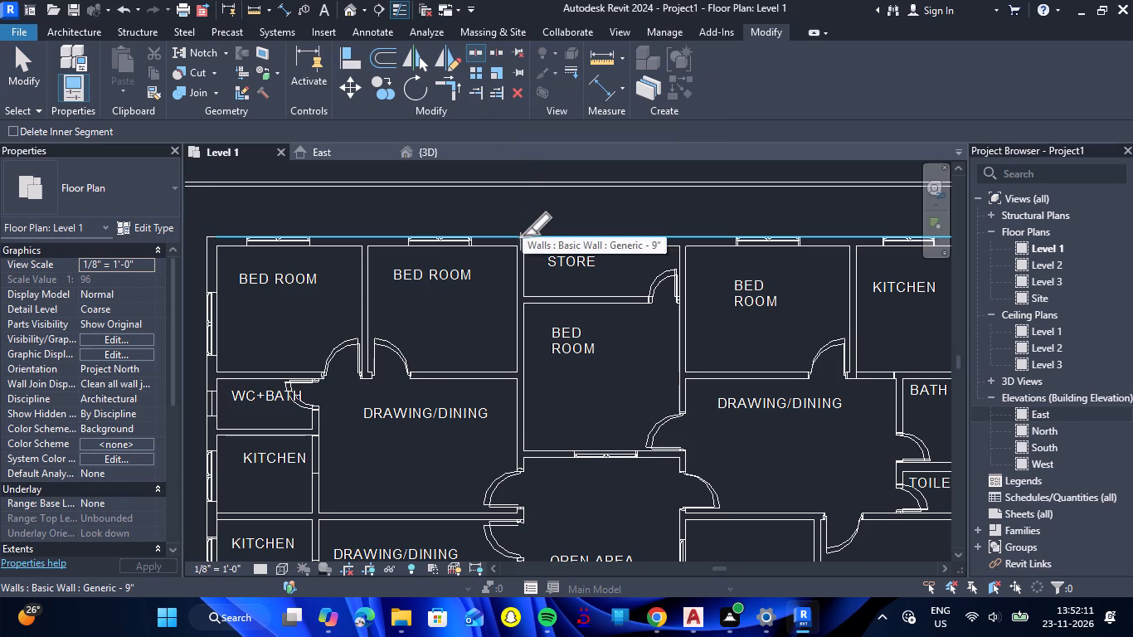
left_click(523, 236)
scroll(503, 236, "down", 4)
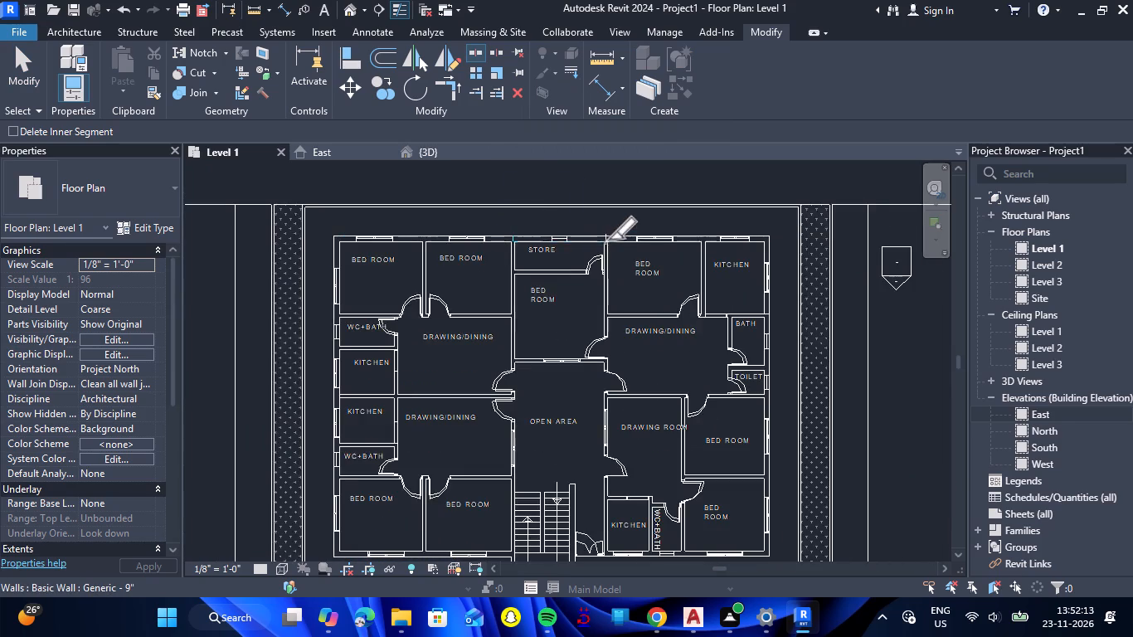
scroll(608, 240, "up", 6)
left_click(605, 231)
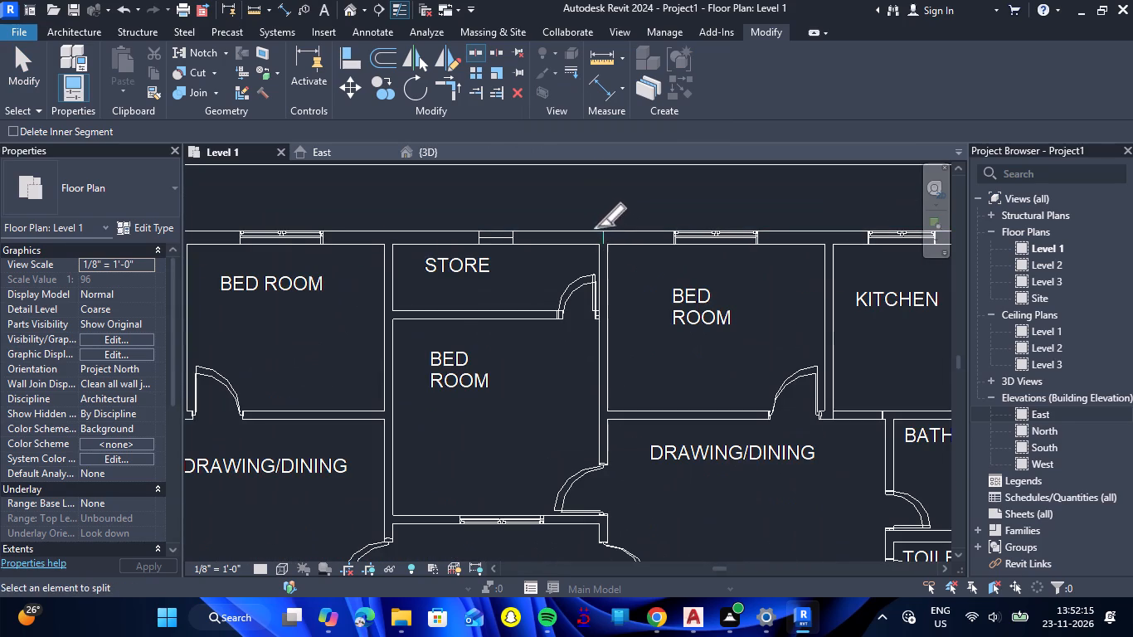
Split the 6" wall east of the central bedroom where the northeast bedroom's south wall meets it.
scroll(594, 224, "down", 3)
scroll(598, 353, "up", 4)
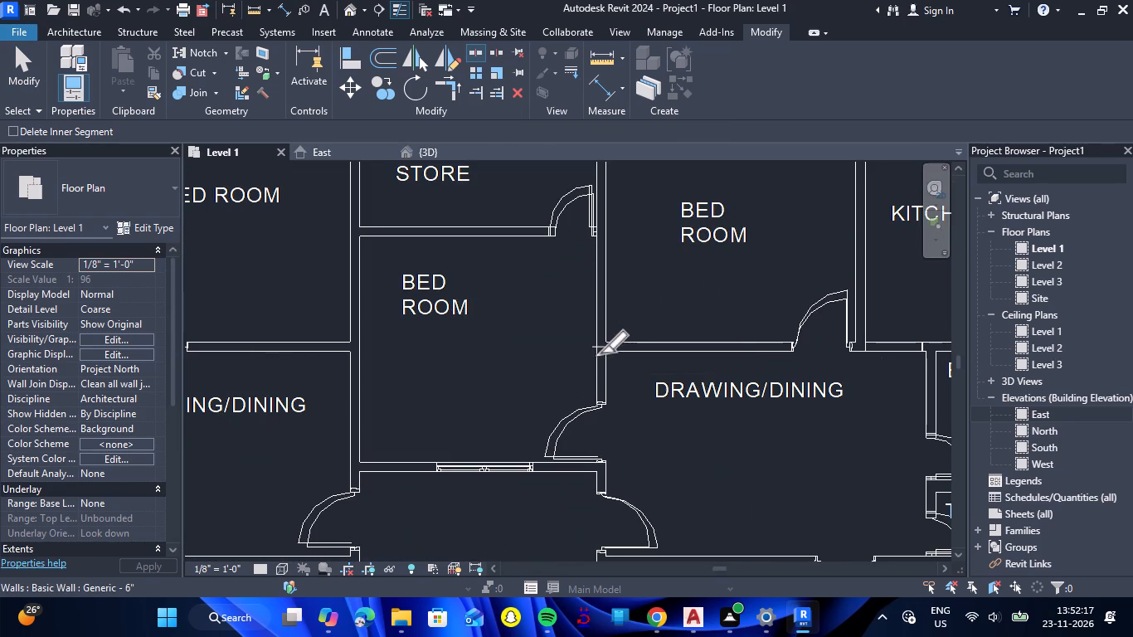
scroll(600, 353, "up", 2)
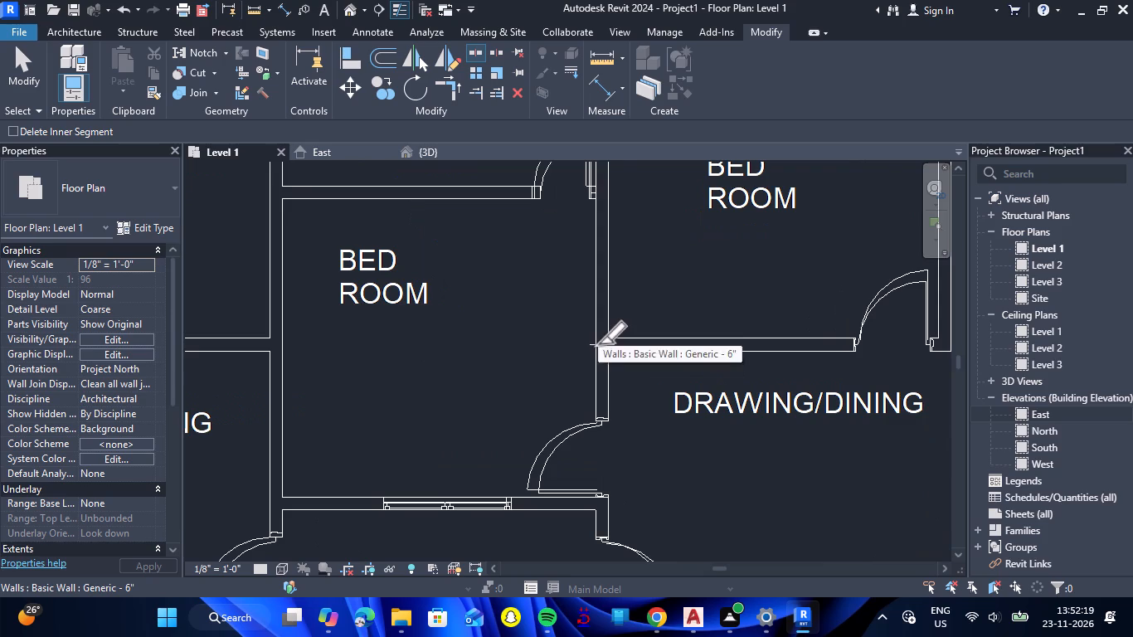
scroll(476, 321, "down", 3)
scroll(605, 335, "up", 5)
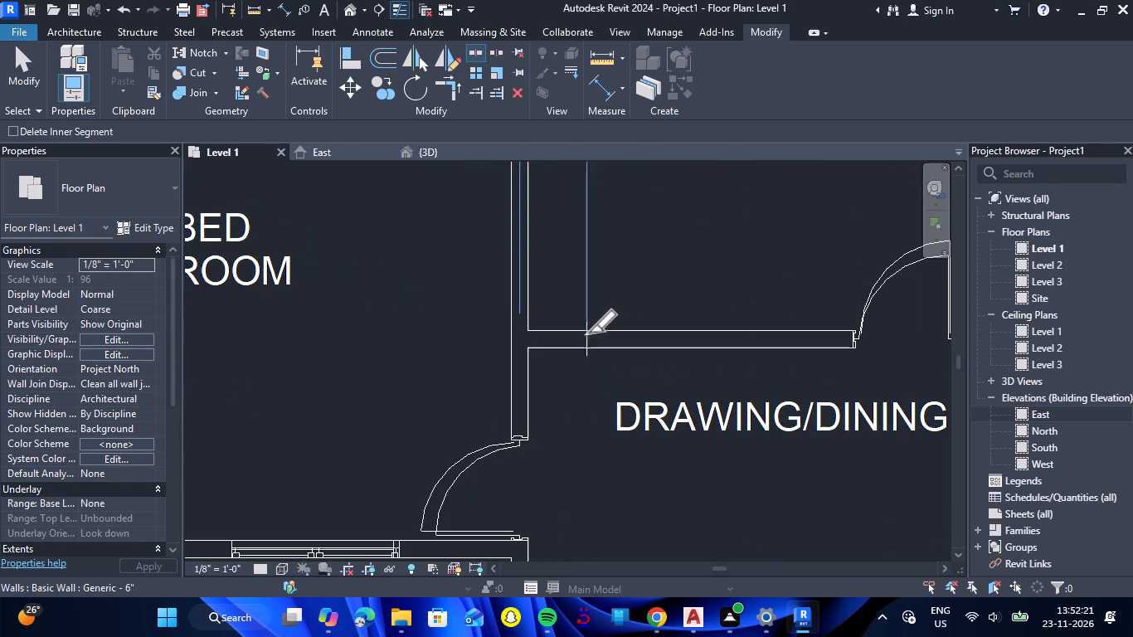
left_click(513, 338)
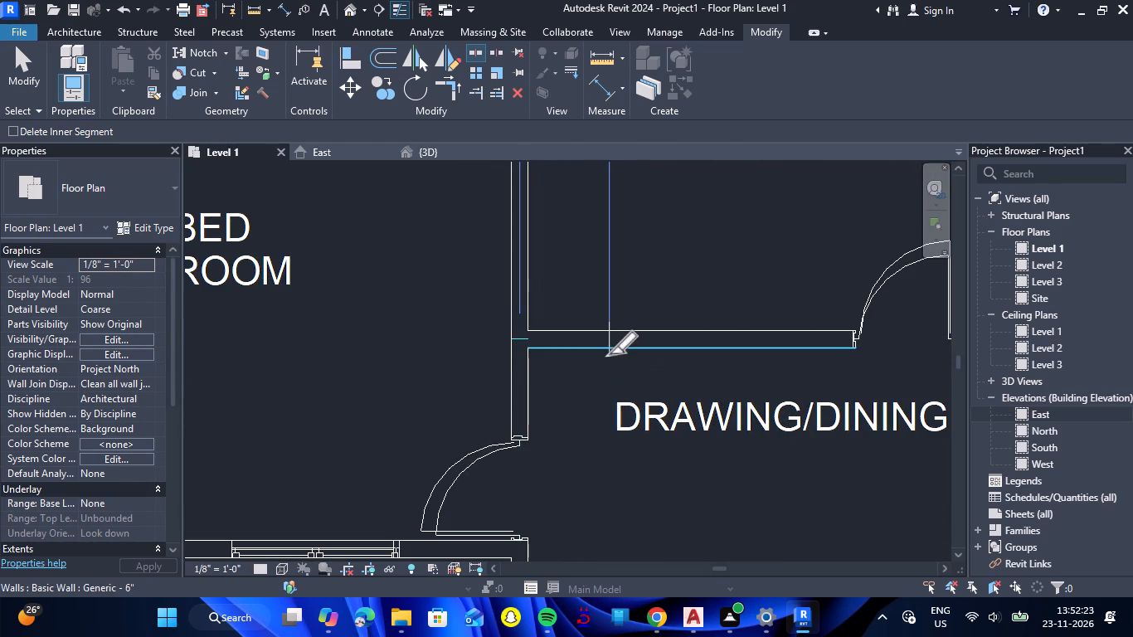
Split the north exterior wall at the partition between the northeast bedroom and the corner kitchen.
scroll(571, 353, "down", 8)
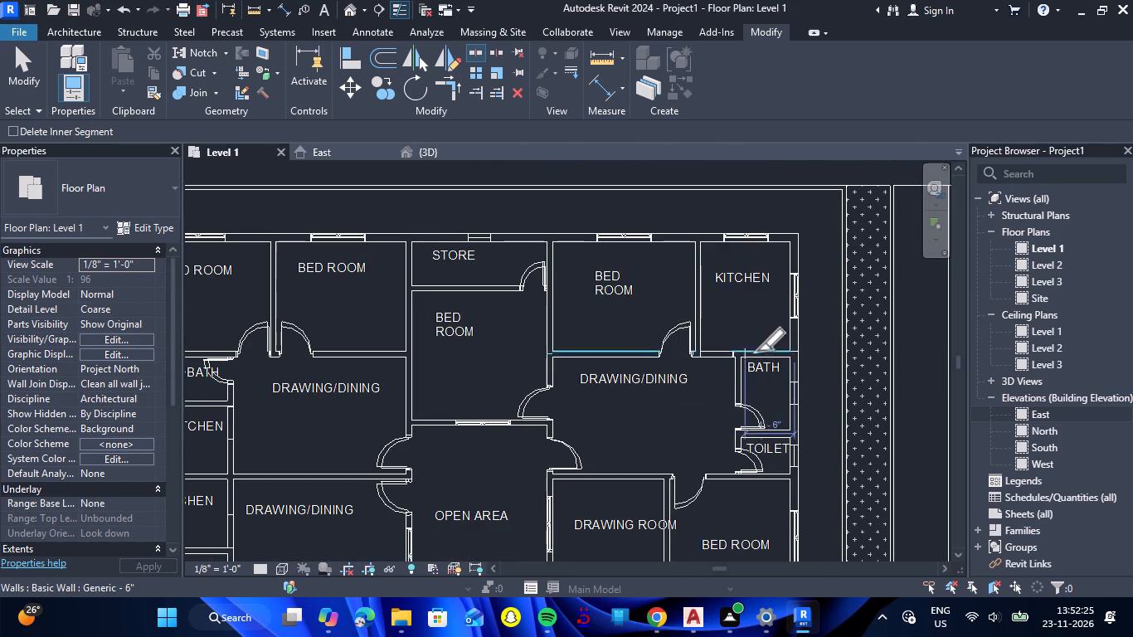
scroll(686, 227, "up", 6)
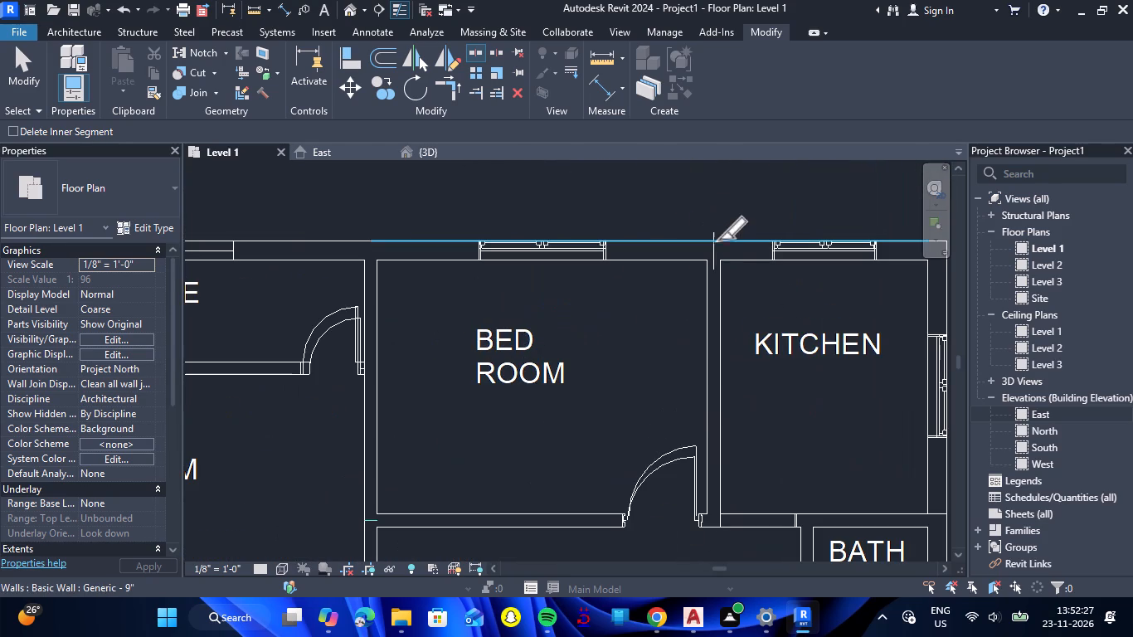
left_click(720, 245)
Split the east exterior wall at the kitchen–bath partition and at the partition between the toilet and the bedroom south of it.
scroll(672, 263, "down", 4)
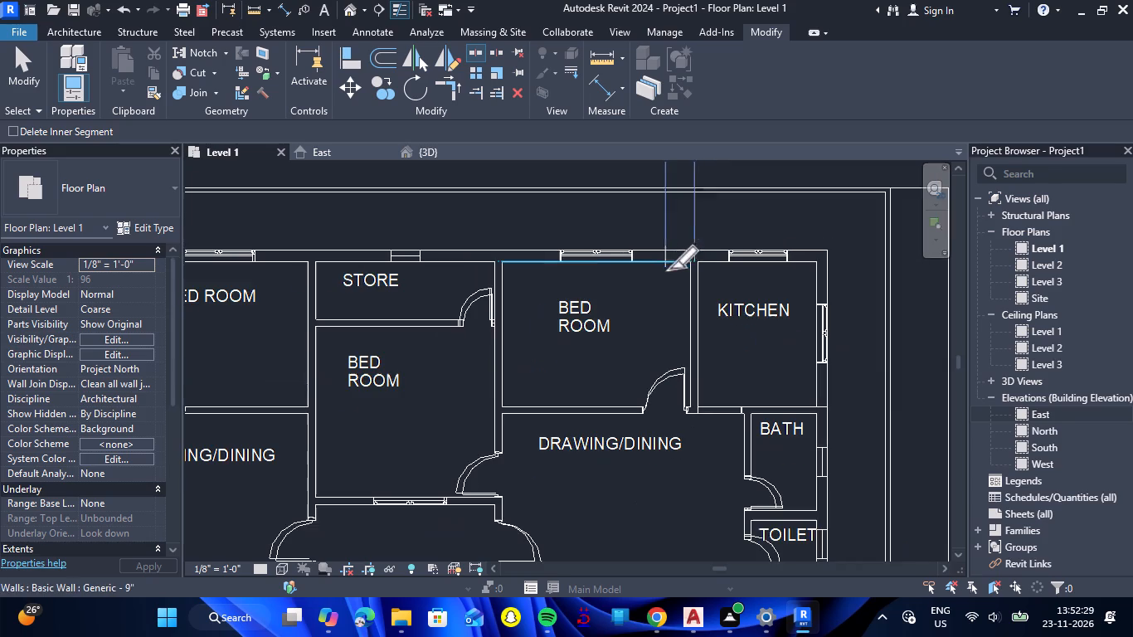
scroll(834, 399, "up", 4)
left_click(825, 421)
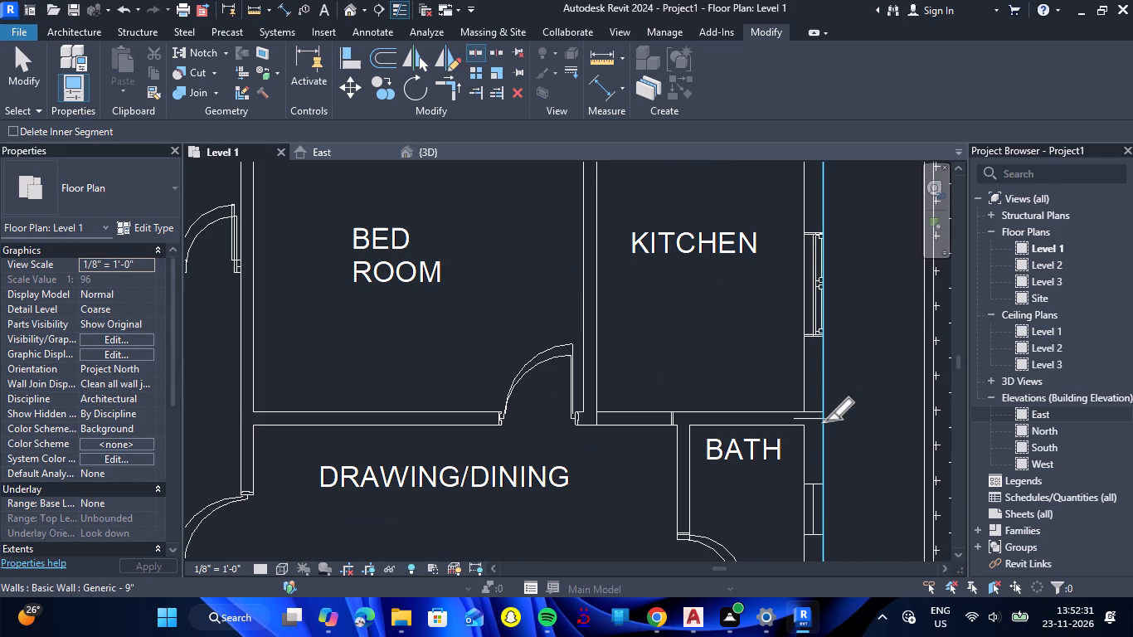
scroll(834, 367, "down", 5)
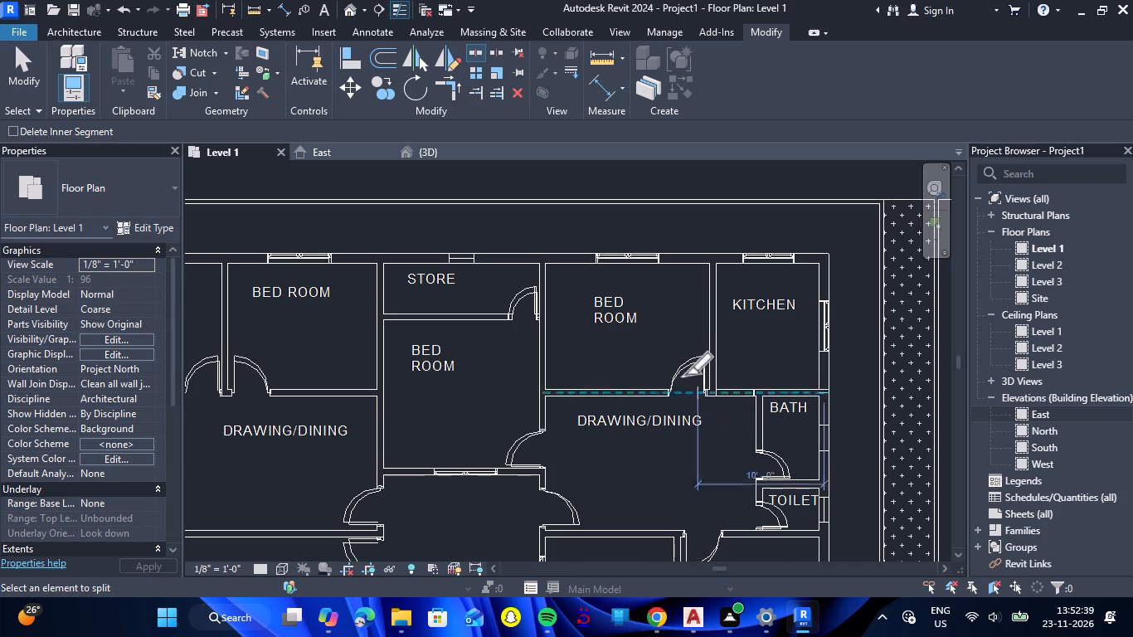
scroll(679, 359, "down", 4)
scroll(769, 462, "up", 11)
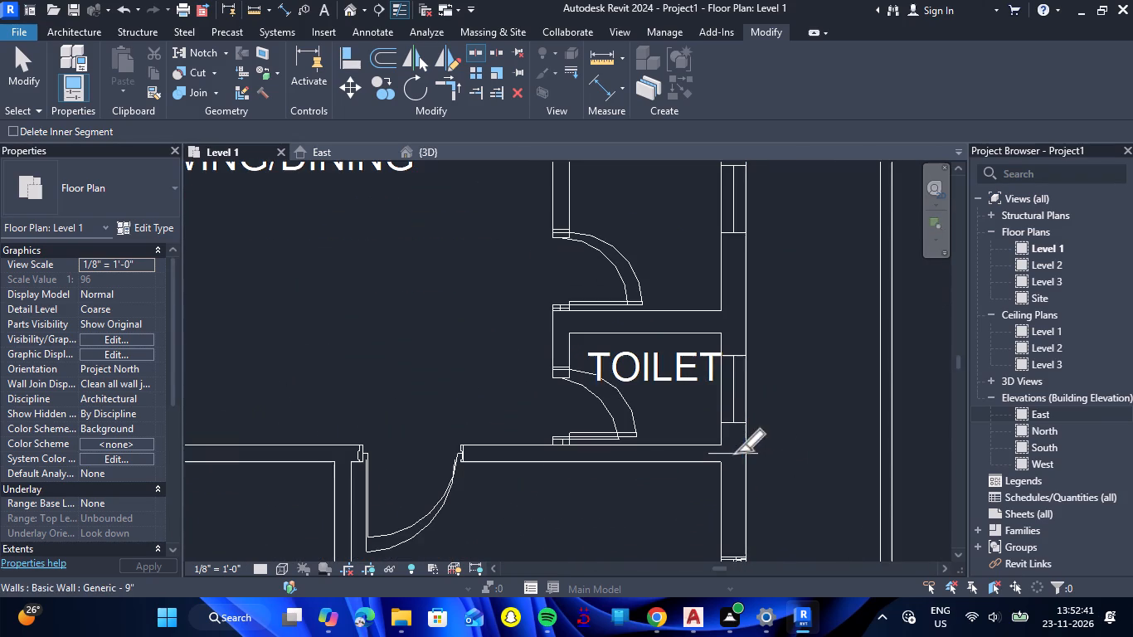
left_click(745, 450)
Split the south exterior wall at the partitions on the east and west sides of the WC+Bath beside the kitchen.
scroll(678, 370, "down", 11)
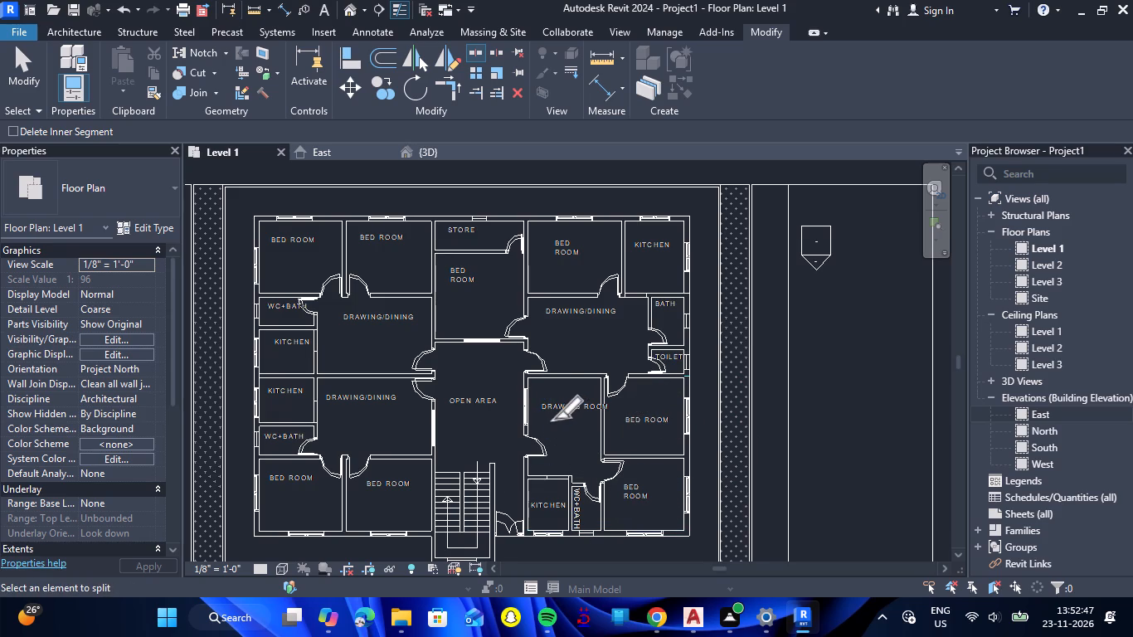
scroll(554, 419, "up", 2)
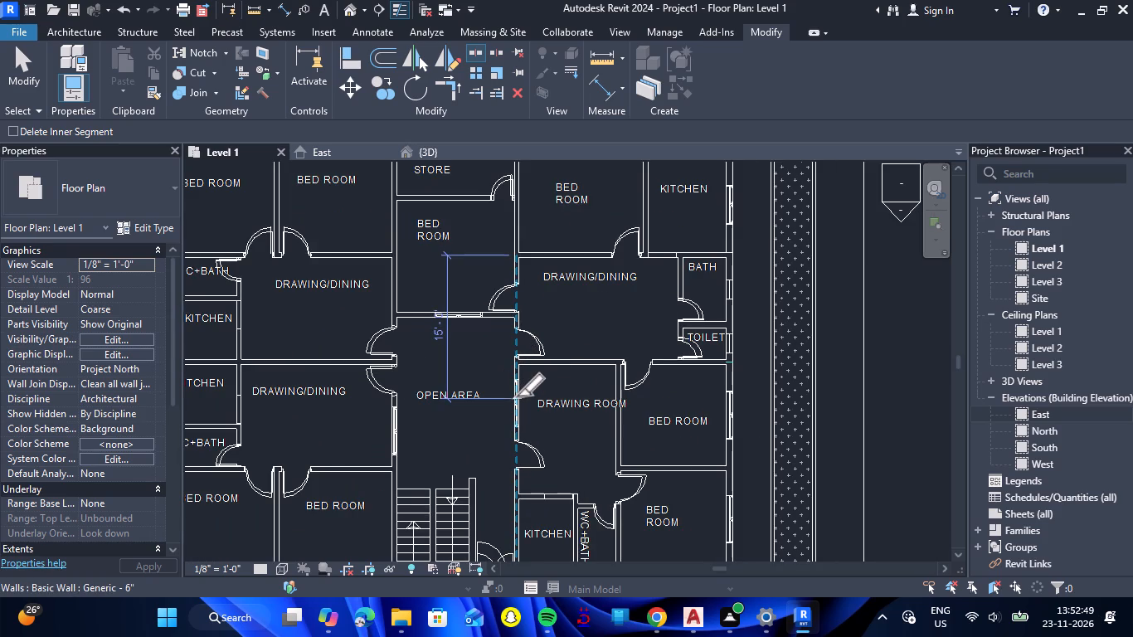
scroll(456, 331, "down", 5)
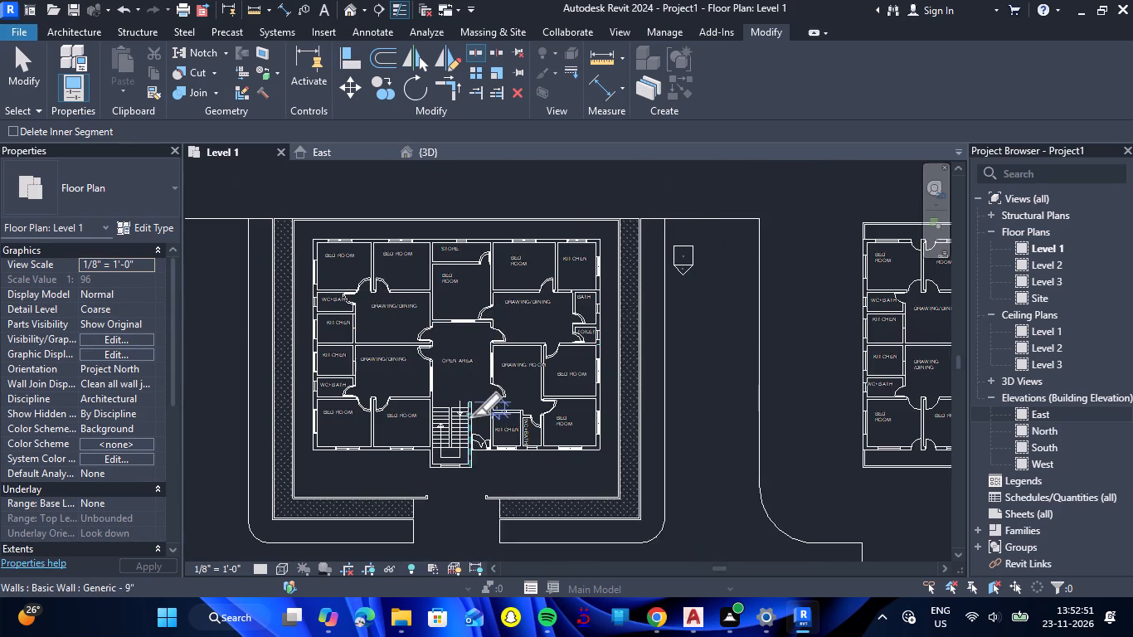
scroll(473, 416, "up", 3)
scroll(486, 501, "up", 5)
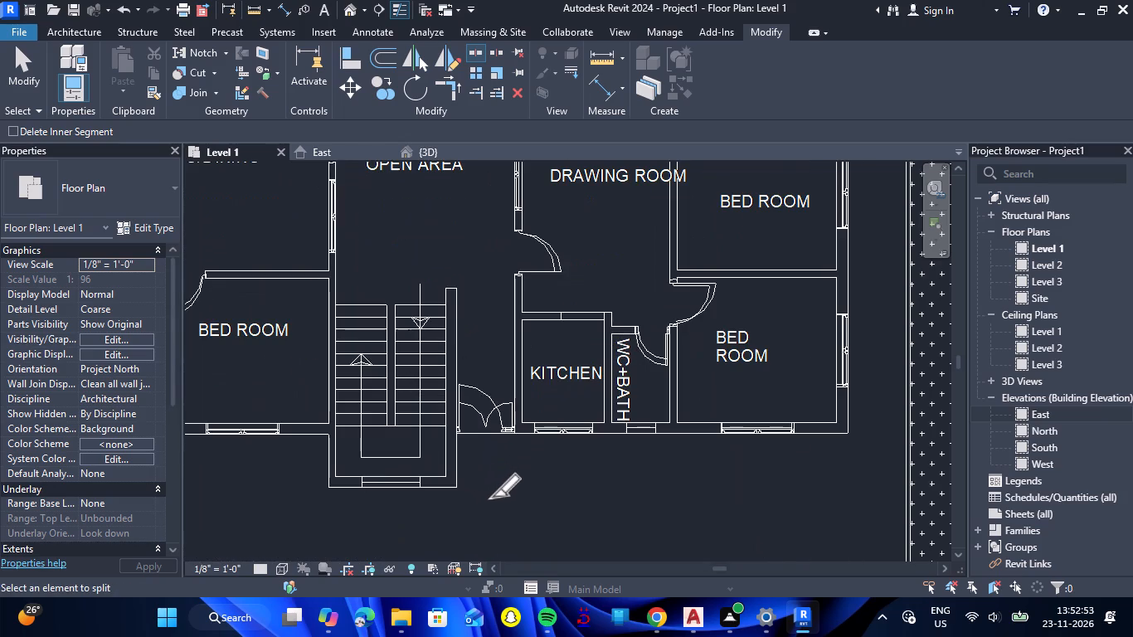
scroll(673, 448, "up", 5)
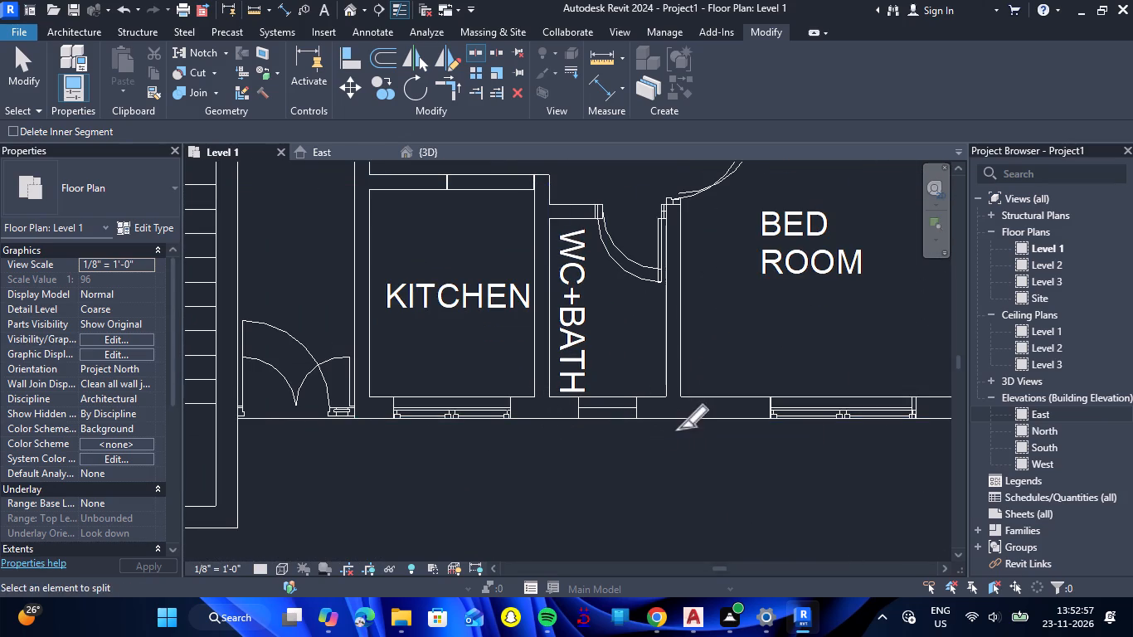
left_click(672, 419)
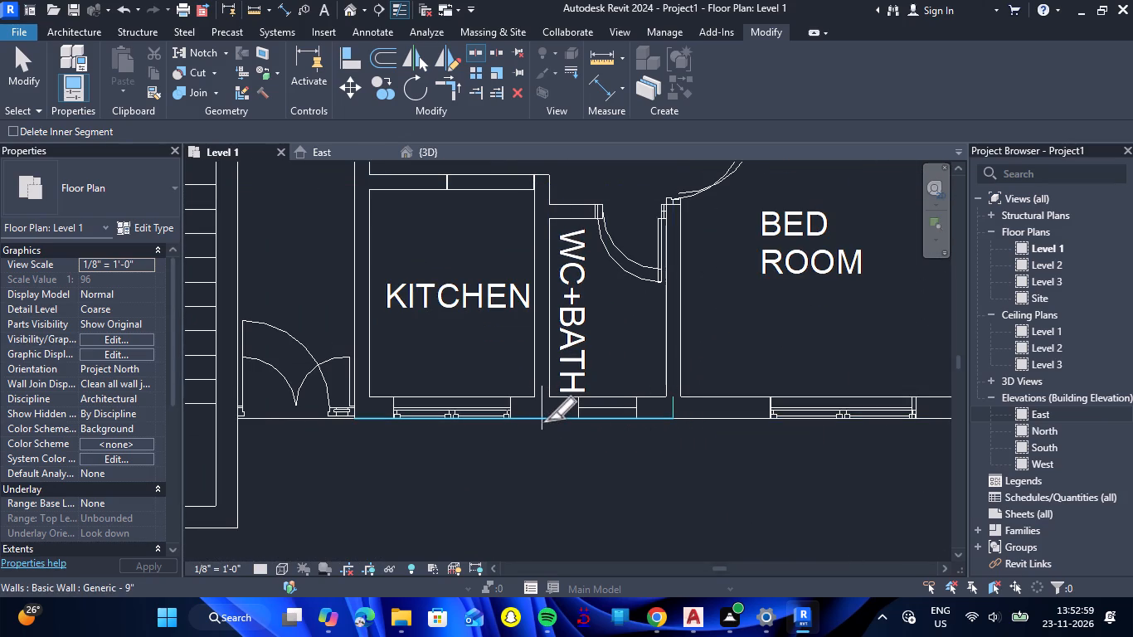
left_click(547, 420)
Split the west exterior wall at the northern WC+Bath–kitchen partition and at the partition between the two kitchens.
scroll(562, 471, "down", 3)
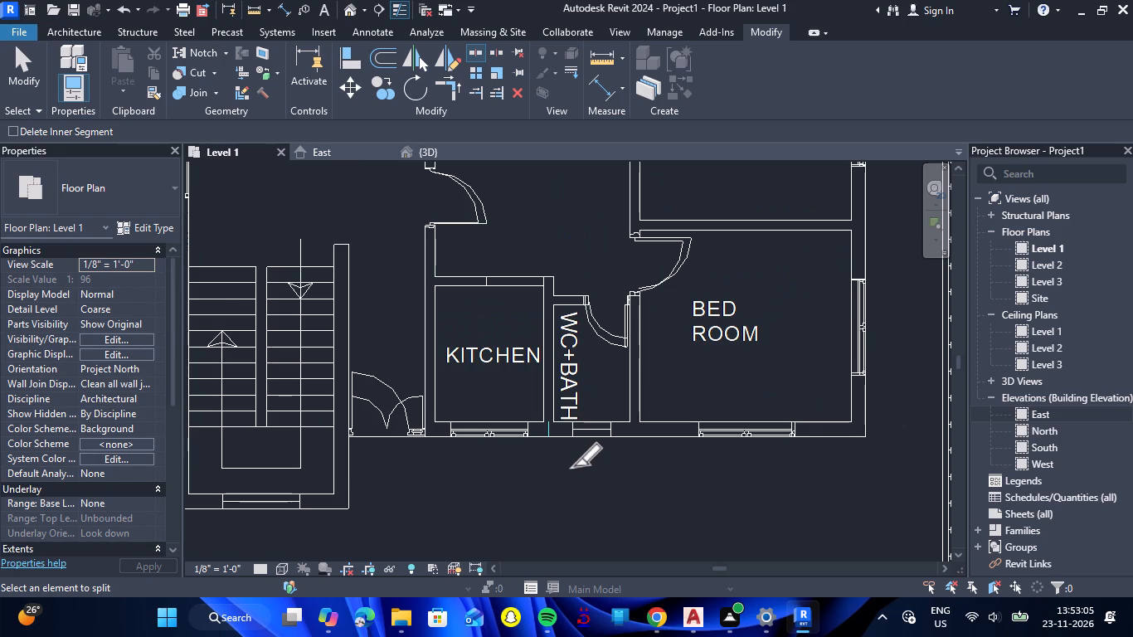
scroll(573, 466, "down", 5)
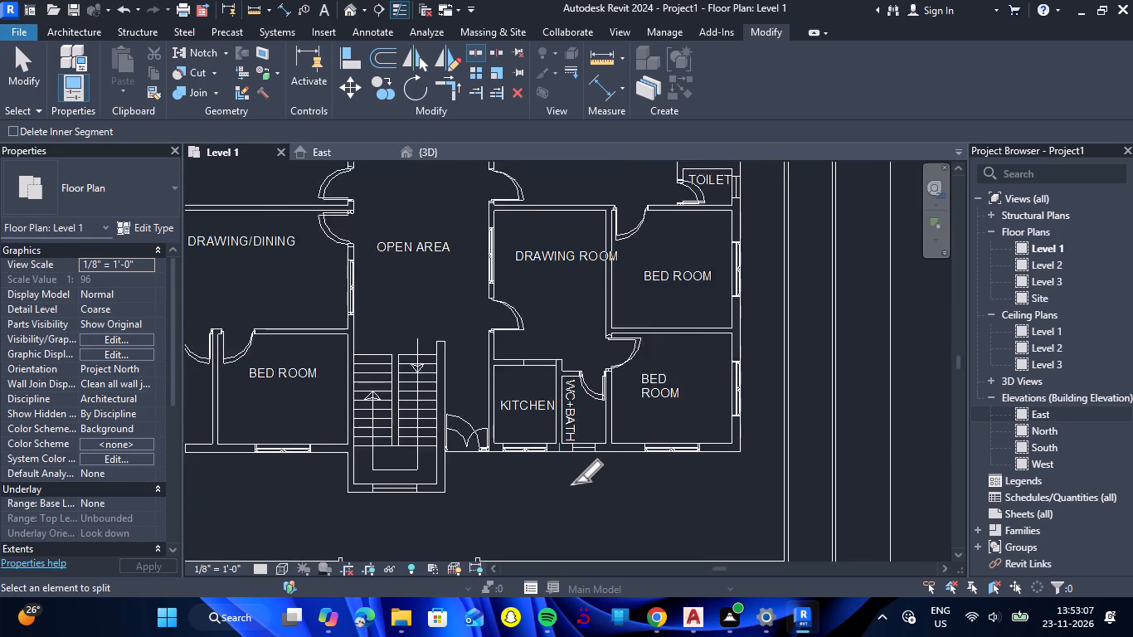
scroll(574, 483, "down", 3)
scroll(288, 280, "up", 2)
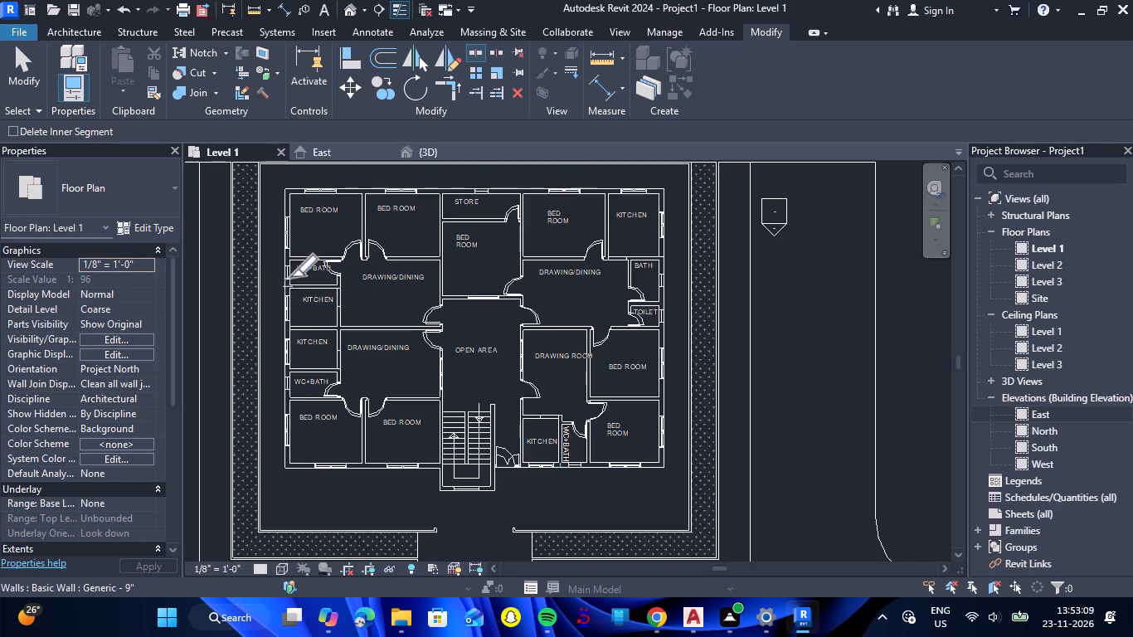
scroll(289, 277, "up", 5)
left_click(281, 300)
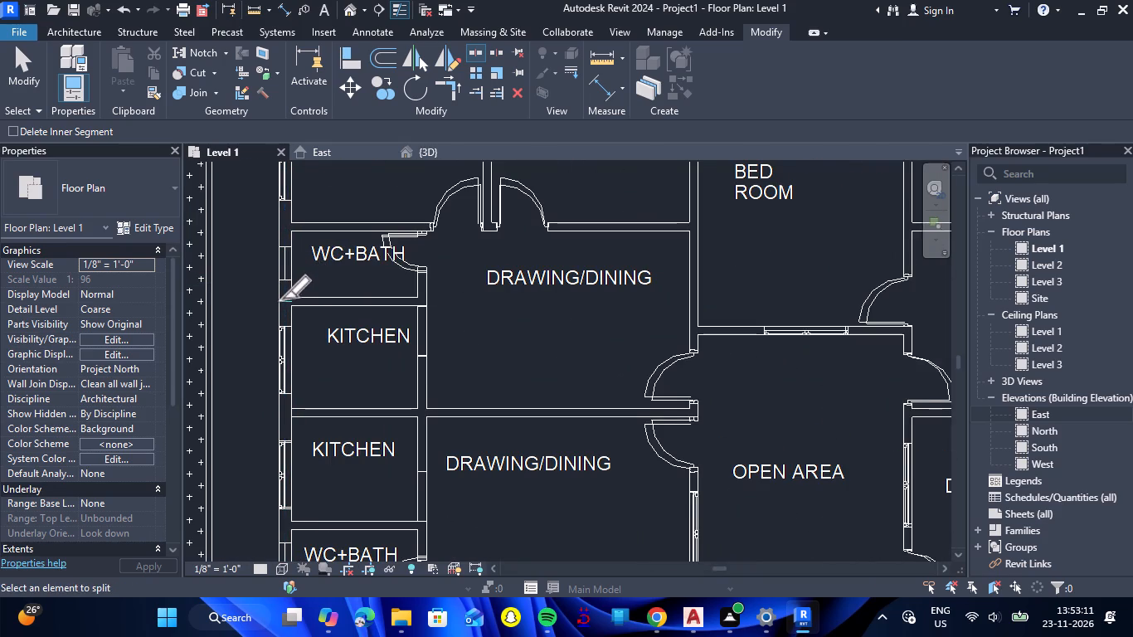
scroll(282, 297, "down", 4)
scroll(265, 378, "up", 4)
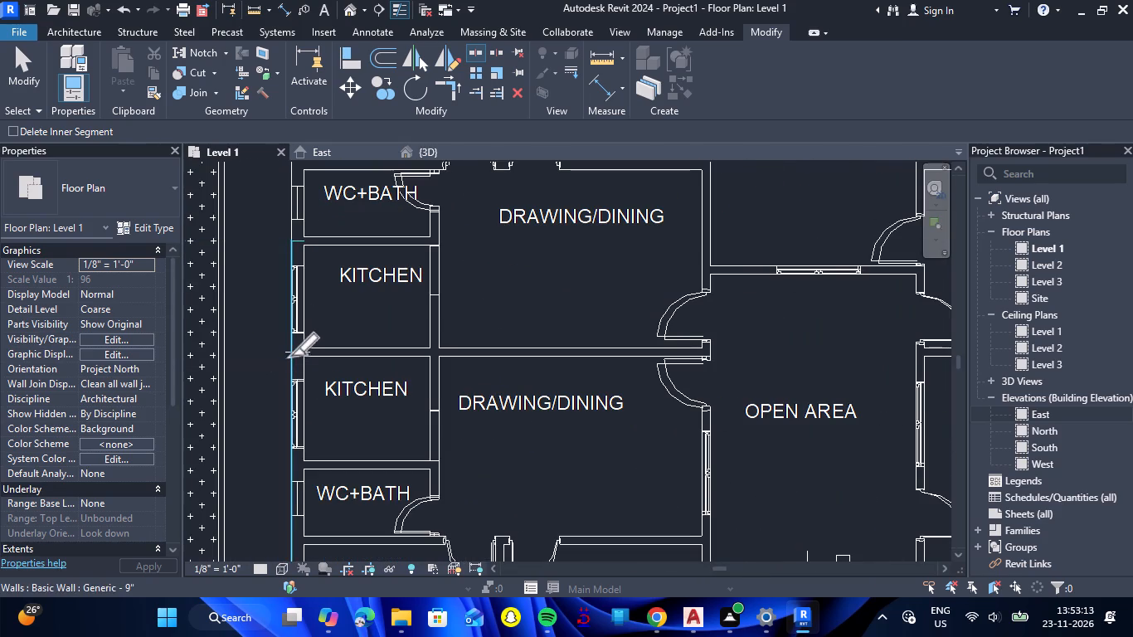
left_click(294, 352)
Split the west exterior wall at the southern kitchen–WC+Bath partition and at the partition between that WC+Bath and the southwest bedroom.
scroll(340, 299, "down", 4)
scroll(309, 395, "up", 2)
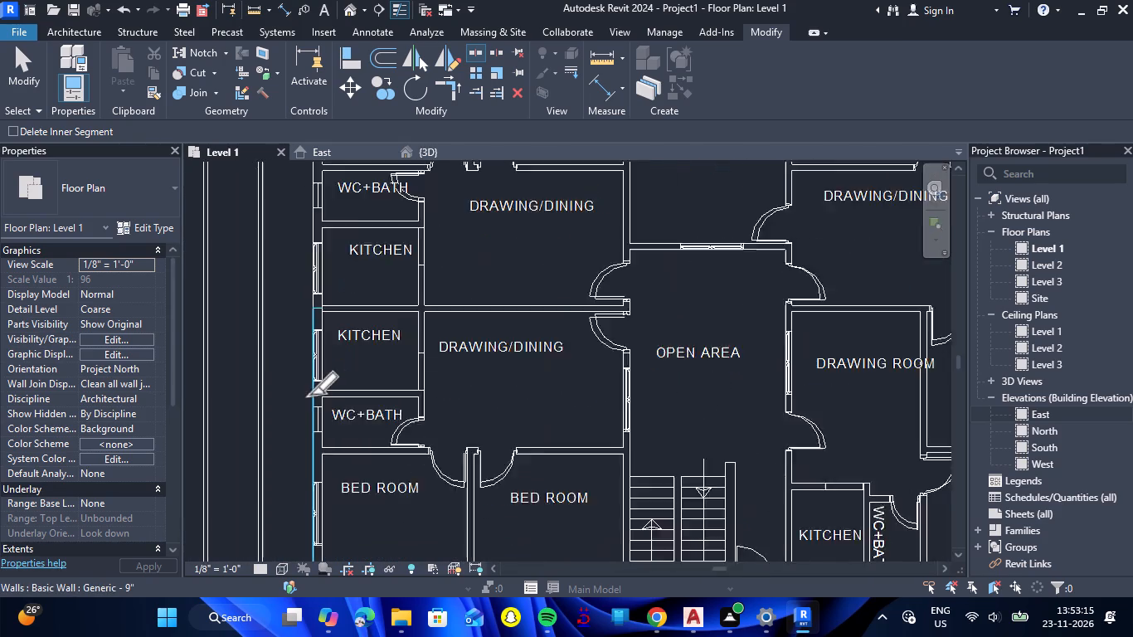
scroll(309, 395, "up", 2)
scroll(316, 375, "down", 6)
scroll(311, 401, "up", 5)
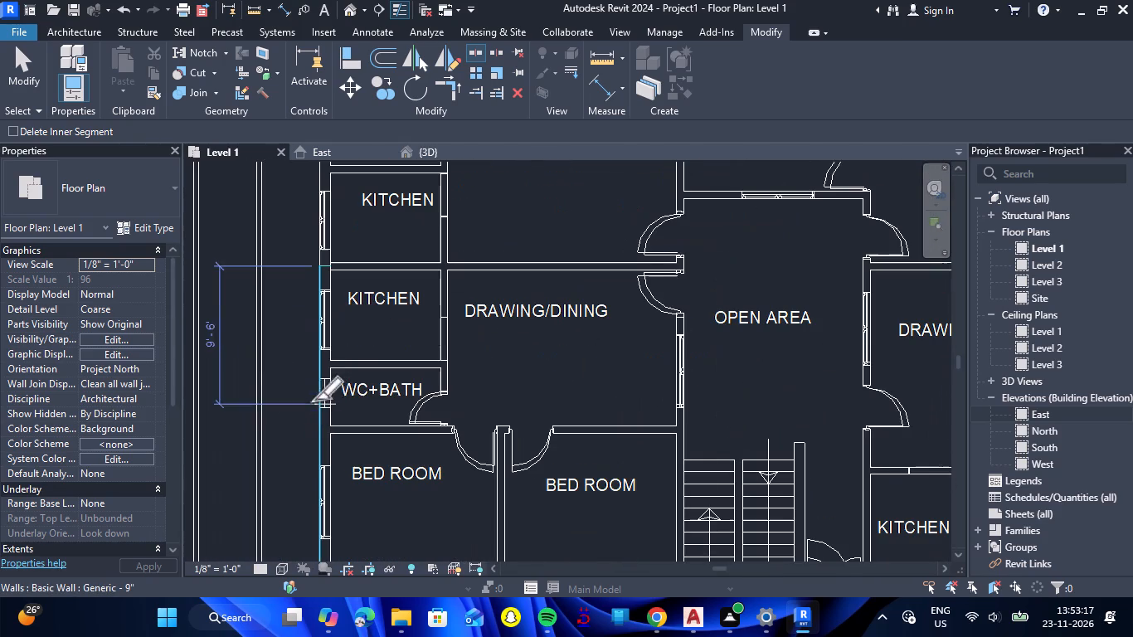
left_click(321, 364)
scroll(318, 363, "down", 4)
scroll(307, 416, "up", 3)
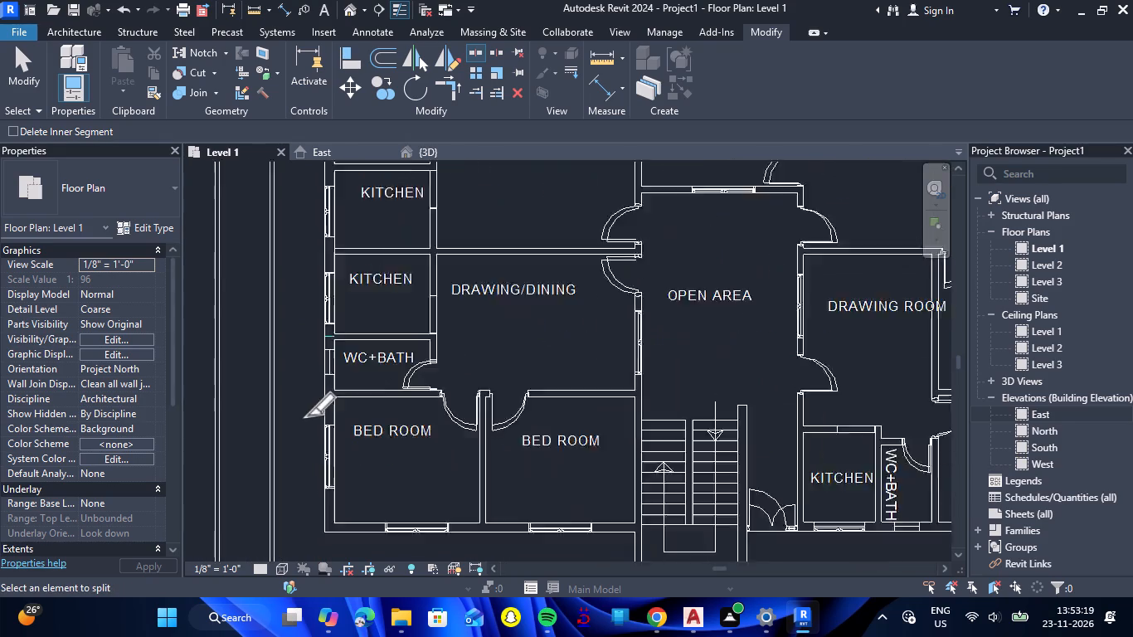
scroll(307, 416, "up", 2)
left_click(331, 387)
scroll(306, 387, "down", 3)
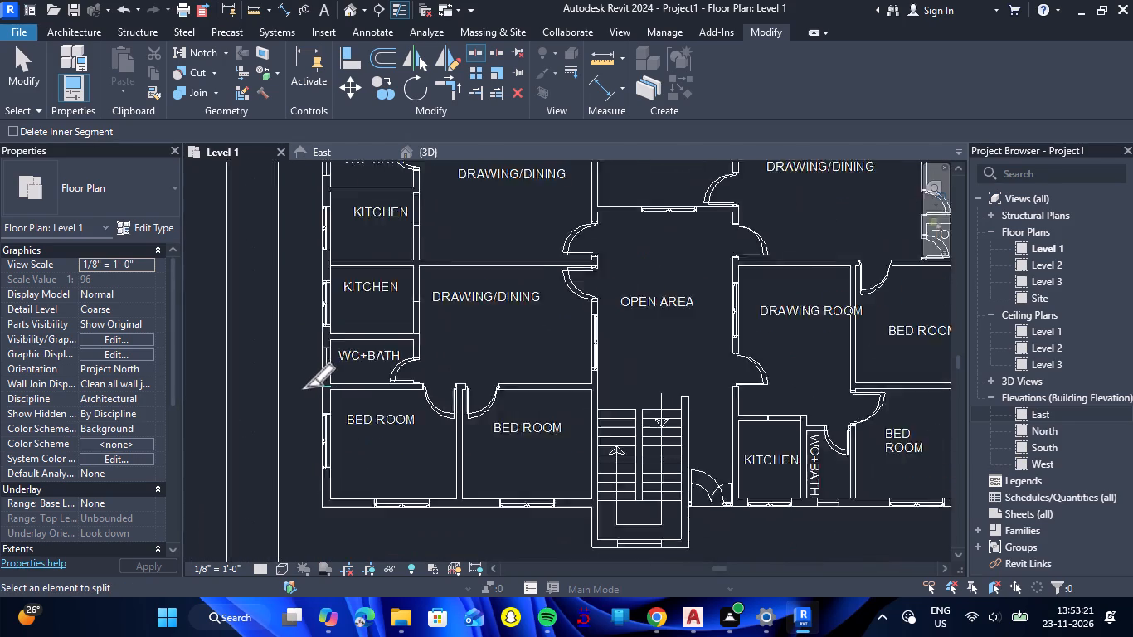
Split the horizontal wall between the two kitchens and the two drawing/dining rooms where it crosses the kitchens' east wall.
scroll(306, 387, "down", 2)
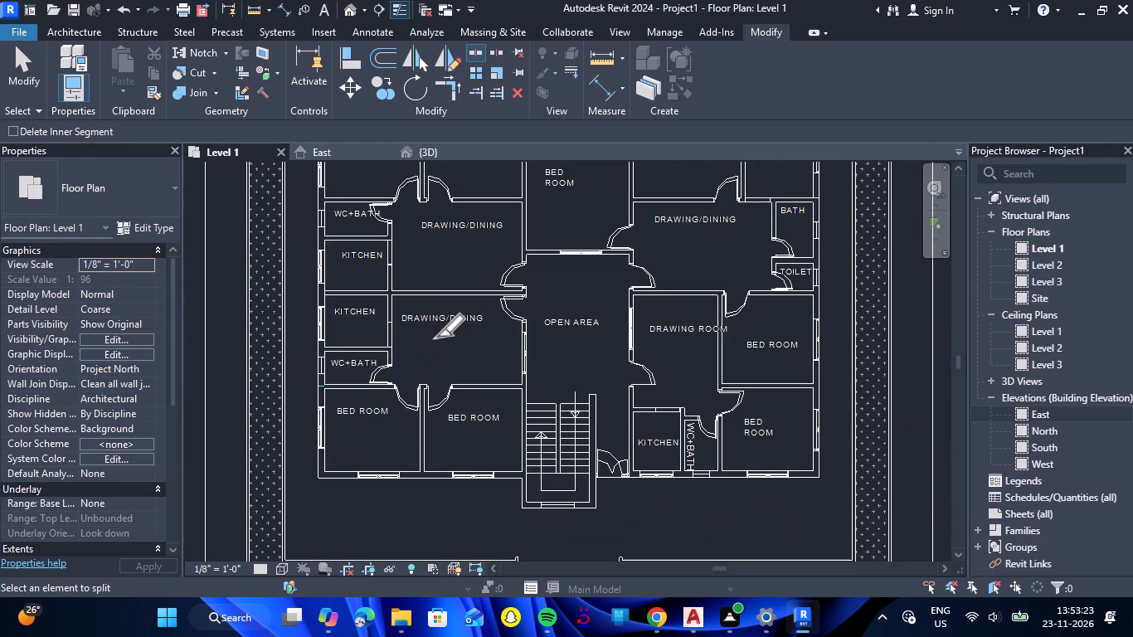
scroll(391, 286, "up", 10)
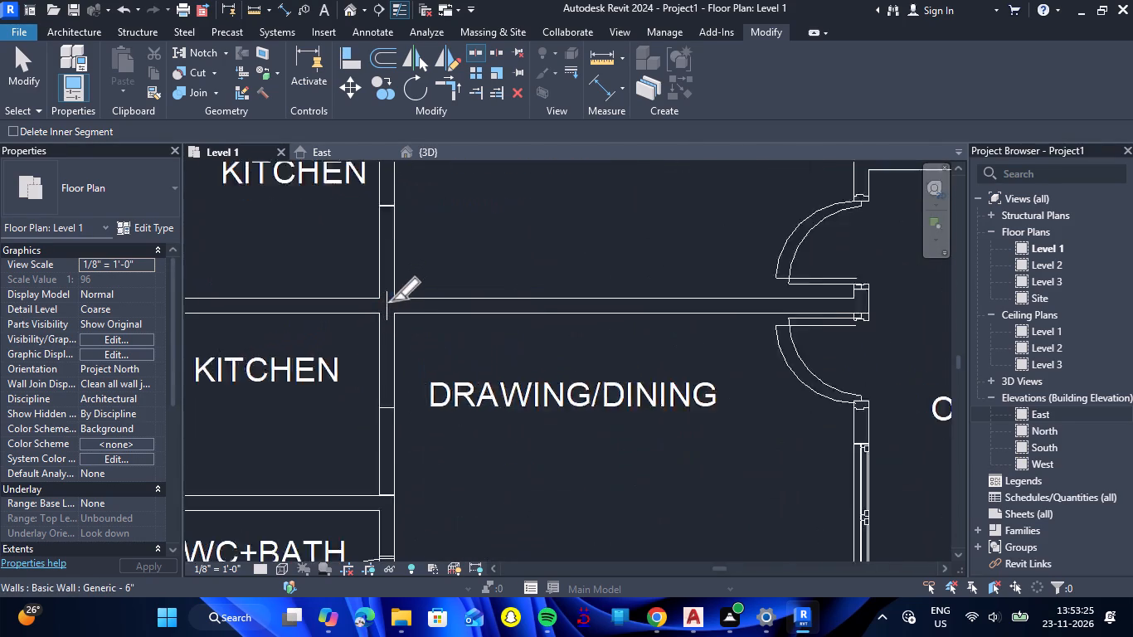
scroll(391, 300, "up", 3)
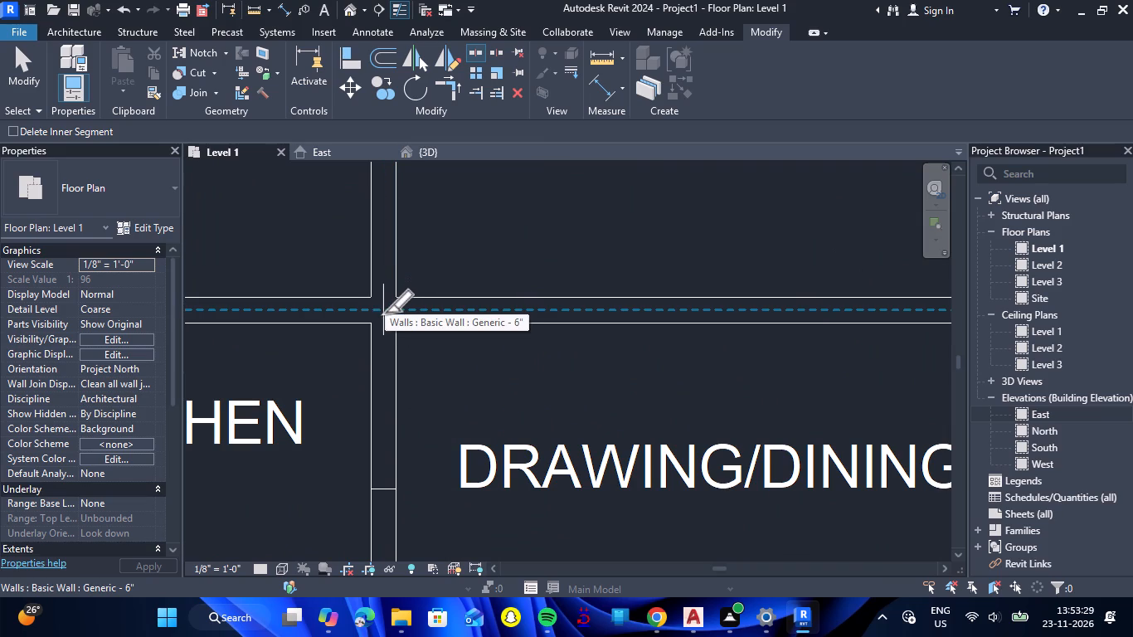
left_click(385, 313)
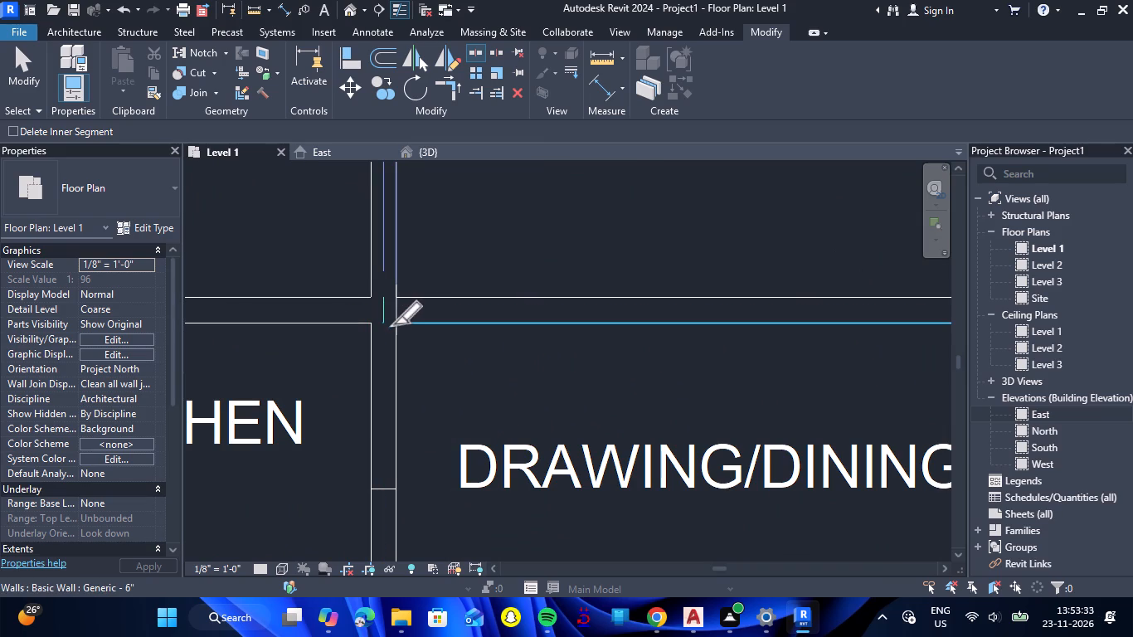
scroll(449, 358, "down", 2)
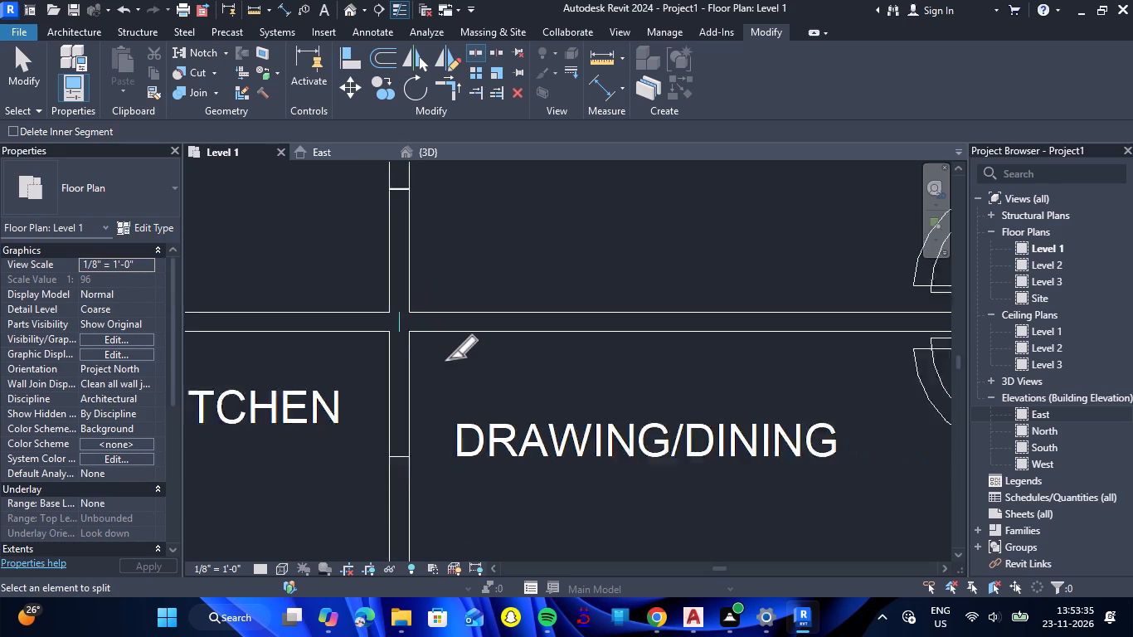
scroll(449, 358, "down", 4)
key("Escape")
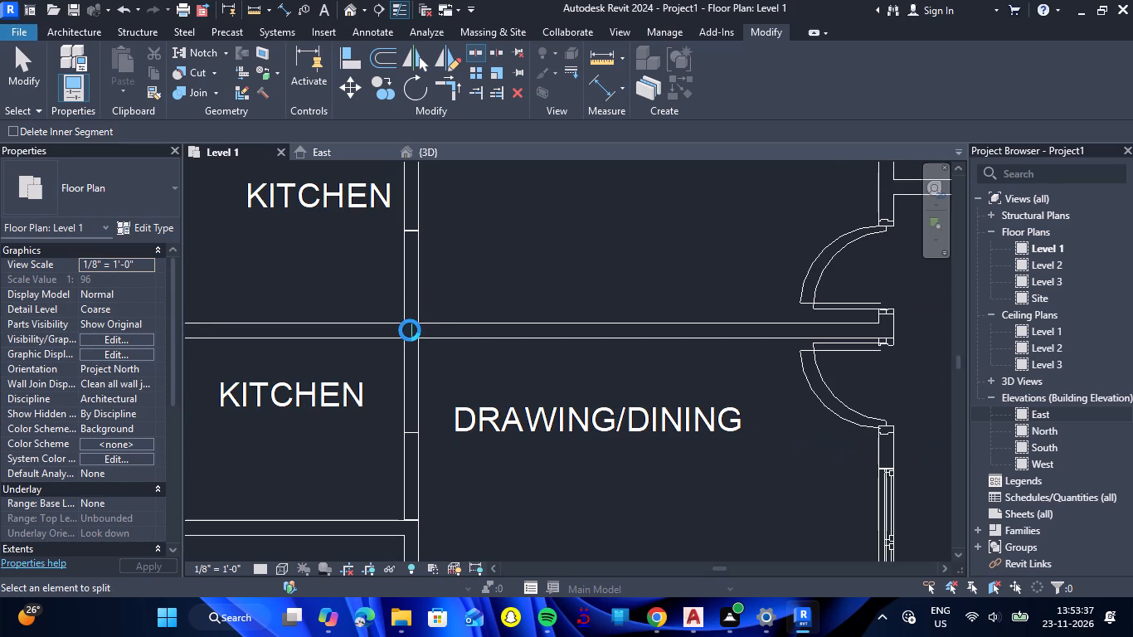
key("Escape")
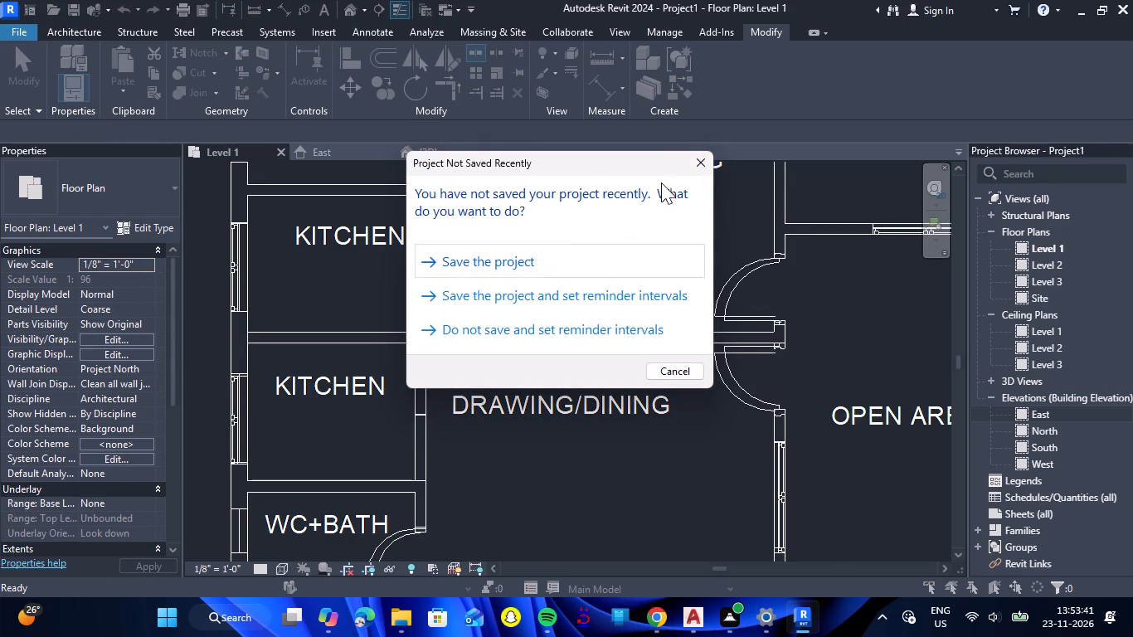
Save the project to the Desktop under the name G+1 APARMENT HOUSE PLAN REVIT.
left_click(693, 168)
key("ctrl+s")
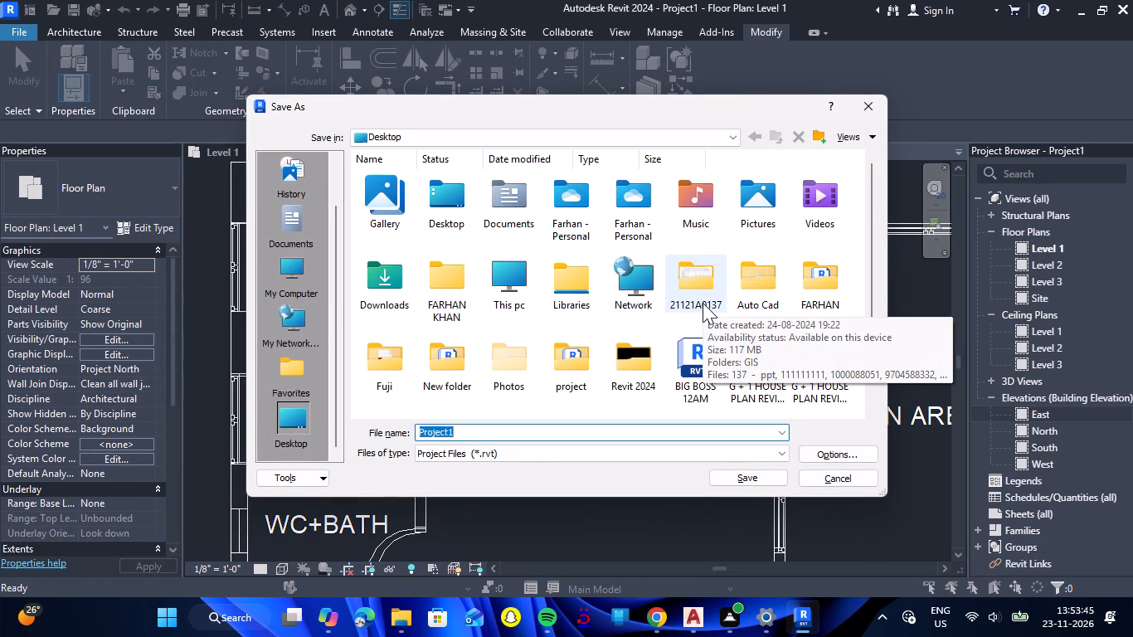
key("BackSpace")
key("g")
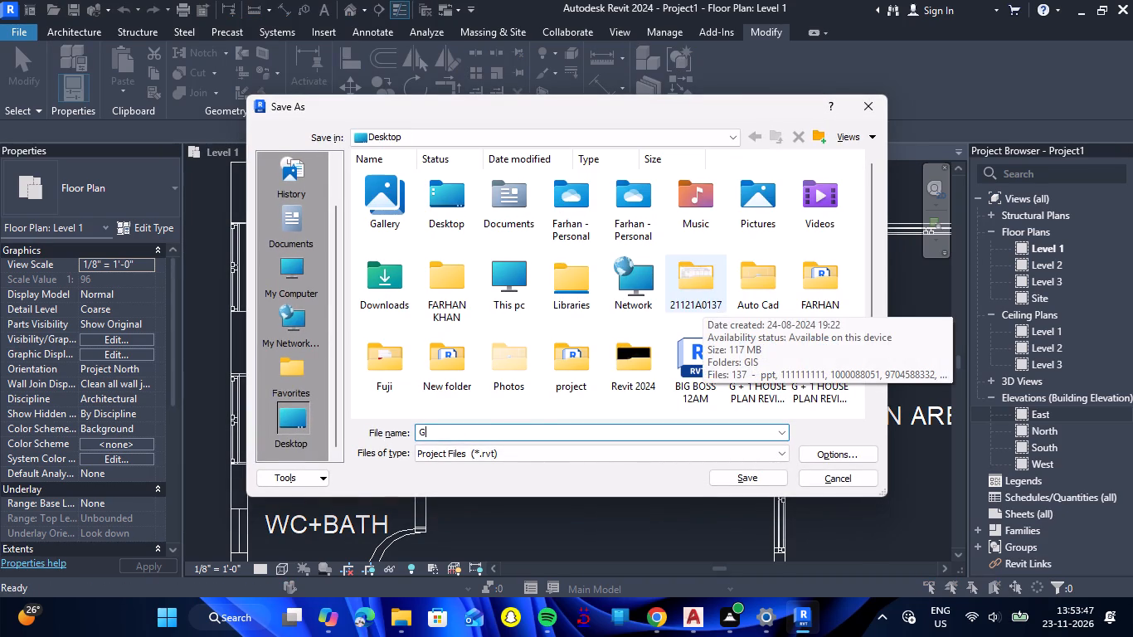
key("shift+plus")
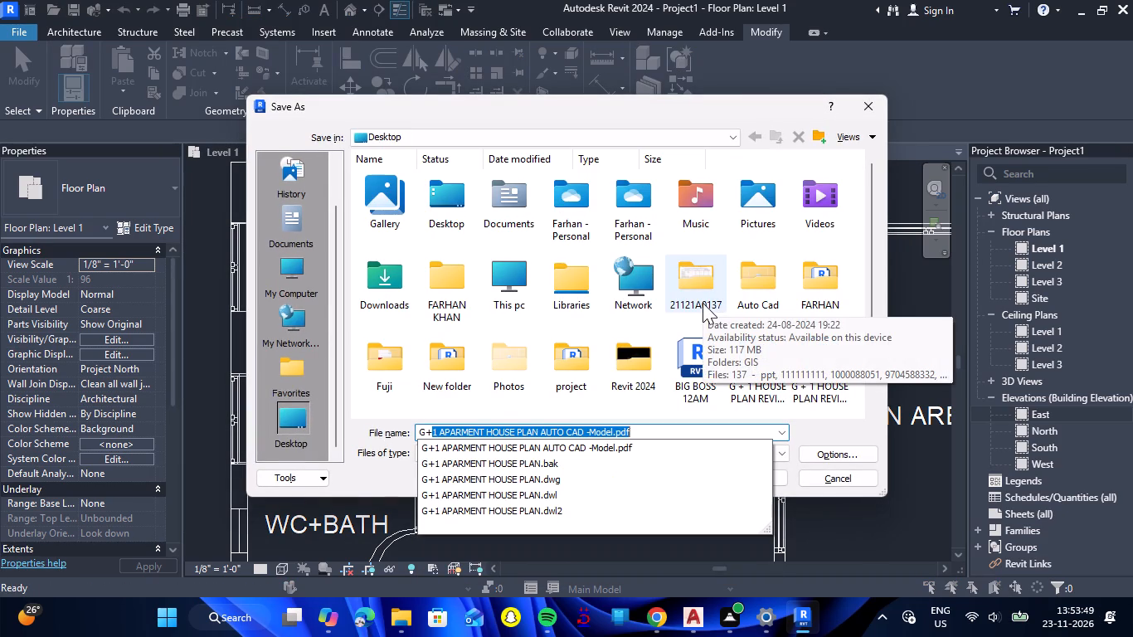
key("Down")
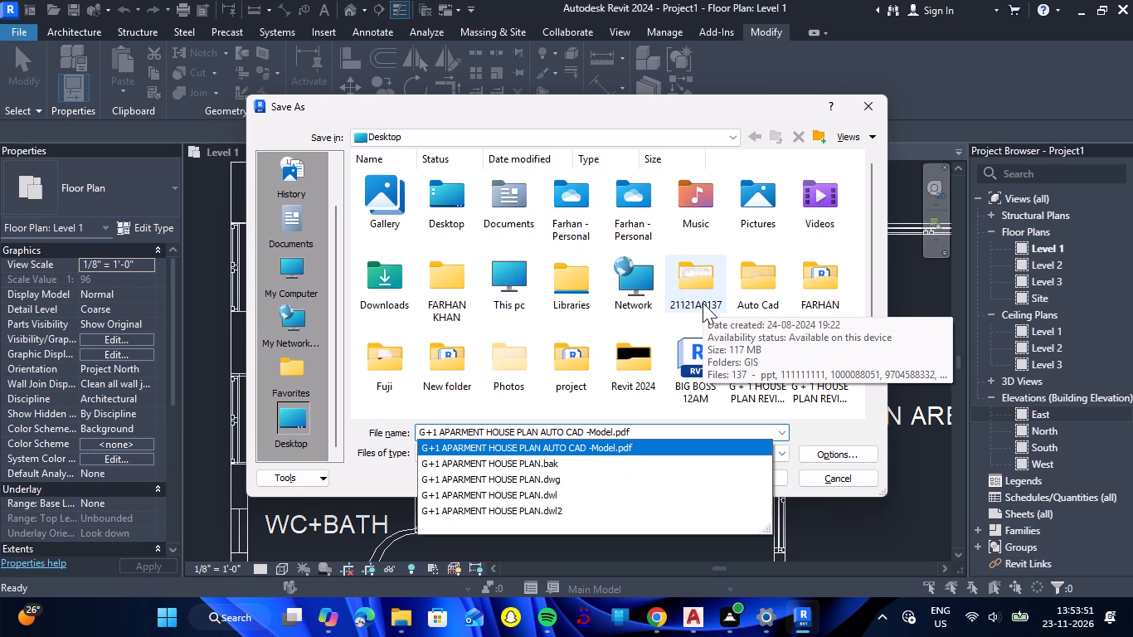
key("BackSpace")
key("BackSpace")
key("BackSpace")
key("BackSpace")
key("BackSpace")
key("BackSpace")
key("BackSpace")
key("BackSpace")
key("BackSpace")
key("BackSpace")
key("BackSpace")
key("BackSpace")
key("BackSpace")
key("BackSpace")
key("BackSpace")
key("BackSpace")
key("BackSpace")
key("BackSpace")
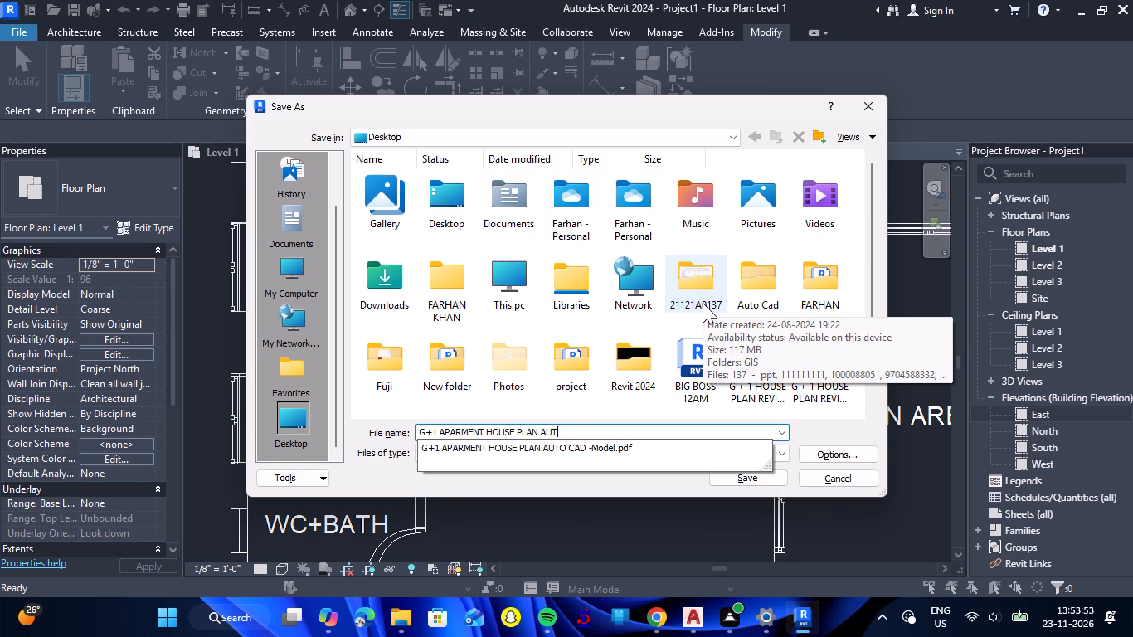
key("BackSpace")
type("REVIT")
key("space")
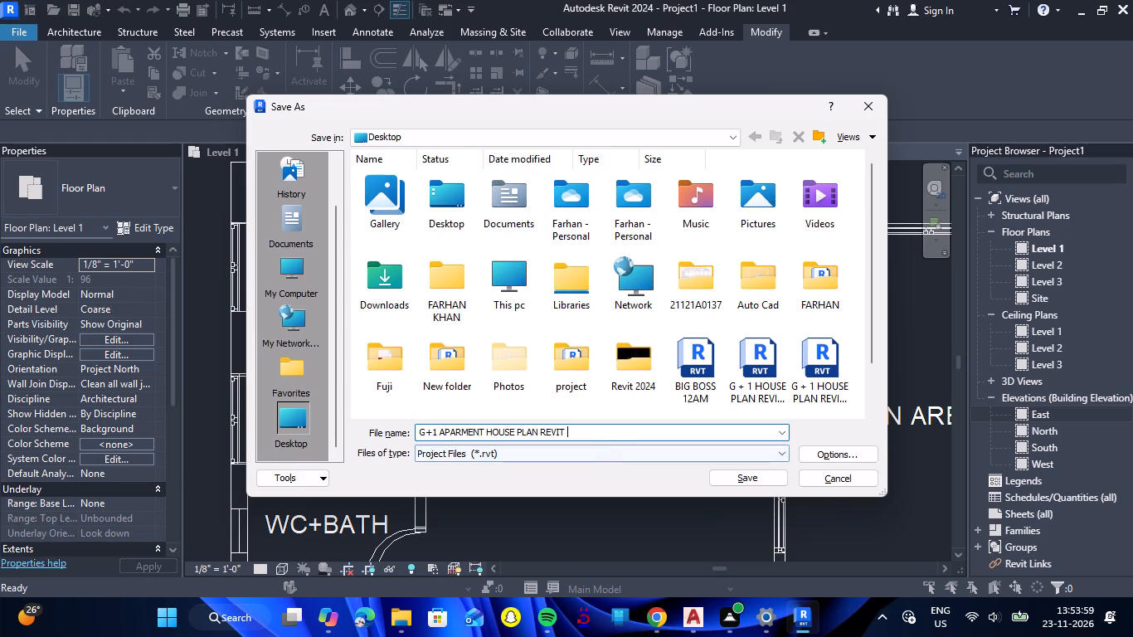
left_click(738, 476)
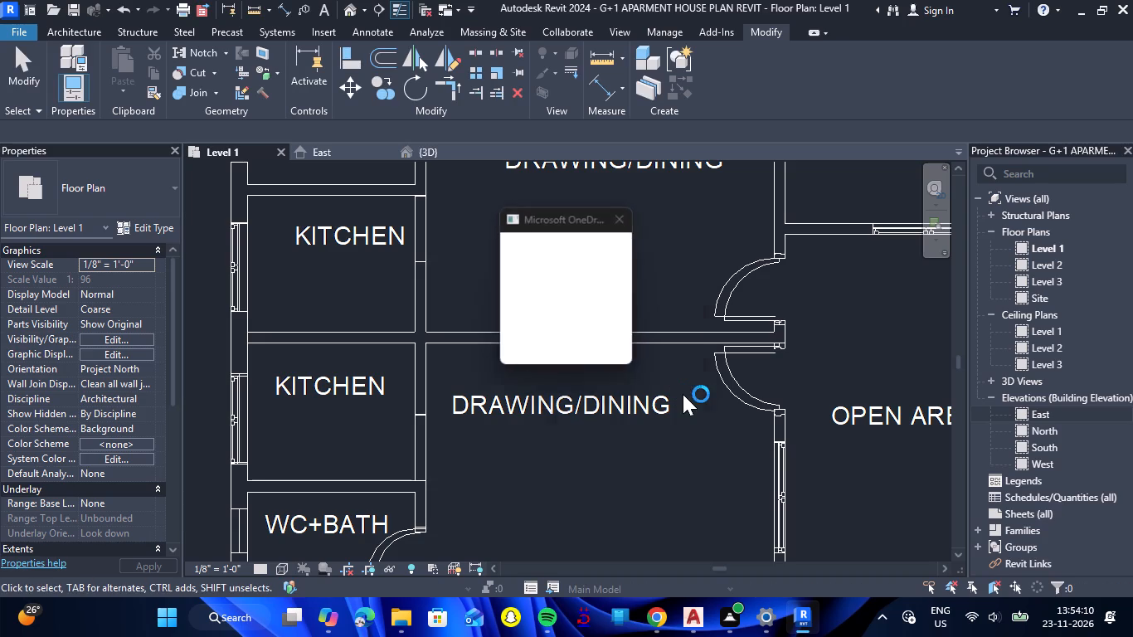
left_click(689, 276)
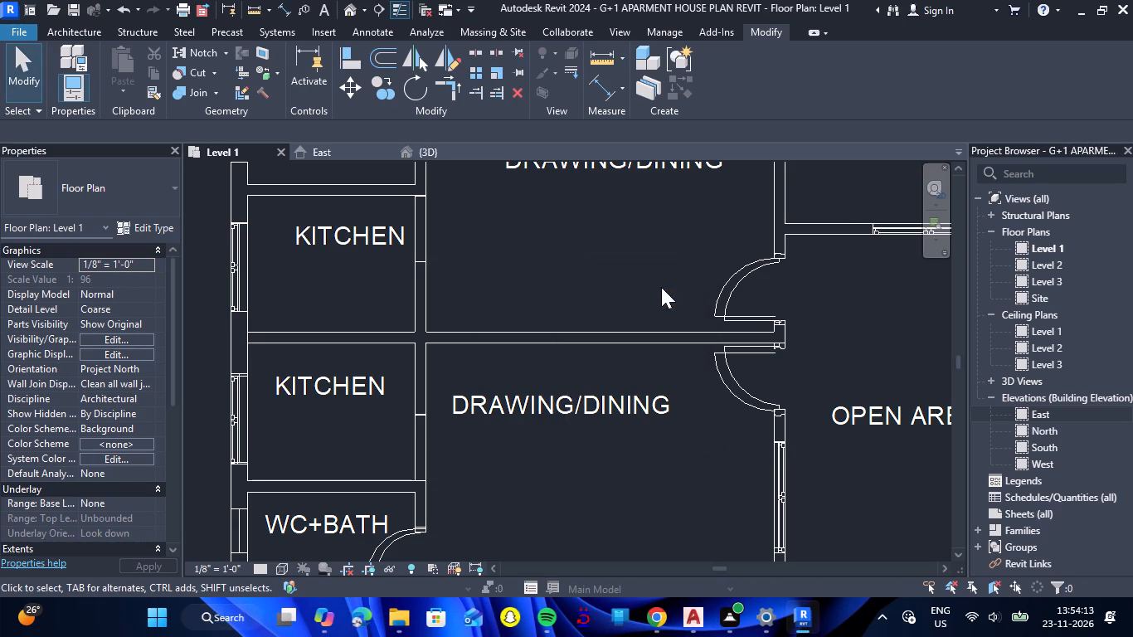
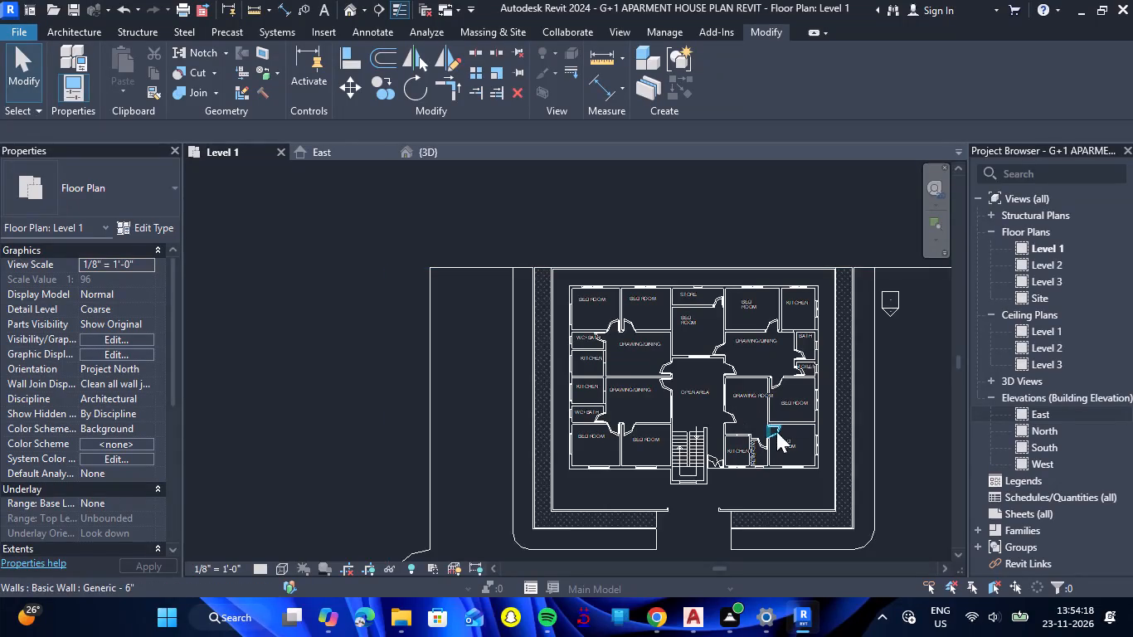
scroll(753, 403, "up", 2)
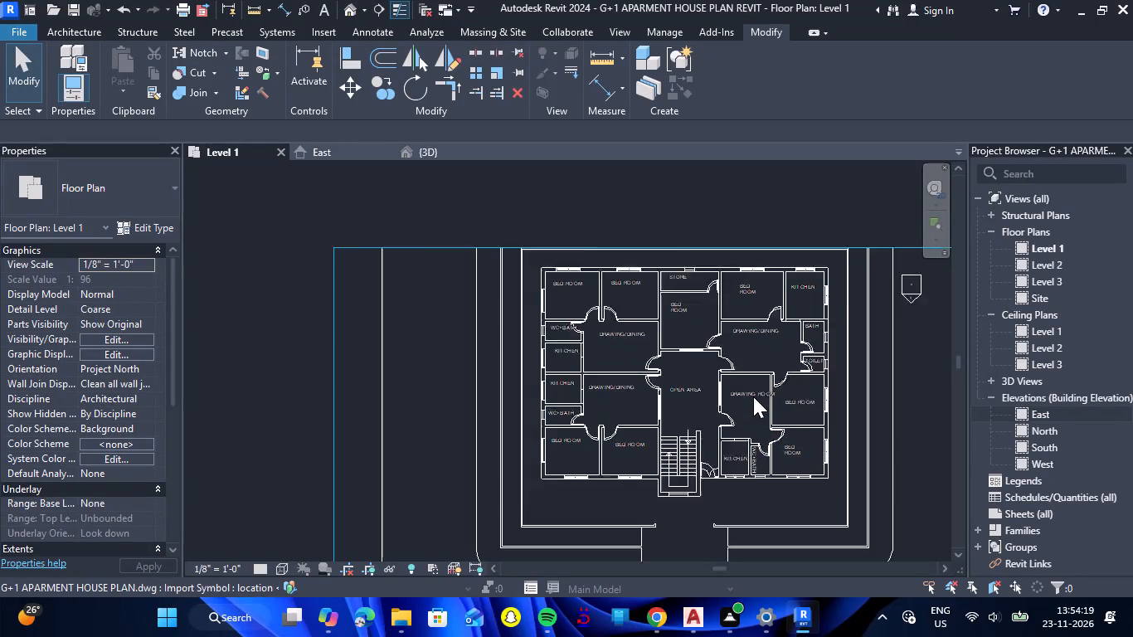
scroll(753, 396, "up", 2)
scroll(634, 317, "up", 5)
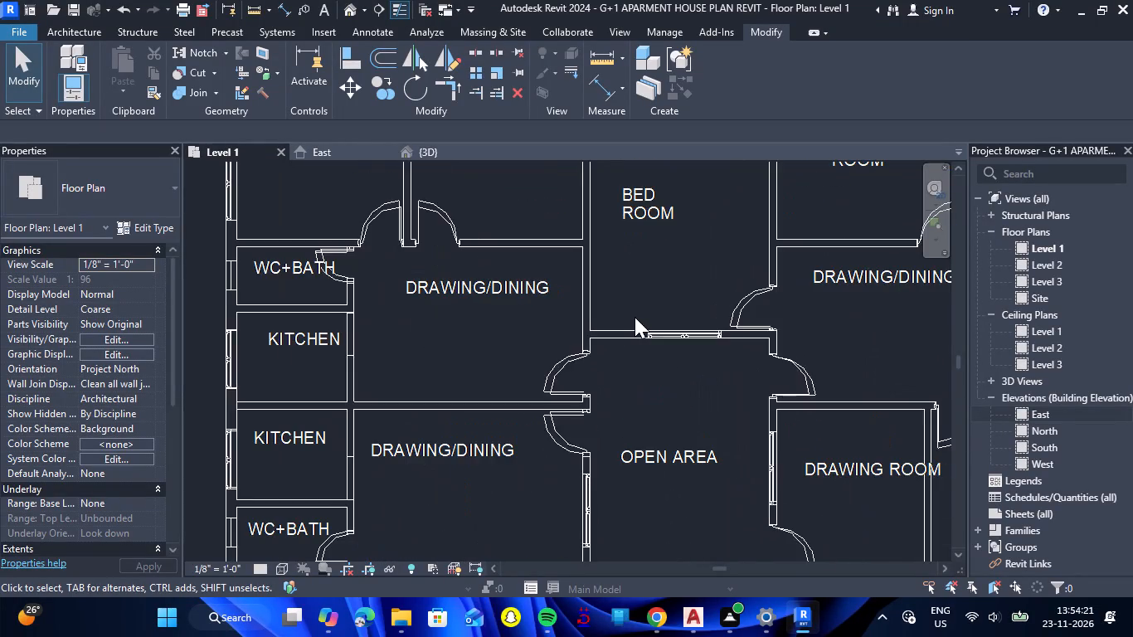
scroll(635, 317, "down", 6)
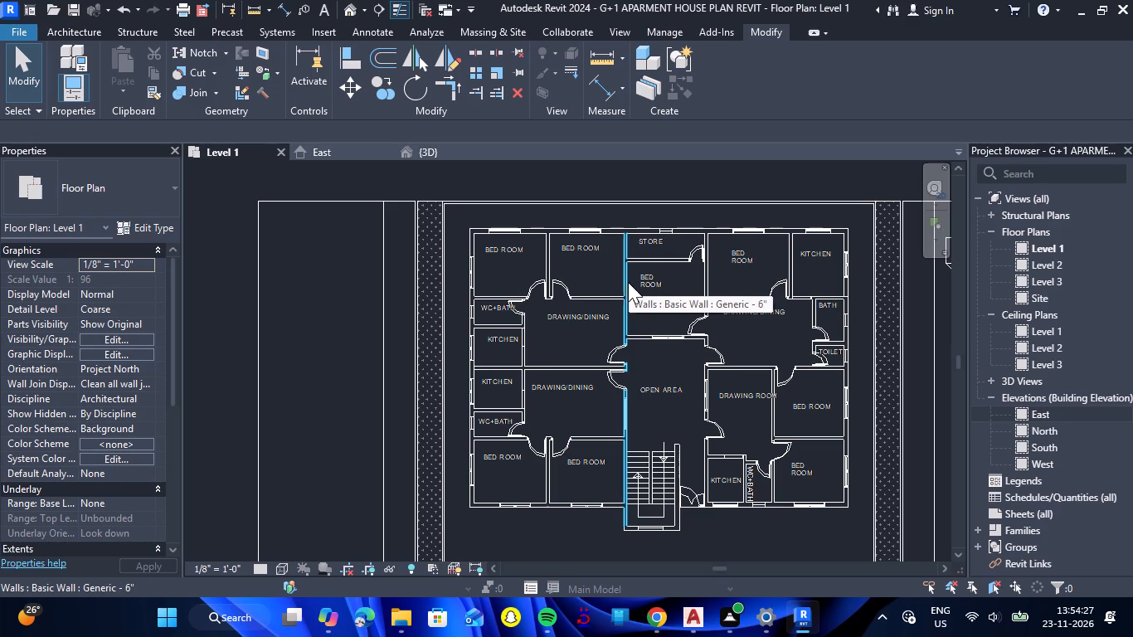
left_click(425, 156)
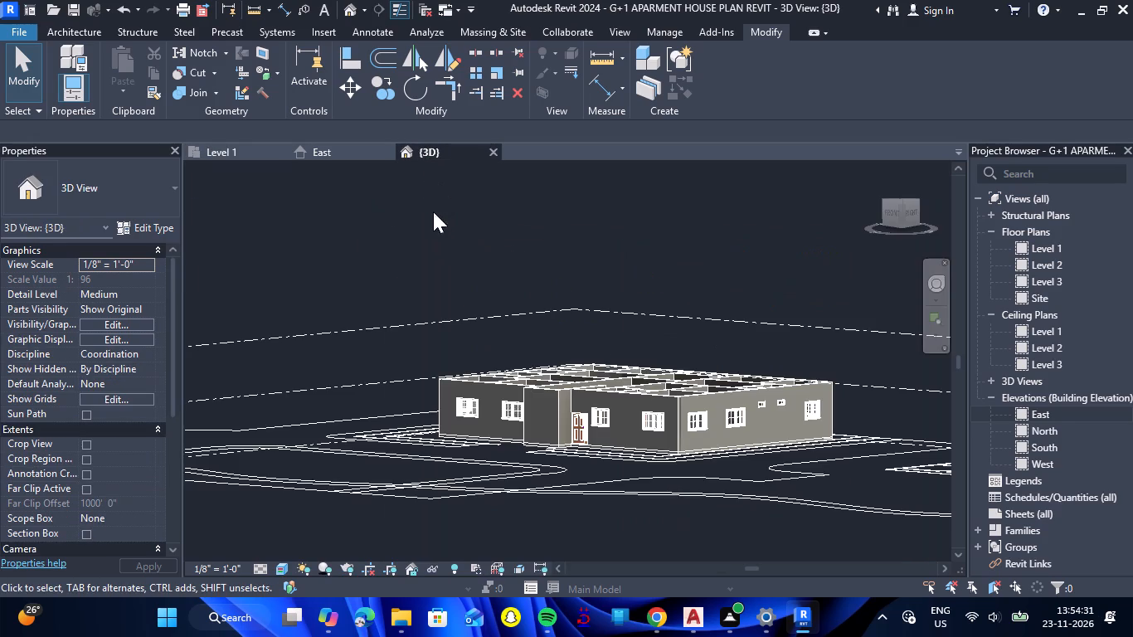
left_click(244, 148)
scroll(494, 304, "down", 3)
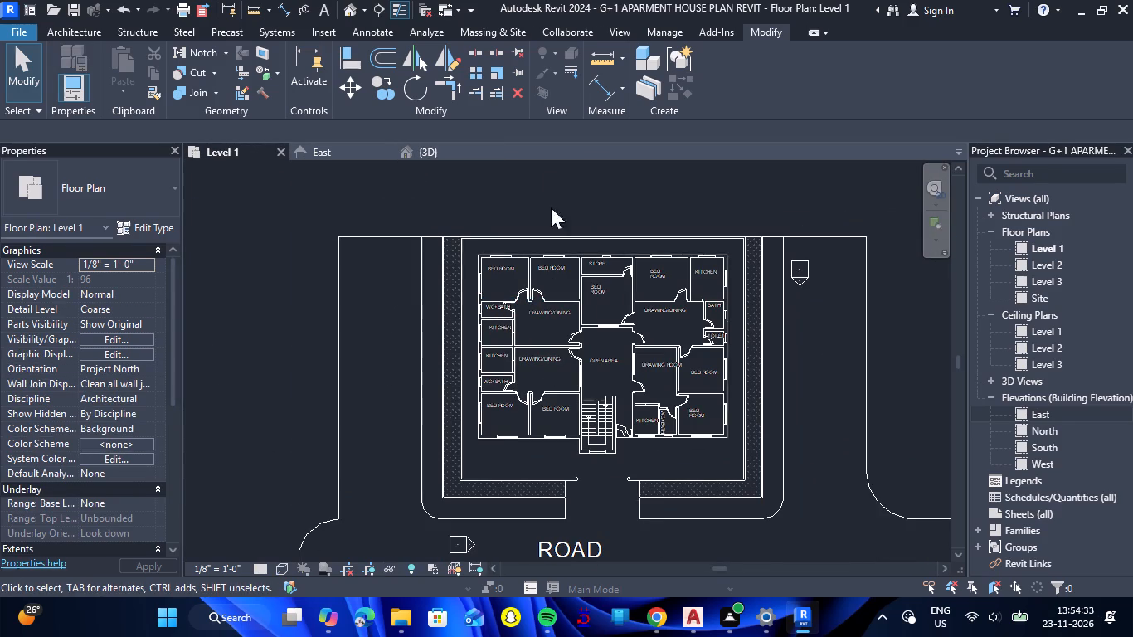
Start a Grassland - 16" toposolid on Level 1 and pick the inner west, north and east compound wall lines as its boundary.
left_click(518, 33)
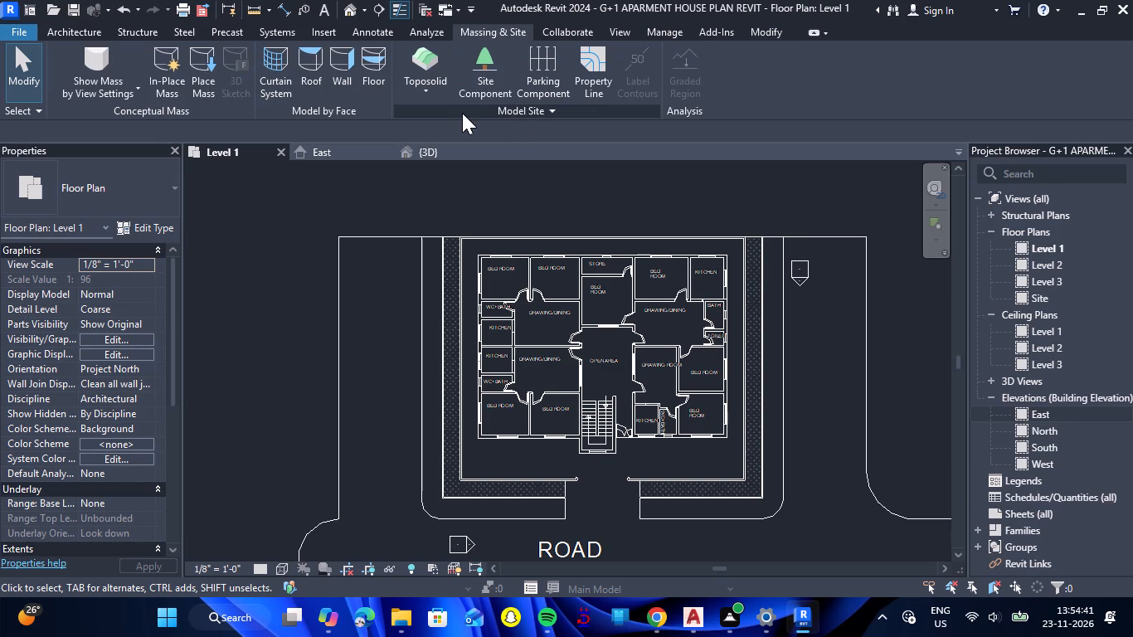
left_click(425, 61)
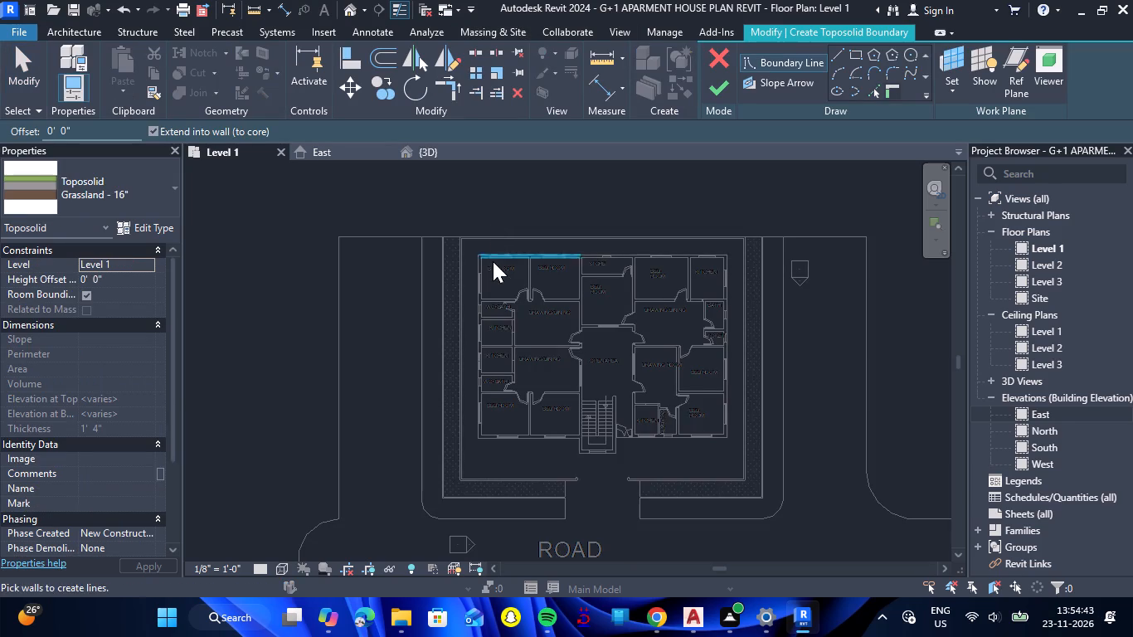
scroll(462, 318, "up", 3)
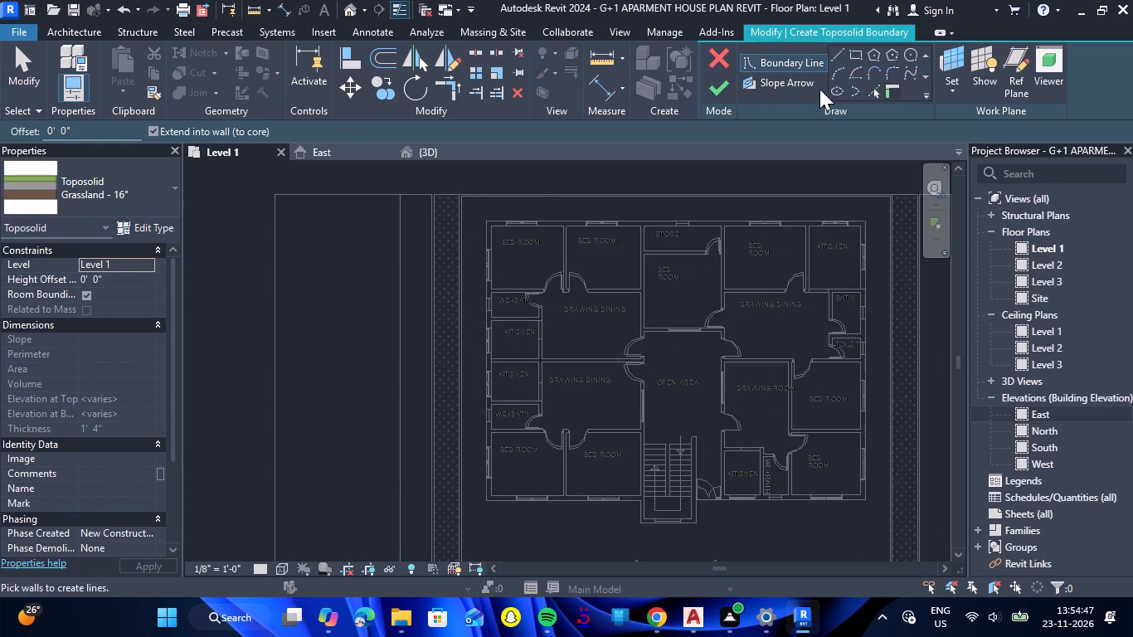
left_click(871, 93)
scroll(482, 212, "up", 6)
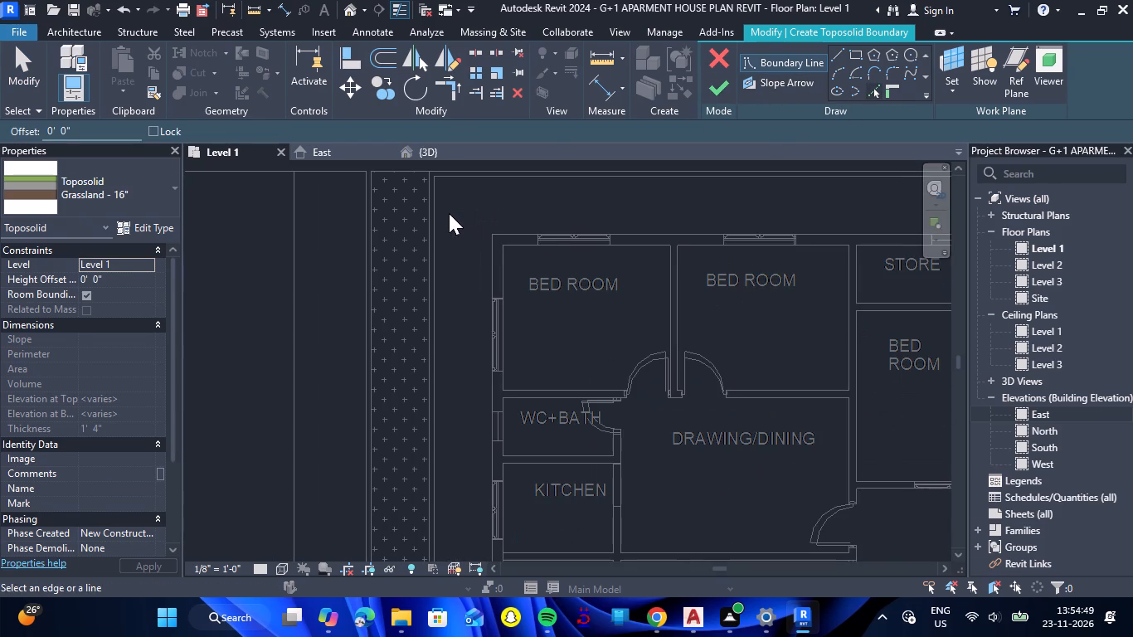
left_click(440, 215)
left_click(492, 180)
scroll(458, 202, "down", 3)
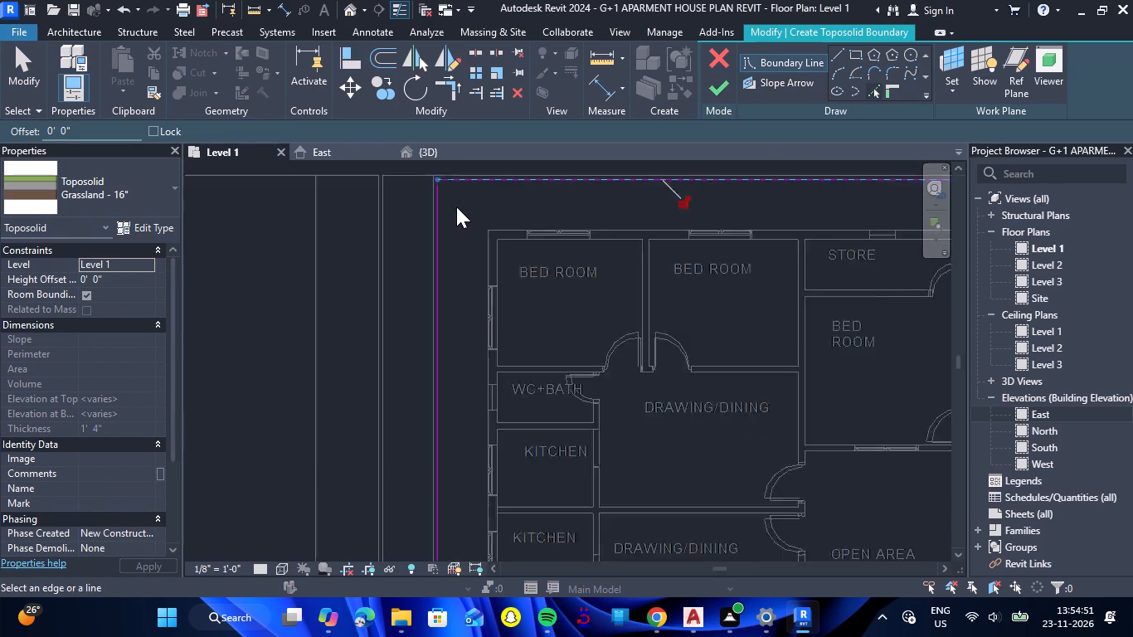
scroll(456, 207, "down", 3)
scroll(527, 229, "down", 4)
scroll(712, 264, "up", 6)
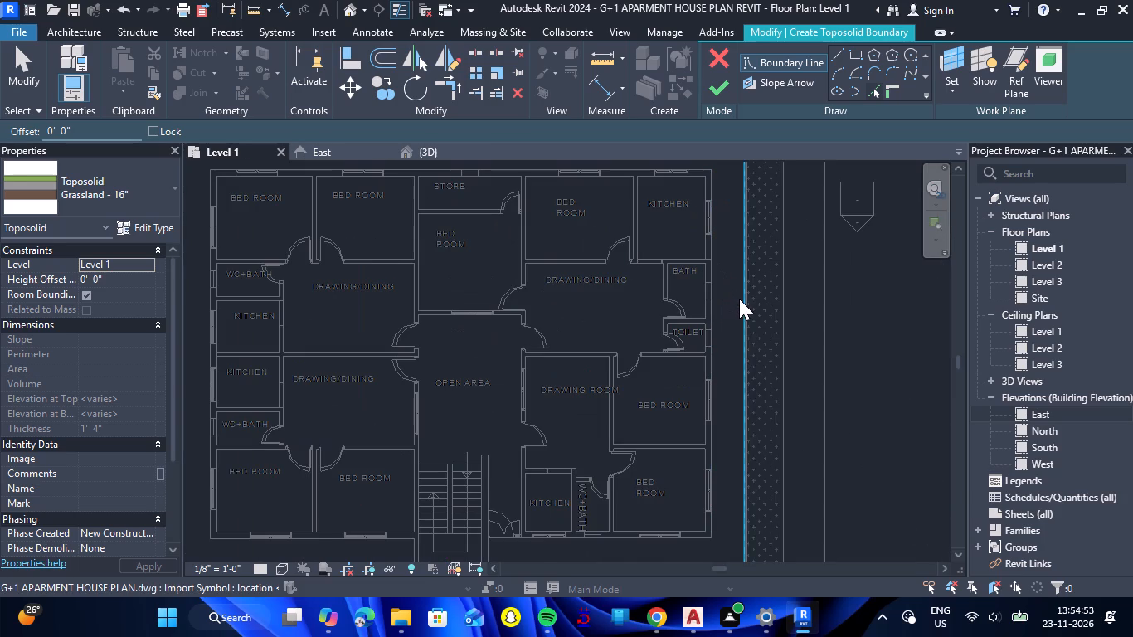
left_click(739, 299)
Pick the inner lines of the two southern compound wall segments on either side of the gate opening as toposolid boundary.
scroll(688, 268, "down", 6)
scroll(669, 412, "up", 5)
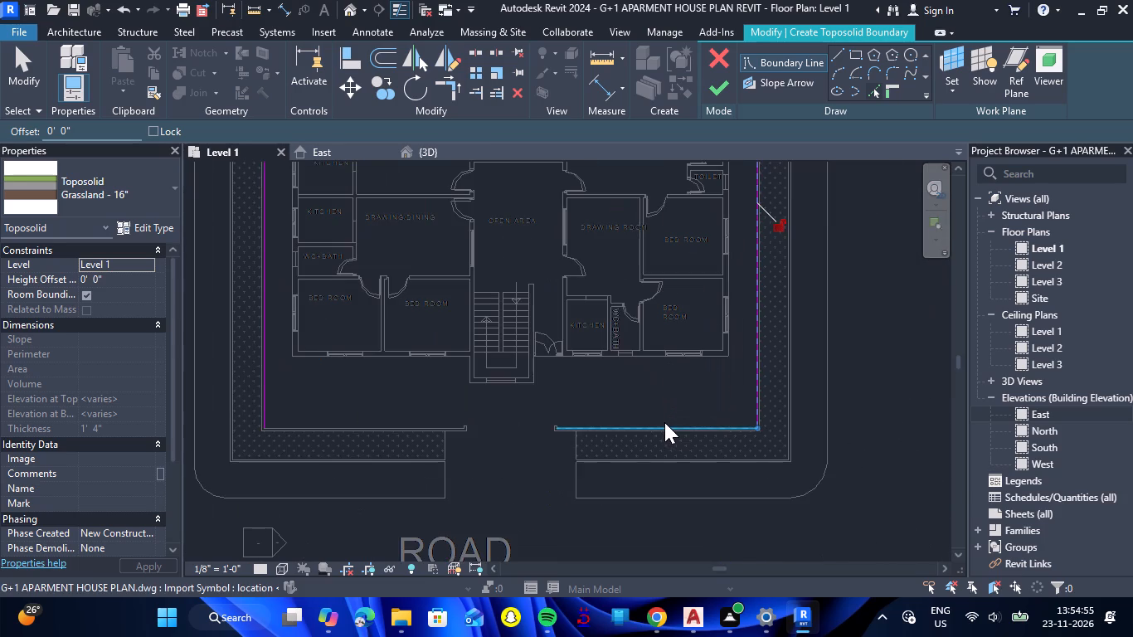
left_click(664, 422)
scroll(470, 428, "up", 6)
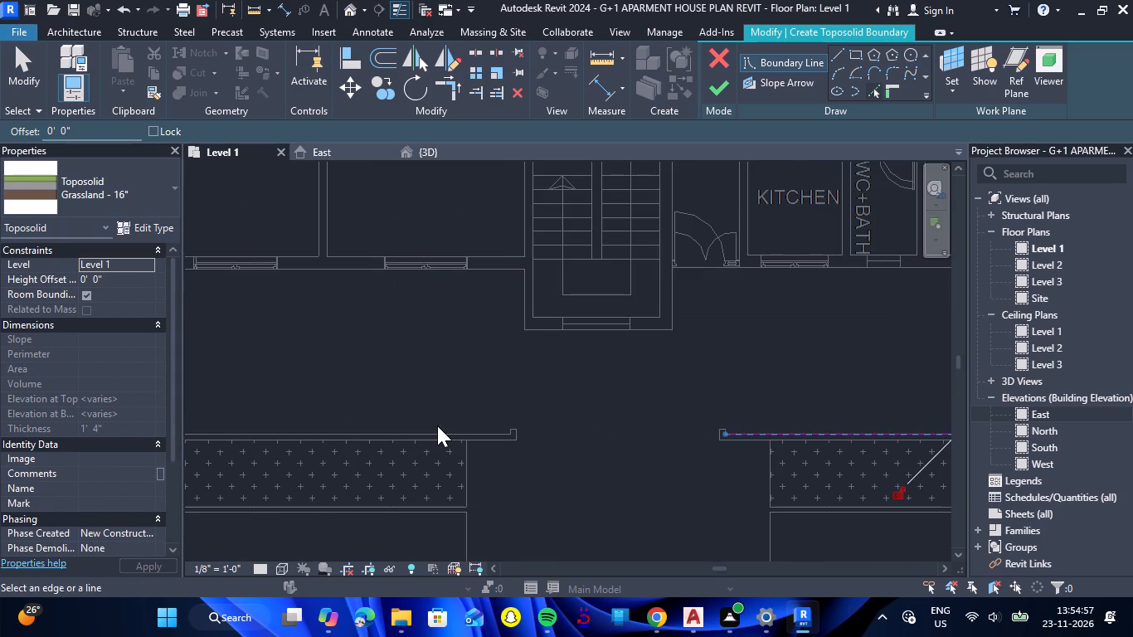
left_click(451, 429)
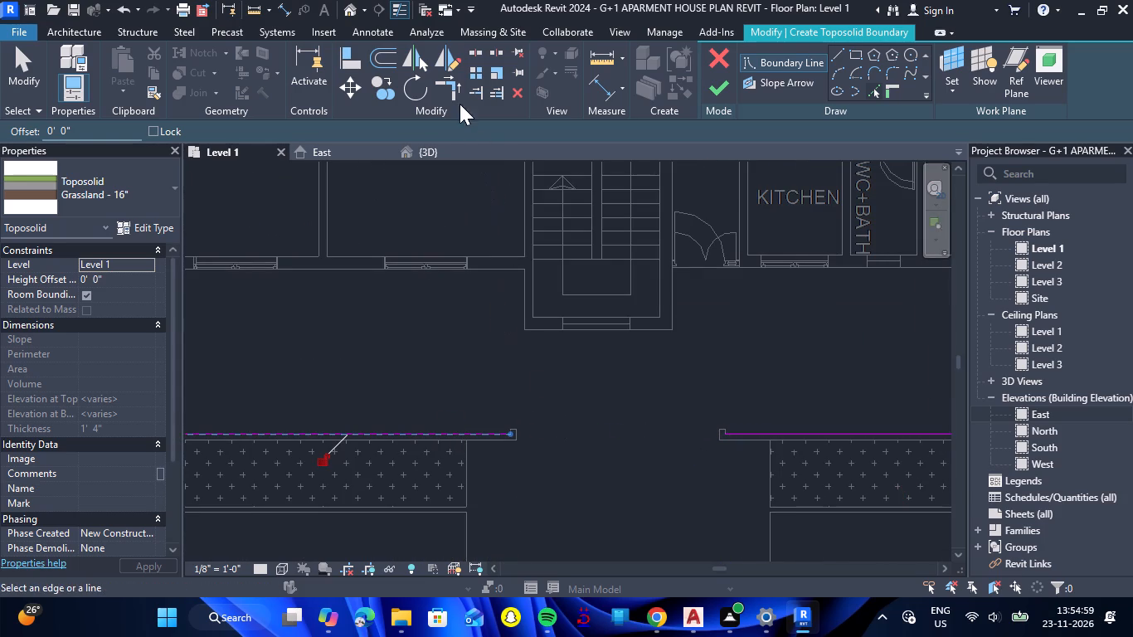
Join the two southern boundary lines across the gate opening with Trim/Extend to Corner and finish the toposolid sketch.
left_click(456, 90)
left_click(492, 432)
left_click(739, 433)
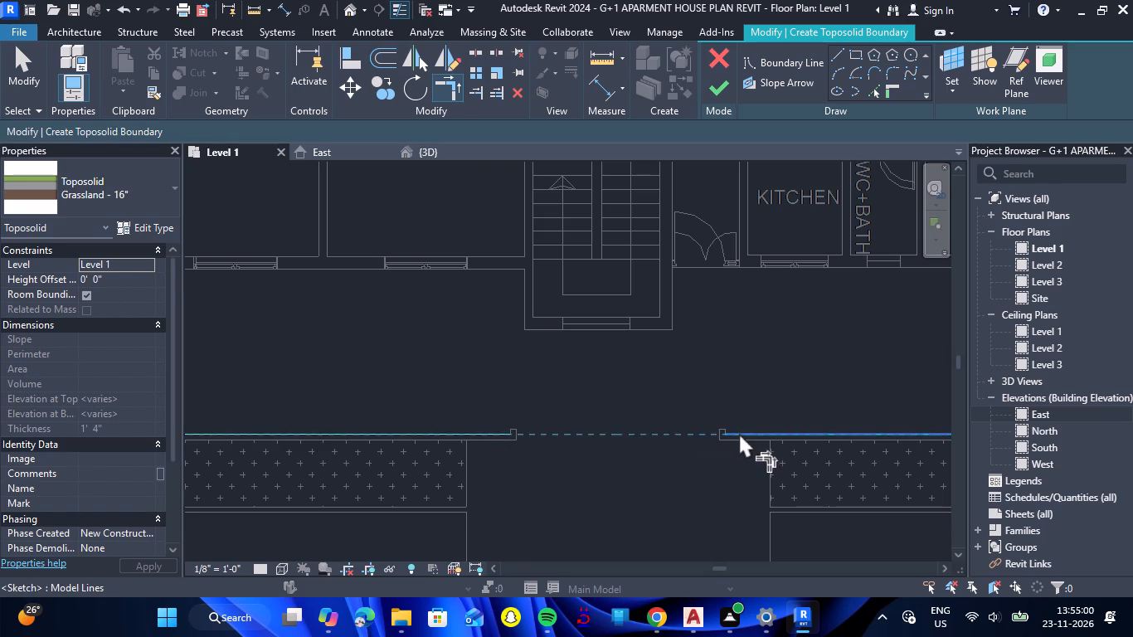
scroll(583, 352, "down", 2)
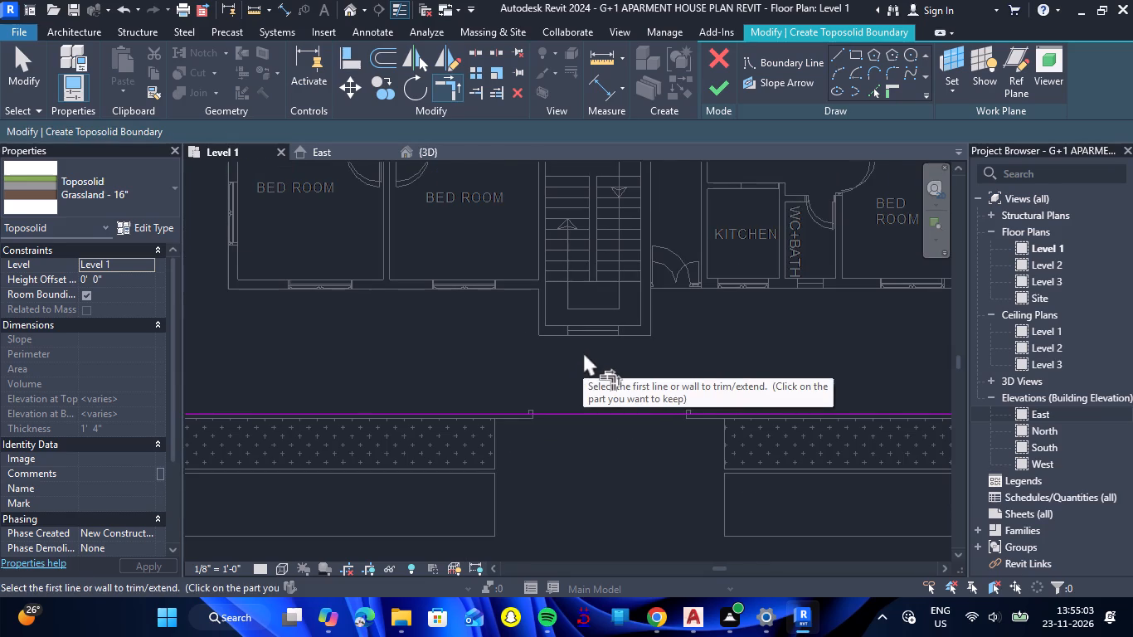
scroll(583, 352, "down", 4)
scroll(352, 395, "up", 8)
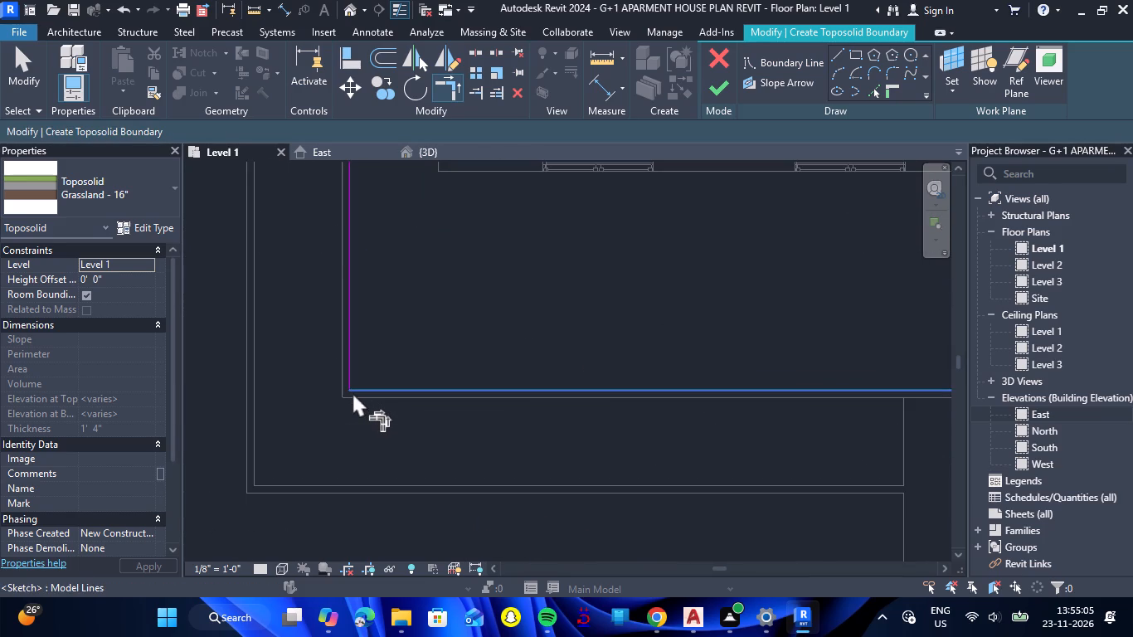
scroll(346, 401, "down", 4)
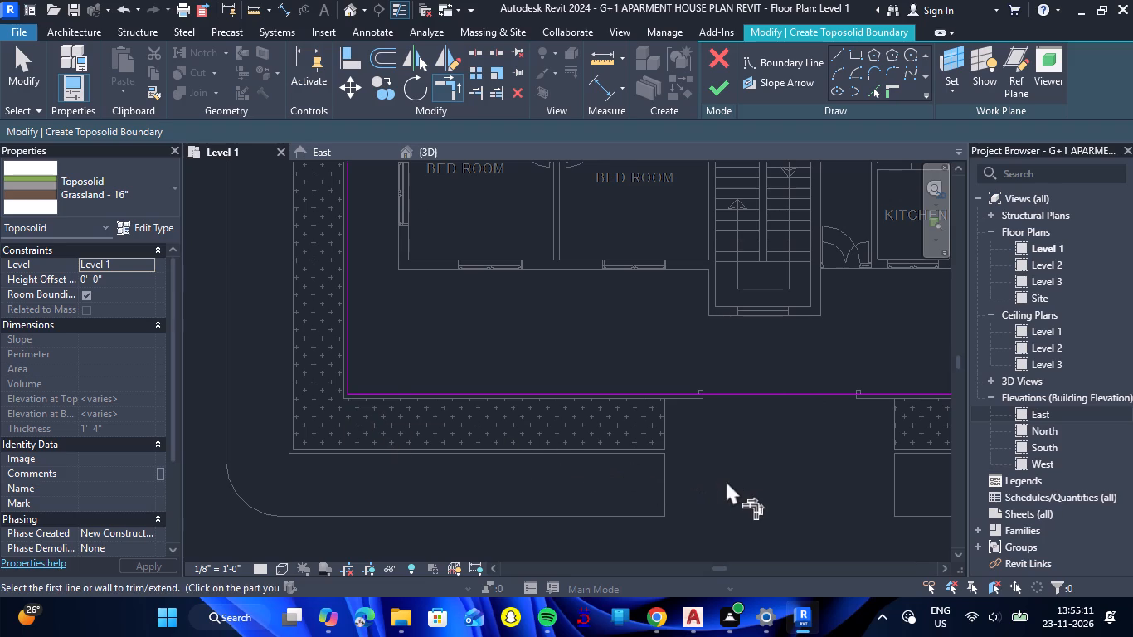
scroll(725, 480, "down", 6)
scroll(630, 387, "down", 5)
scroll(718, 452, "up", 4)
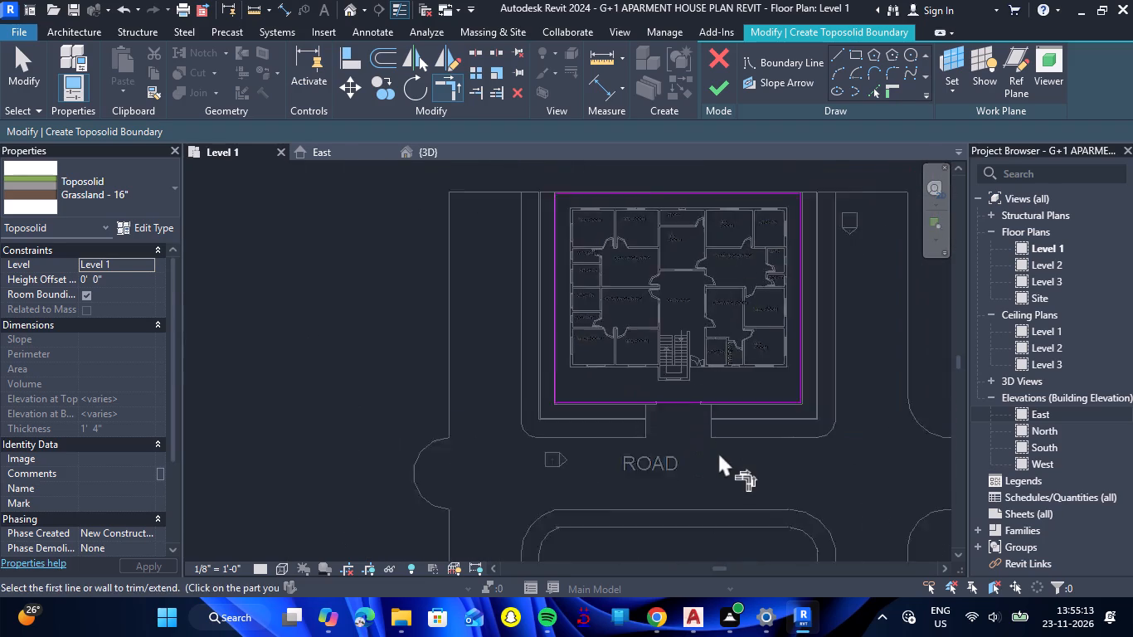
scroll(718, 452, "up", 1)
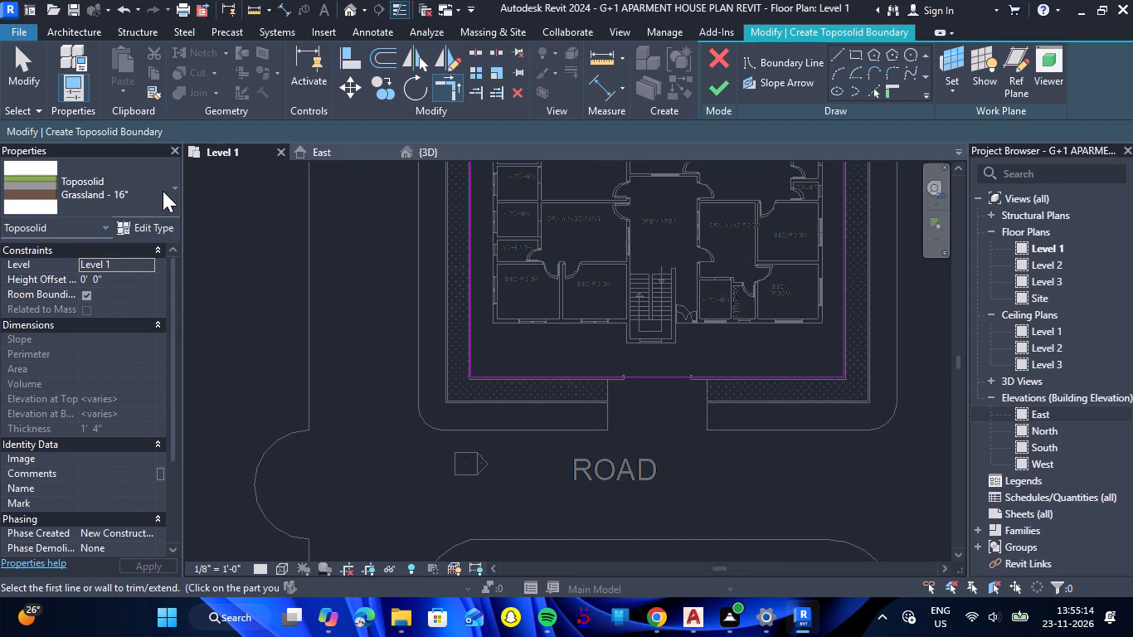
left_click(731, 90)
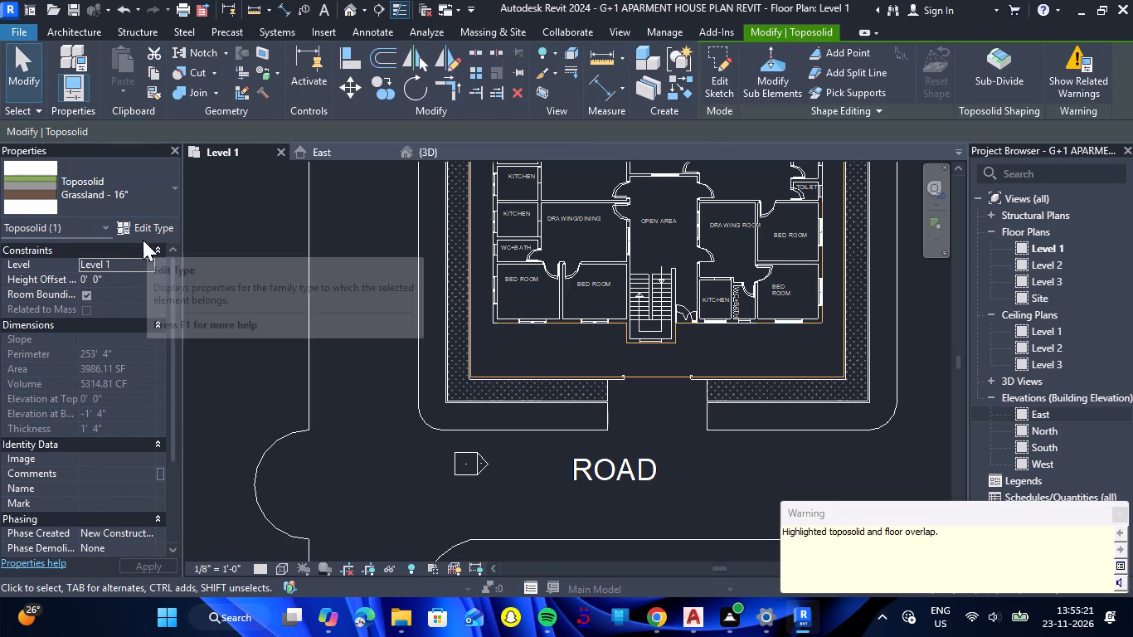
Set the new toposolid's height offset from level to -6".
left_click(139, 284)
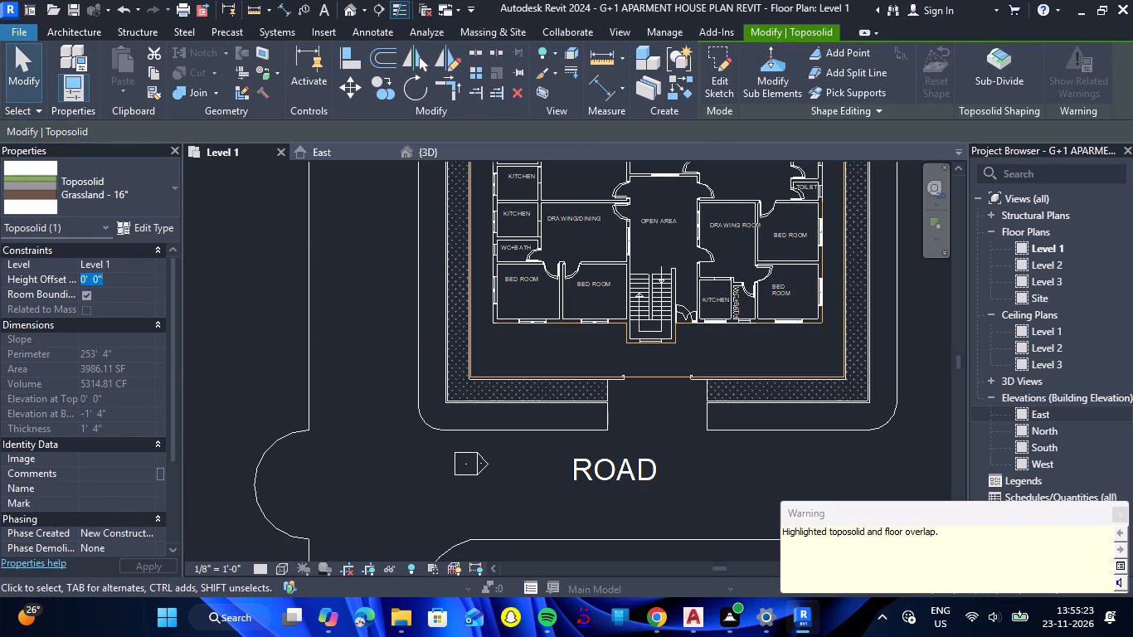
key("BackSpace")
key("minus")
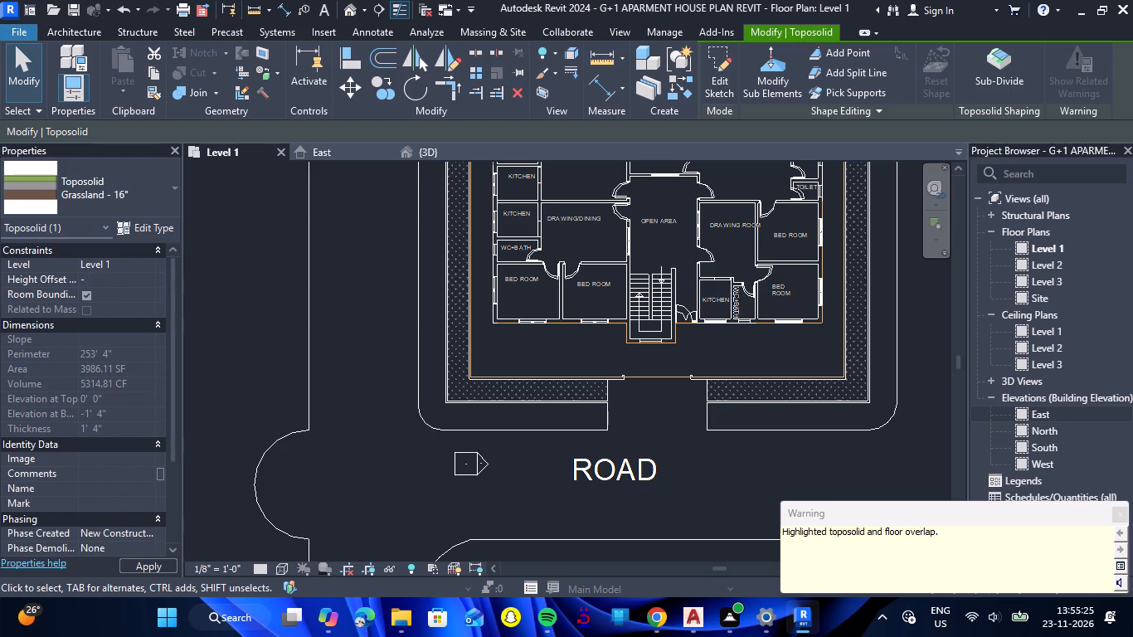
type("6\"")
key("Return")
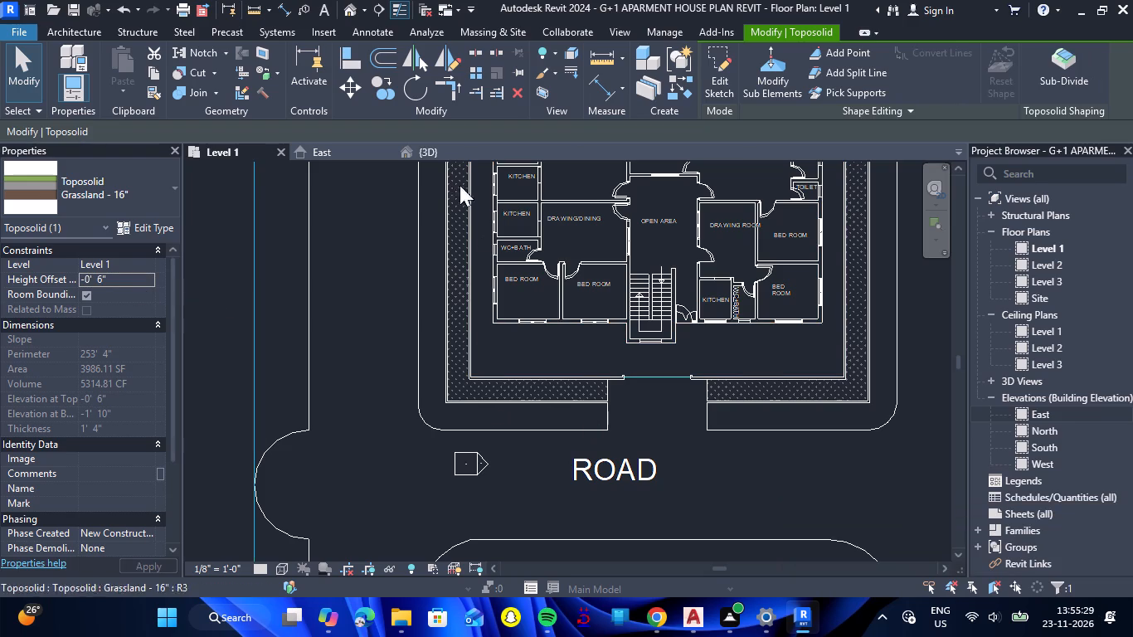
Examine in 3D how the toposolid meets the building's floor and walls at the southeast corner, and return to the Level 1 plan.
left_click(438, 152)
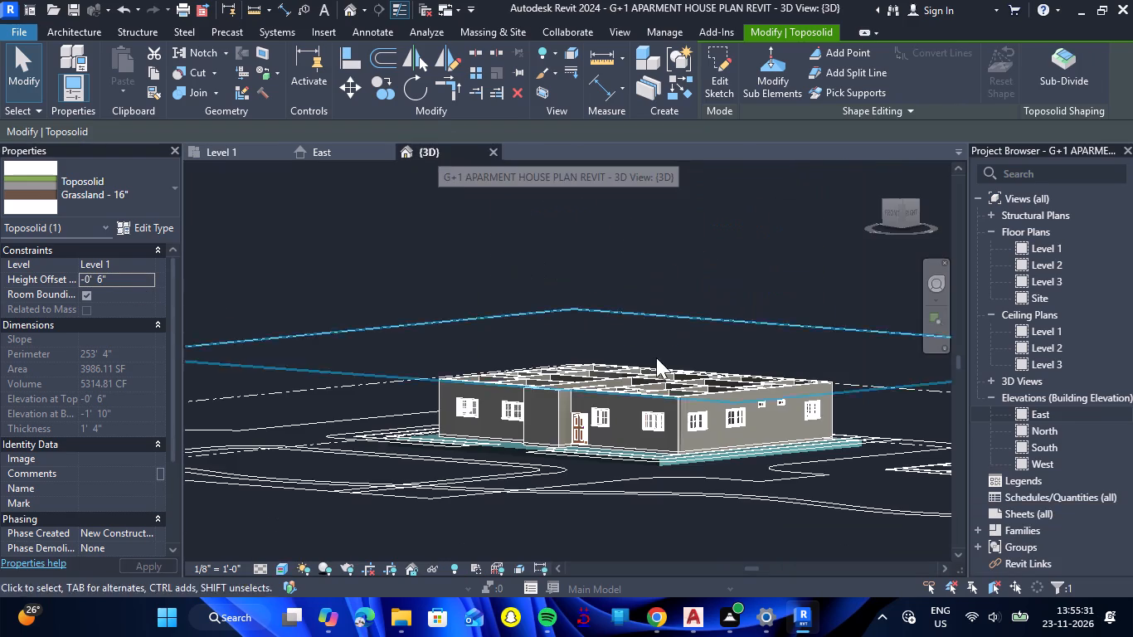
scroll(709, 494, "up", 8)
key("Escape")
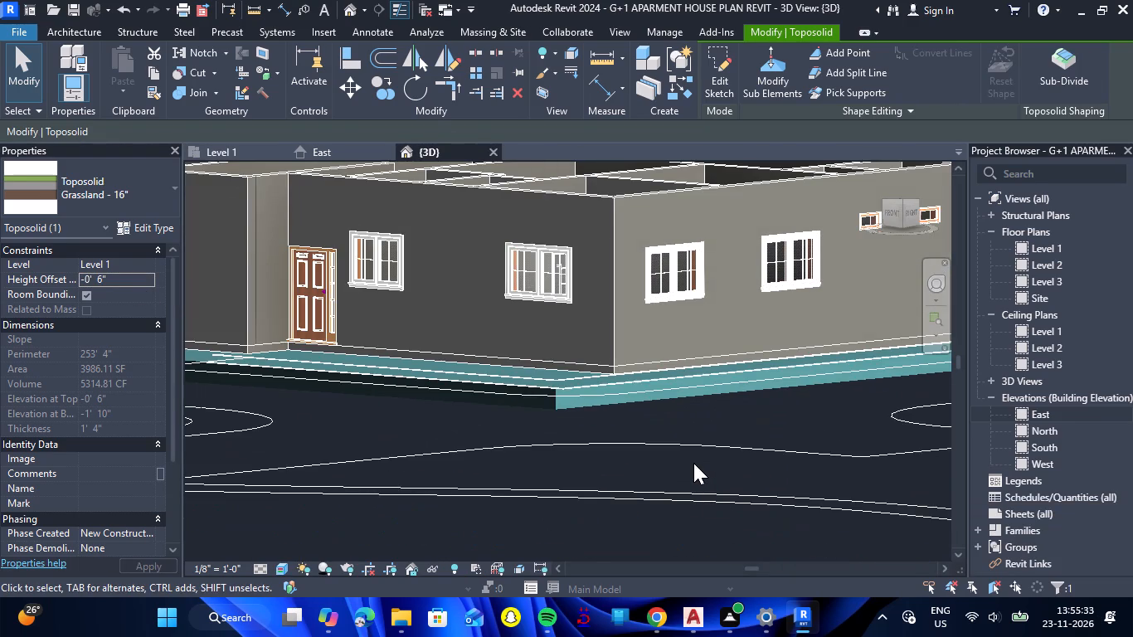
scroll(635, 416, "up", 4)
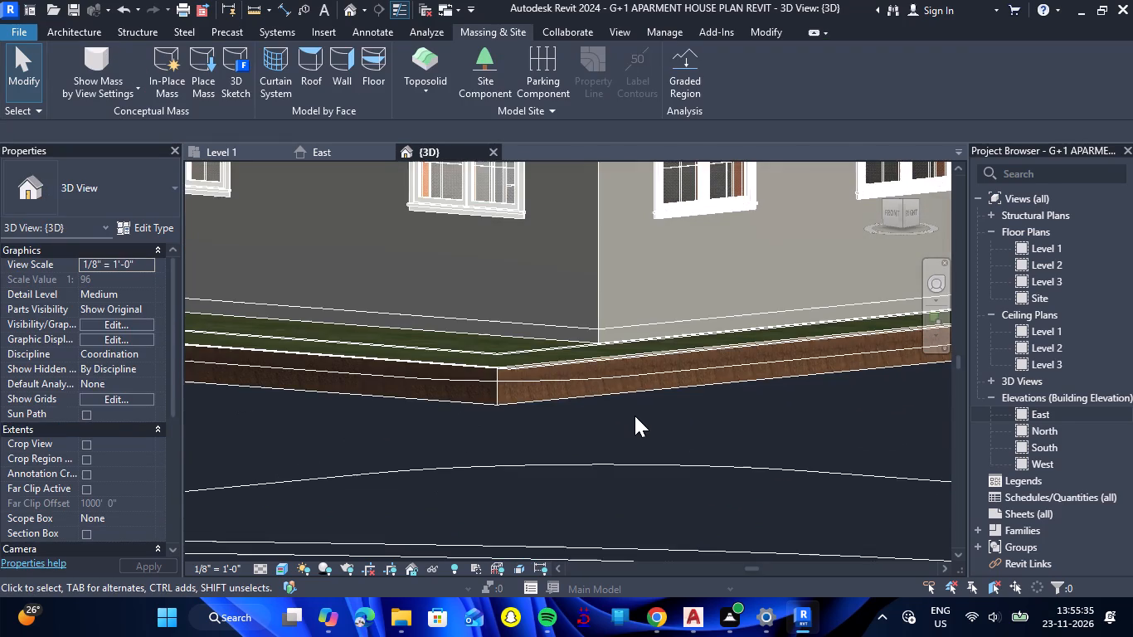
scroll(635, 416, "up", 3)
scroll(596, 295, "up", 5)
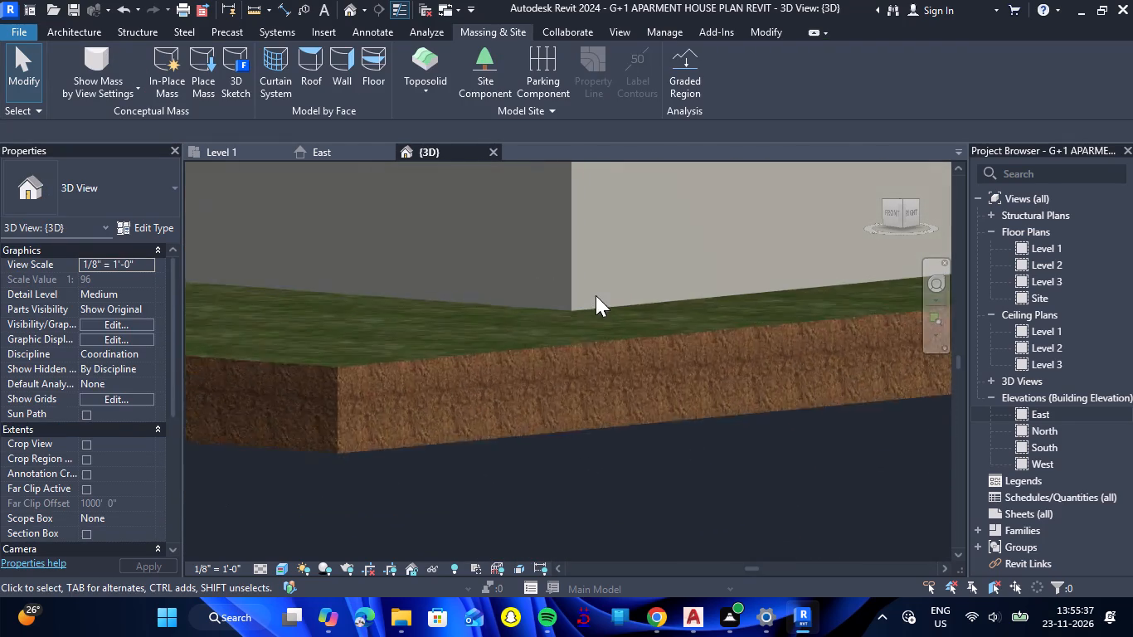
scroll(596, 295, "up", 2)
left_click(619, 372)
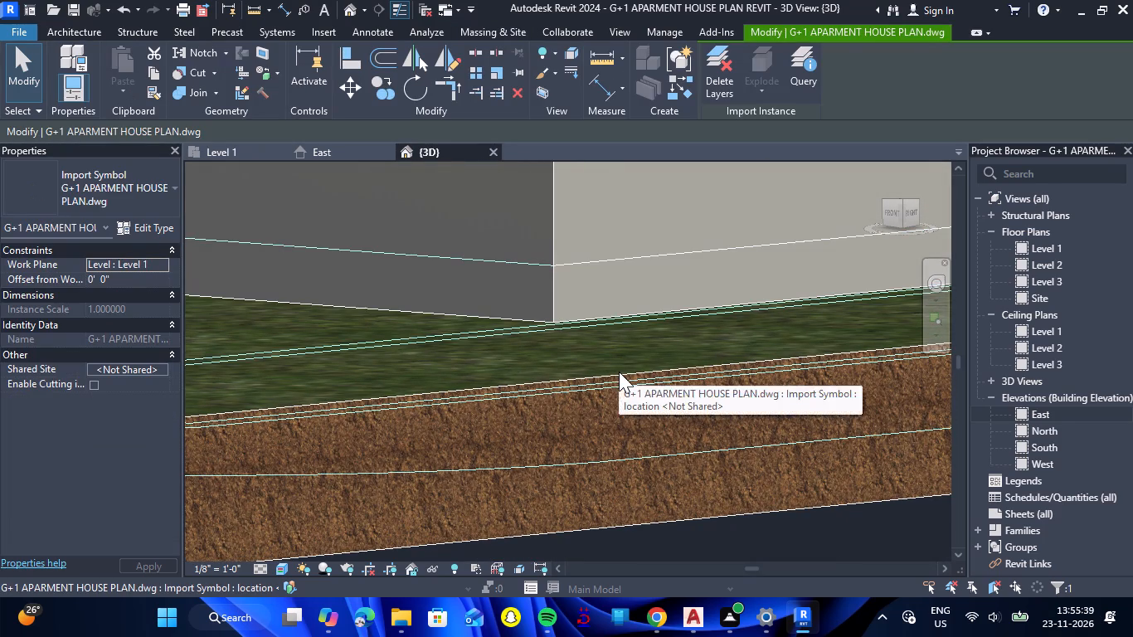
key("Escape")
key("Escape")
left_click(627, 372)
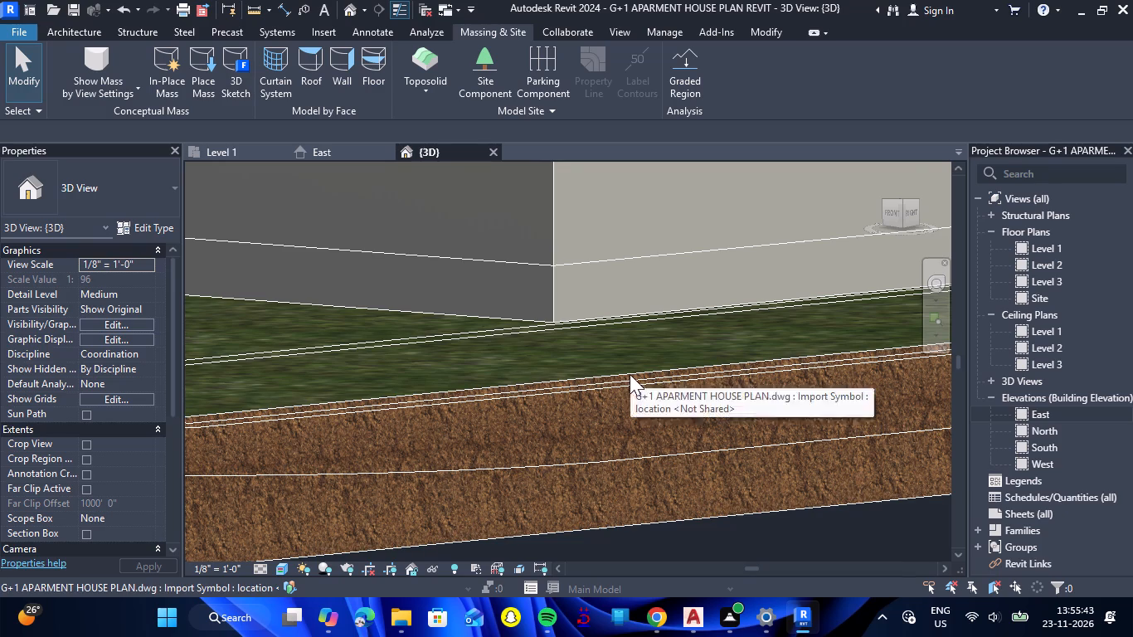
left_click(664, 521)
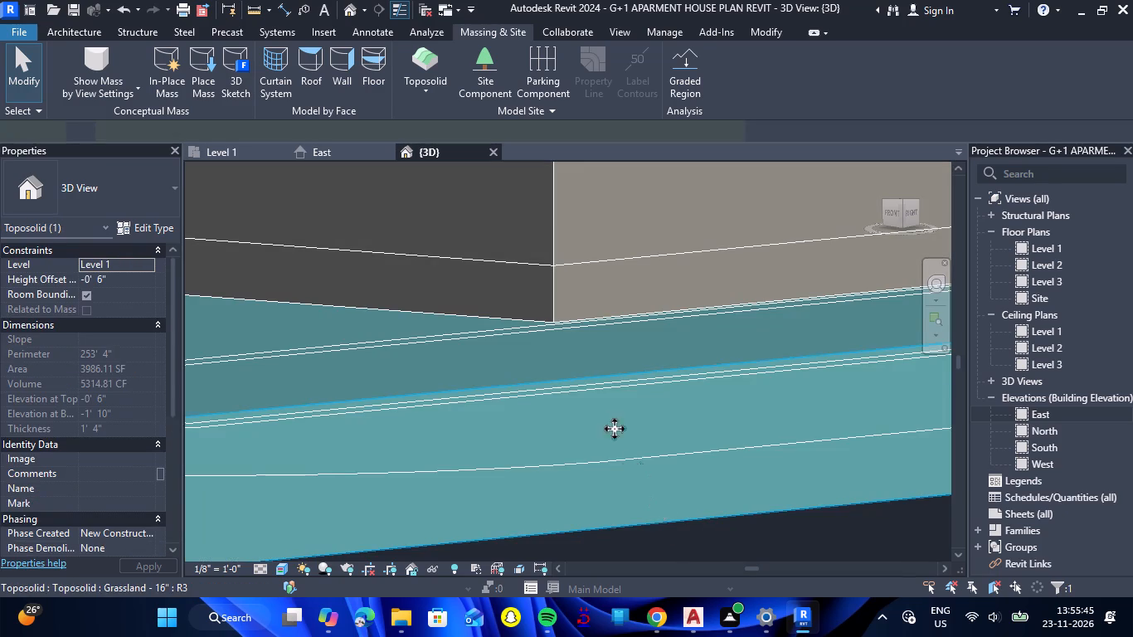
key("Escape")
left_click(553, 279)
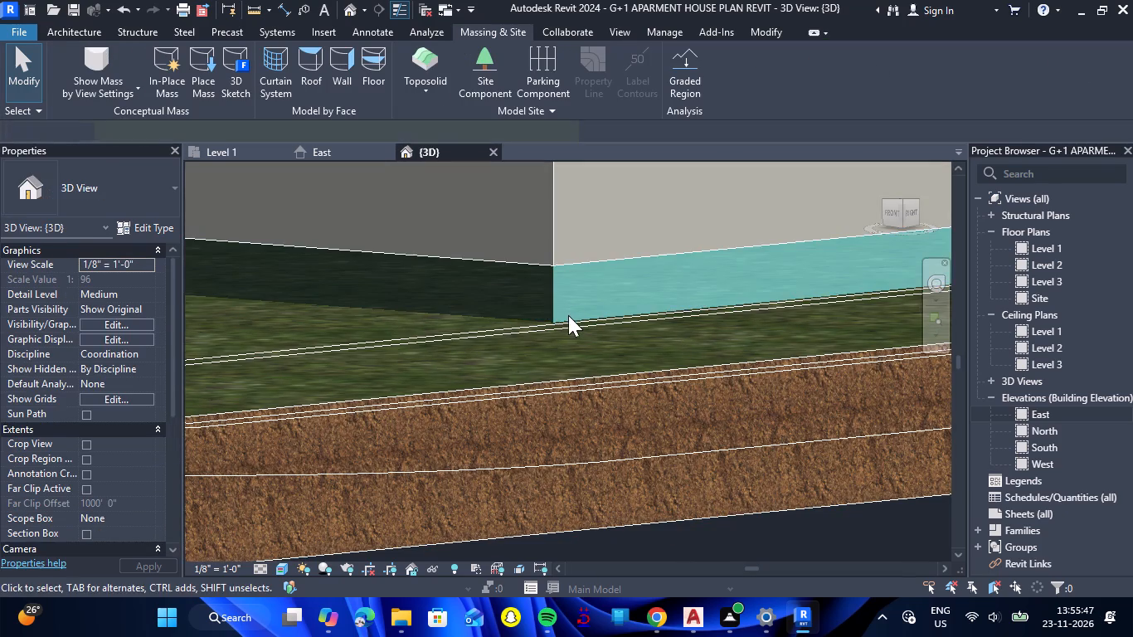
scroll(571, 329, "up", 6)
scroll(571, 329, "down", 8)
key("Escape")
scroll(571, 329, "down", 6)
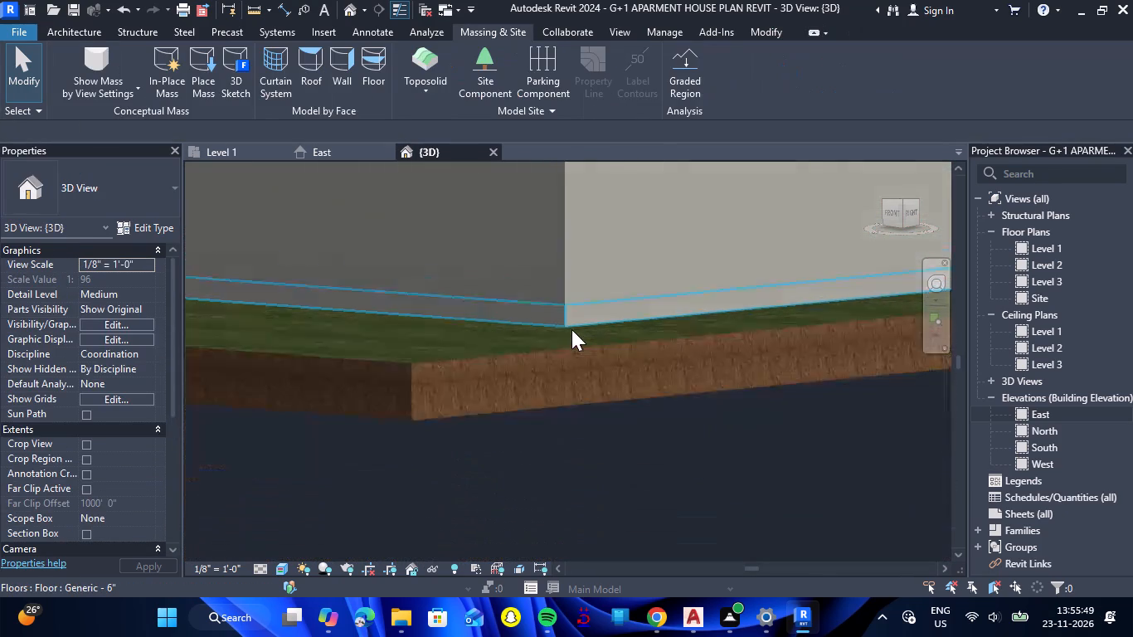
scroll(571, 329, "down", 15)
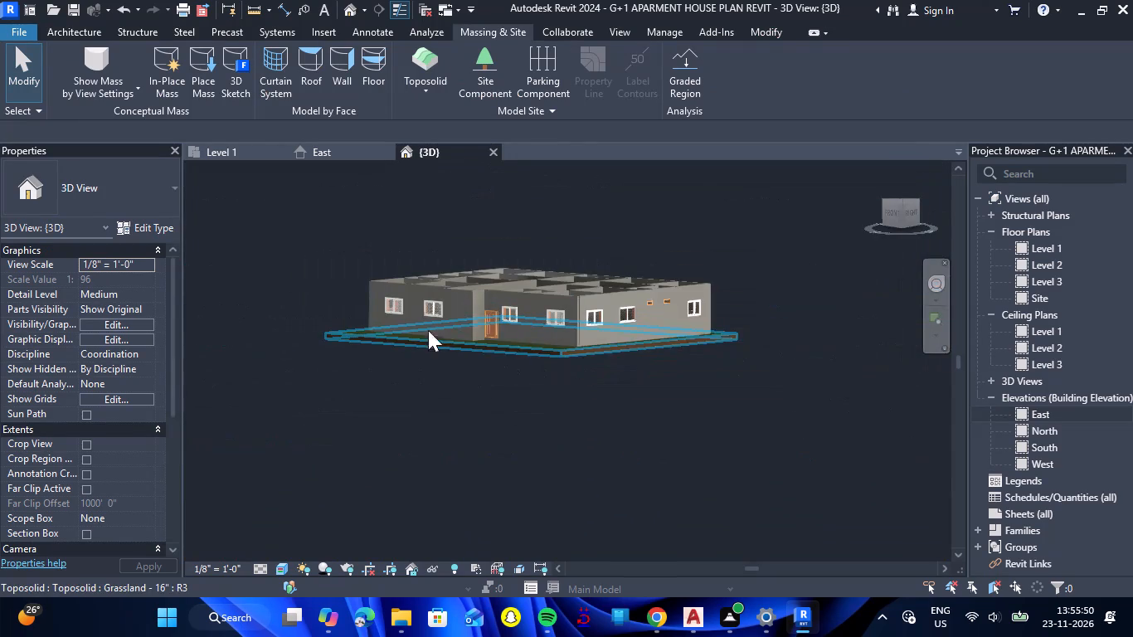
left_click(237, 153)
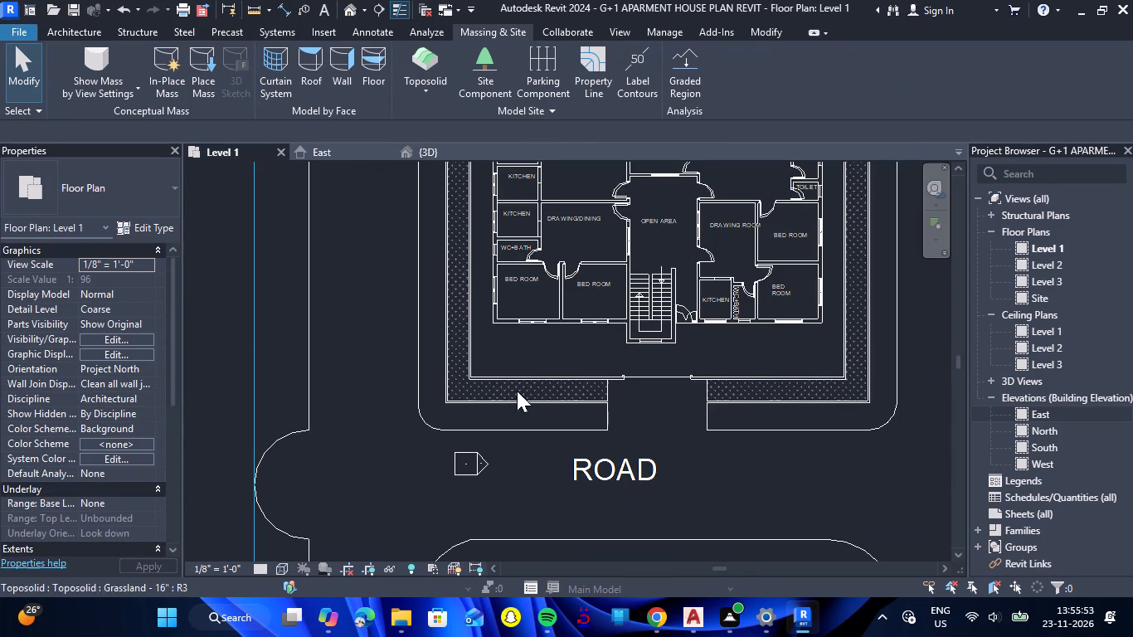
Switch to the 3D view seen from the front and above, and create a new project material named BRW1.
scroll(587, 423, "down", 4)
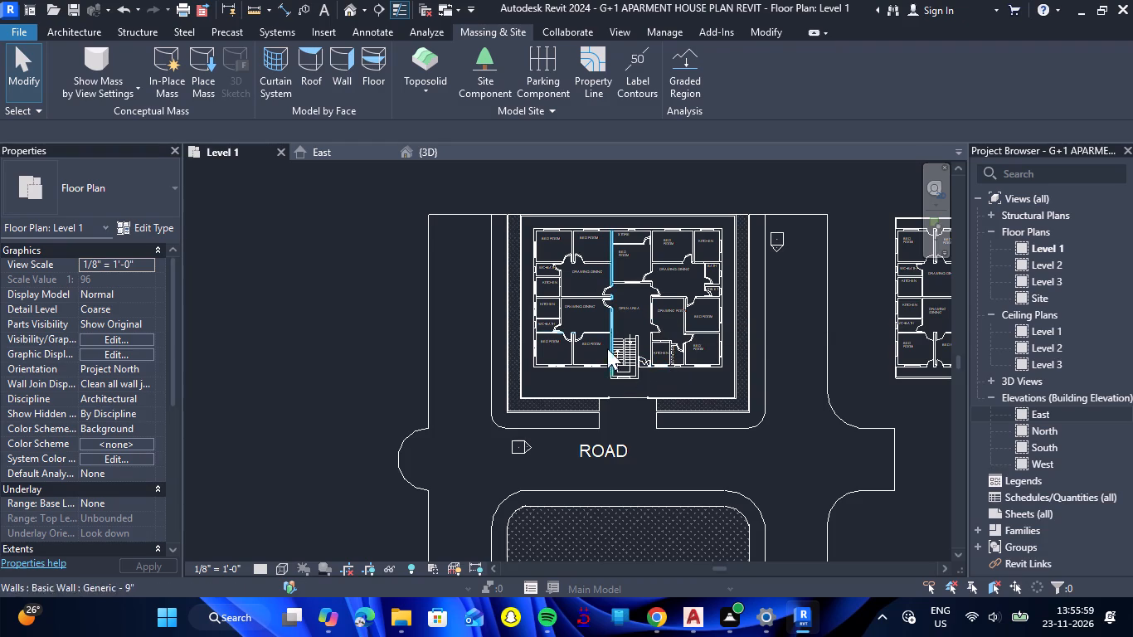
left_click(445, 153)
left_click(895, 201)
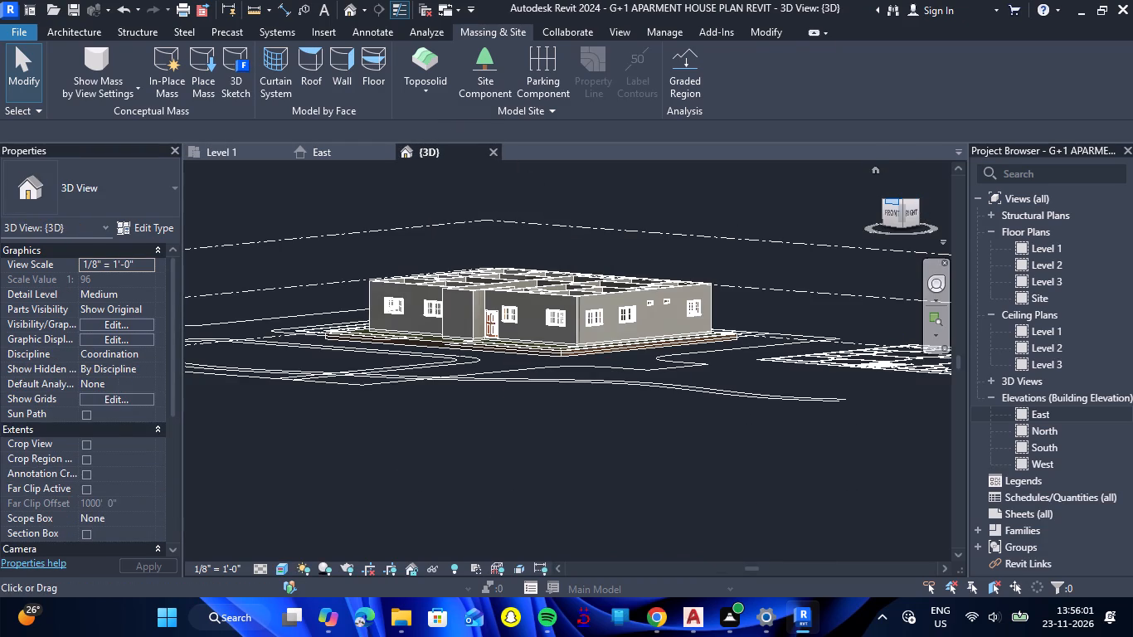
scroll(498, 328, "up", 7)
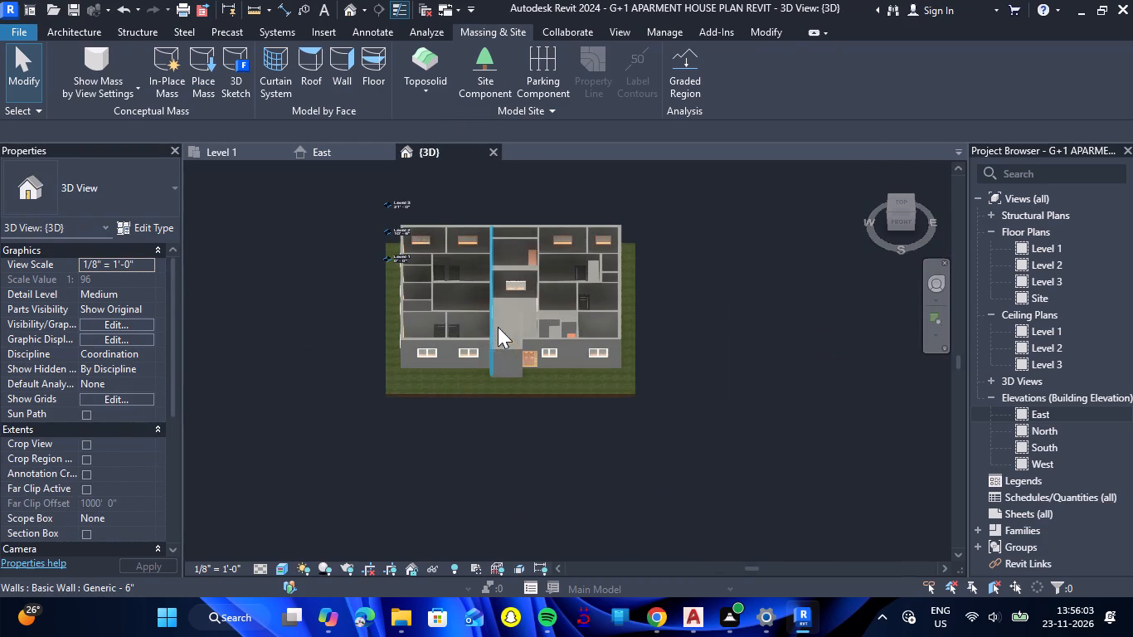
scroll(447, 215, "up", 3)
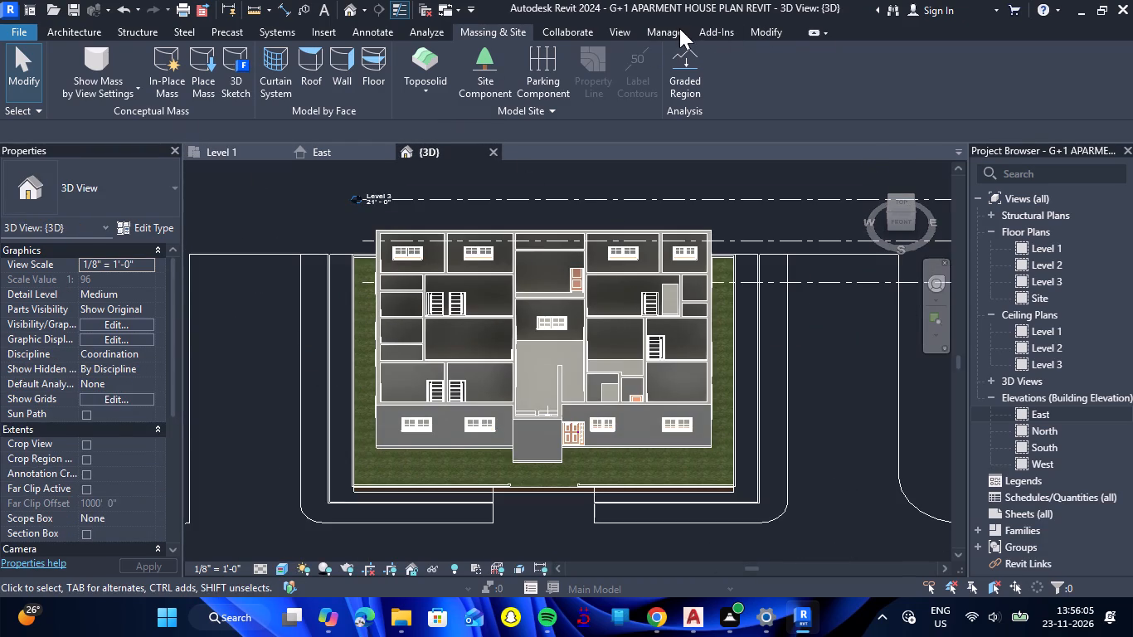
left_click(679, 28)
left_click(76, 71)
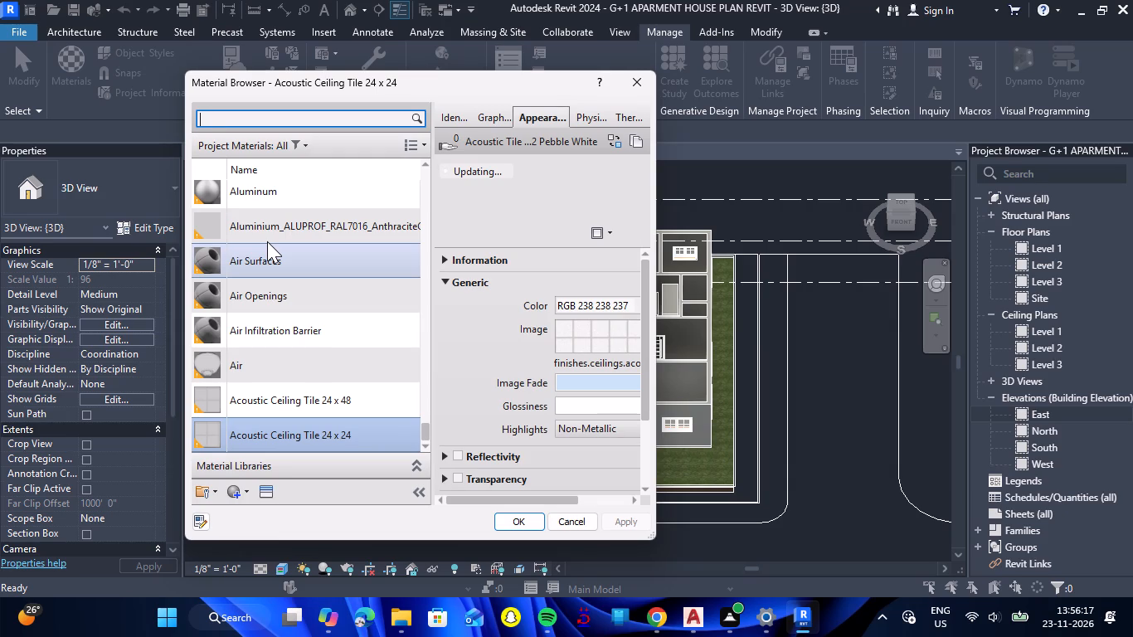
left_click(251, 492)
left_click(244, 513)
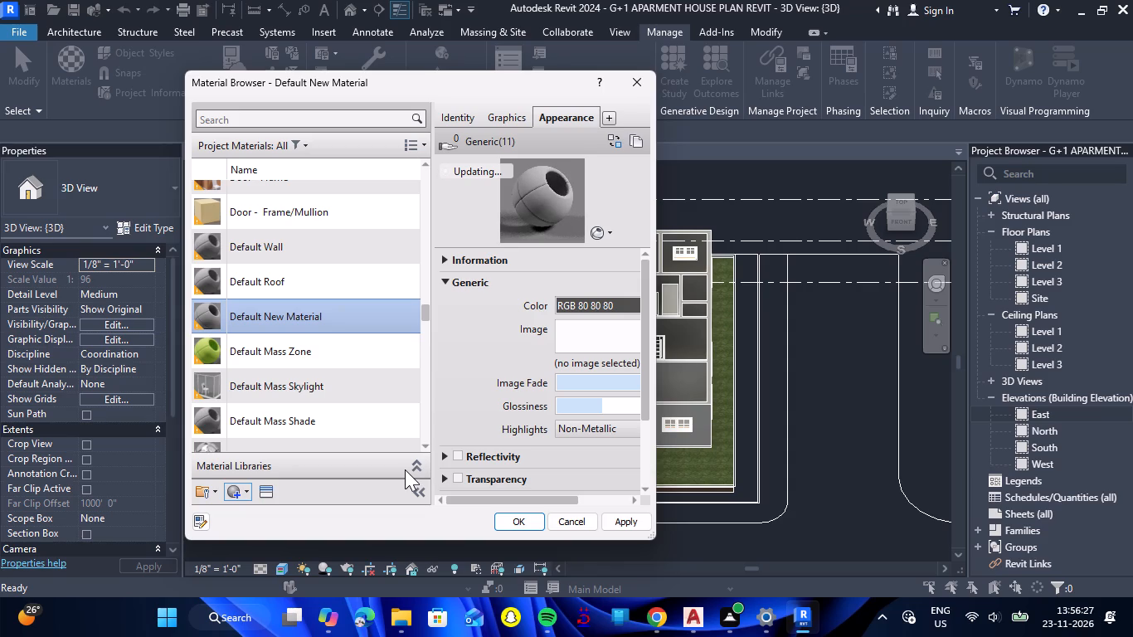
right_click(364, 322)
left_click(410, 394)
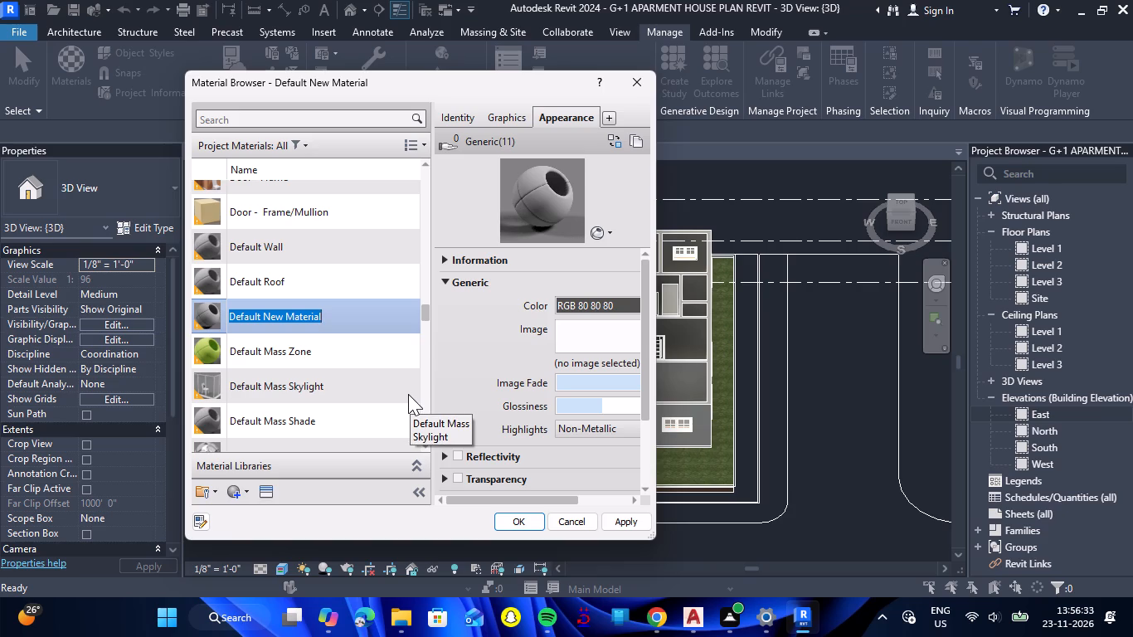
key("b")
type("W1")
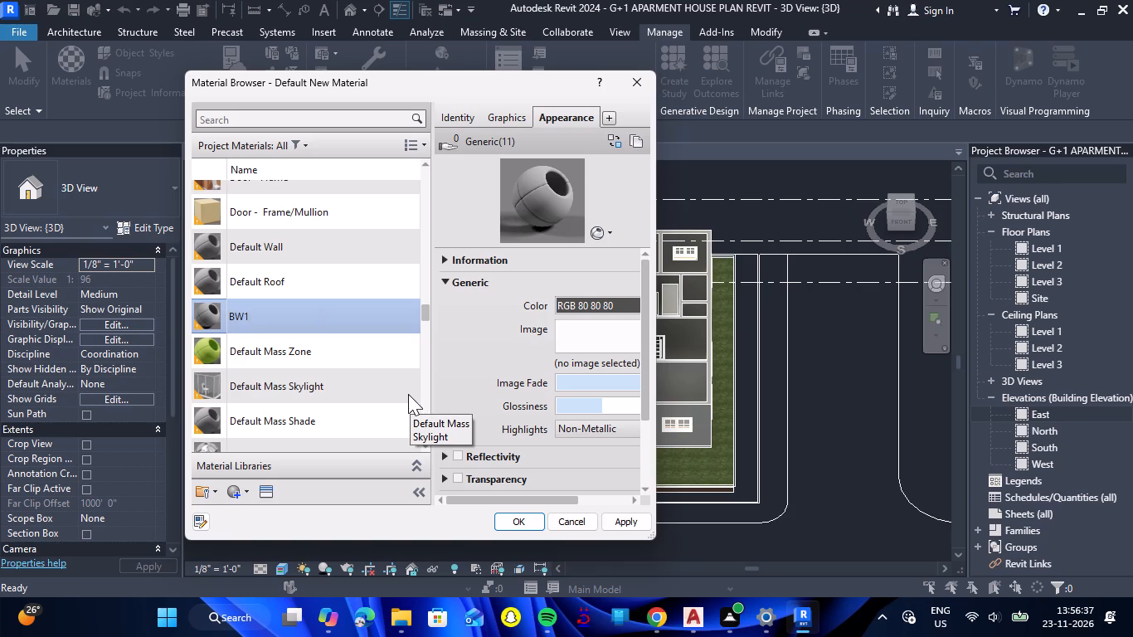
key("BackSpace")
key("BackSpace")
type("RW1")
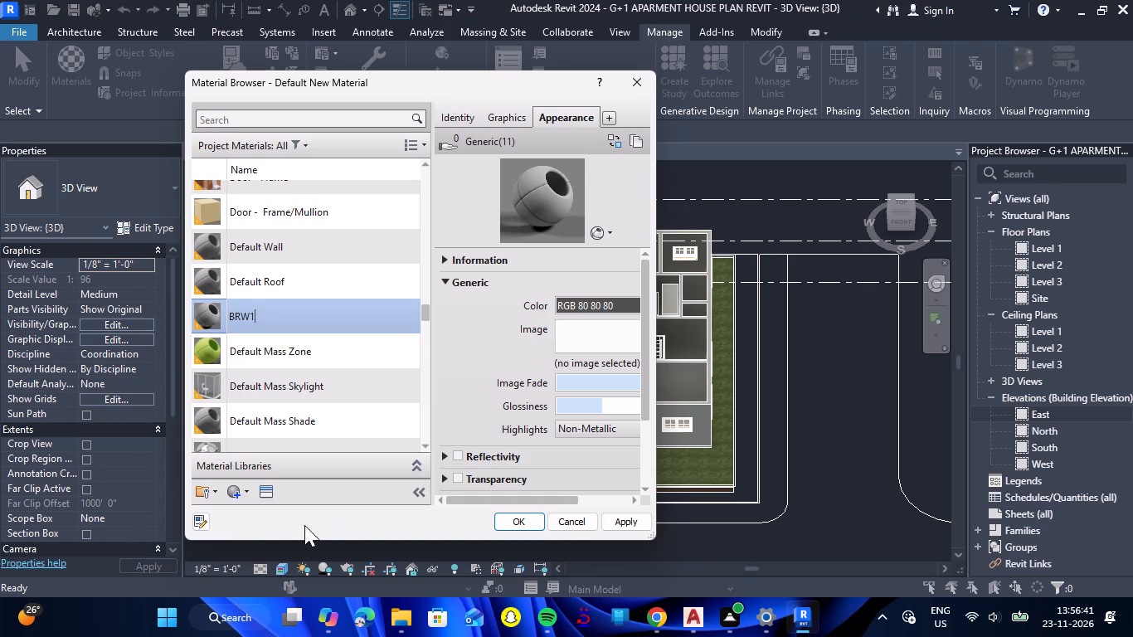
Give material BRW1 the Canary matte wall paint appearance from the Appearance Library and accept the material changes.
left_click(271, 503)
left_click(260, 490)
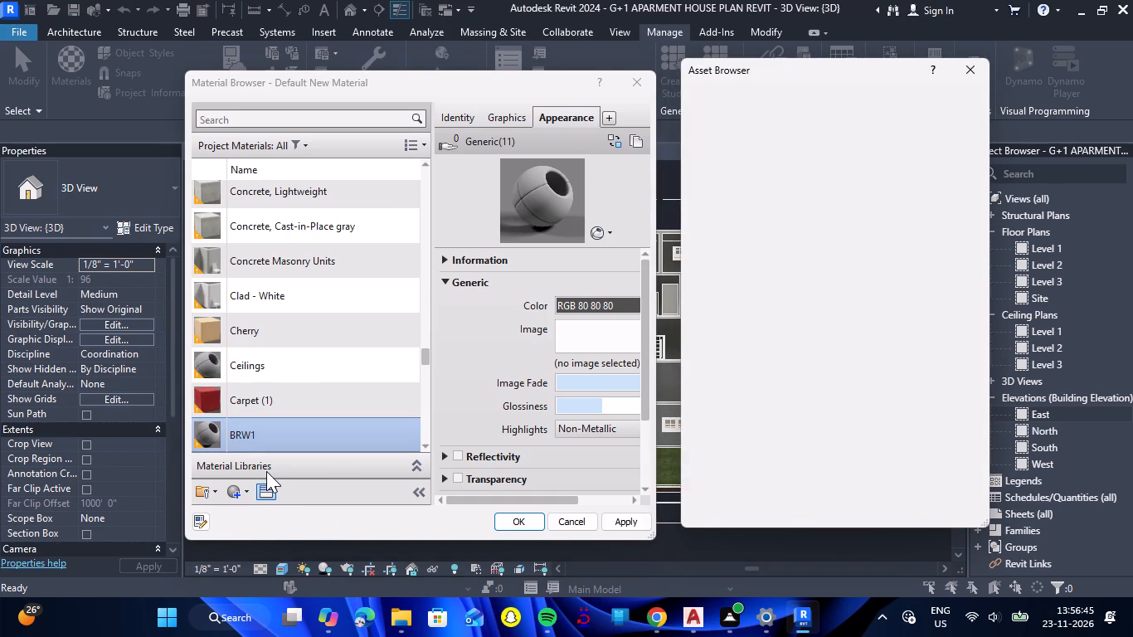
double_click(736, 174)
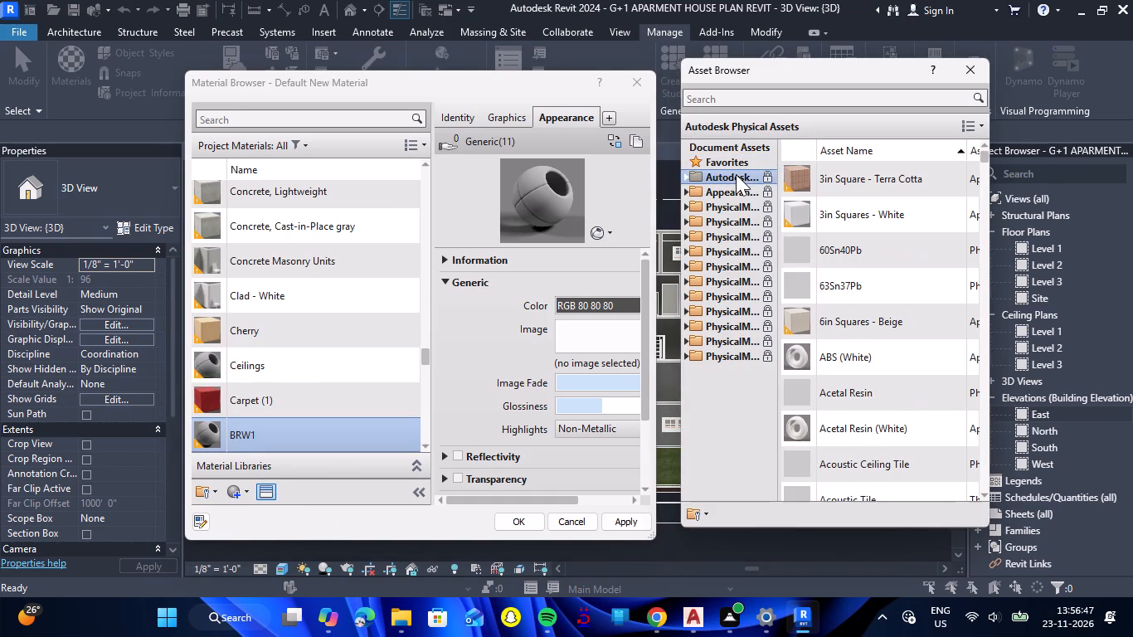
scroll(730, 371, "down", 3)
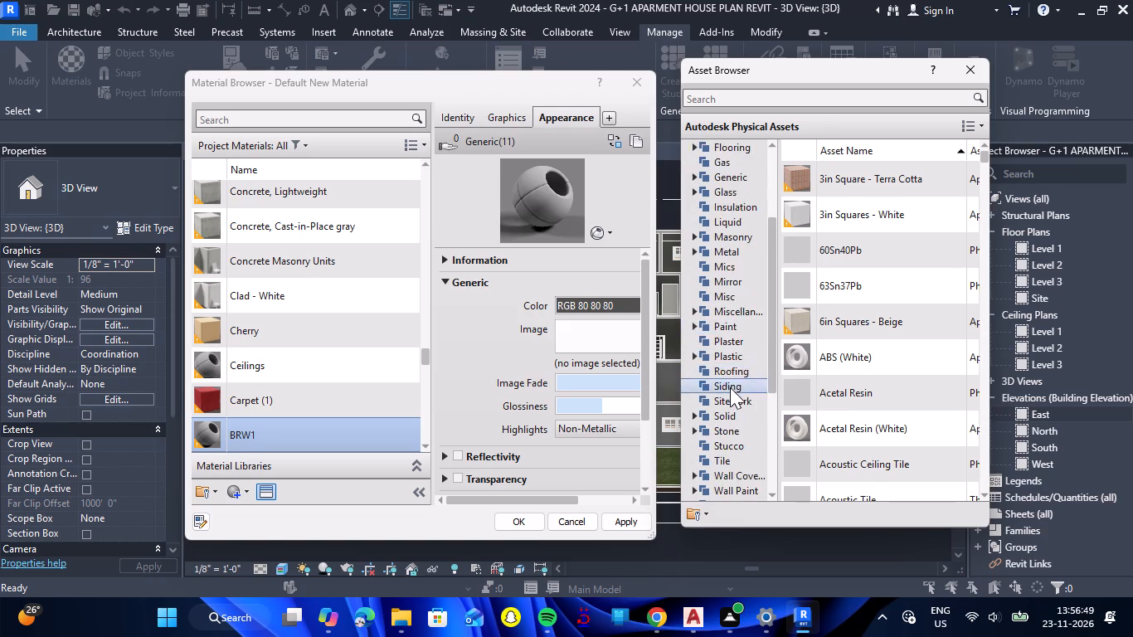
scroll(730, 391, "down", 3)
left_click(727, 396)
double_click(728, 390)
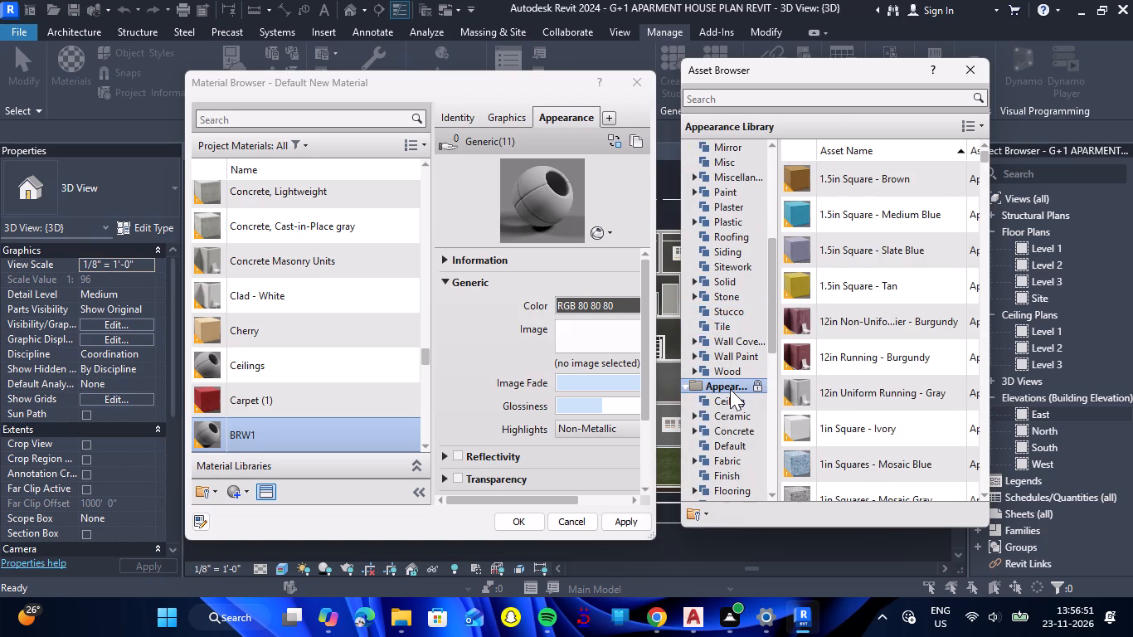
scroll(760, 396, "down", 7)
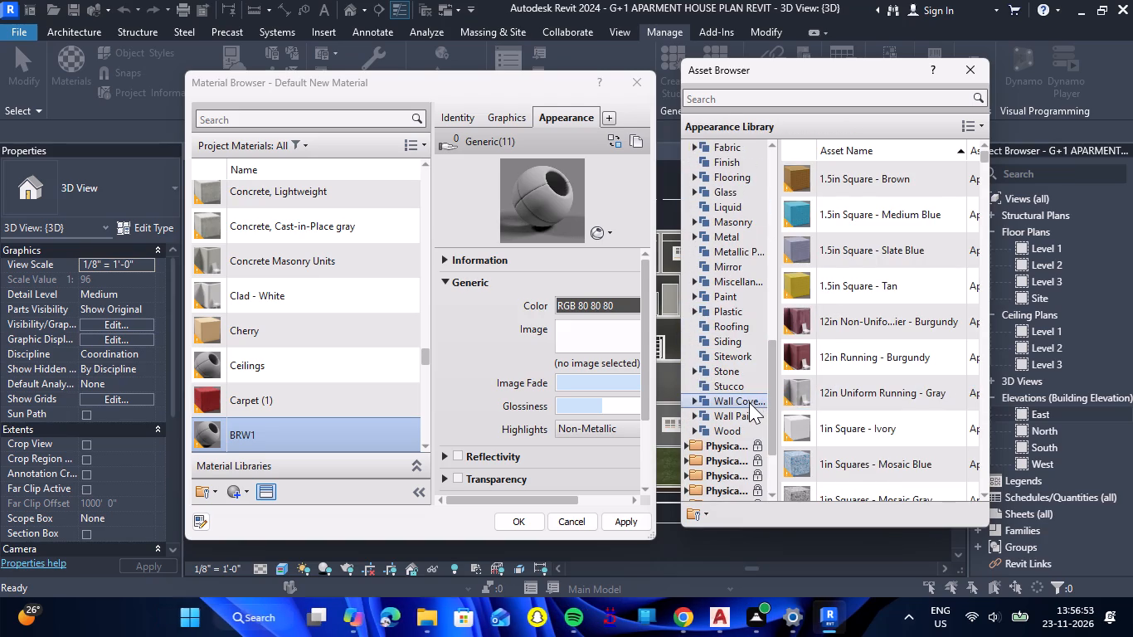
scroll(749, 402, "down", 2)
double_click(737, 324)
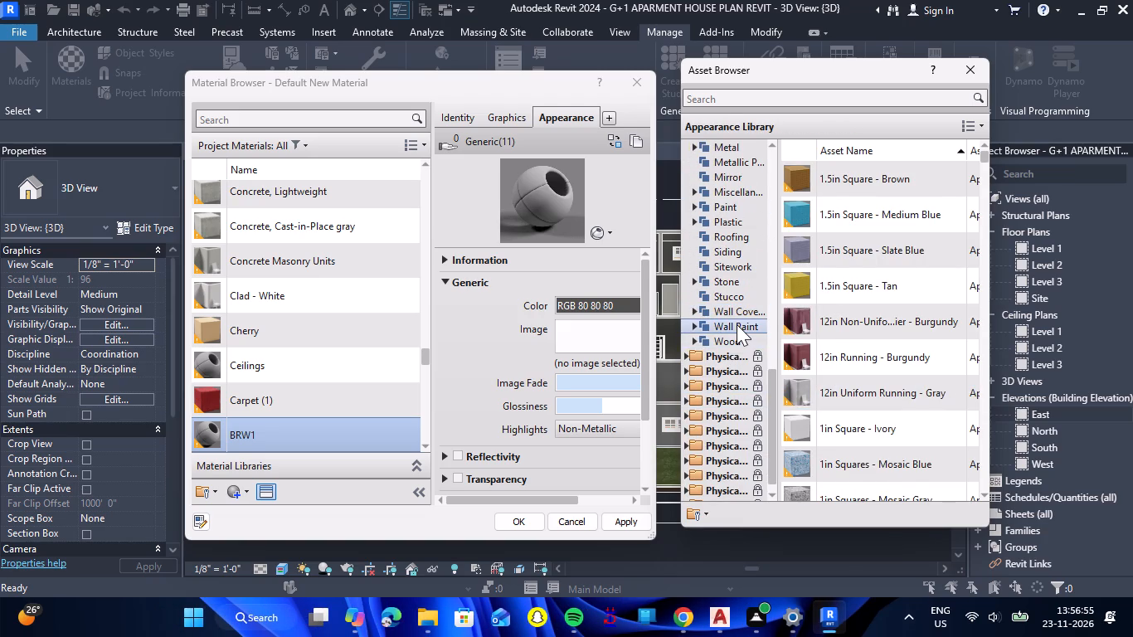
double_click(742, 357)
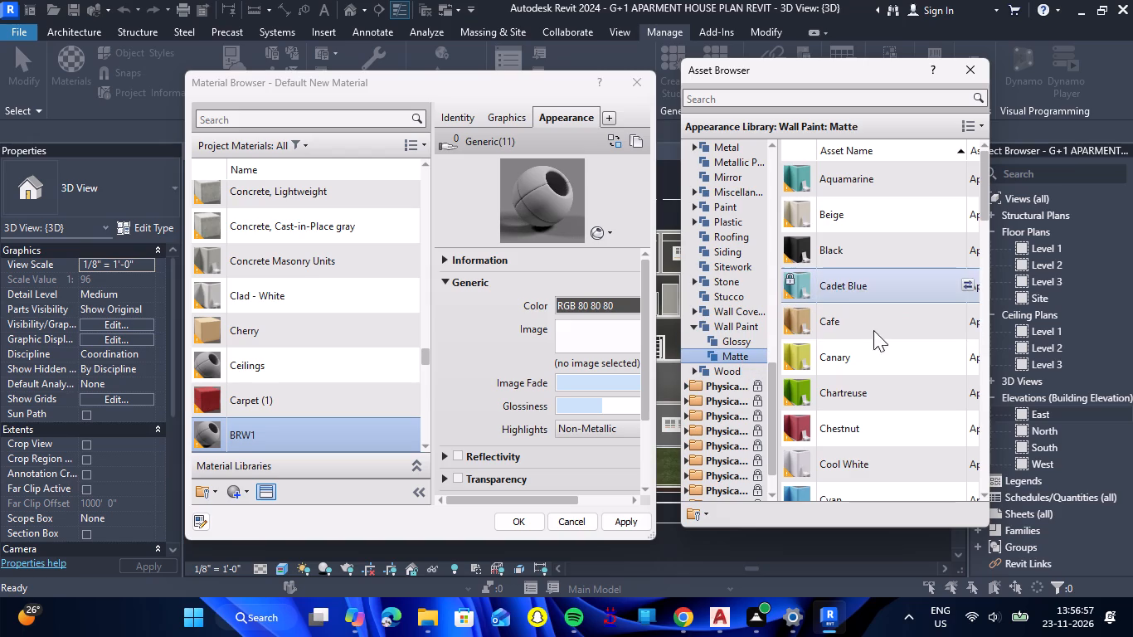
double_click(858, 353)
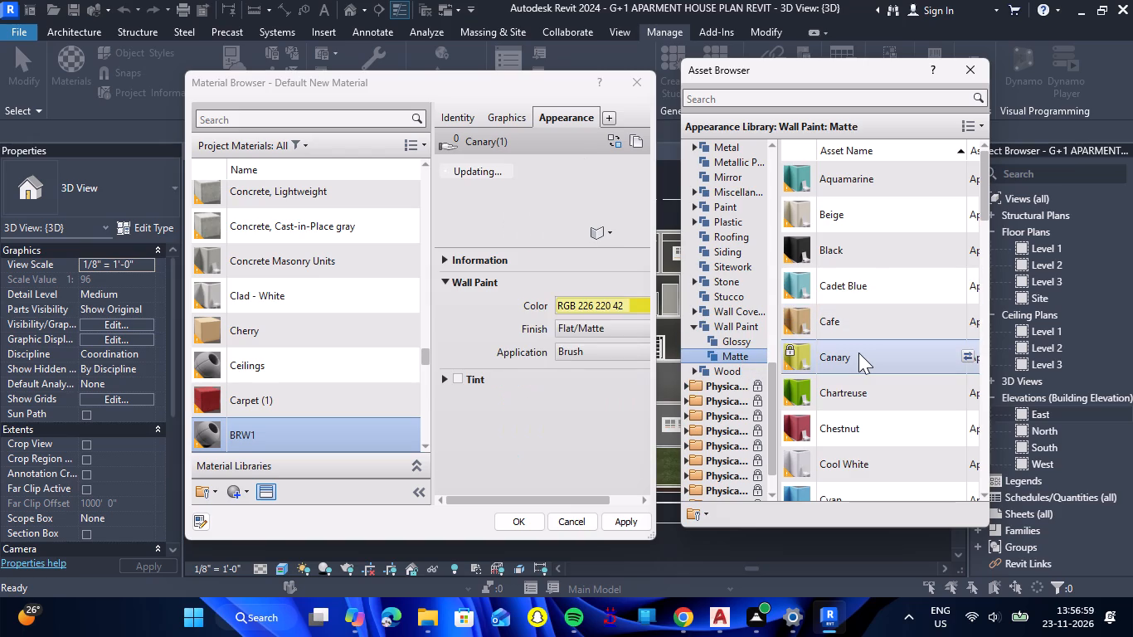
left_click(523, 523)
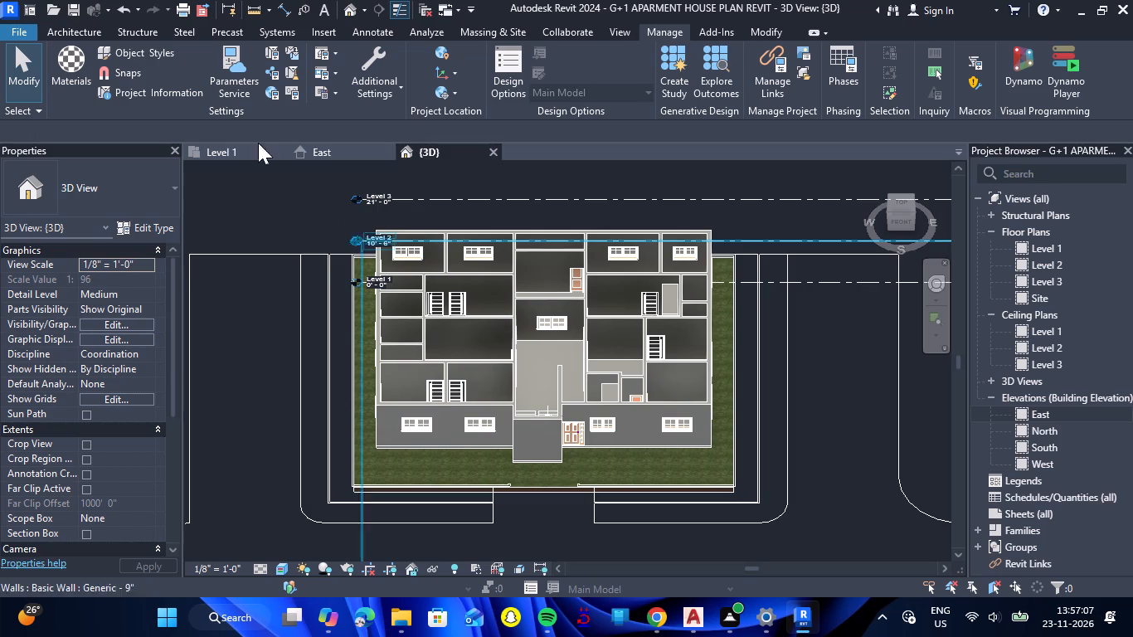
Create another new project material and name it BRW2.
left_click(64, 78)
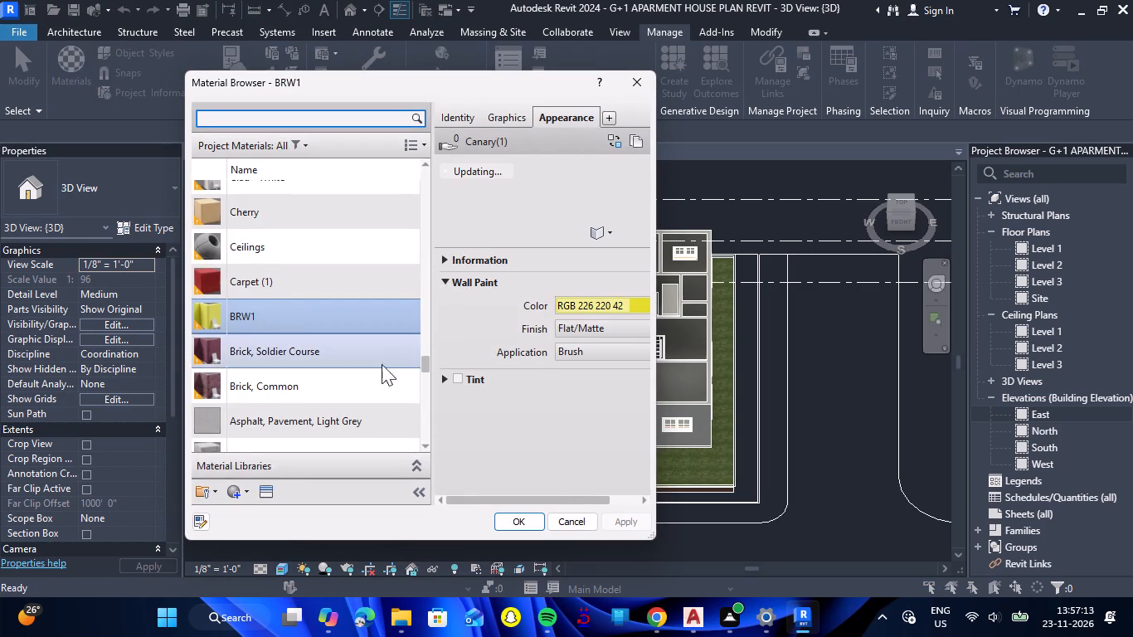
left_click(243, 492)
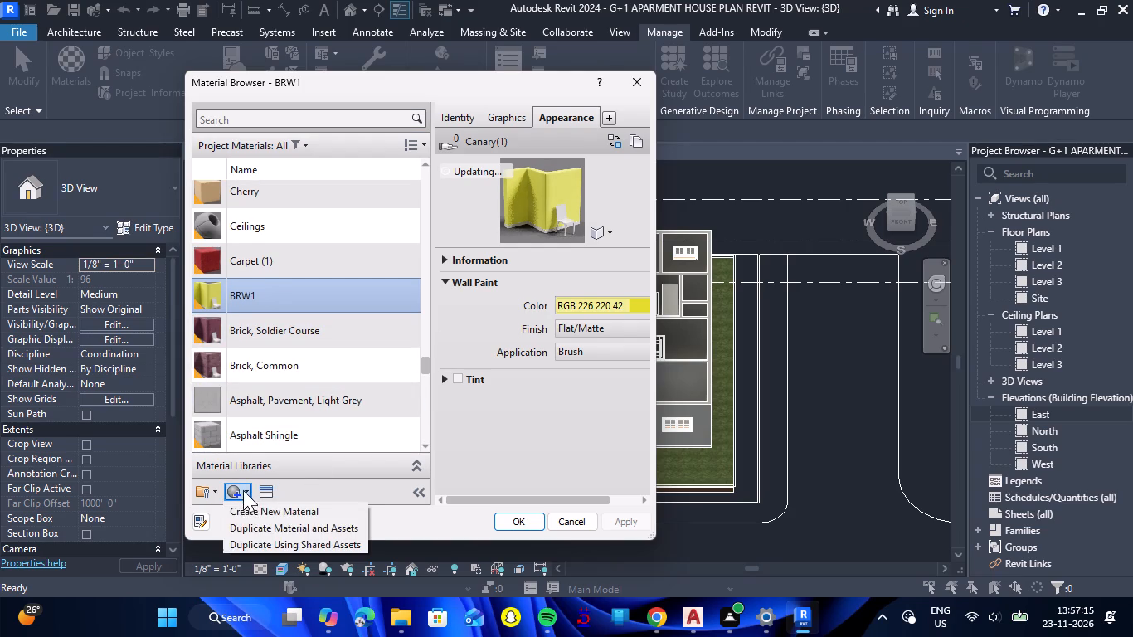
left_click(264, 514)
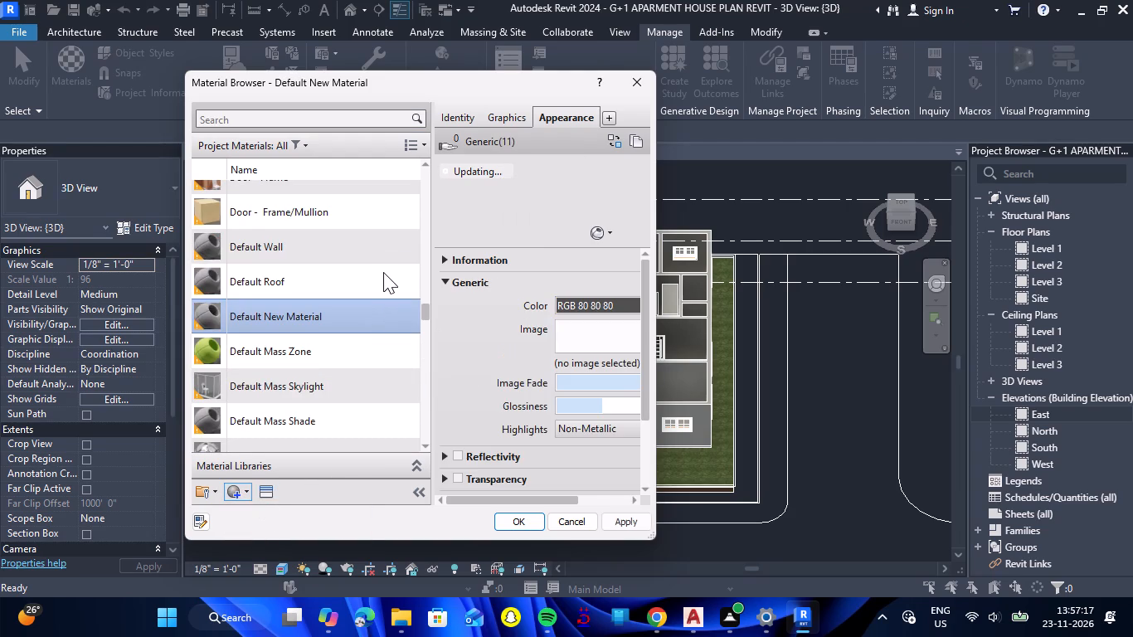
right_click(366, 316)
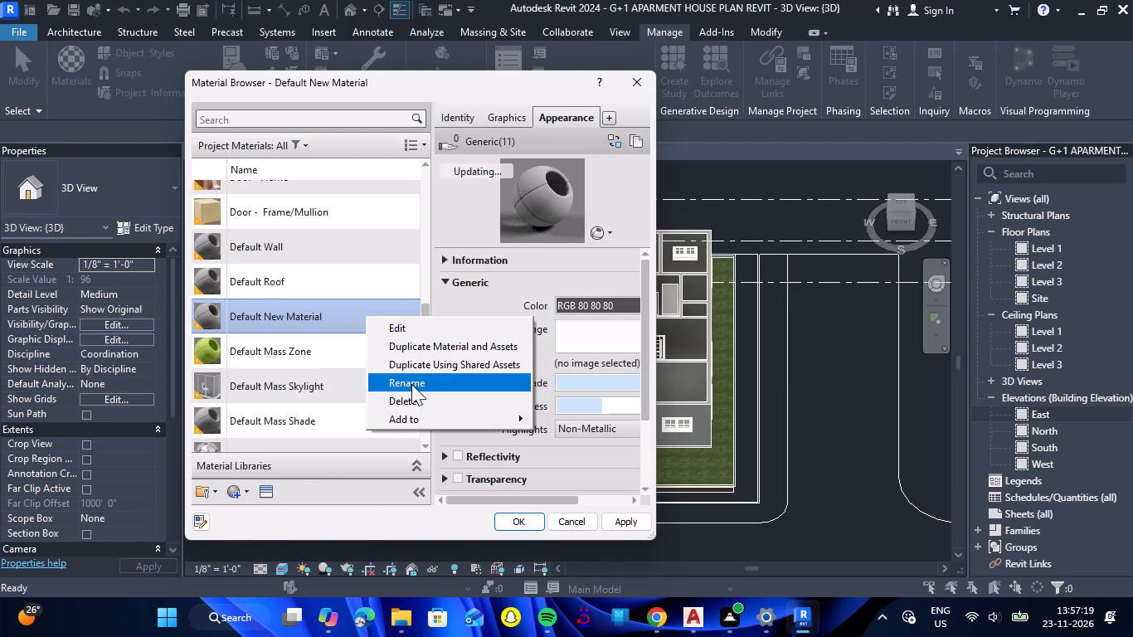
left_click(411, 384)
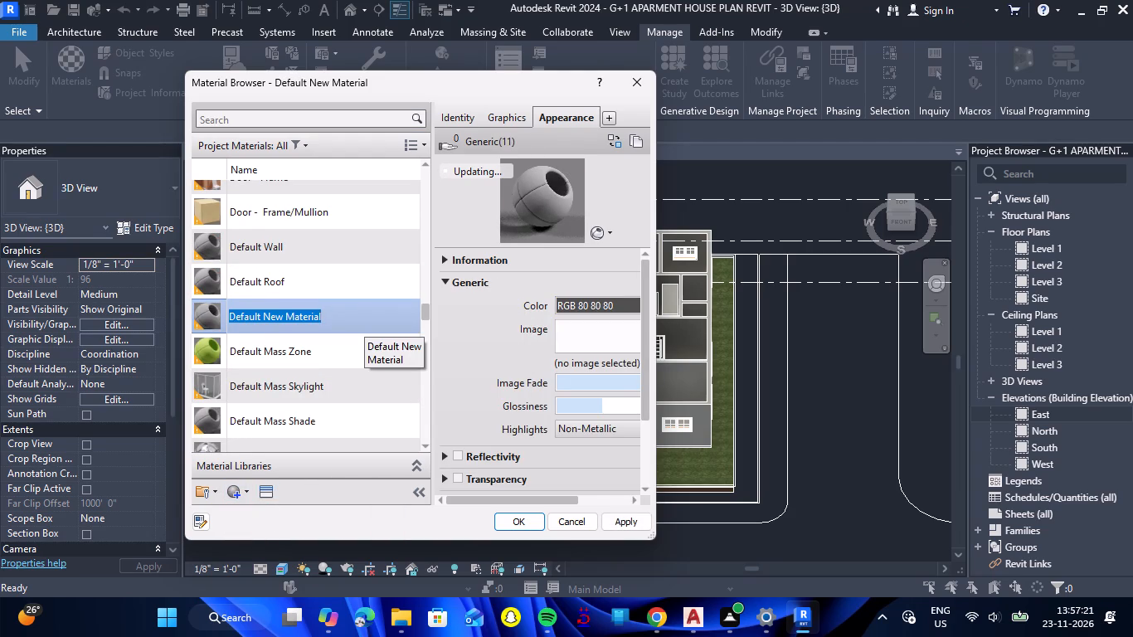
type("BRW2")
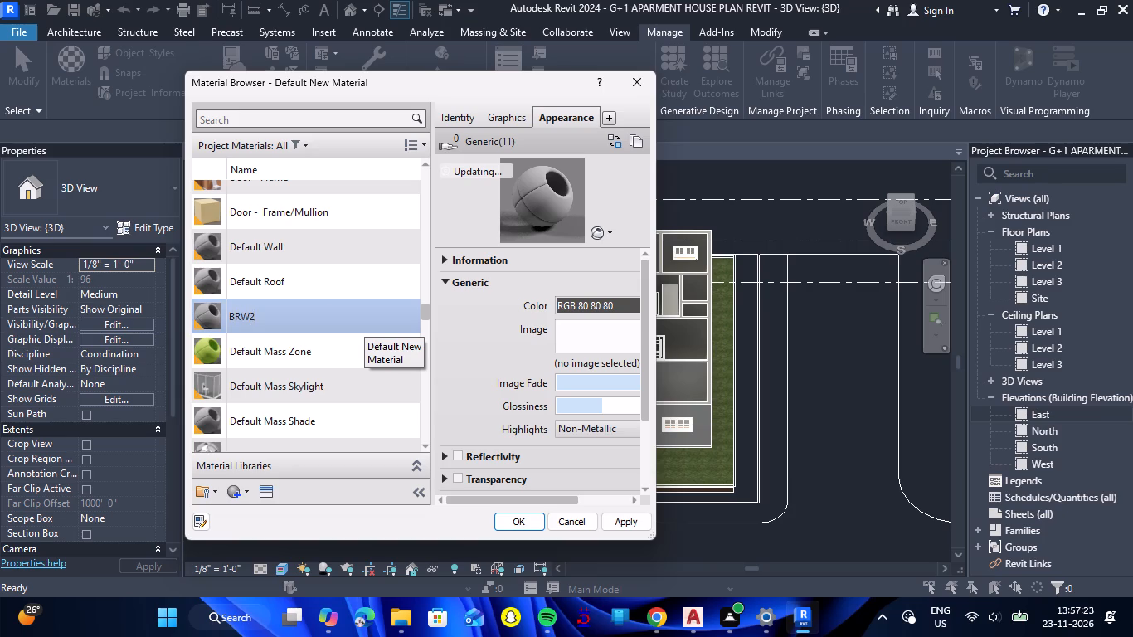
Give material BRW2 the Forest Green matte wall paint appearance from the Appearance Library and apply it.
left_click(273, 494)
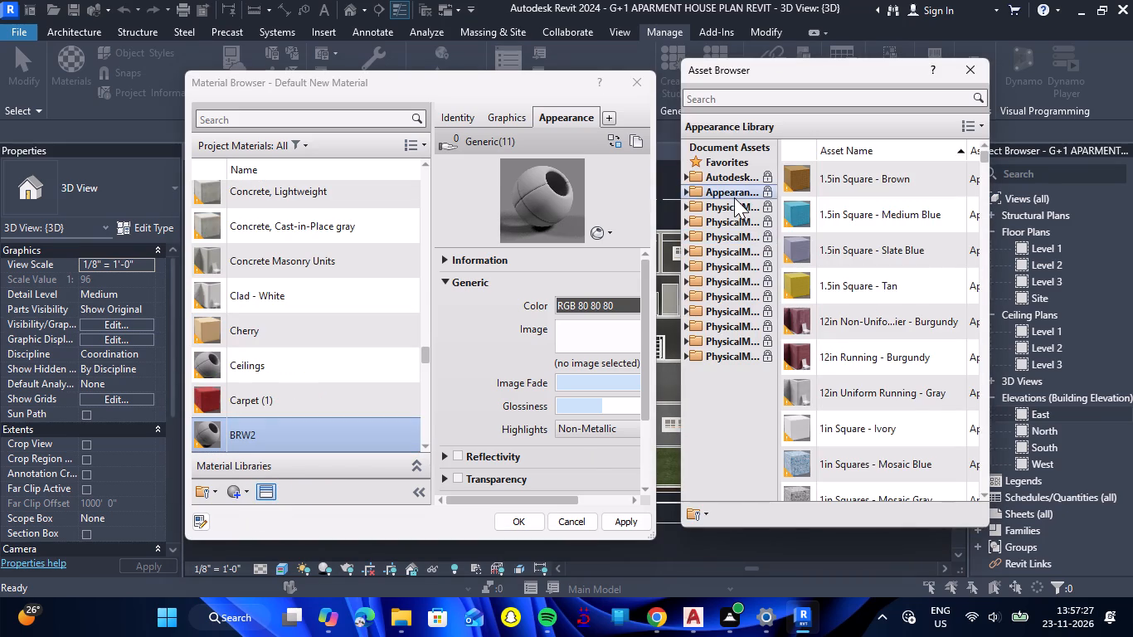
left_click(734, 197)
left_click(734, 197)
scroll(744, 293, "down", 5)
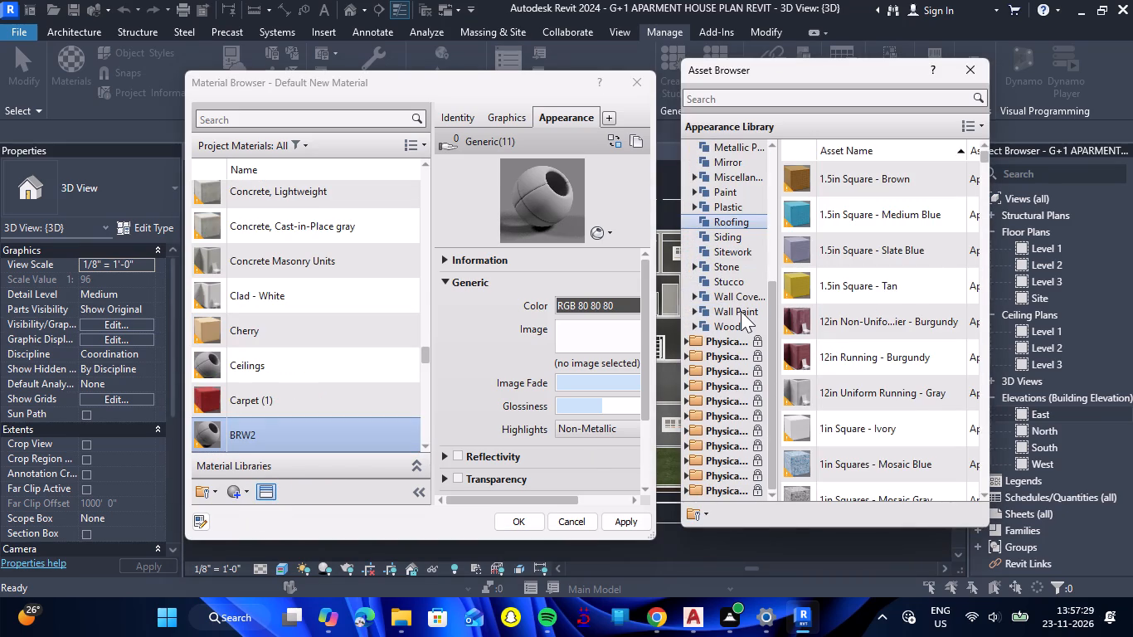
double_click(741, 311)
left_click(743, 337)
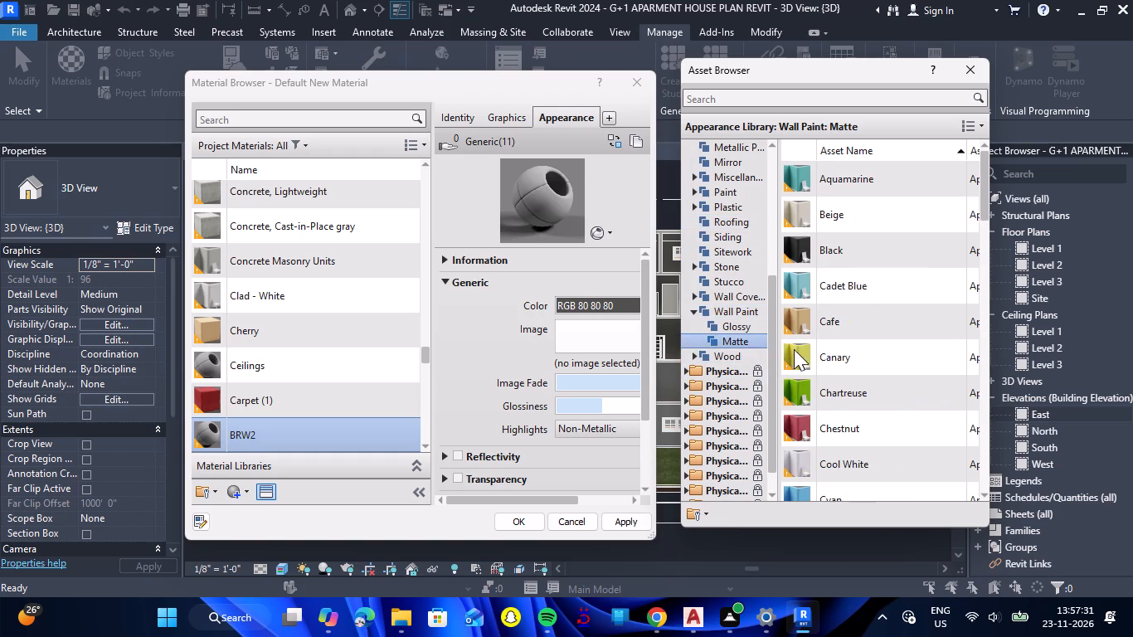
scroll(871, 326, "down", 1)
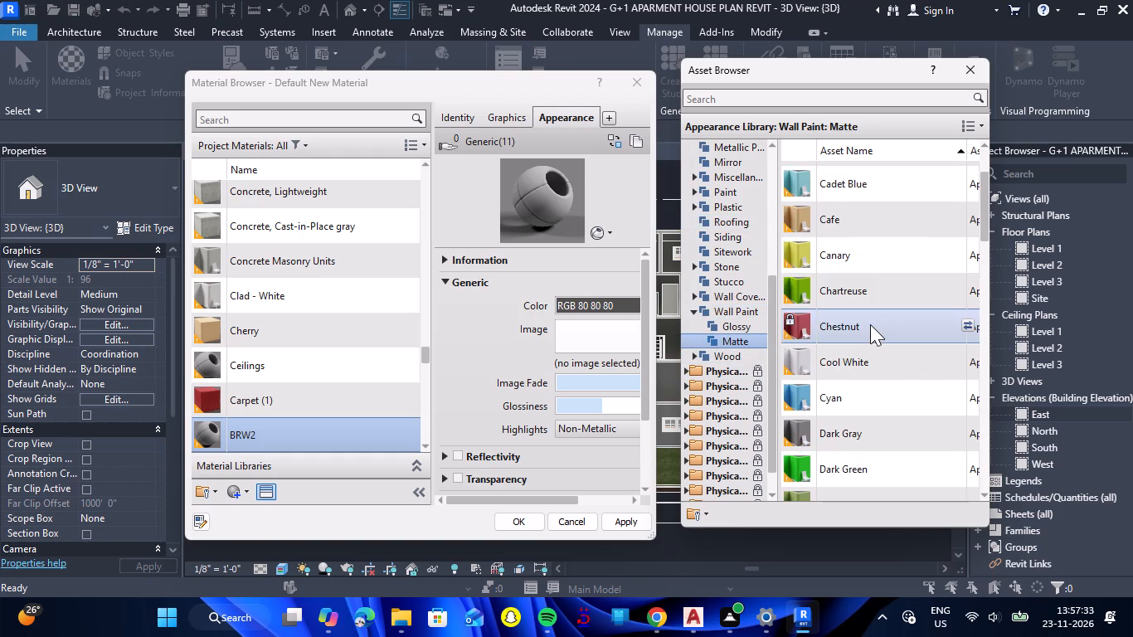
scroll(865, 324, "up", 1)
scroll(865, 324, "down", 1)
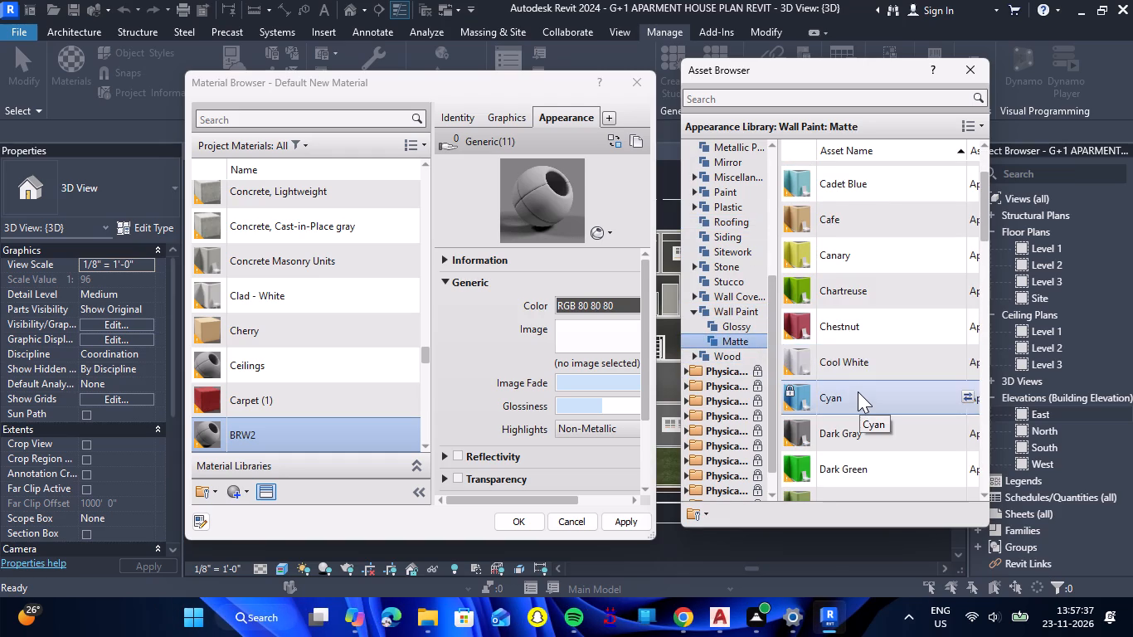
scroll(858, 391, "down", 3)
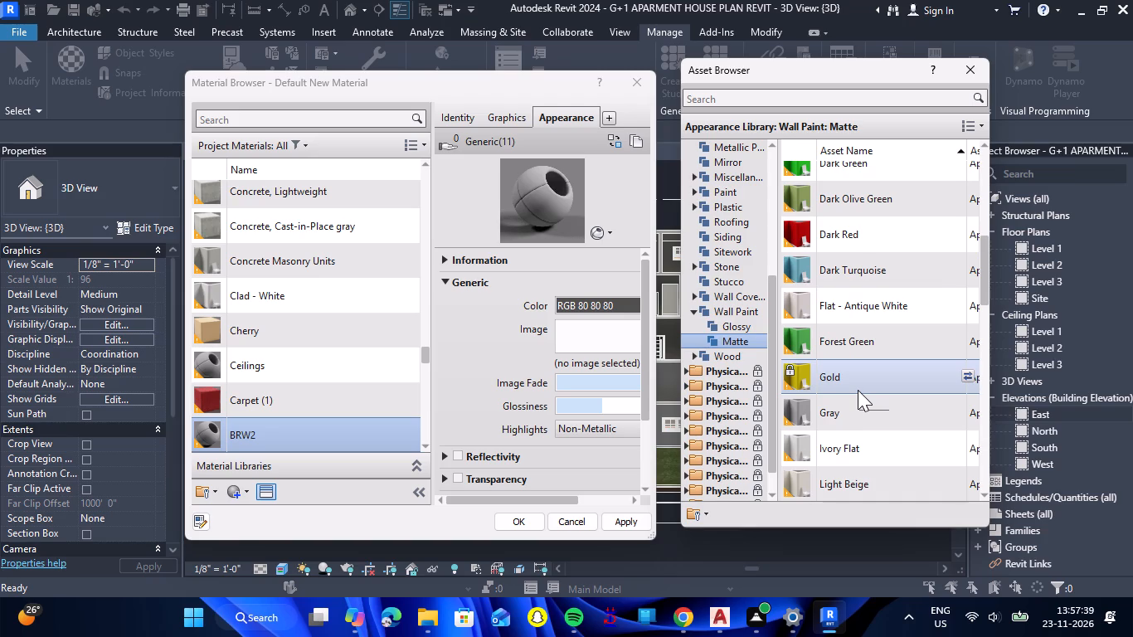
scroll(858, 390, "up", 1)
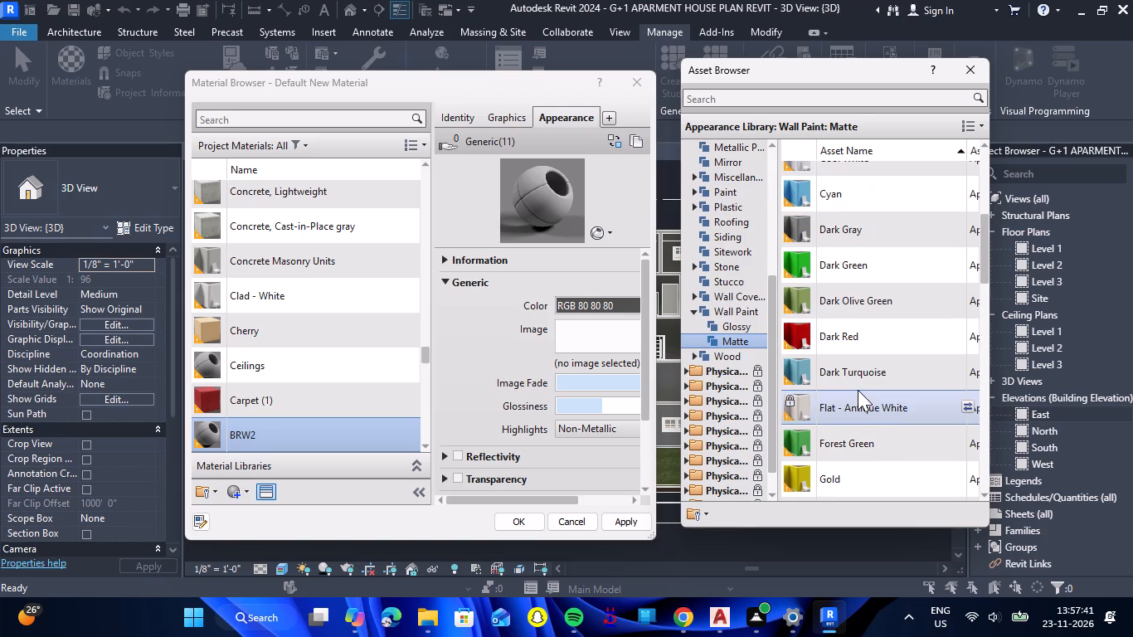
double_click(868, 438)
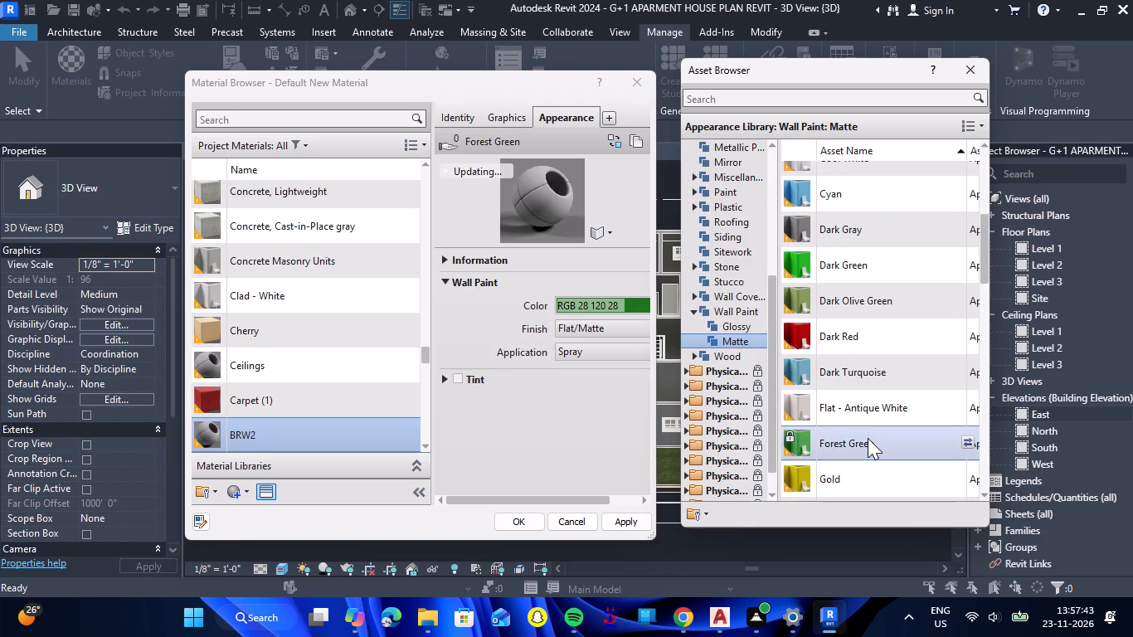
double_click(863, 269)
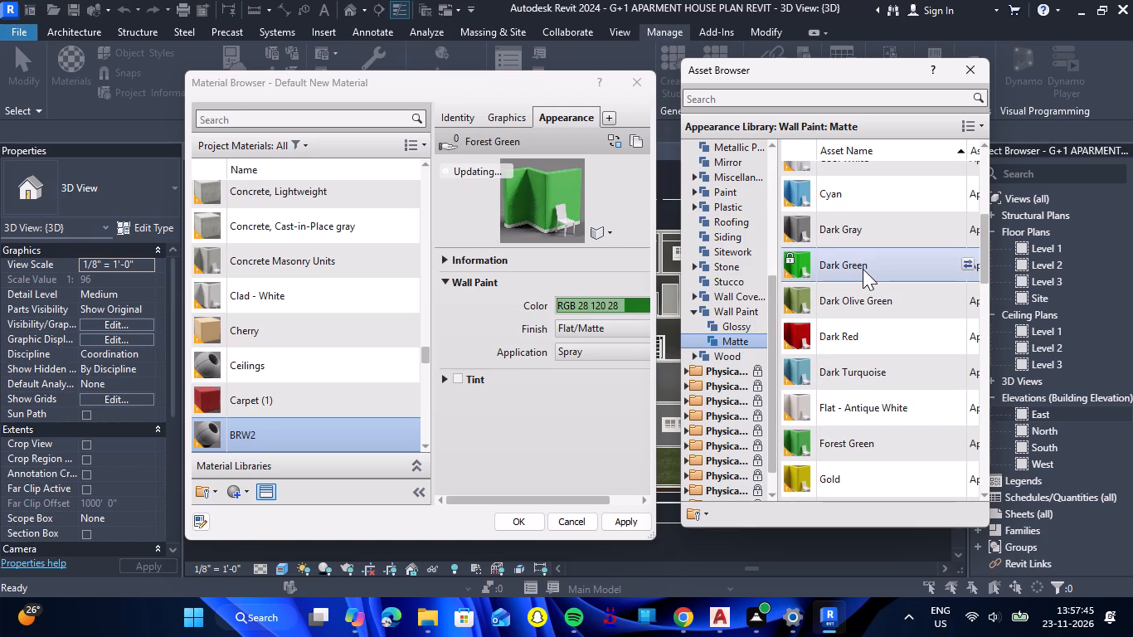
double_click(868, 443)
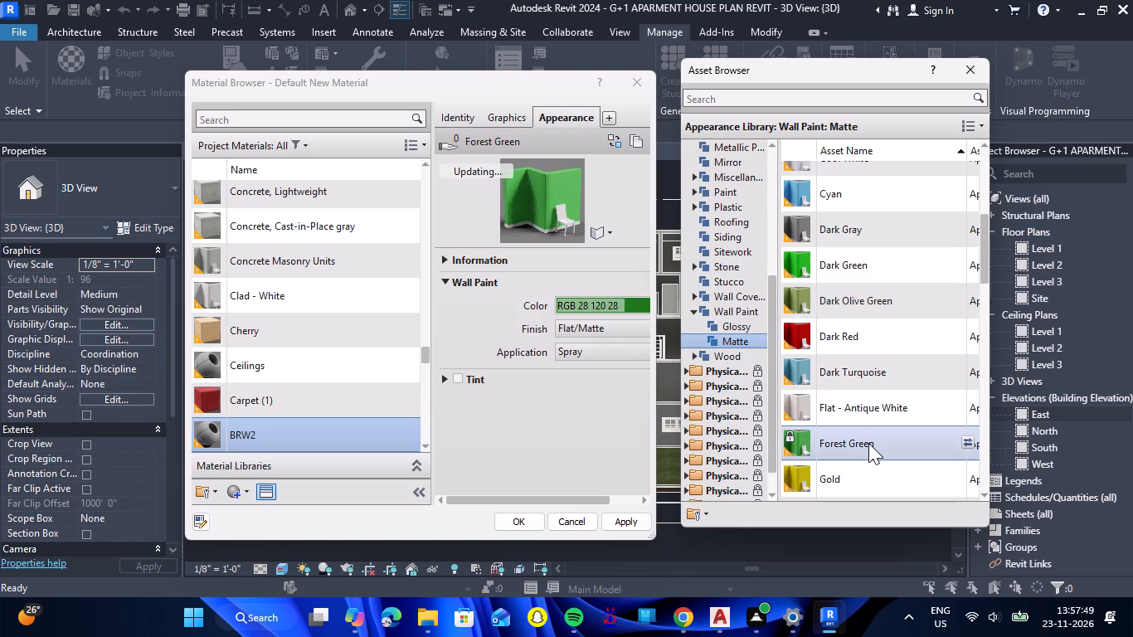
left_click(625, 524)
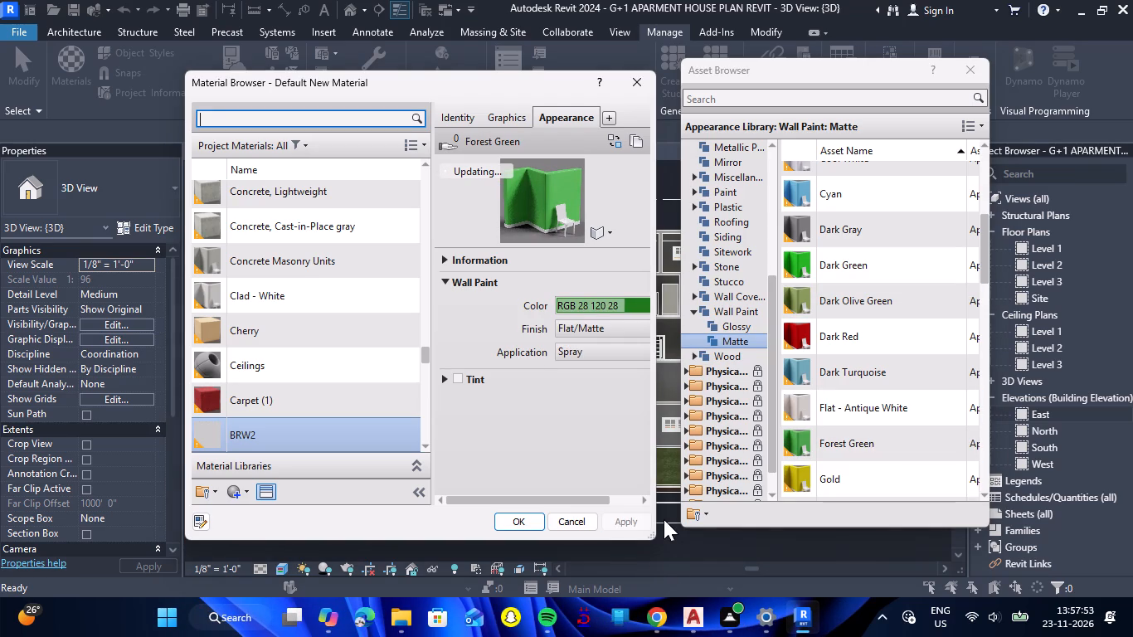
Create another new project material and name it BRW3.
left_click(243, 494)
left_click(280, 518)
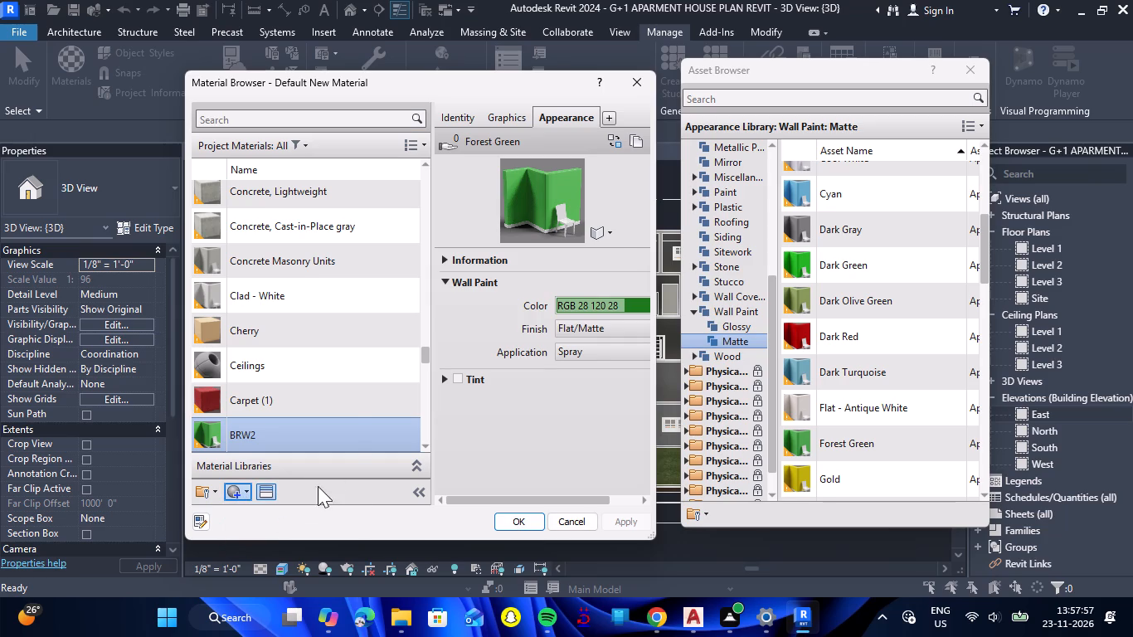
right_click(340, 318)
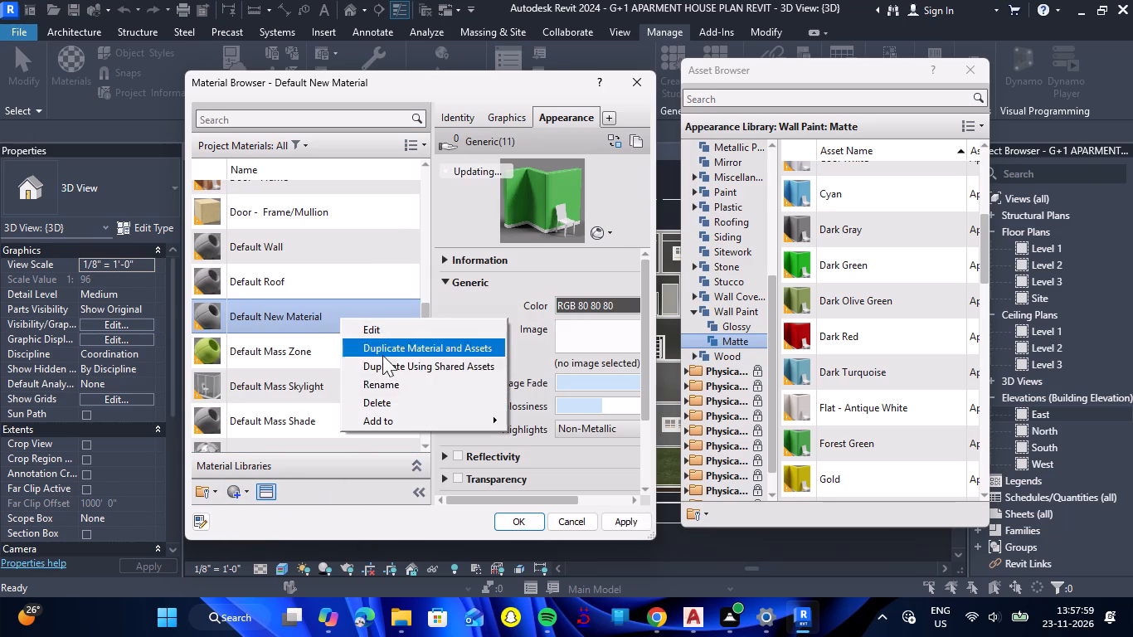
left_click(395, 379)
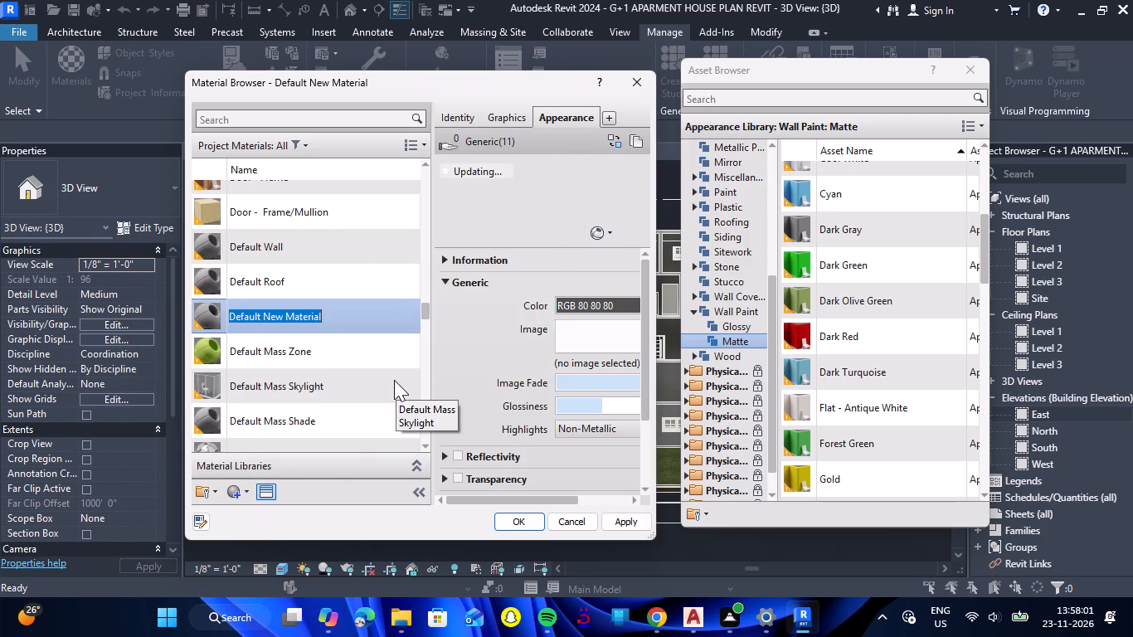
key("Delete")
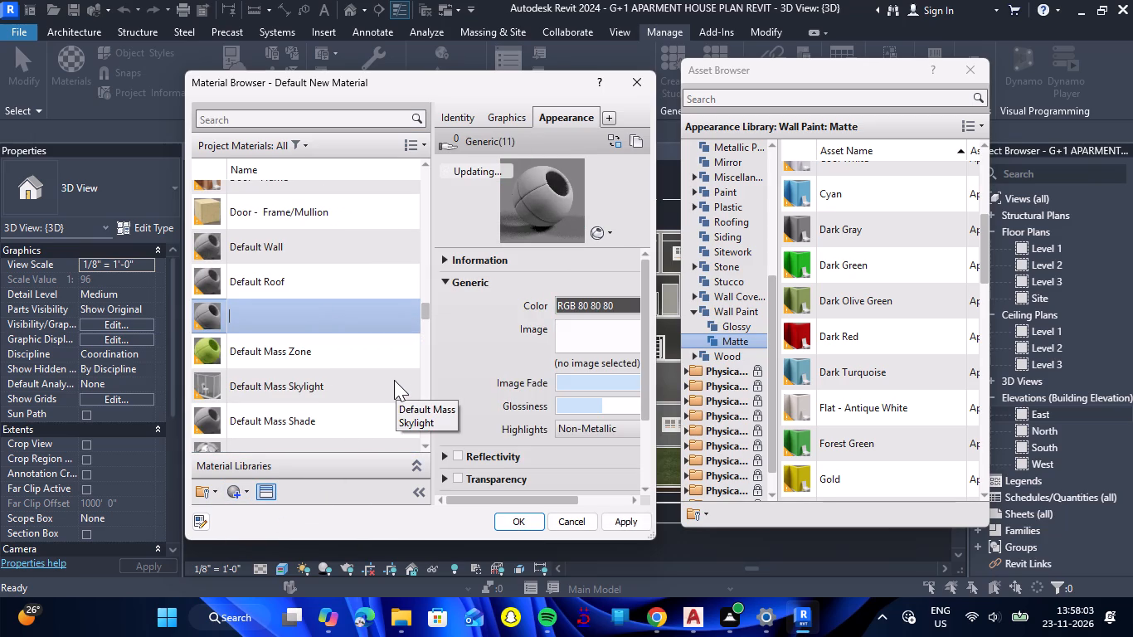
type("BRW3")
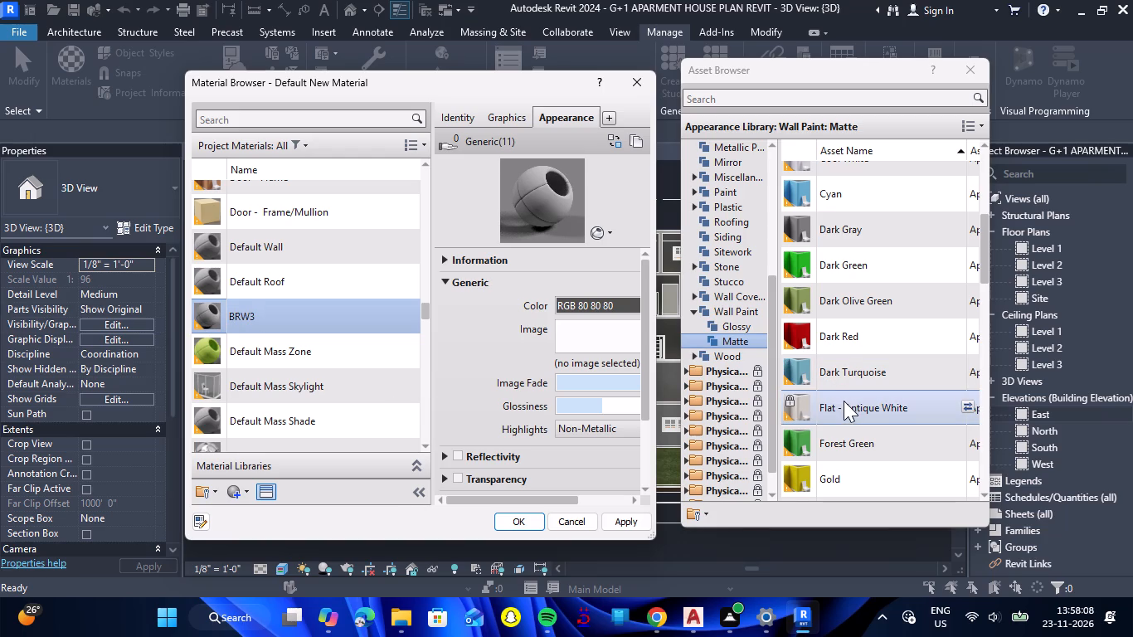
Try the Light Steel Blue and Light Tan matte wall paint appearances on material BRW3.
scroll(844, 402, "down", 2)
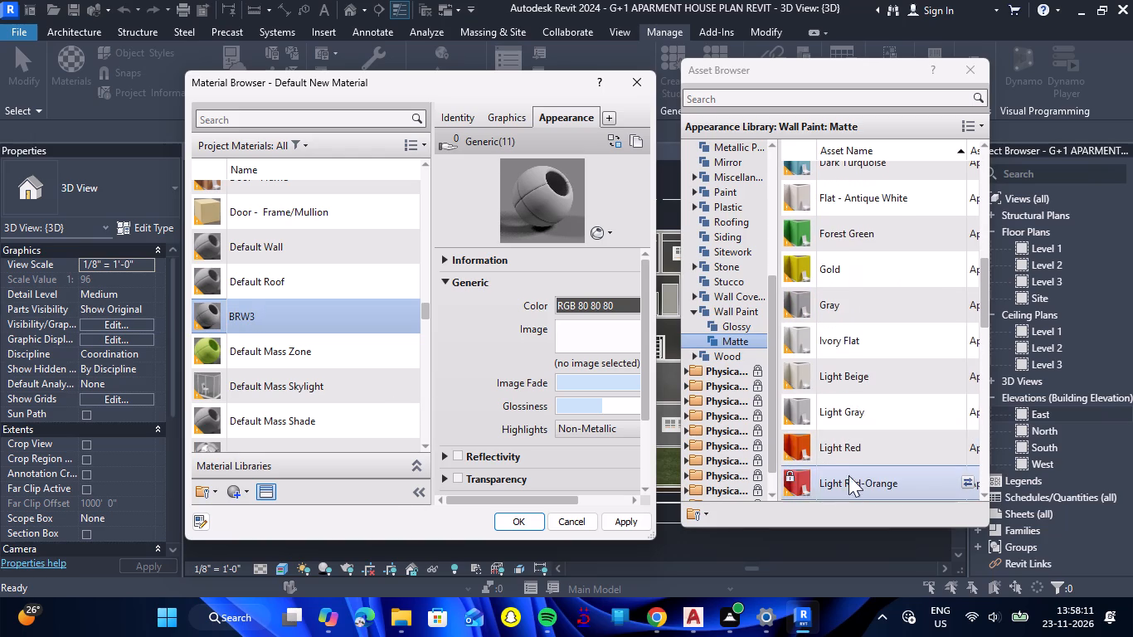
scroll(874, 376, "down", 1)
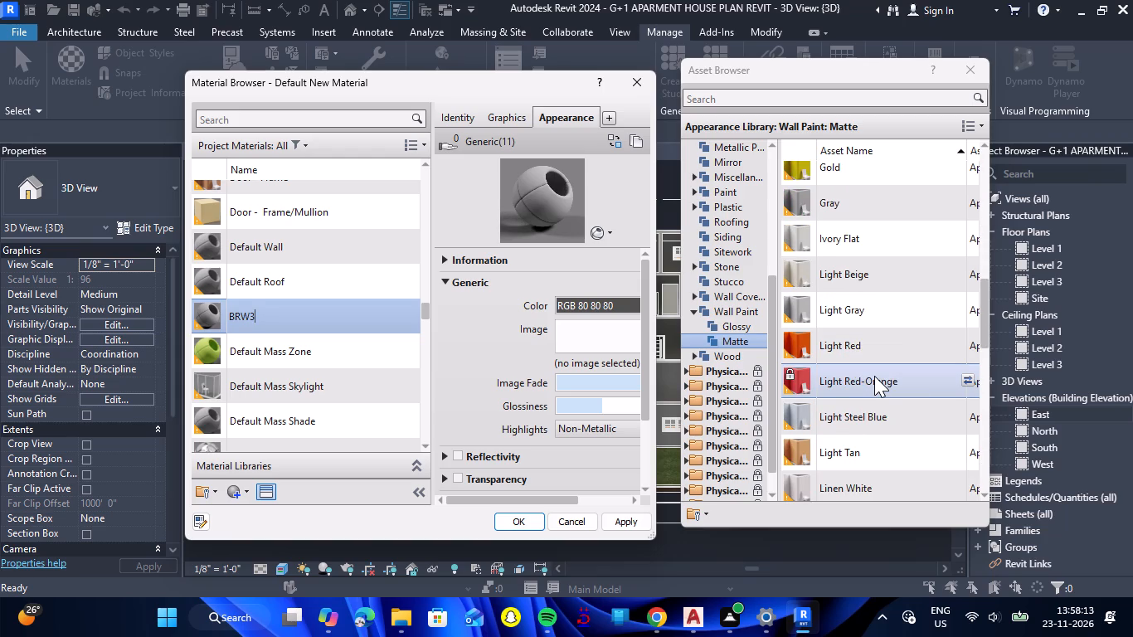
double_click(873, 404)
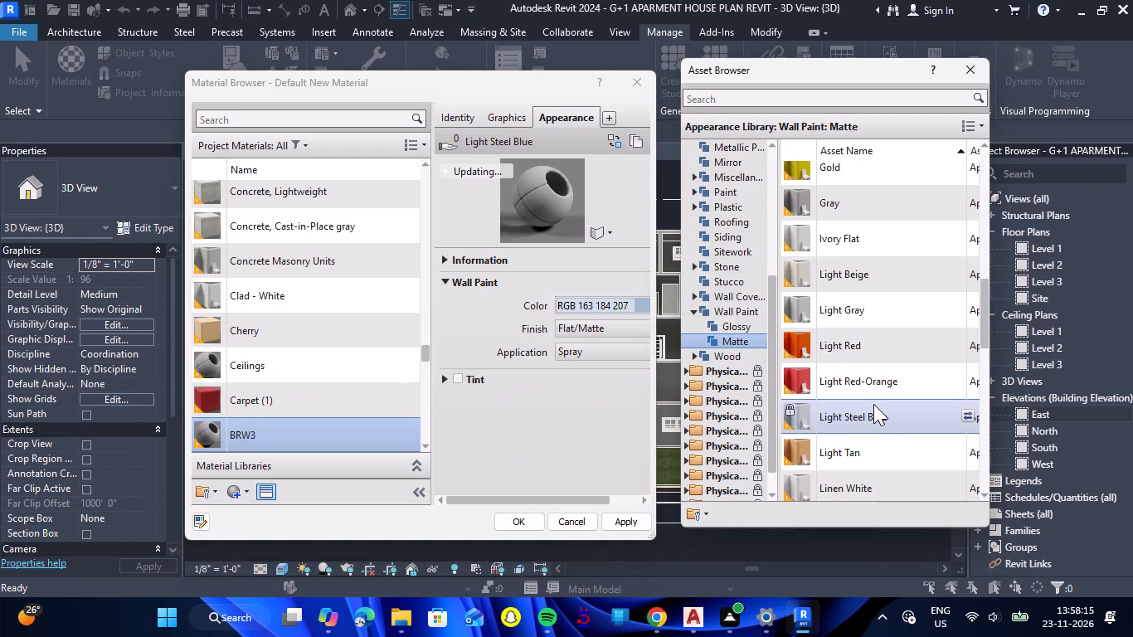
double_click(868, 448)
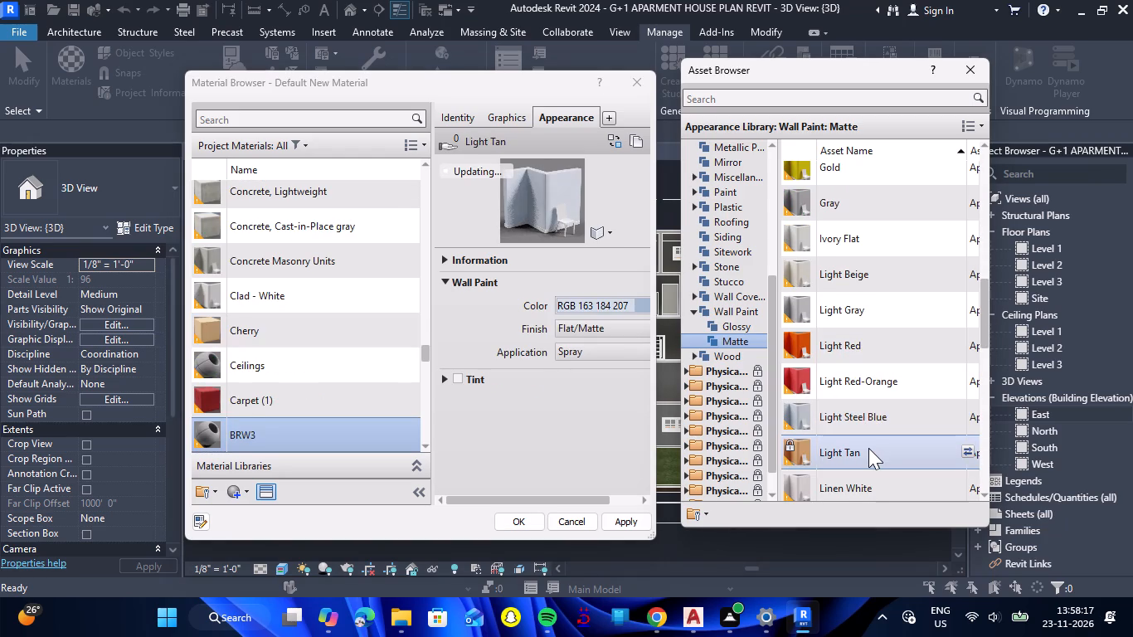
Give material BRW3 the Pearl matte wall paint appearance from the Appearance Library and apply it.
scroll(877, 377, "down", 2)
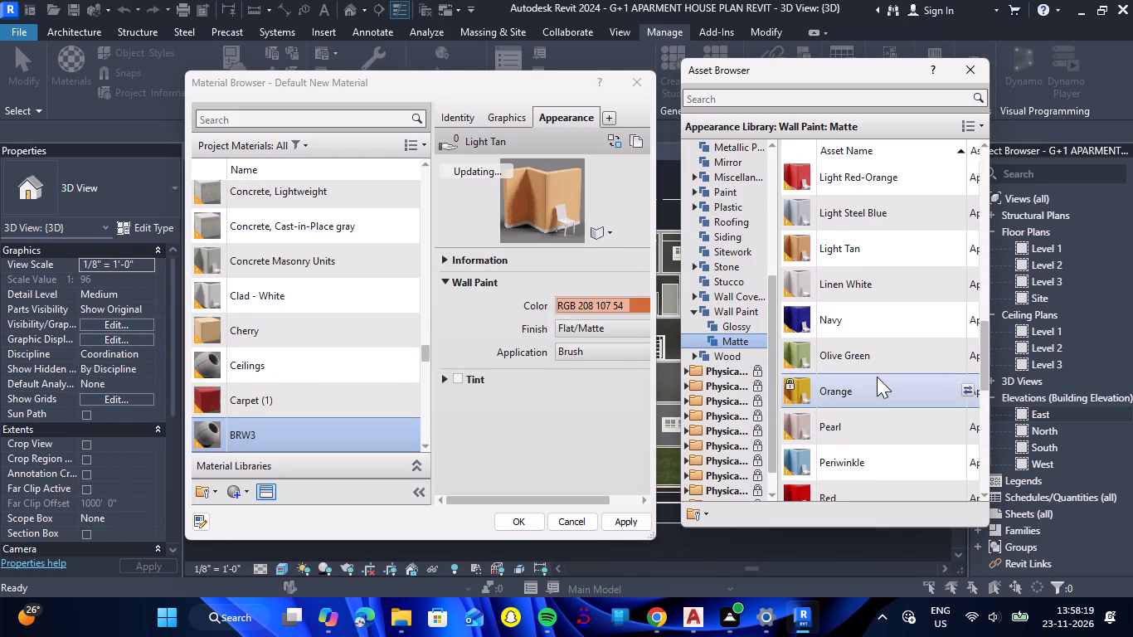
double_click(853, 420)
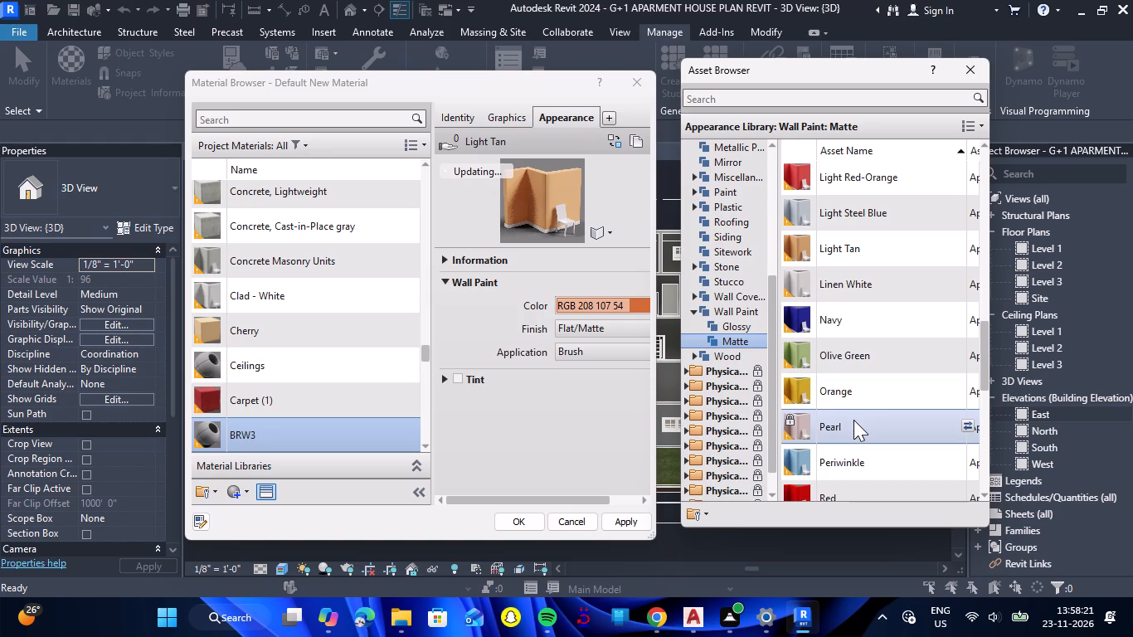
left_click(625, 530)
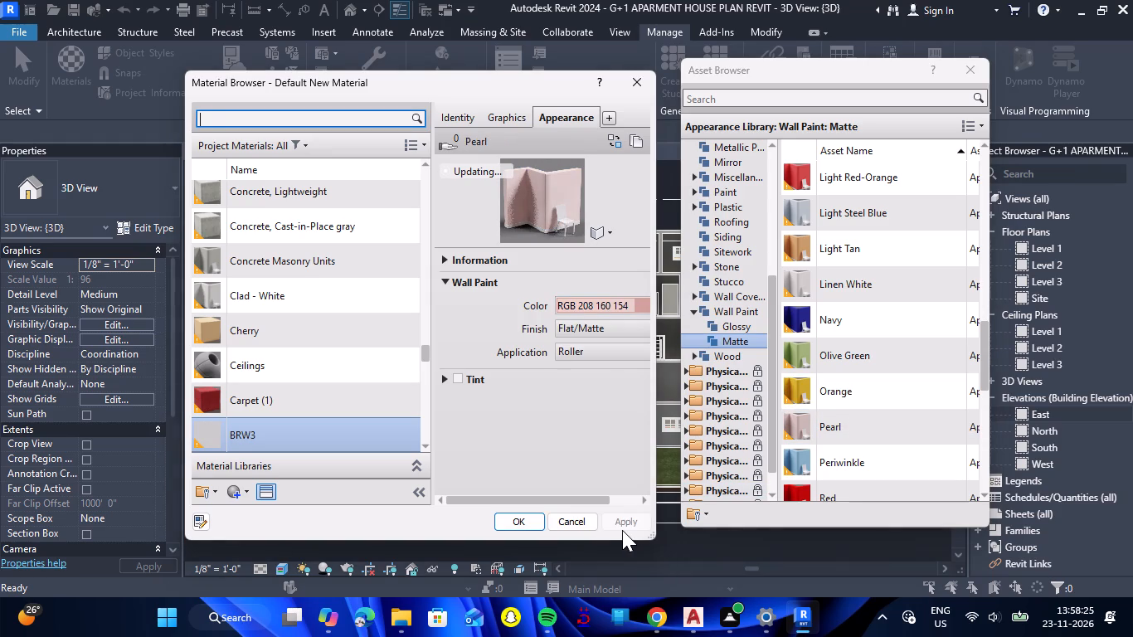
Create another new project material and name it BRW4.
left_click(245, 494)
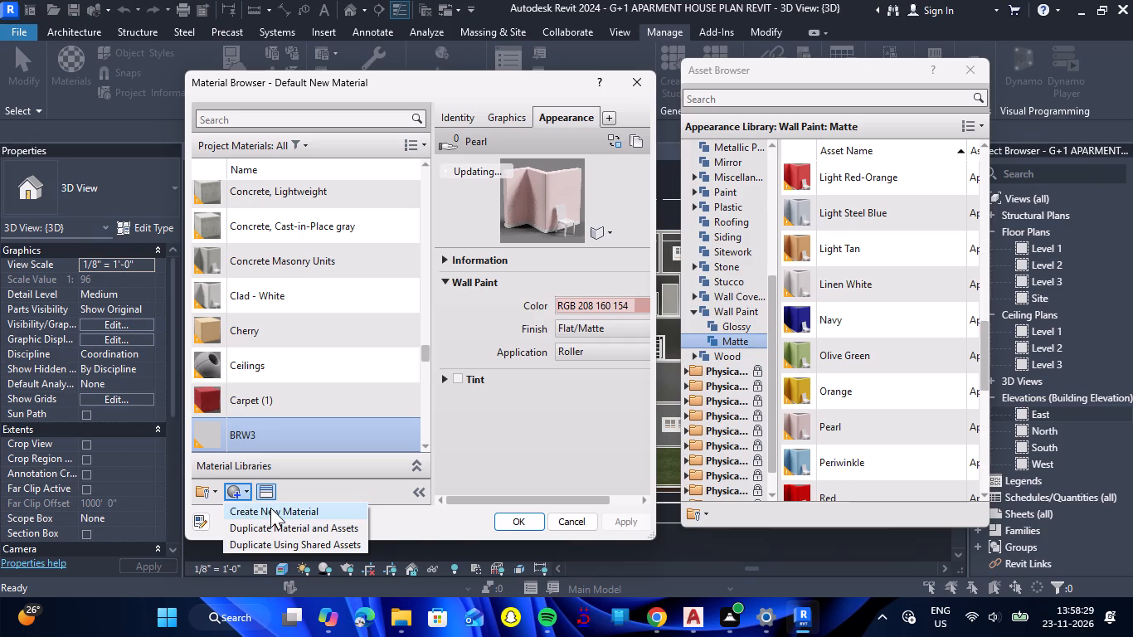
left_click(270, 508)
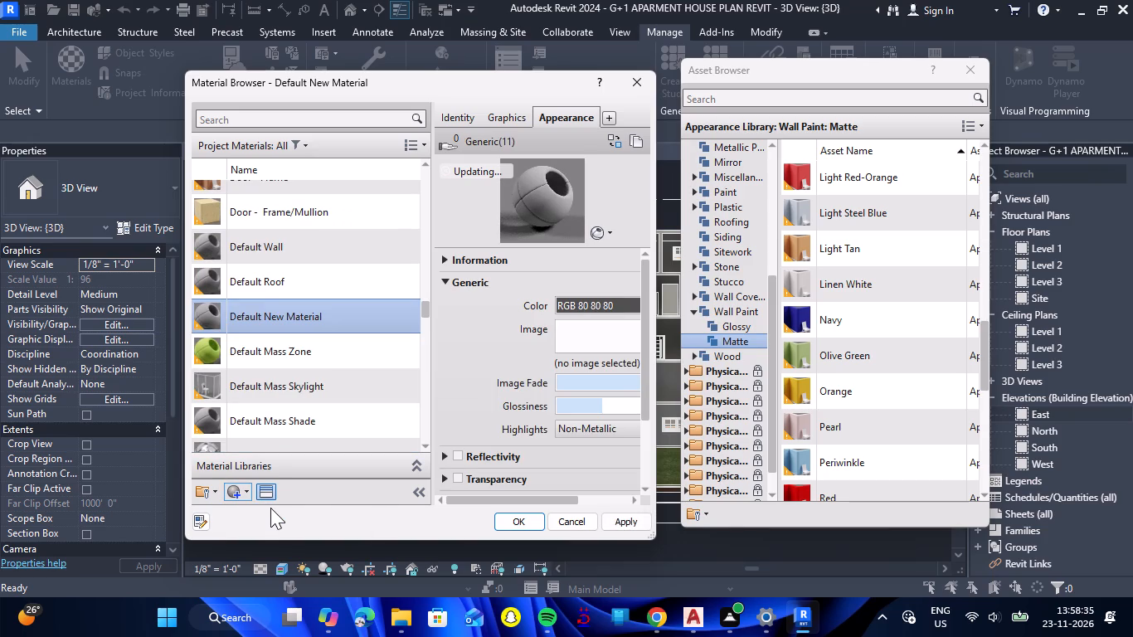
right_click(343, 294)
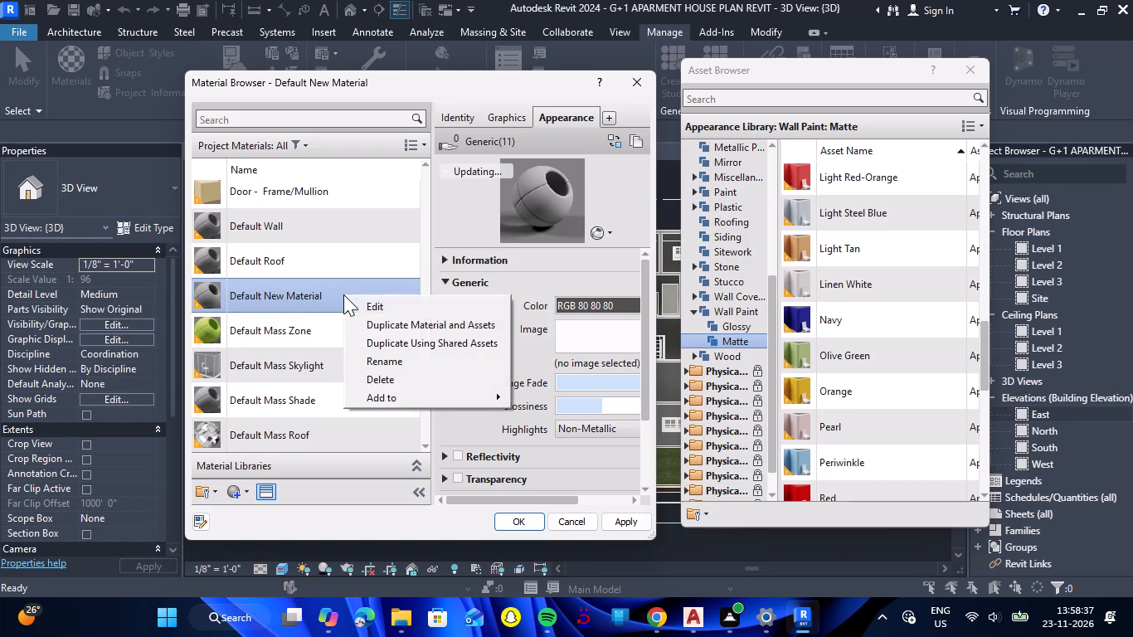
left_click(377, 360)
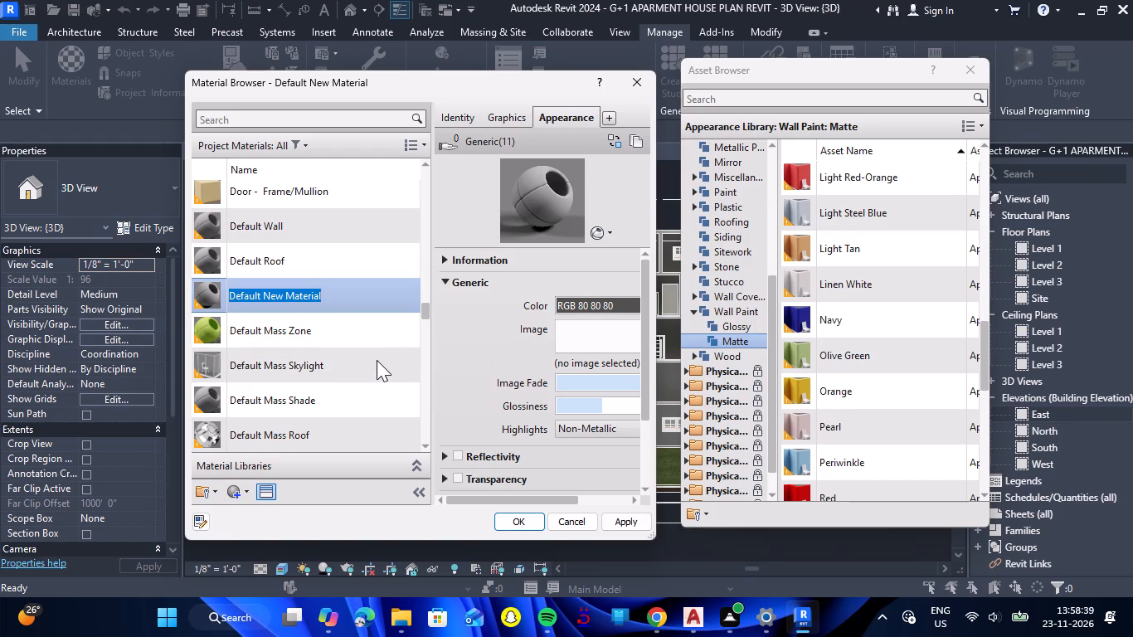
key("BackSpace")
type("BRW4")
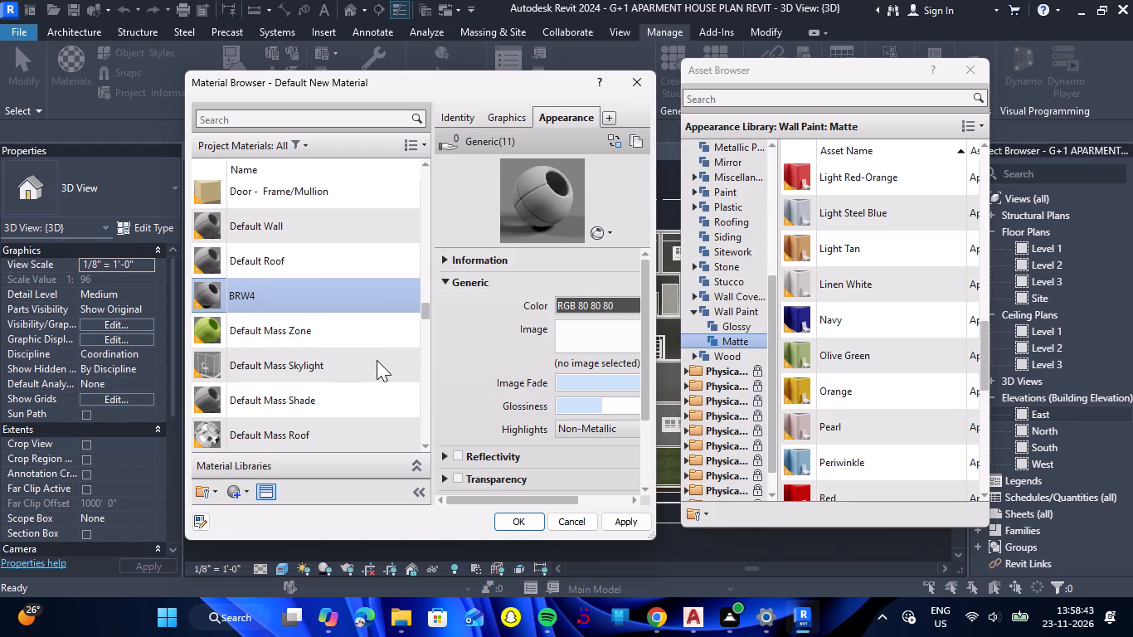
Give material BRW4 the Violet matte wall paint appearance from the Appearance Library and apply it.
scroll(817, 389, "down", 1)
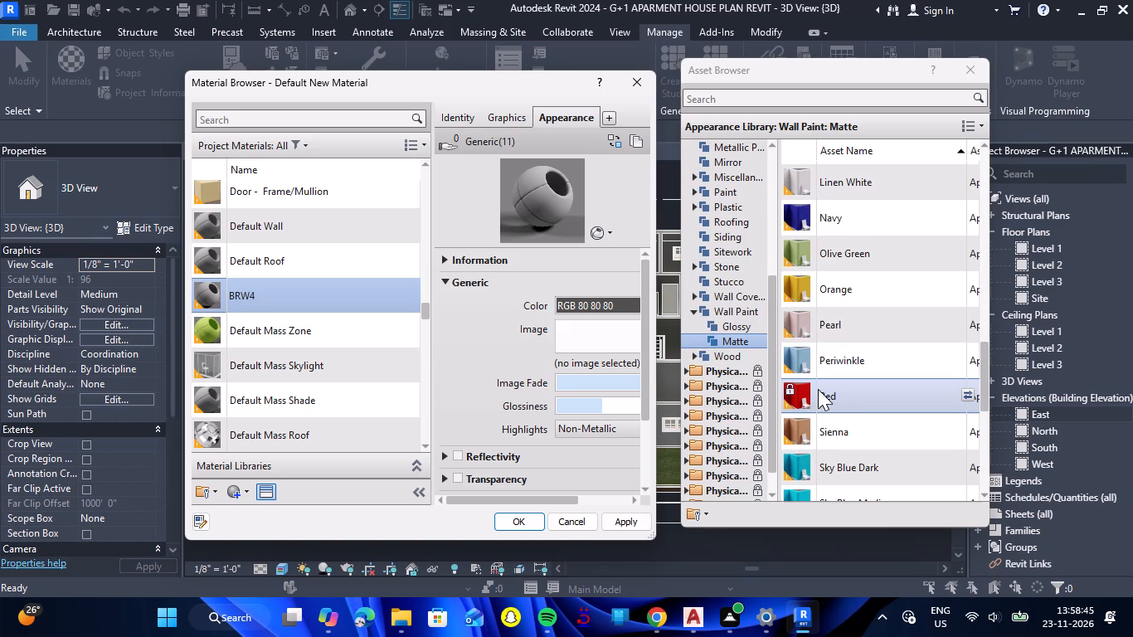
scroll(813, 391, "down", 2)
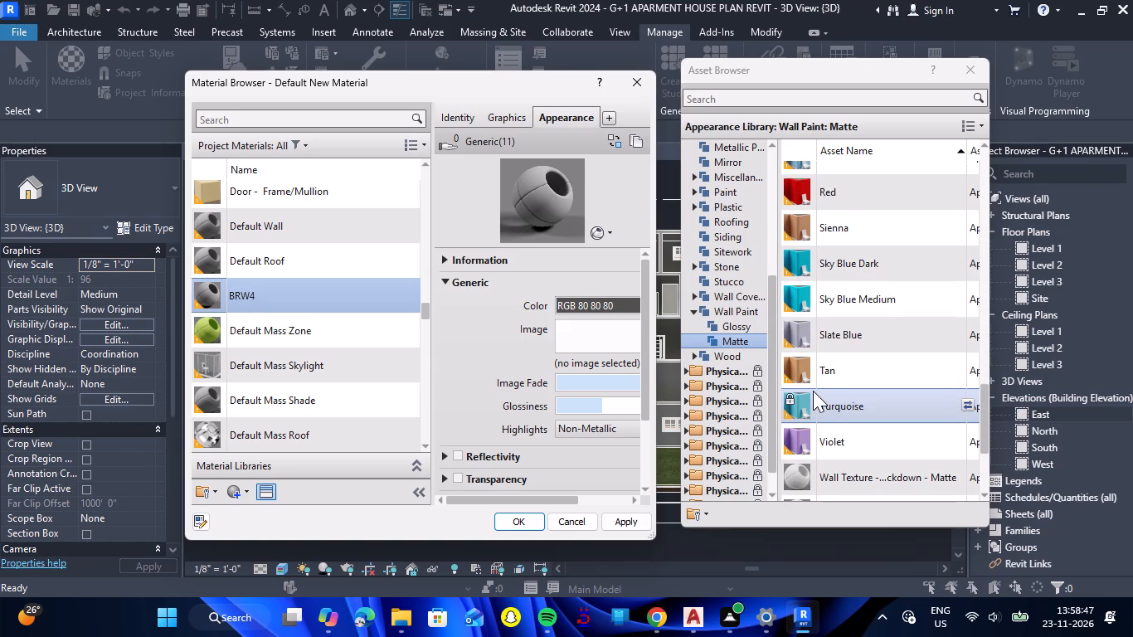
scroll(846, 433, "down", 2)
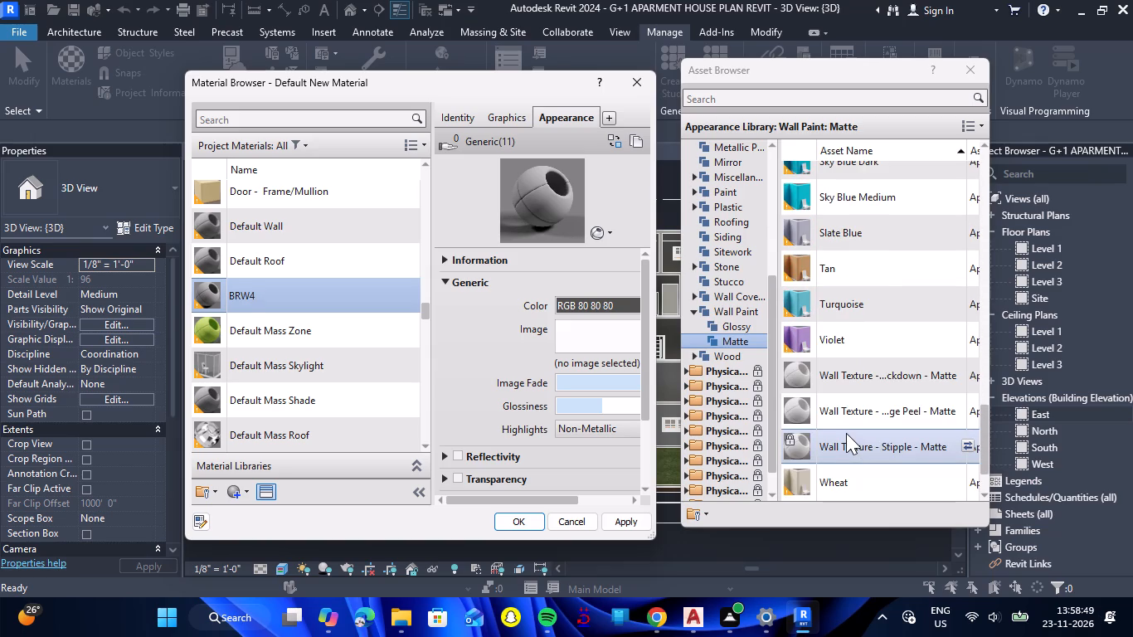
scroll(846, 434, "up", 3)
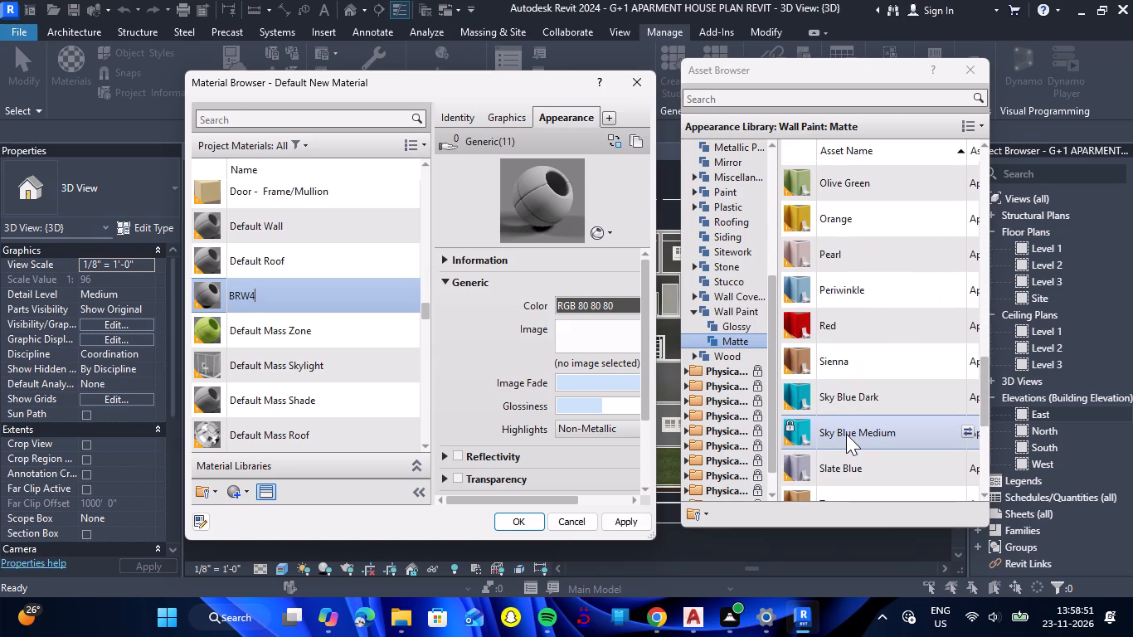
scroll(846, 434, "down", 1)
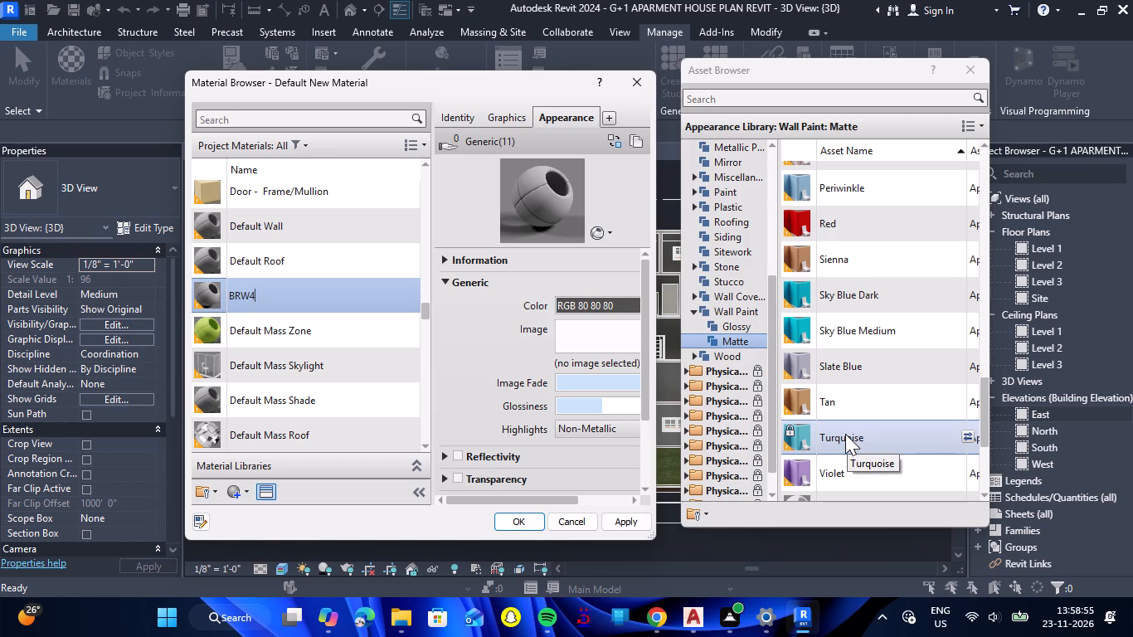
scroll(845, 434, "down", 4)
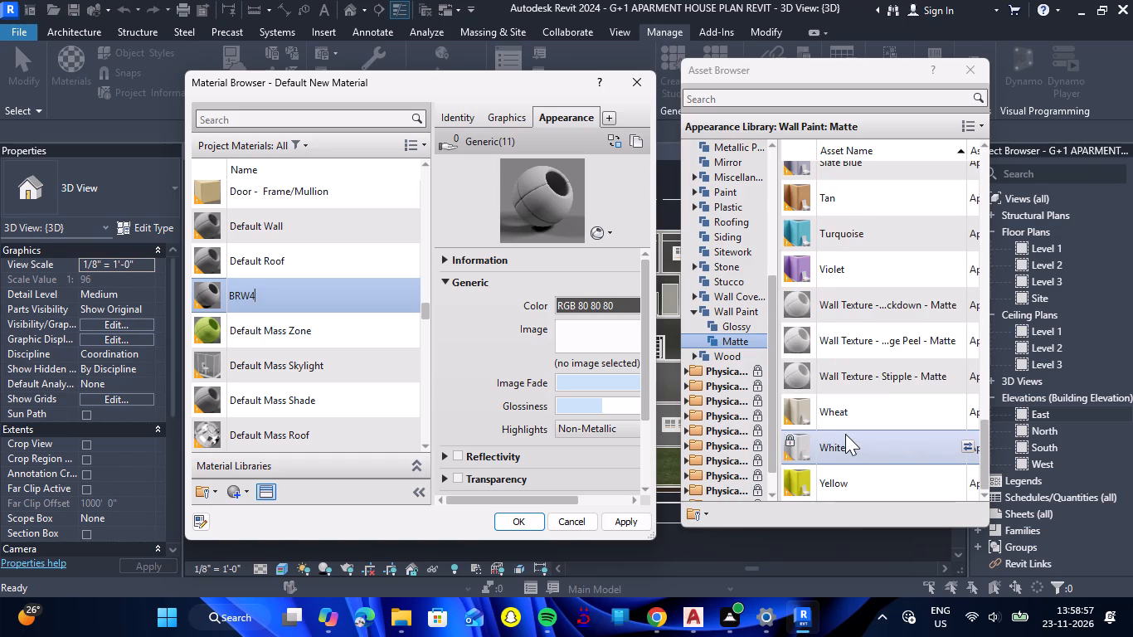
scroll(845, 434, "up", 3)
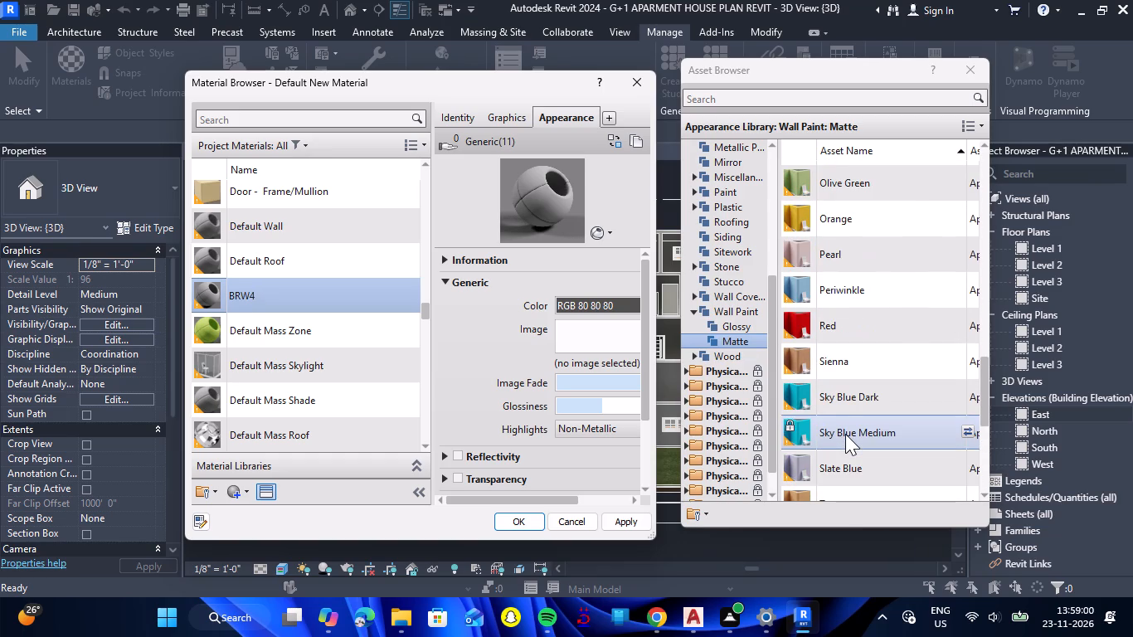
scroll(847, 344, "up", 1)
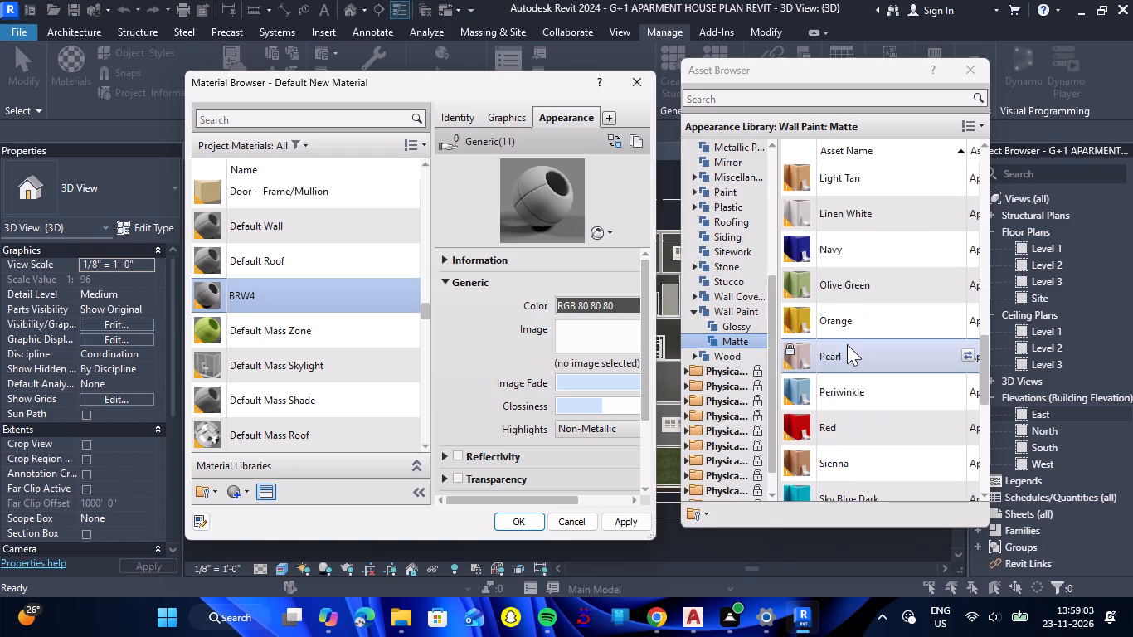
scroll(845, 381, "up", 1)
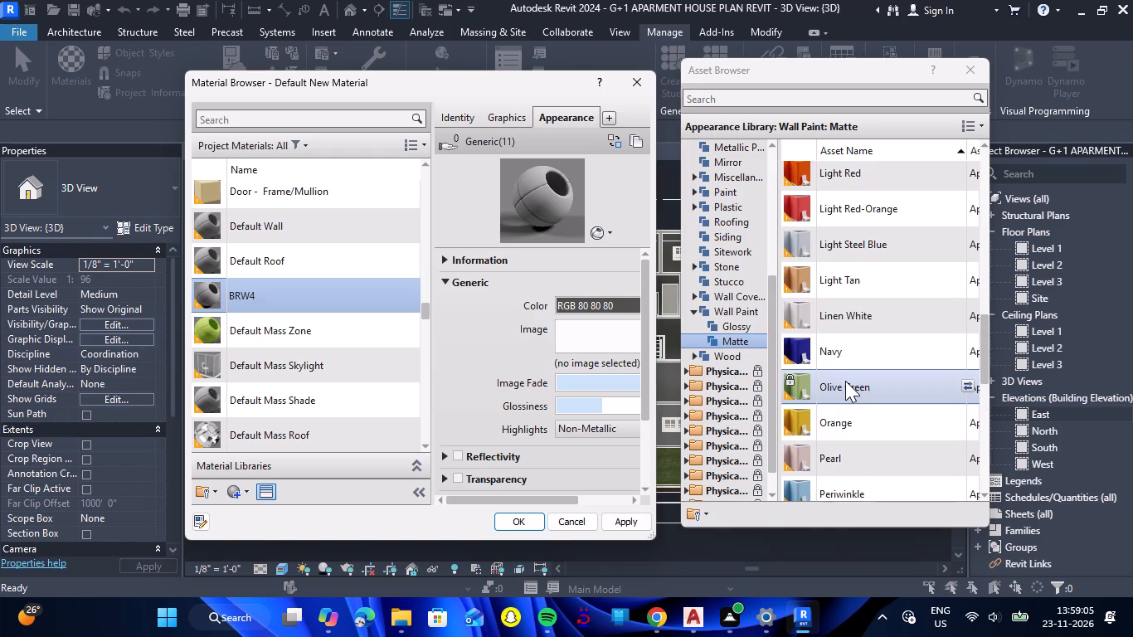
scroll(845, 381, "up", 1)
scroll(845, 381, "down", 4)
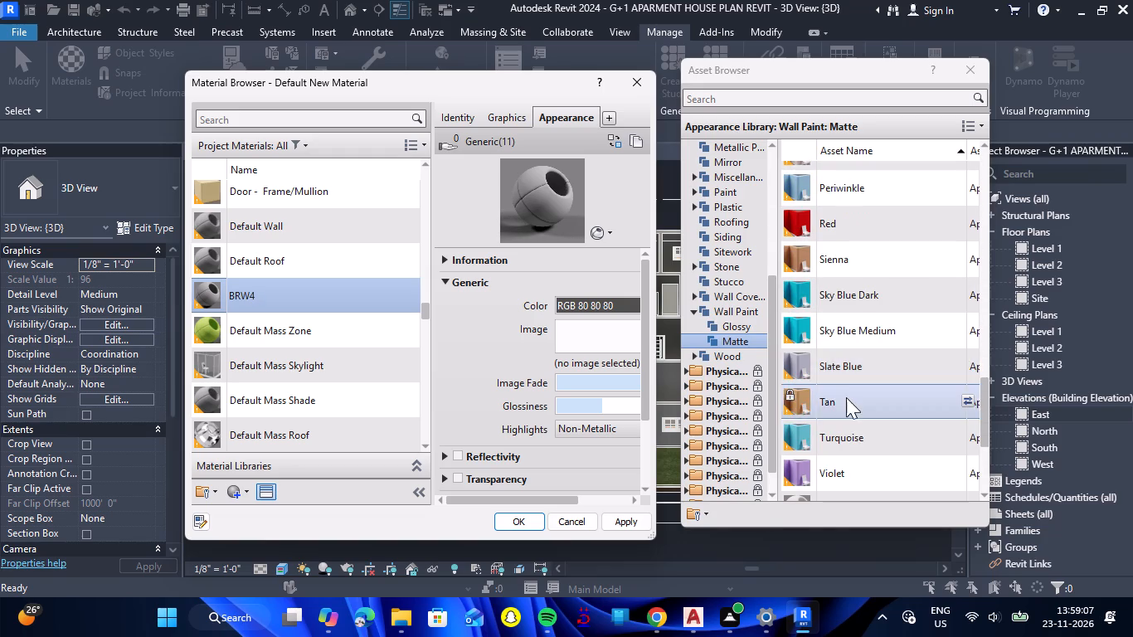
scroll(847, 401, "down", 1)
double_click(853, 376)
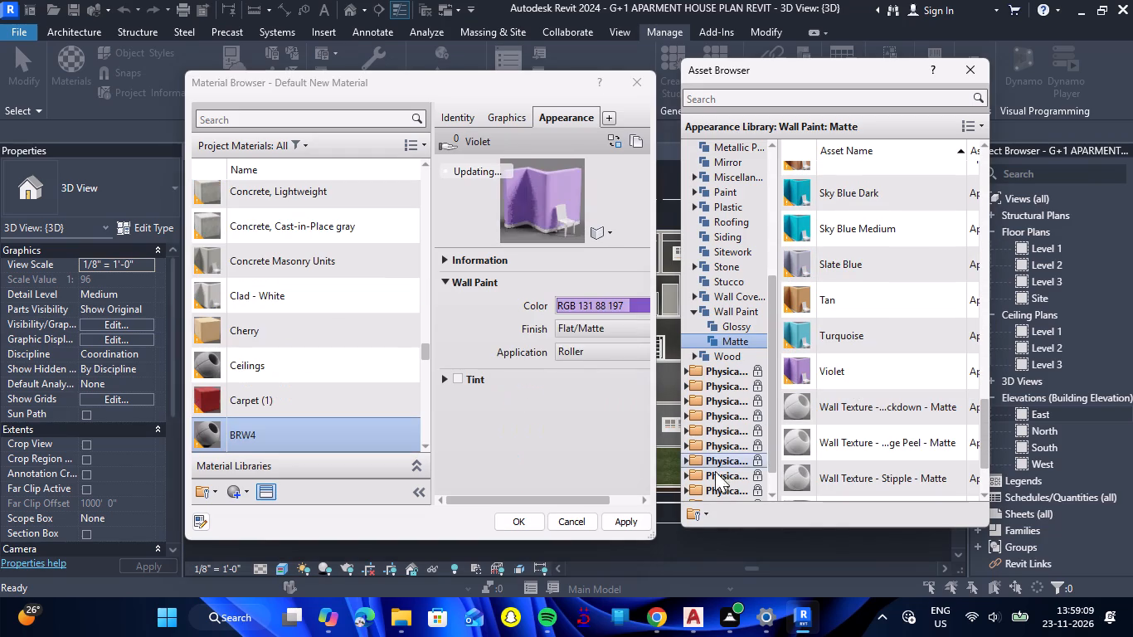
left_click(639, 522)
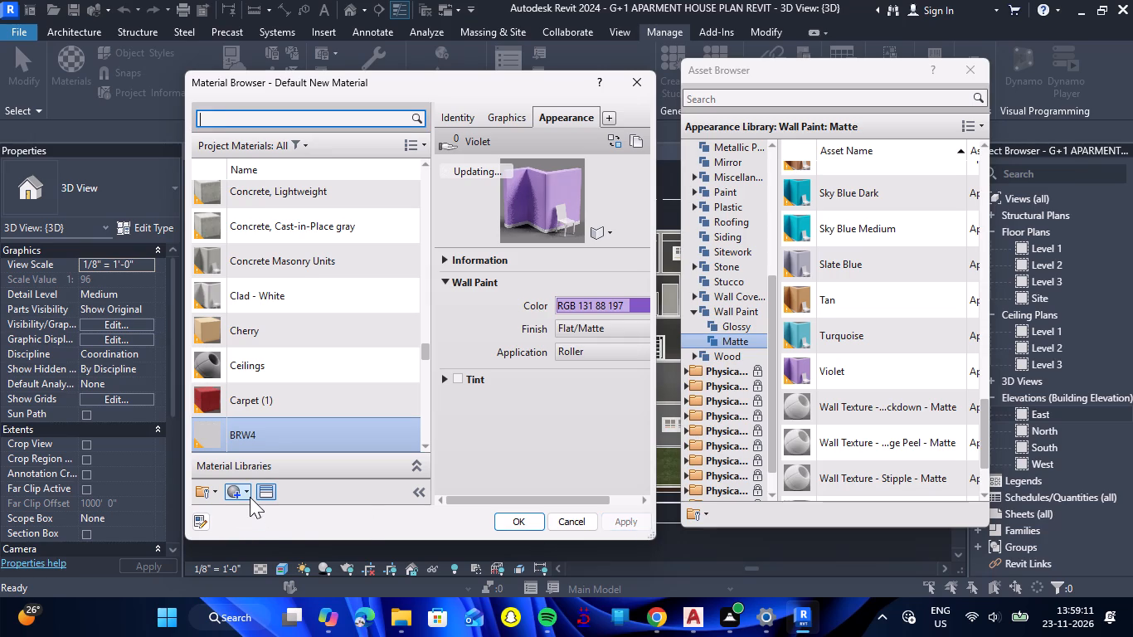
Create another new project material and name it LVW1.
left_click(250, 496)
left_click(281, 508)
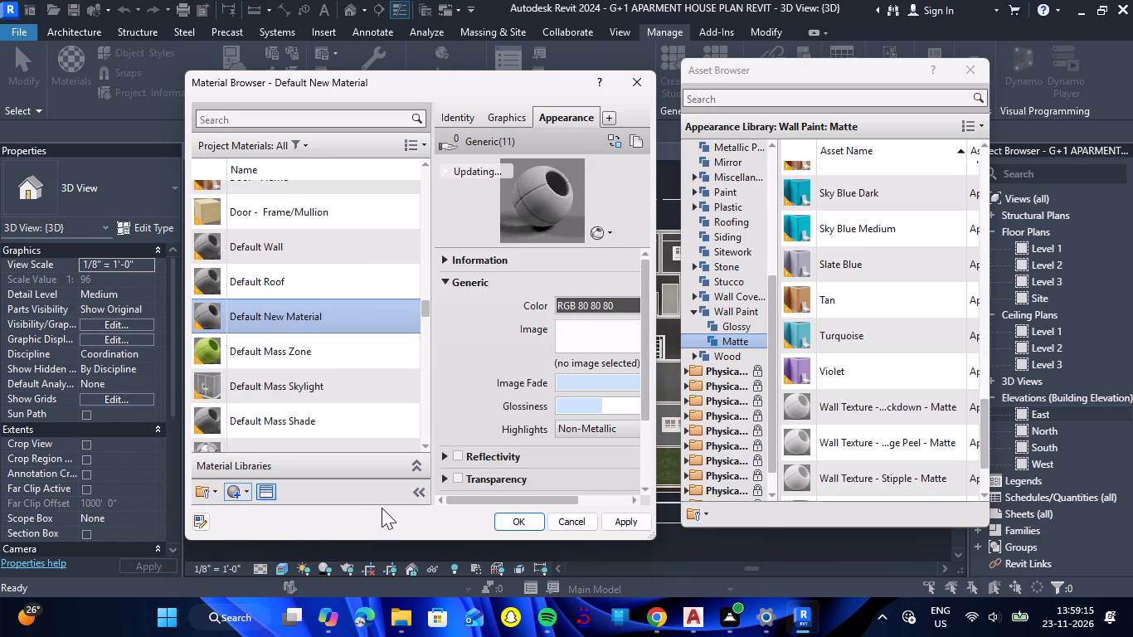
right_click(333, 293)
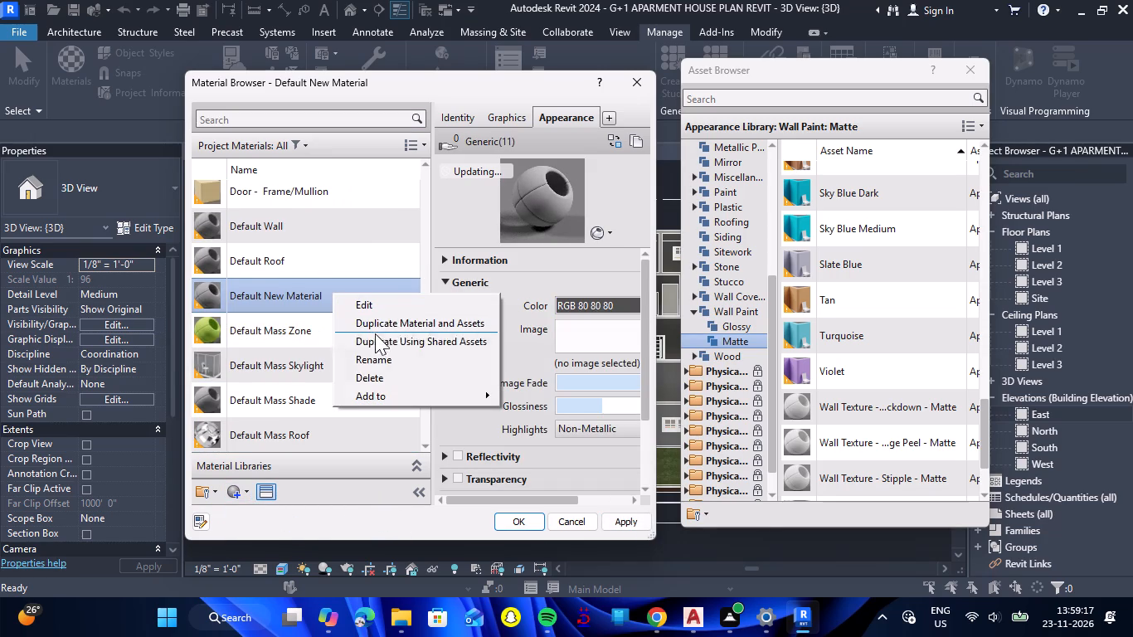
left_click(405, 364)
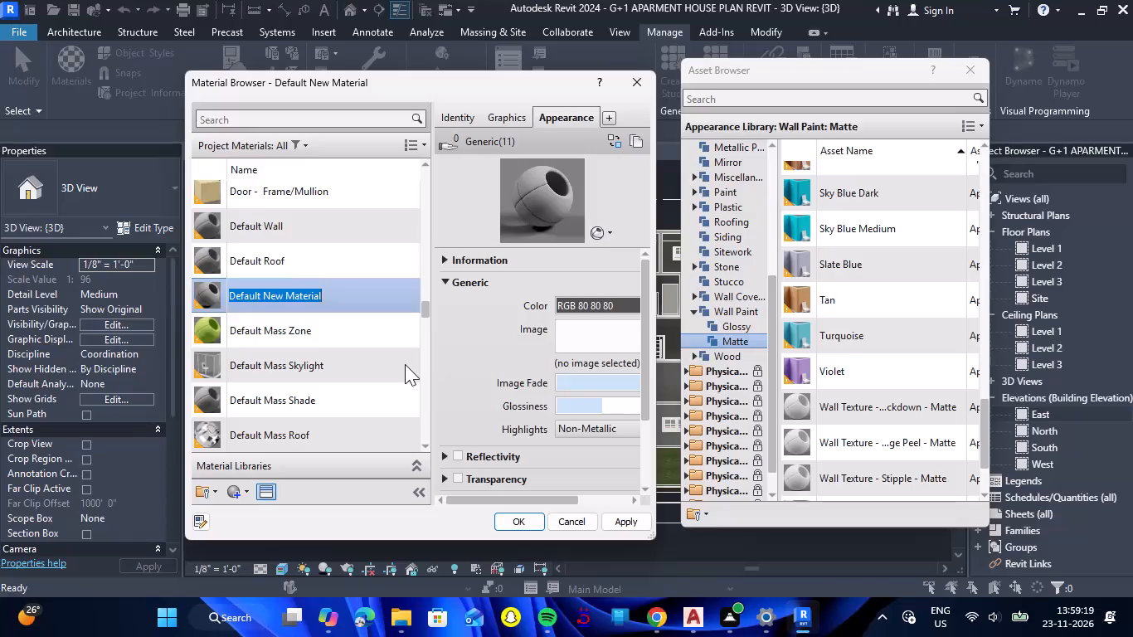
type("LV")
type("W1")
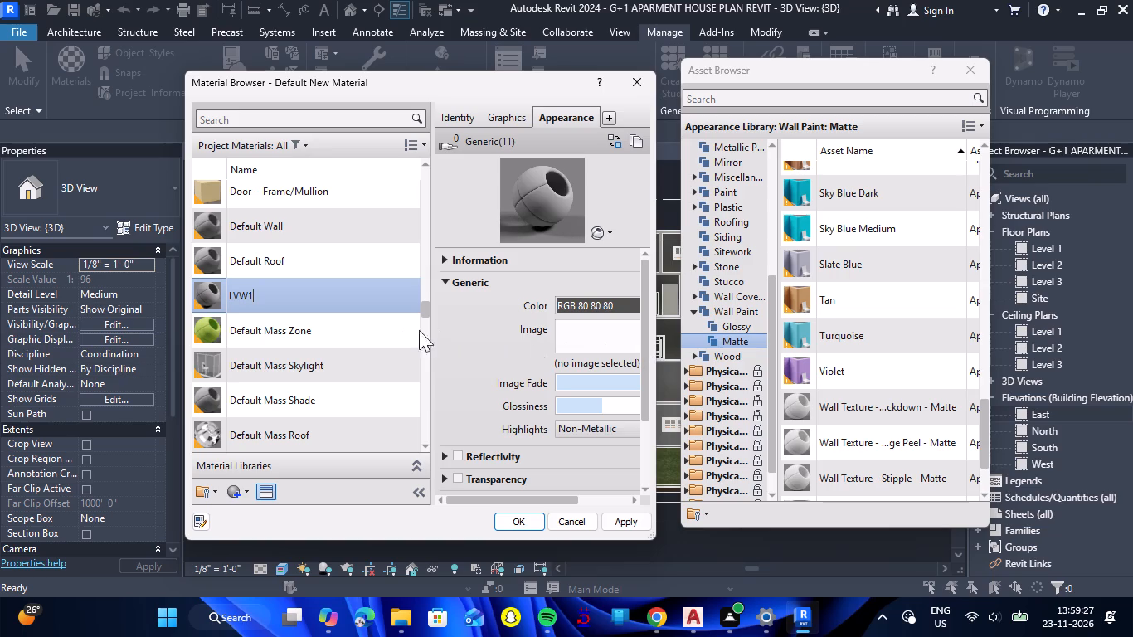
Give material LVW1 the Orange matte wall paint appearance from the Appearance Library and apply it.
scroll(843, 343, "up", 2)
double_click(858, 232)
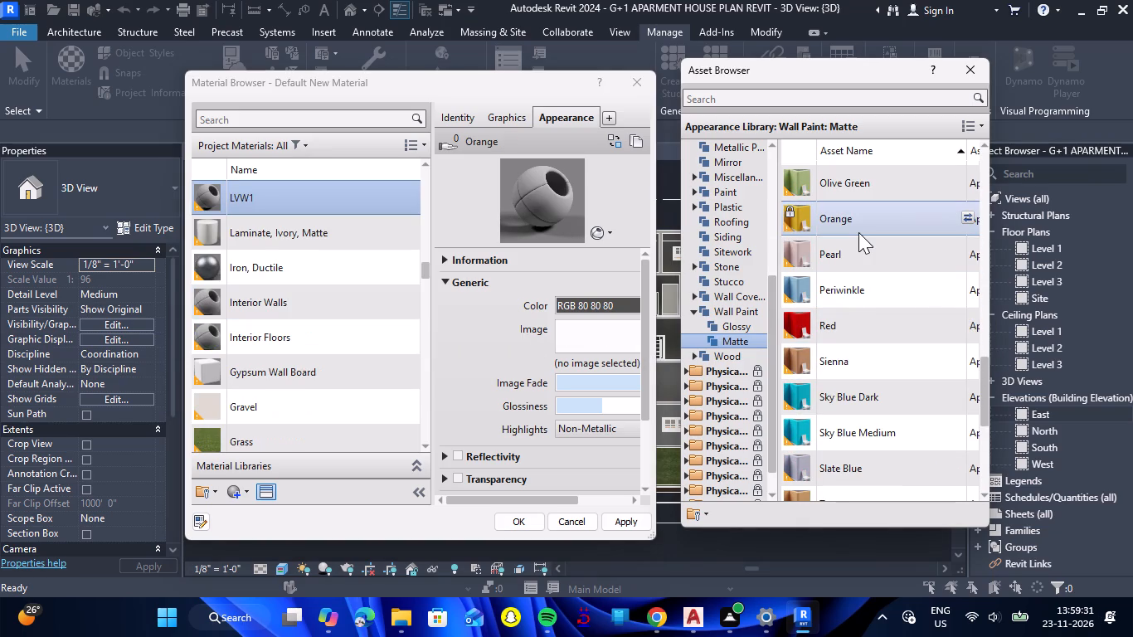
left_click(635, 522)
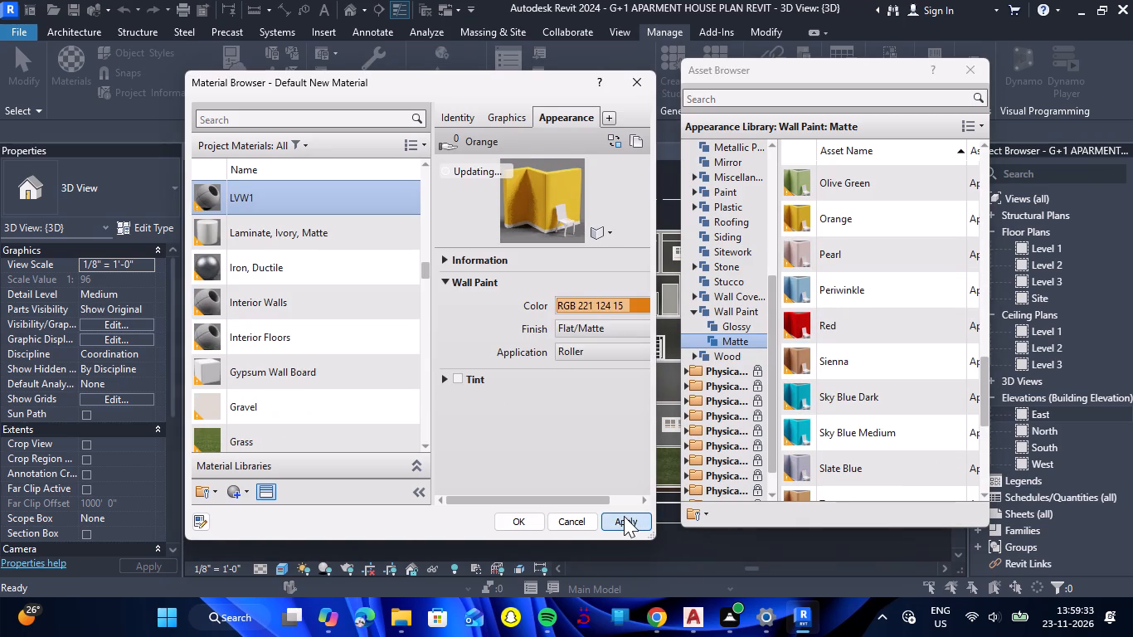
Create another new project material and name it LVW2.
left_click(246, 494)
left_click(255, 508)
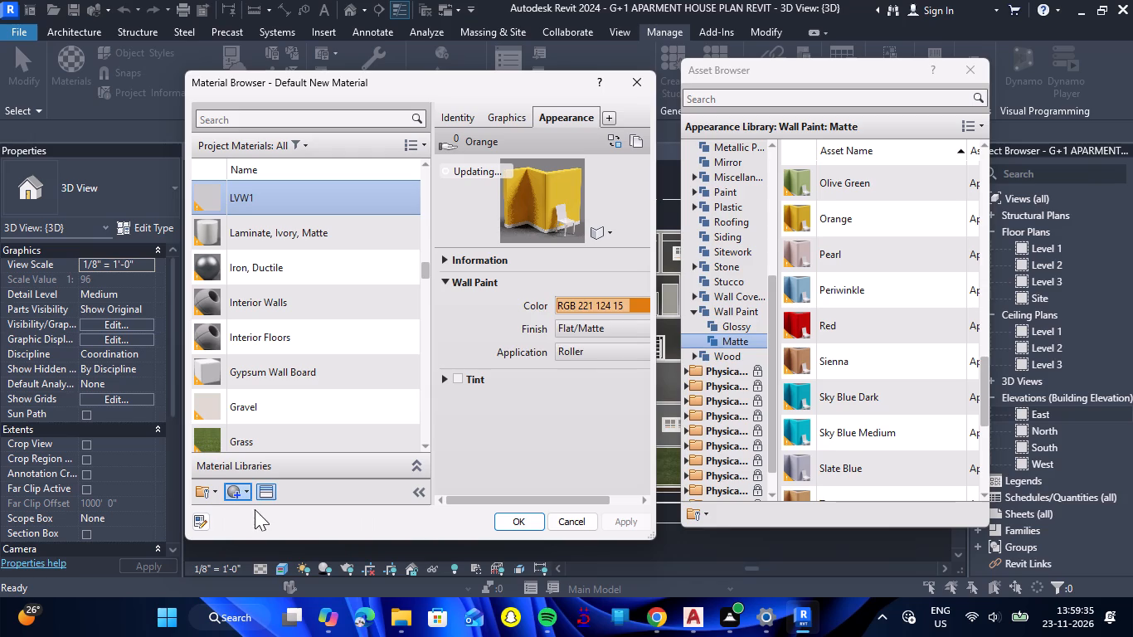
right_click(346, 290)
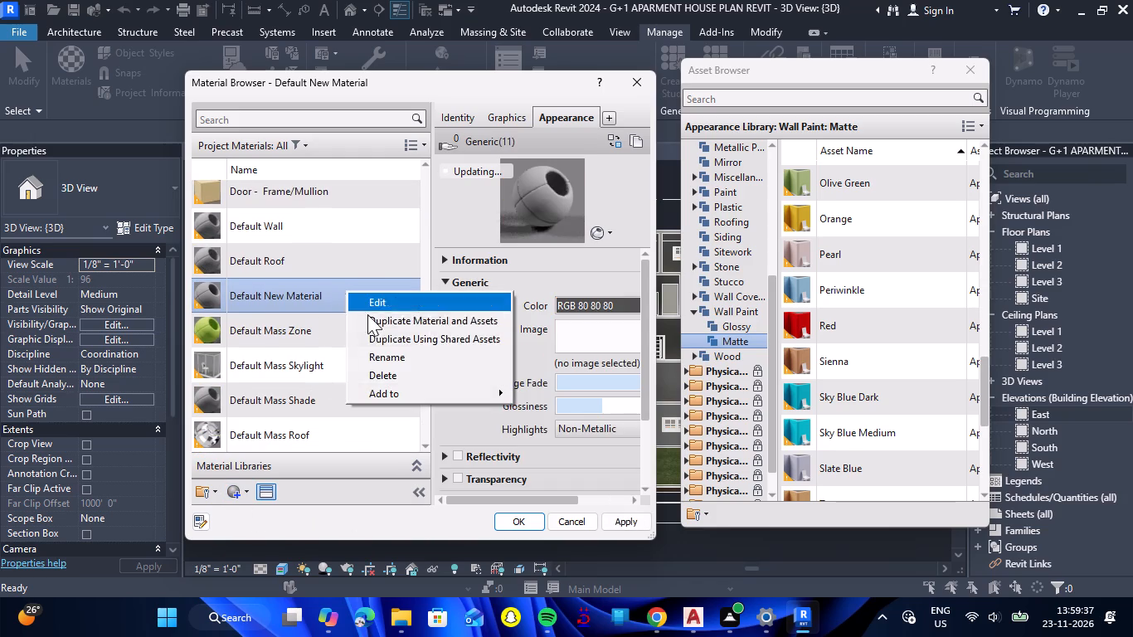
left_click(396, 348)
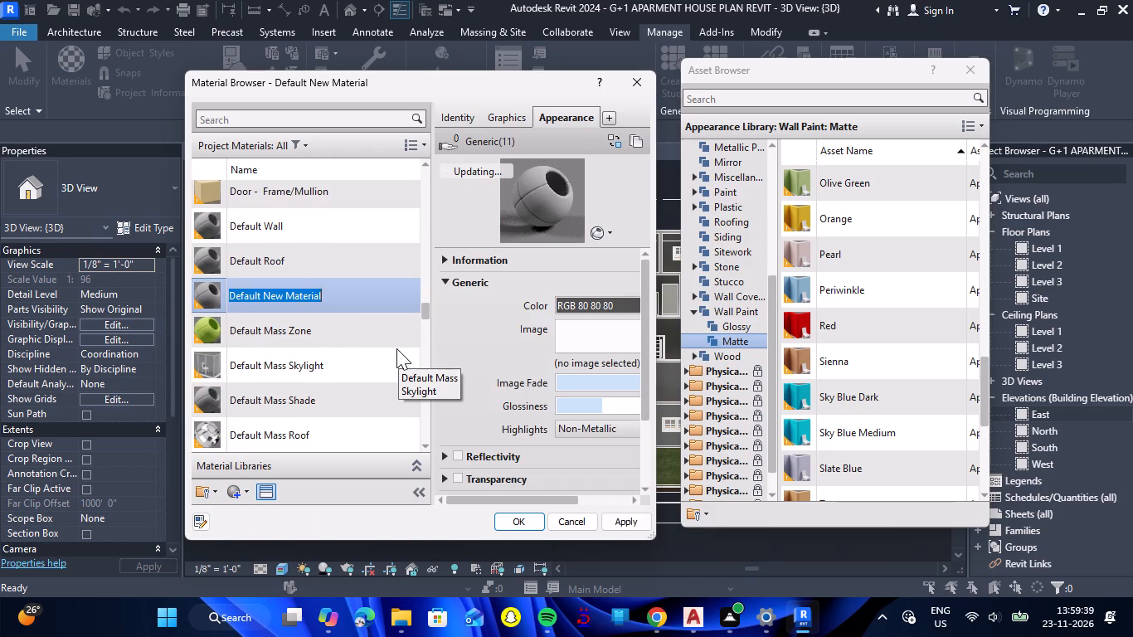
type("LV")
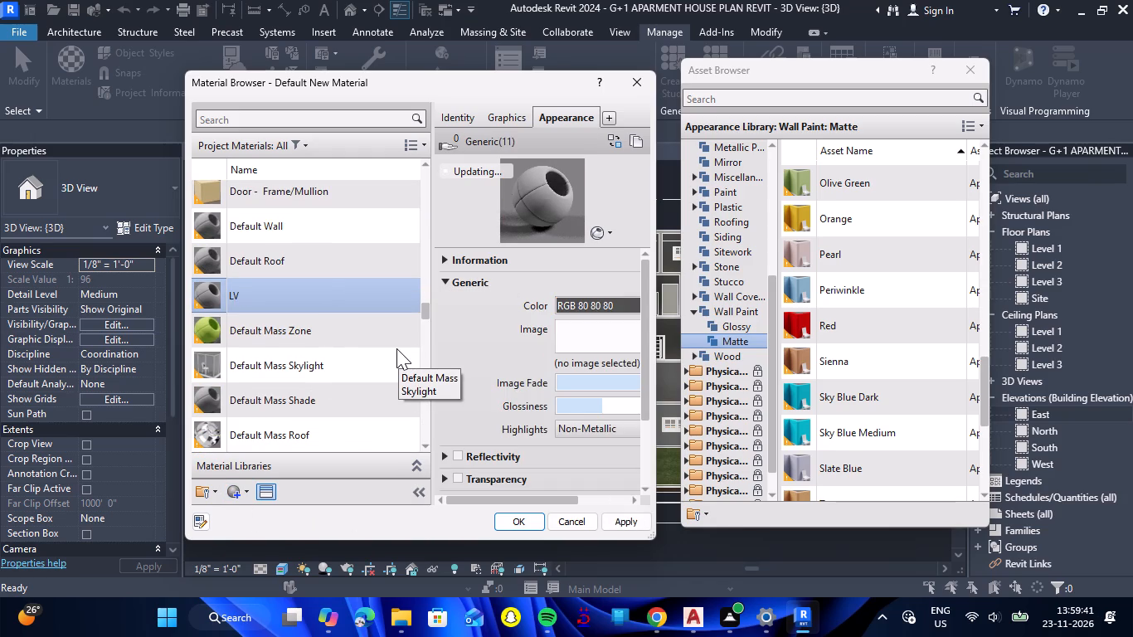
type("W2")
Give material LVW2 the Light Tan matte wall paint appearance from the Appearance Library and apply it.
scroll(854, 354, "up", 1)
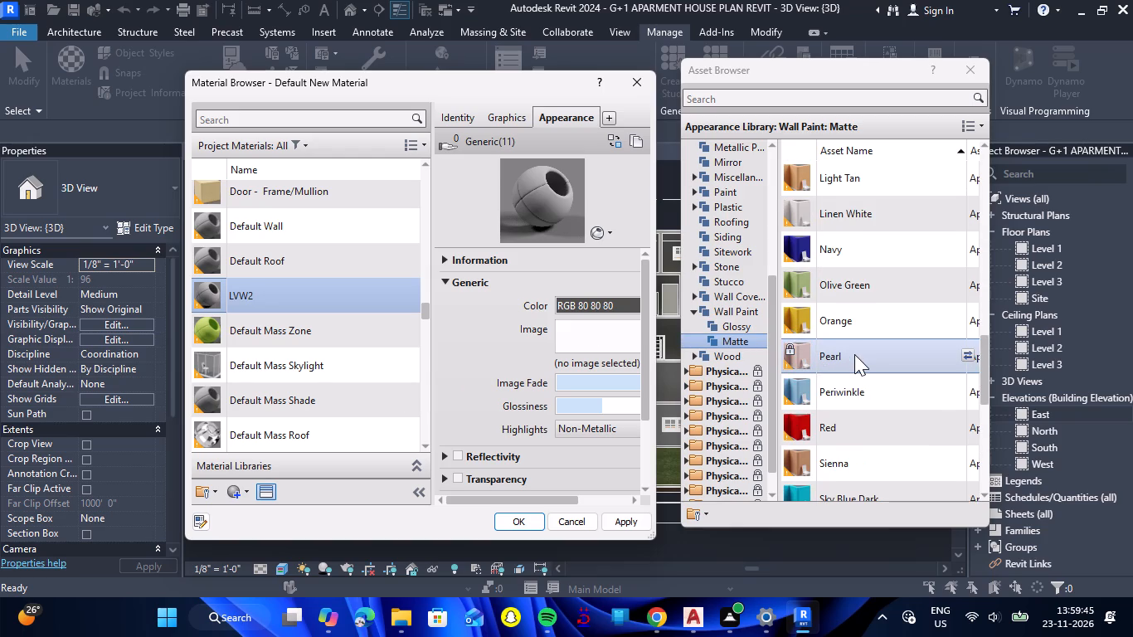
scroll(854, 354, "up", 2)
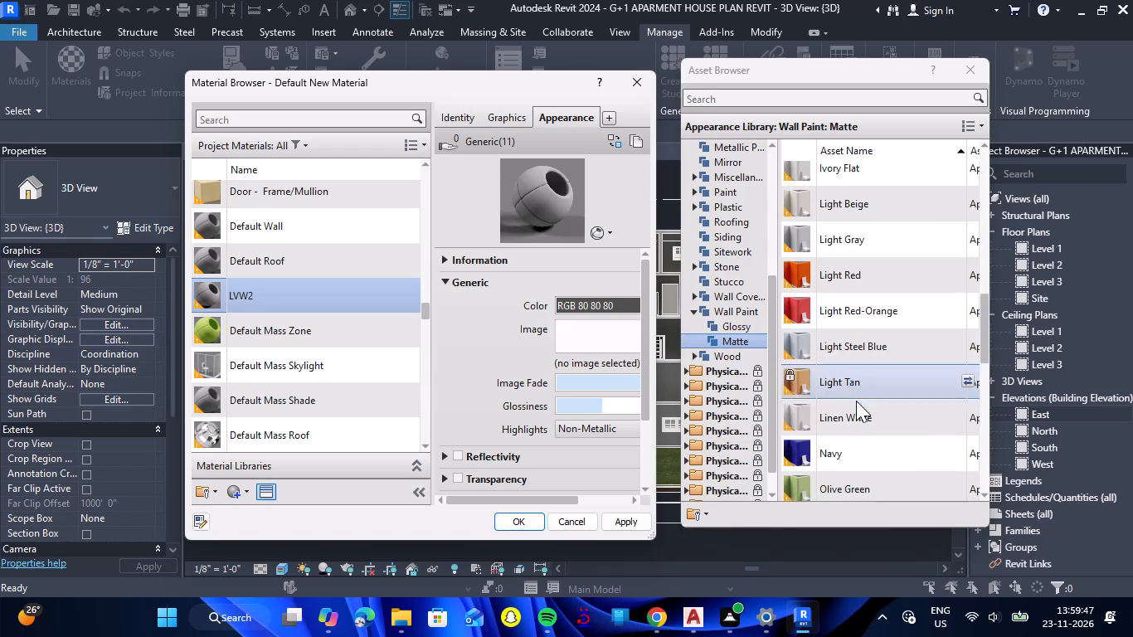
double_click(856, 392)
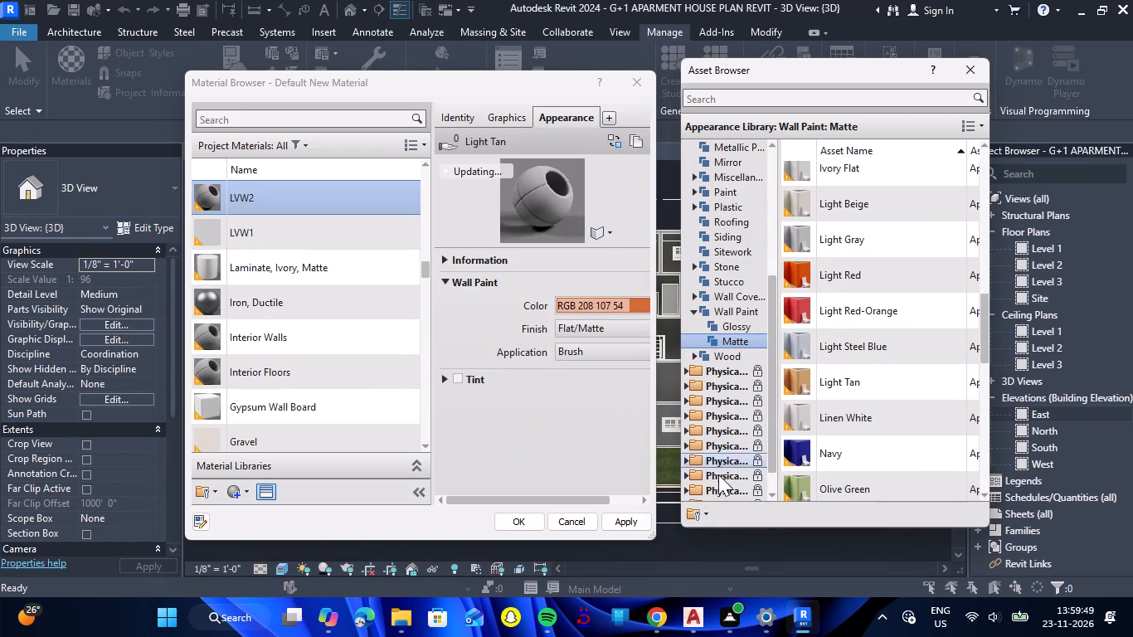
left_click(625, 529)
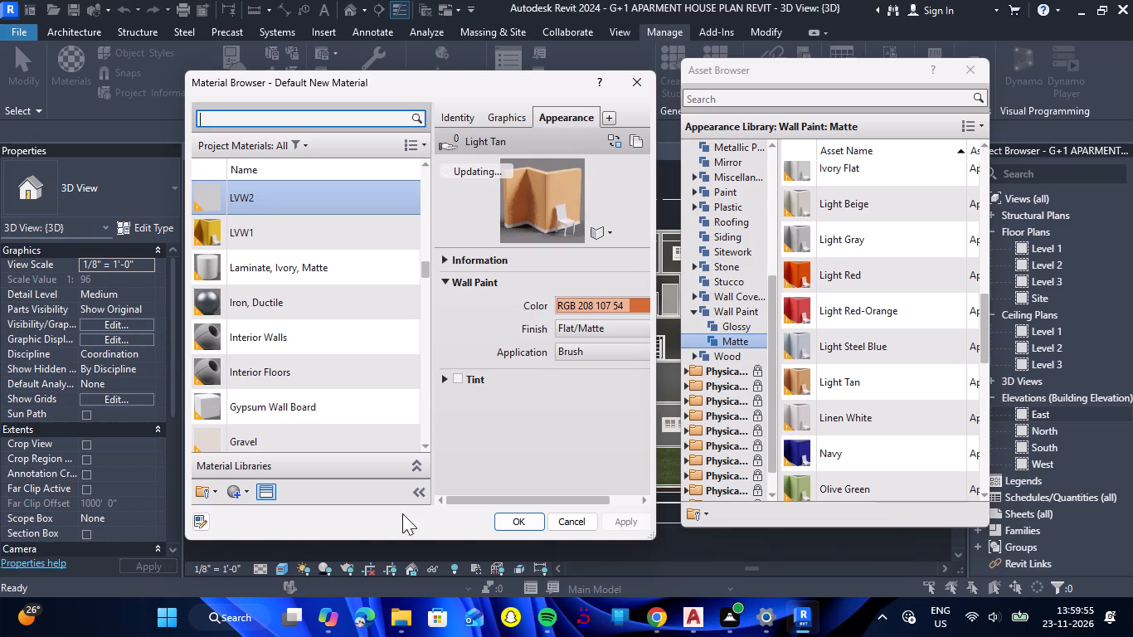
Create another new project material and name it KW1.
left_click(250, 486)
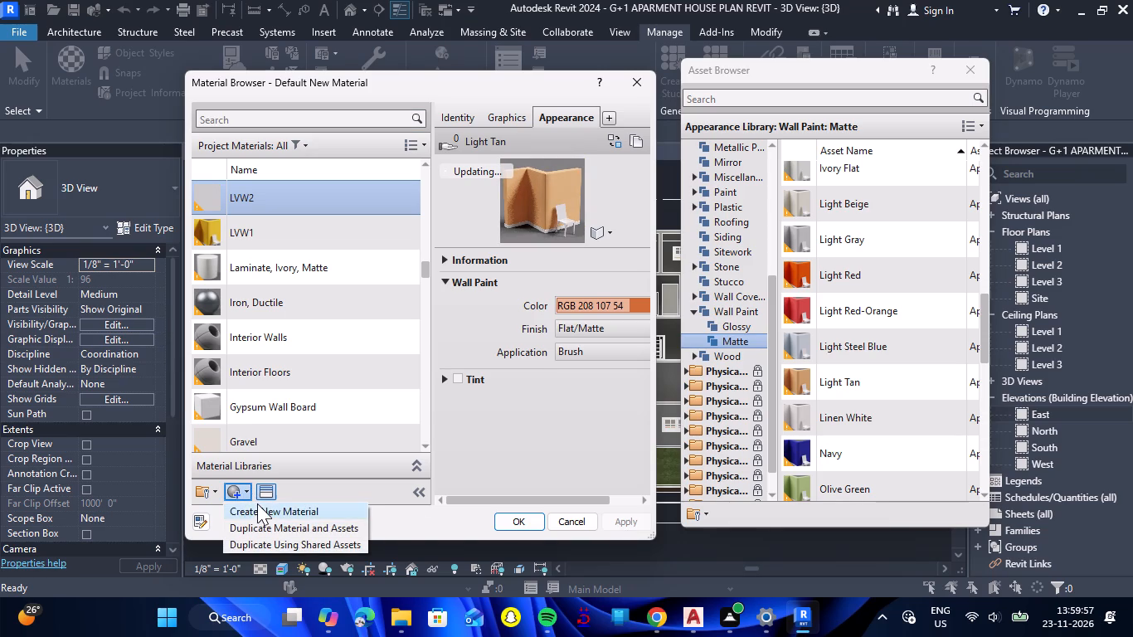
left_click(260, 503)
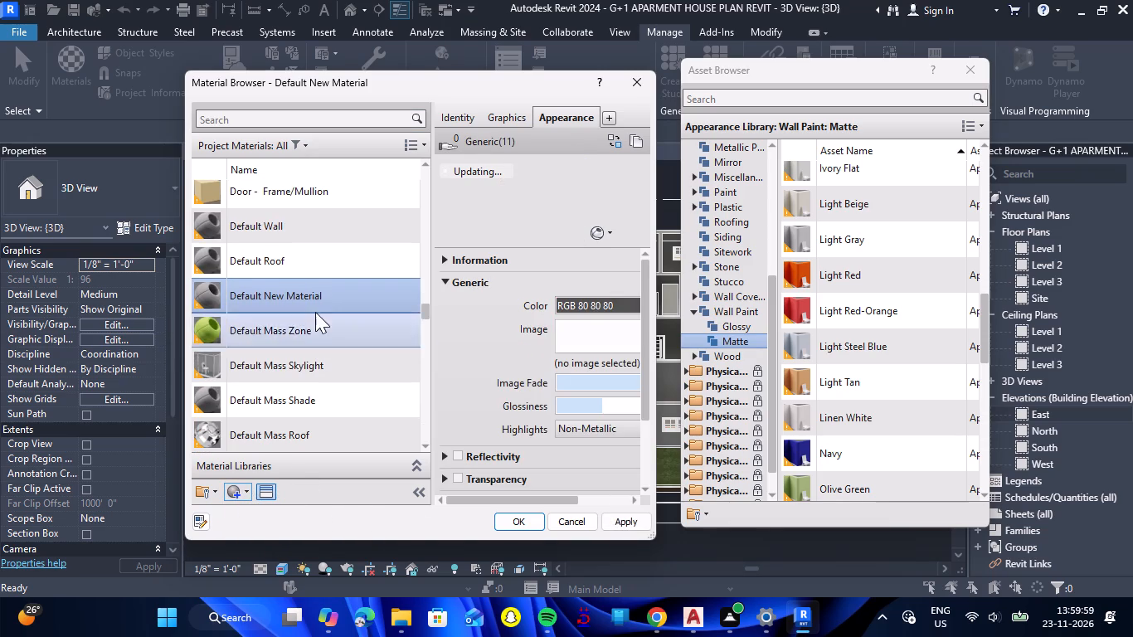
right_click(327, 299)
left_click(369, 360)
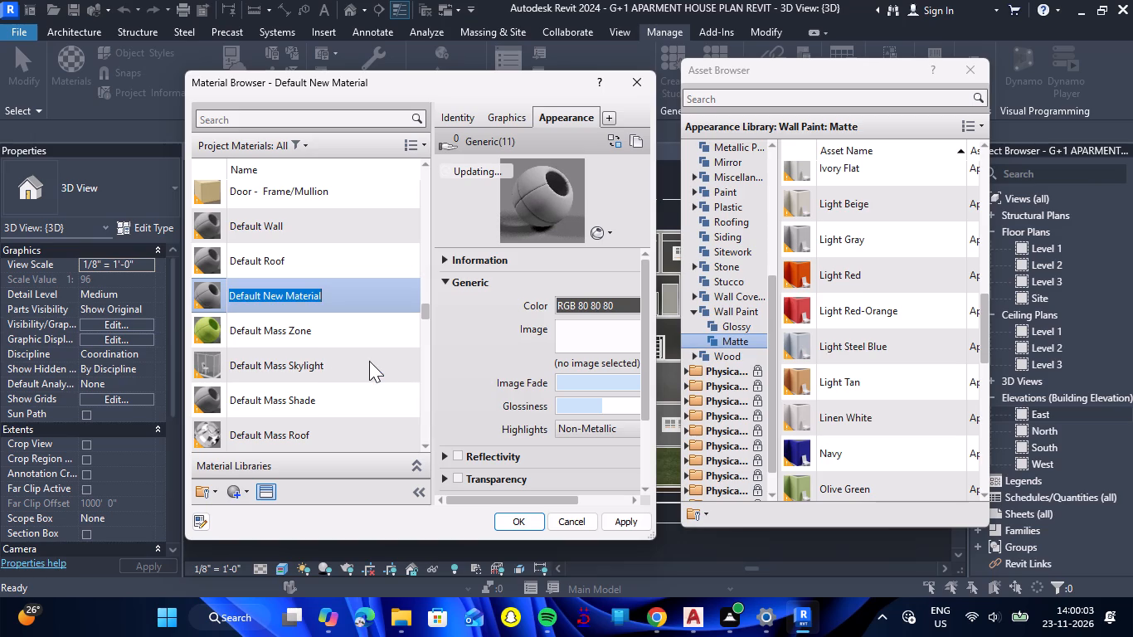
type("KW1")
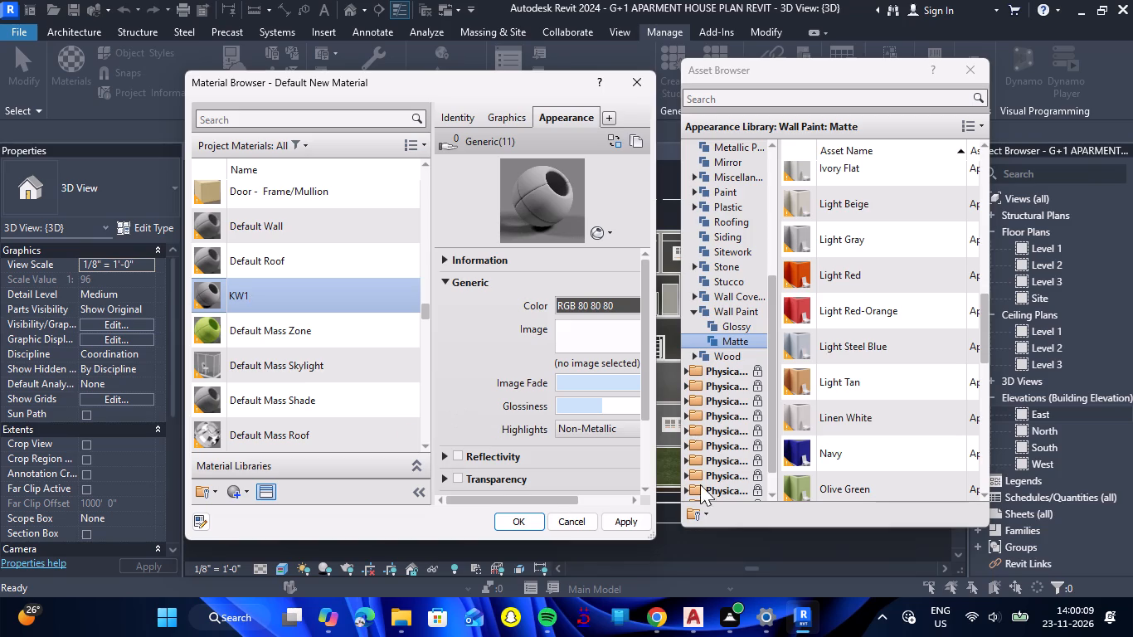
Give material KW1 the Beige matte wall paint appearance from the Appearance Library and apply it.
scroll(839, 366, "up", 2)
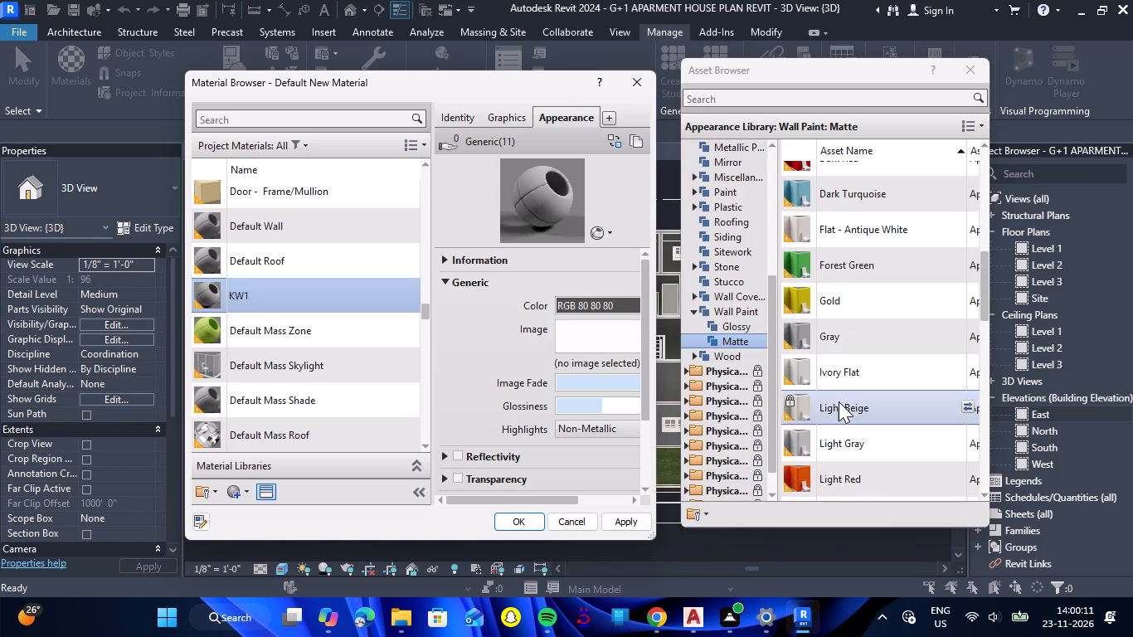
scroll(837, 410, "up", 6)
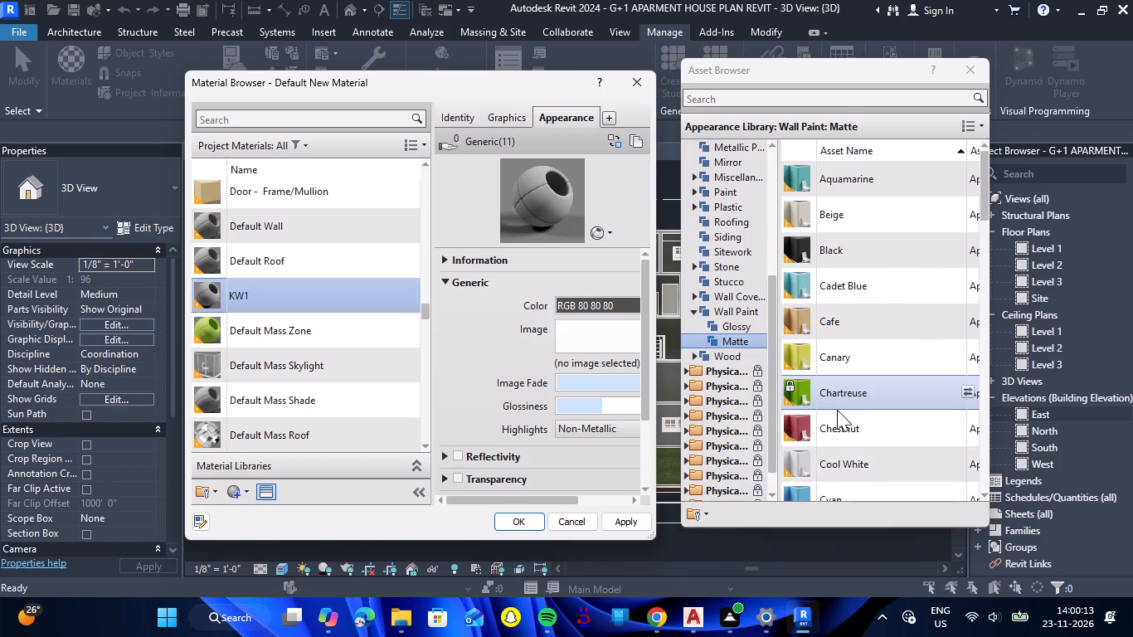
scroll(837, 410, "up", 5)
left_click(814, 220)
double_click(814, 220)
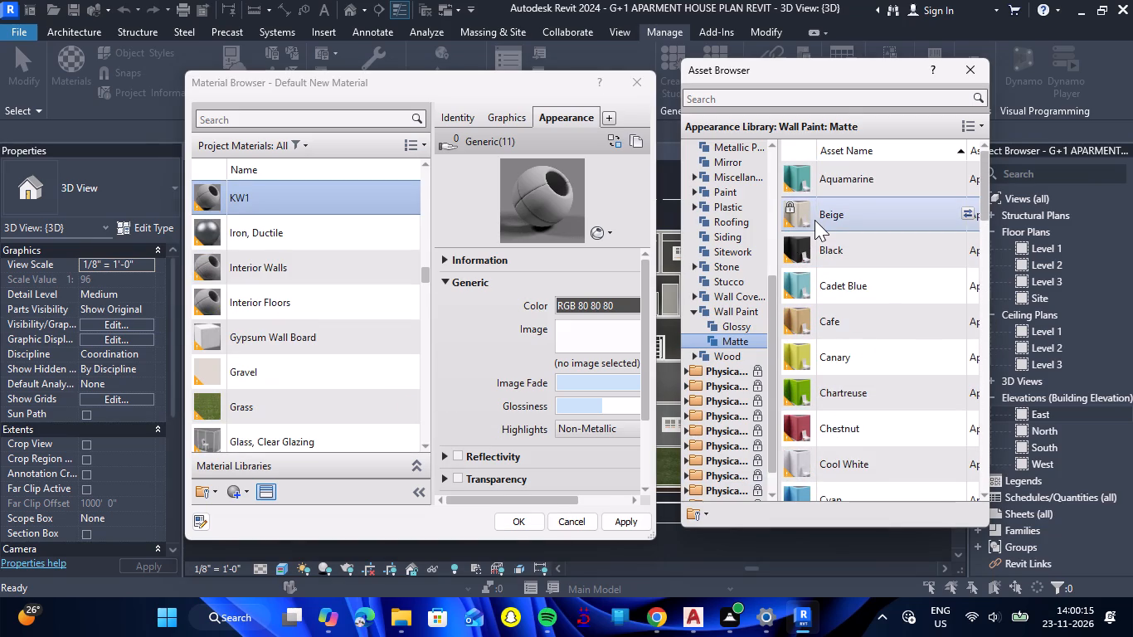
left_click(633, 526)
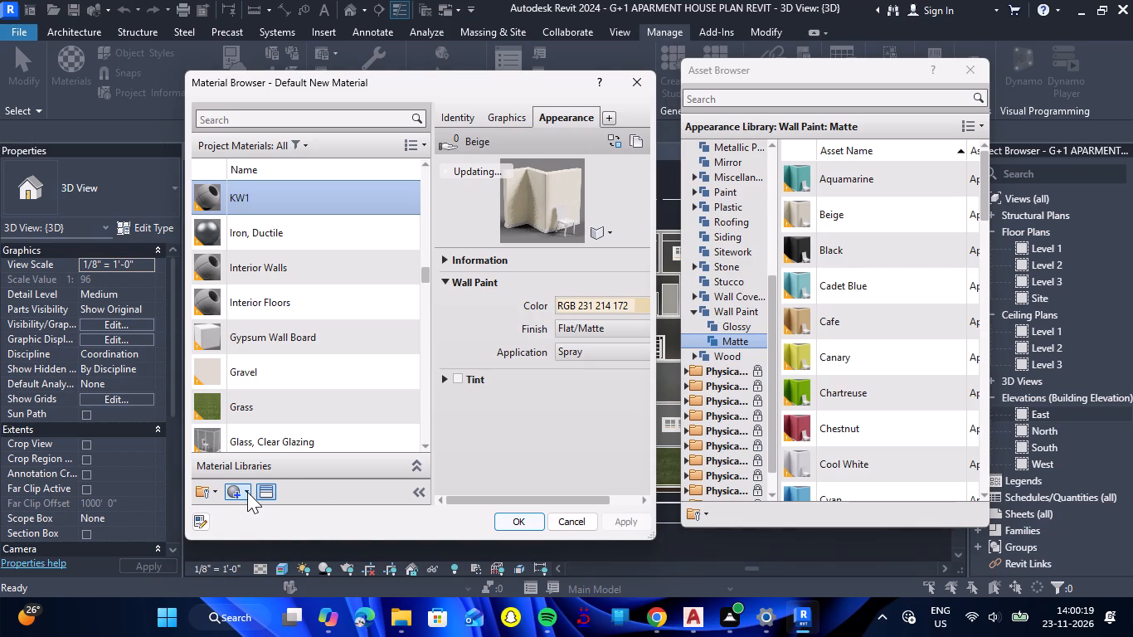
Create another new project material and name it KW2.
left_click(247, 492)
left_click(268, 512)
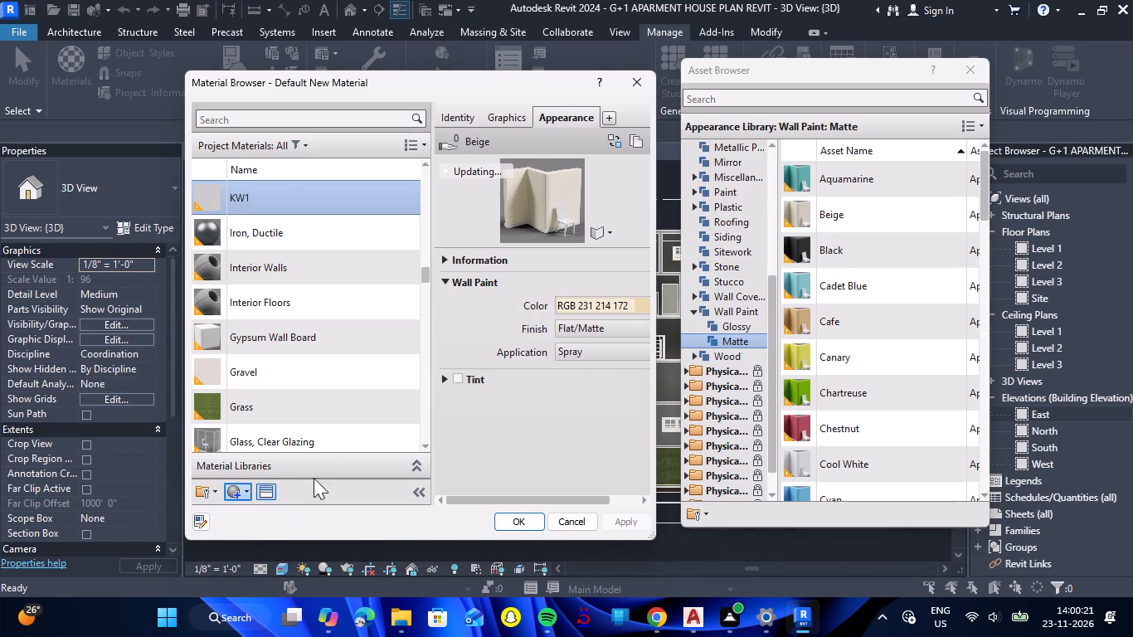
right_click(335, 299)
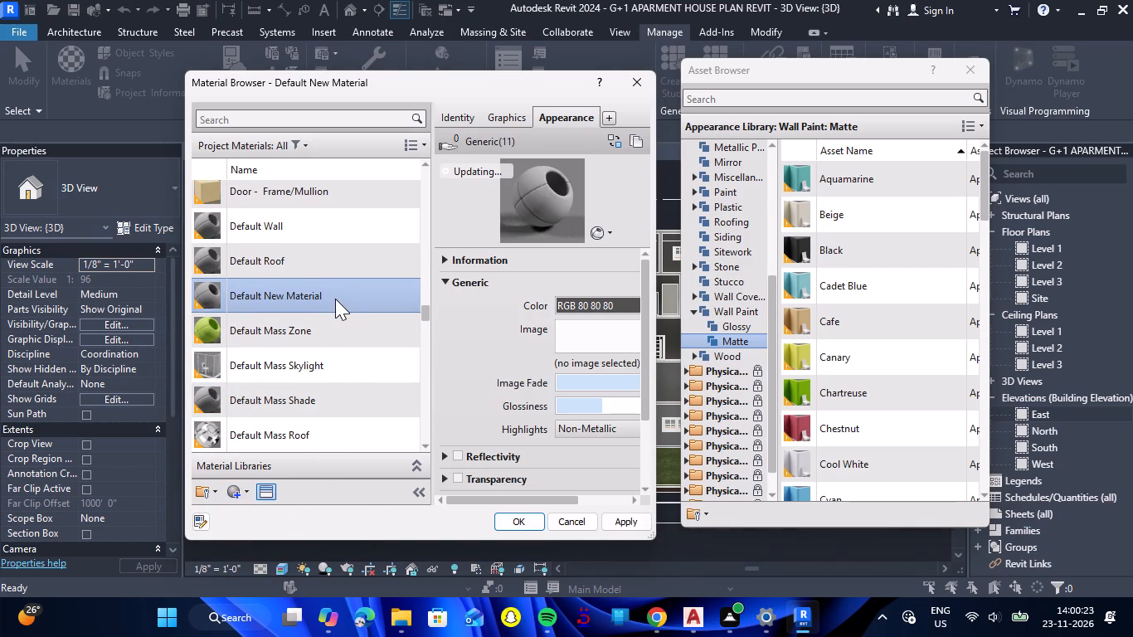
left_click(396, 370)
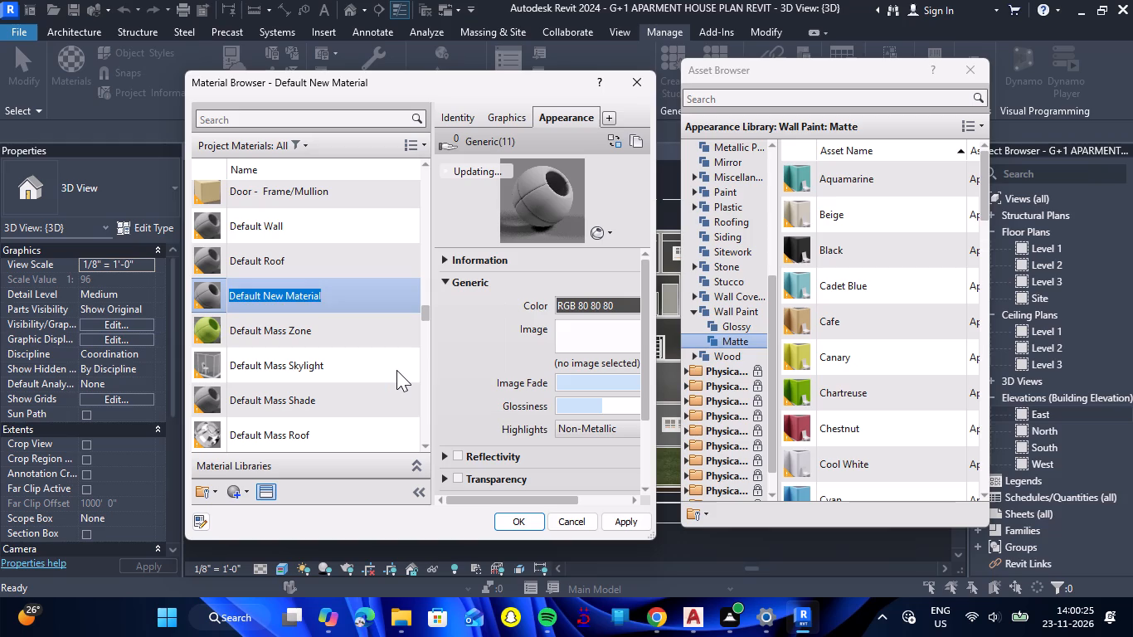
type("KW2")
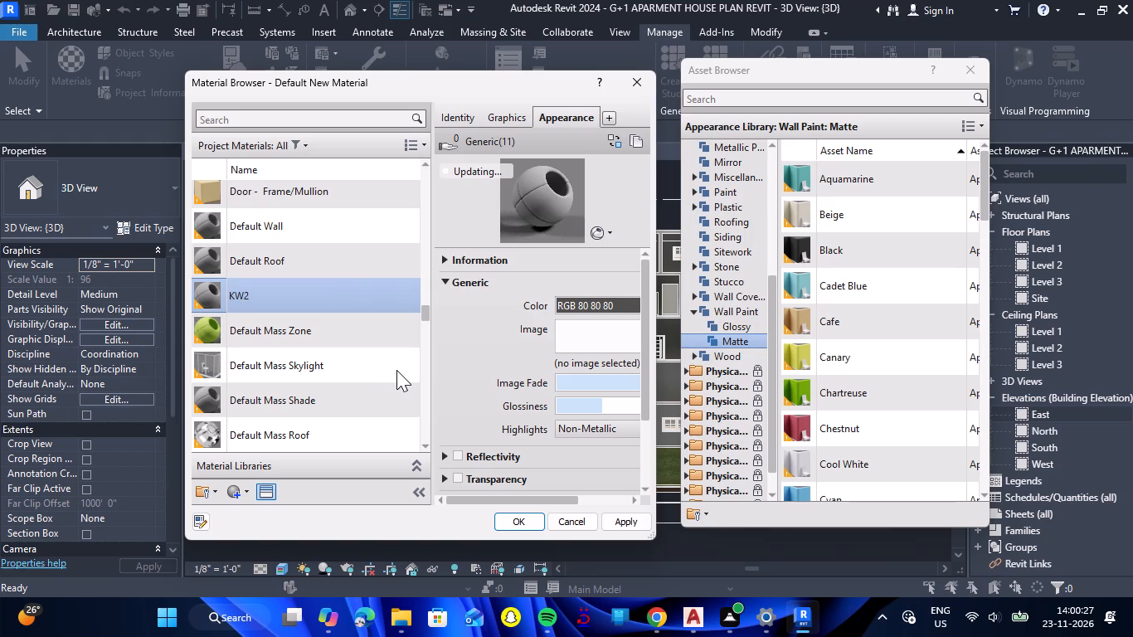
Give material KW2 the Aquamarine matte wall paint appearance from the Appearance Library and apply it.
double_click(849, 168)
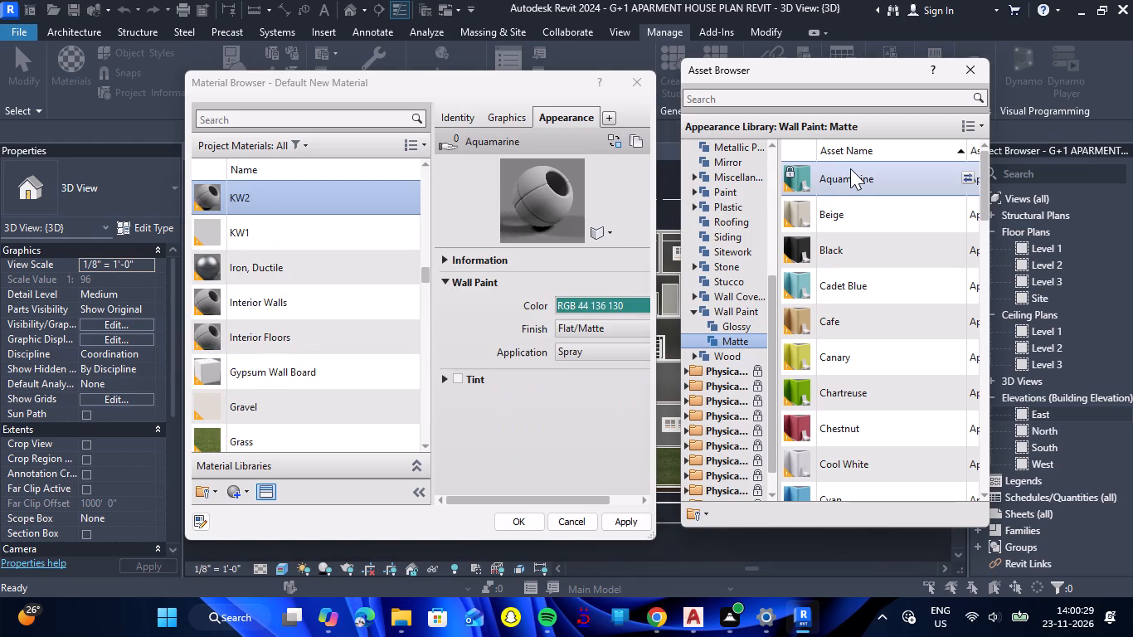
left_click(612, 523)
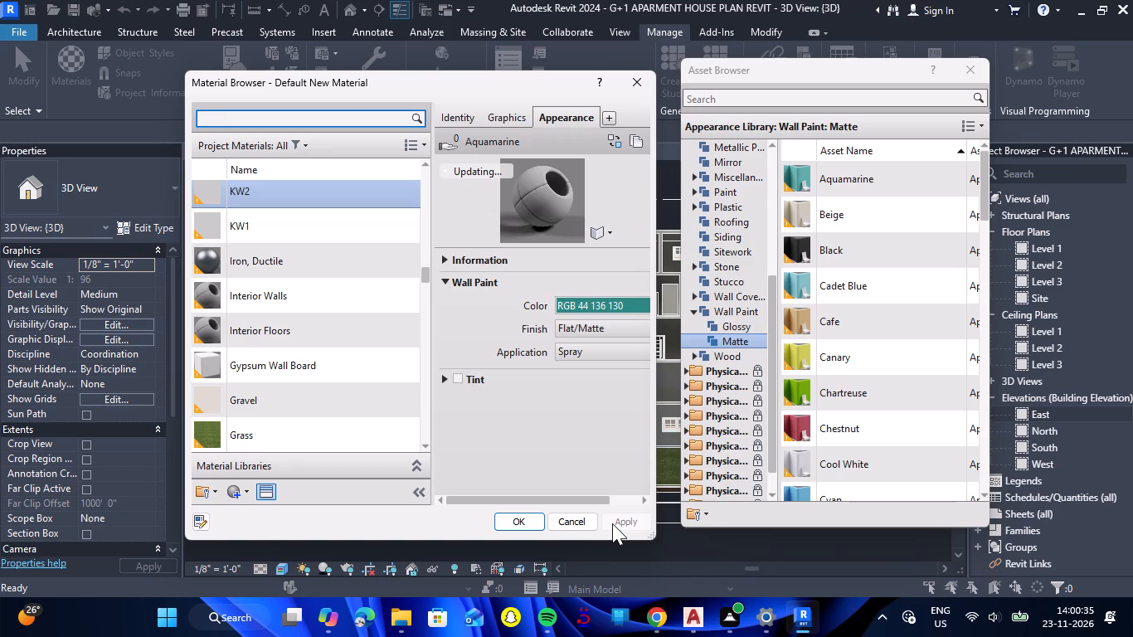
Create another new project material and name it BW1.
left_click(243, 489)
left_click(275, 505)
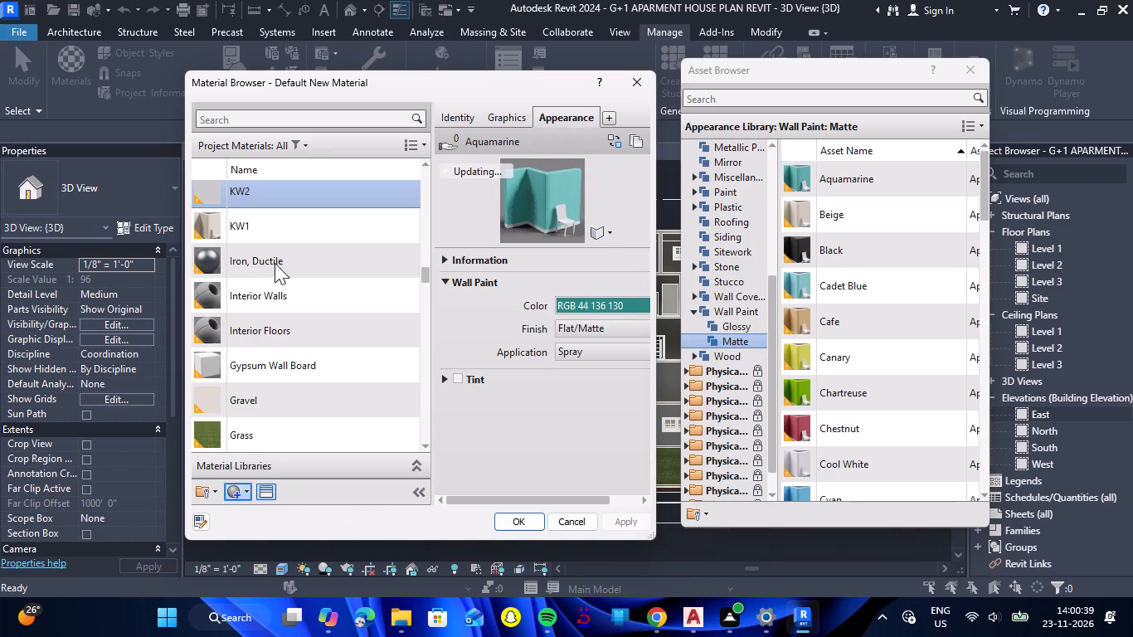
right_click(310, 312)
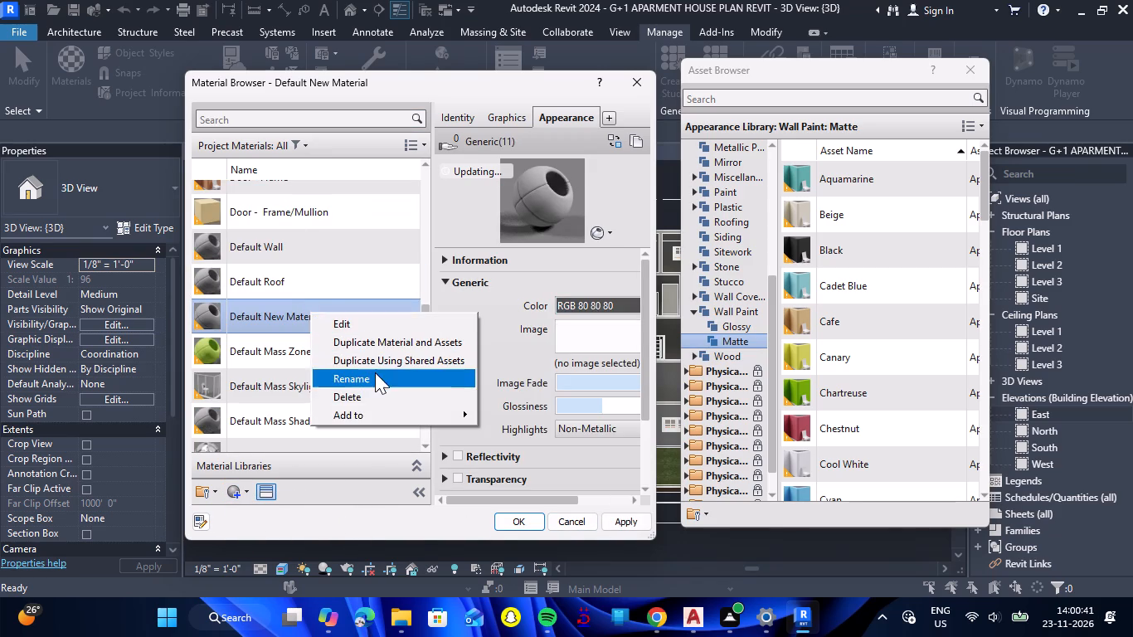
left_click(375, 378)
key("BackSpace")
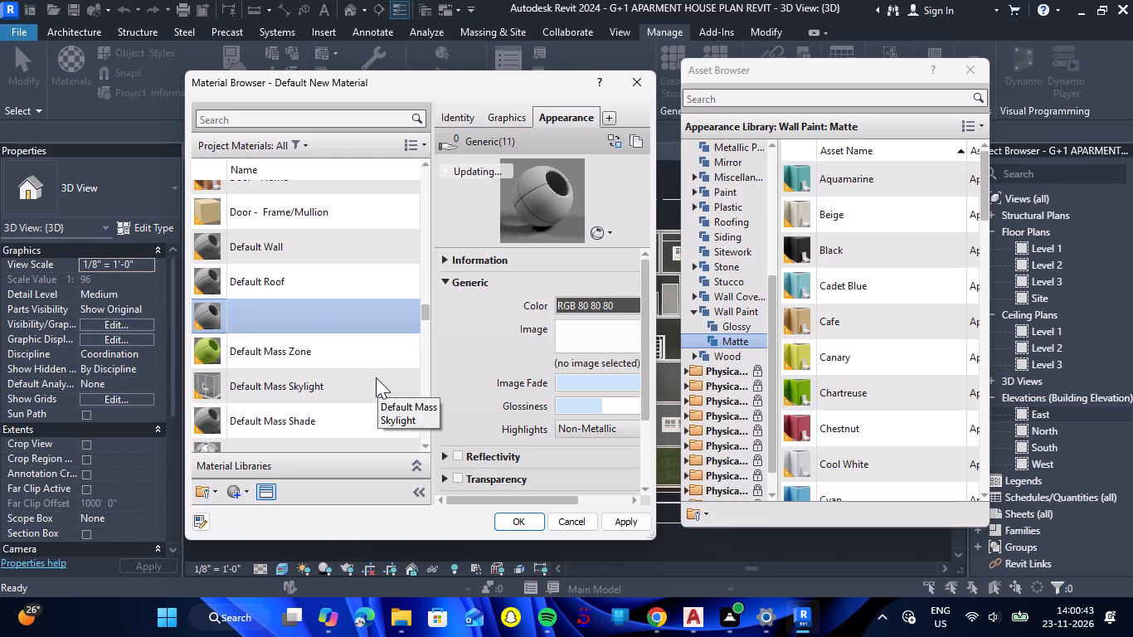
type("BW")
key("1")
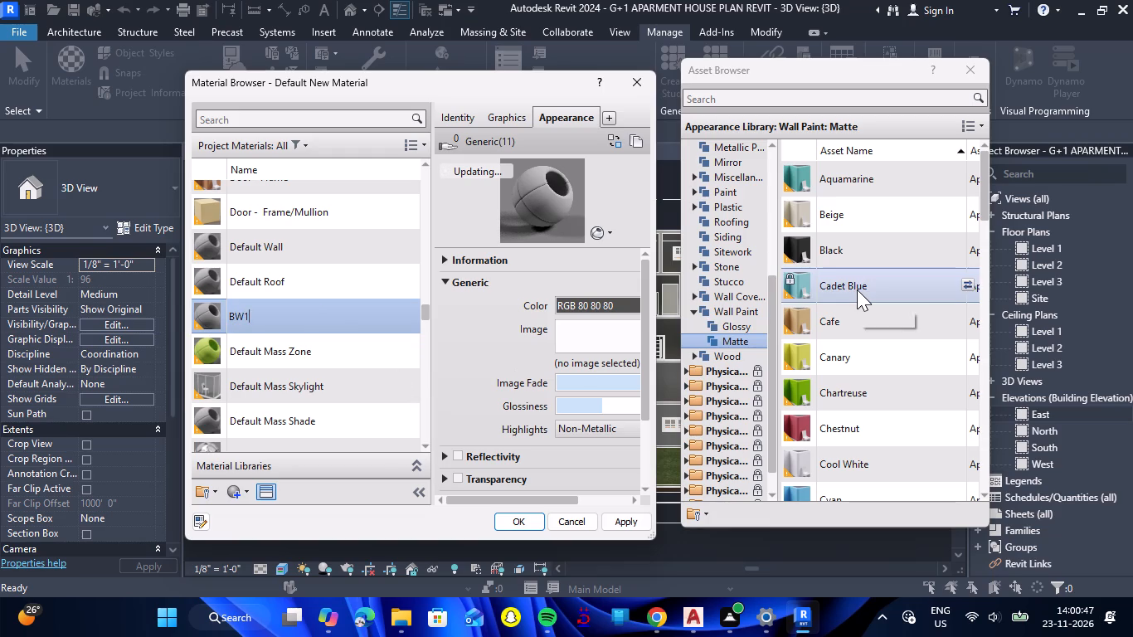
Give material BW1 the Cadet Blue matte wall paint appearance from the Appearance Library and apply it.
double_click(853, 335)
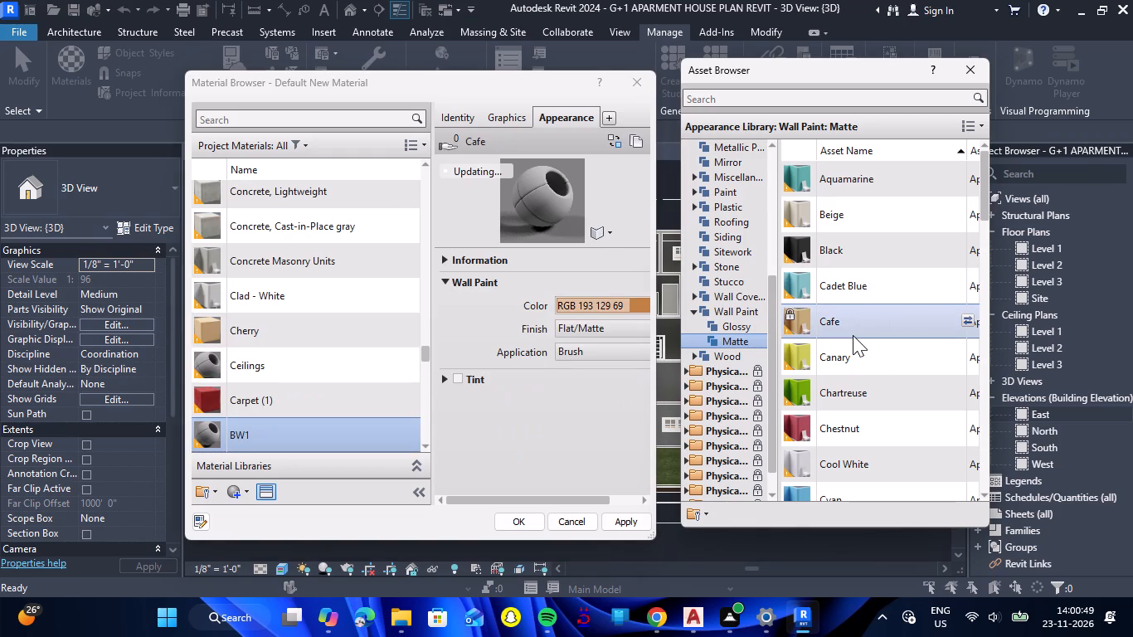
double_click(853, 284)
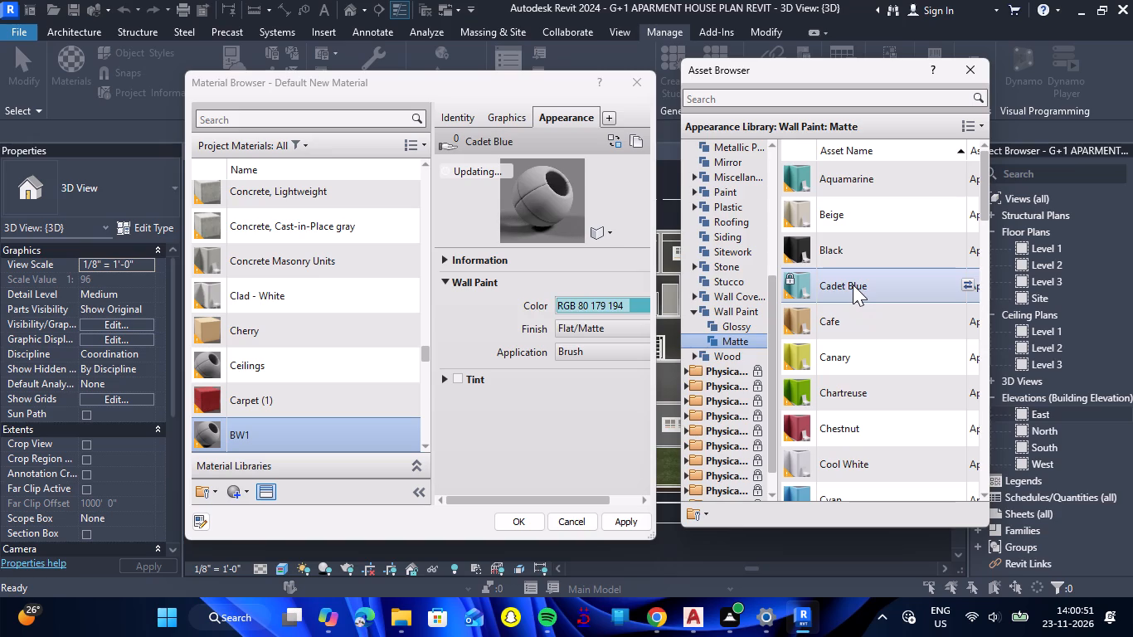
left_click(627, 520)
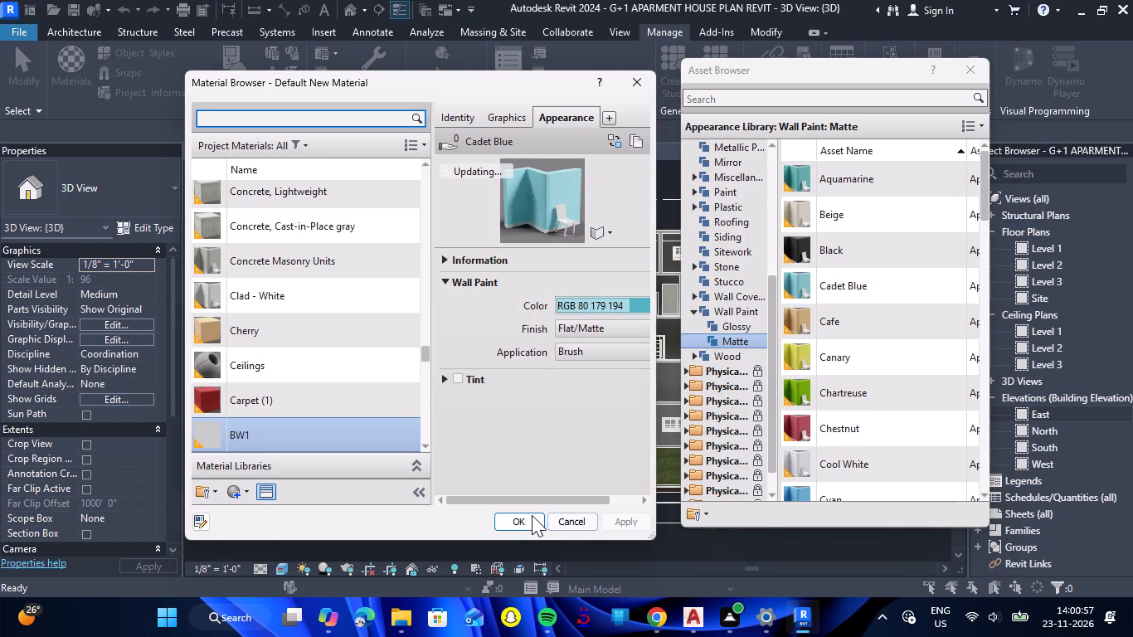
Create another new project material and name it FLT1.
left_click(241, 490)
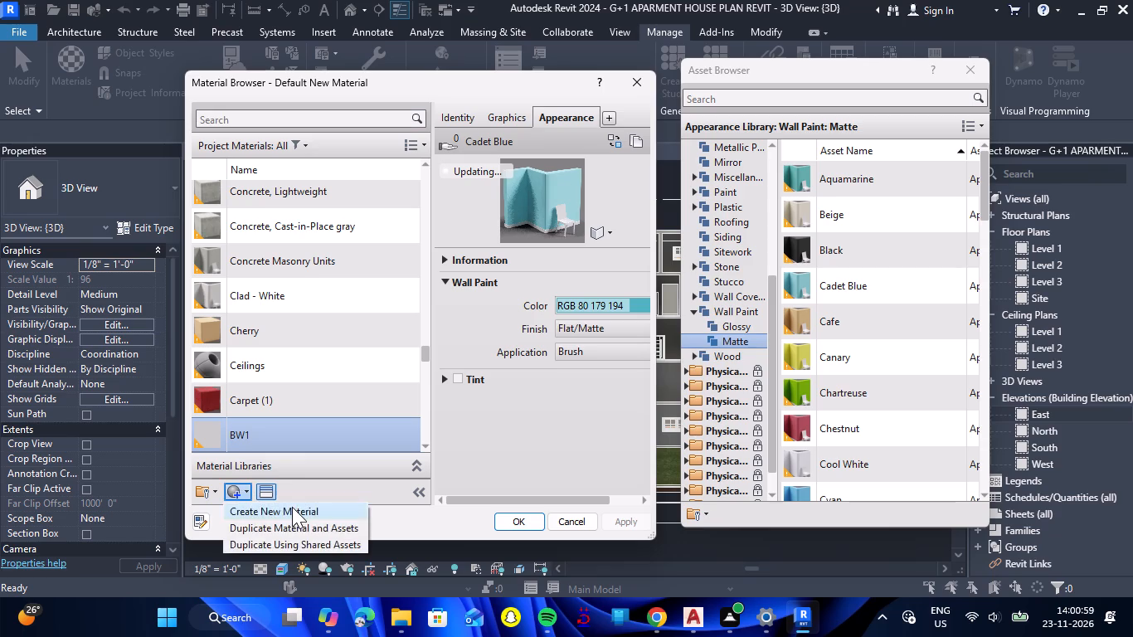
left_click(292, 507)
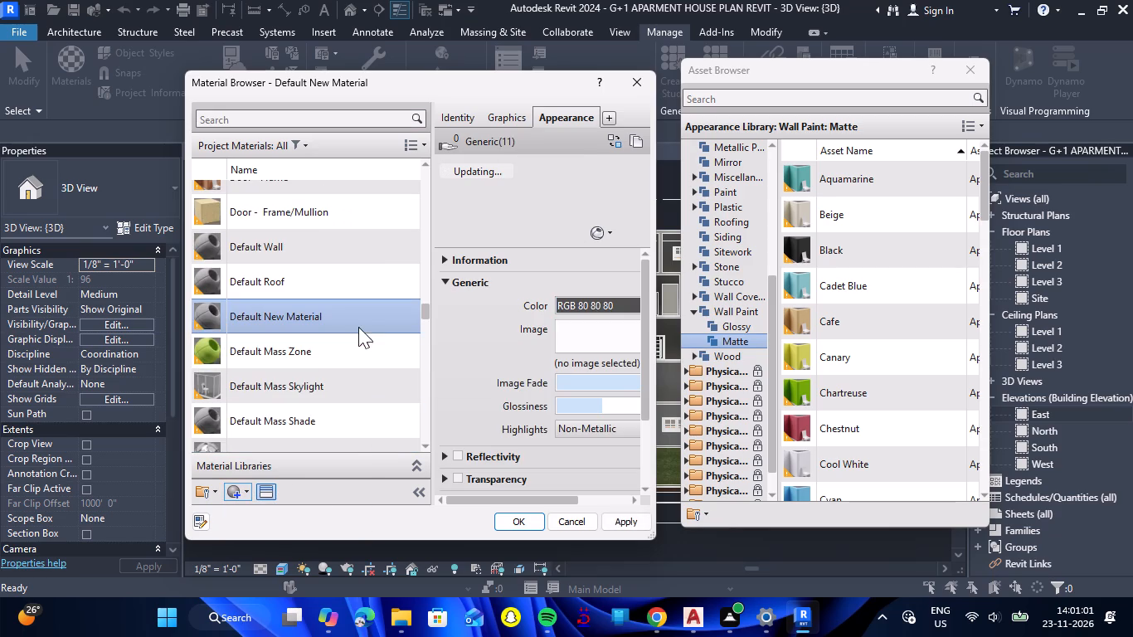
right_click(357, 322)
left_click(418, 385)
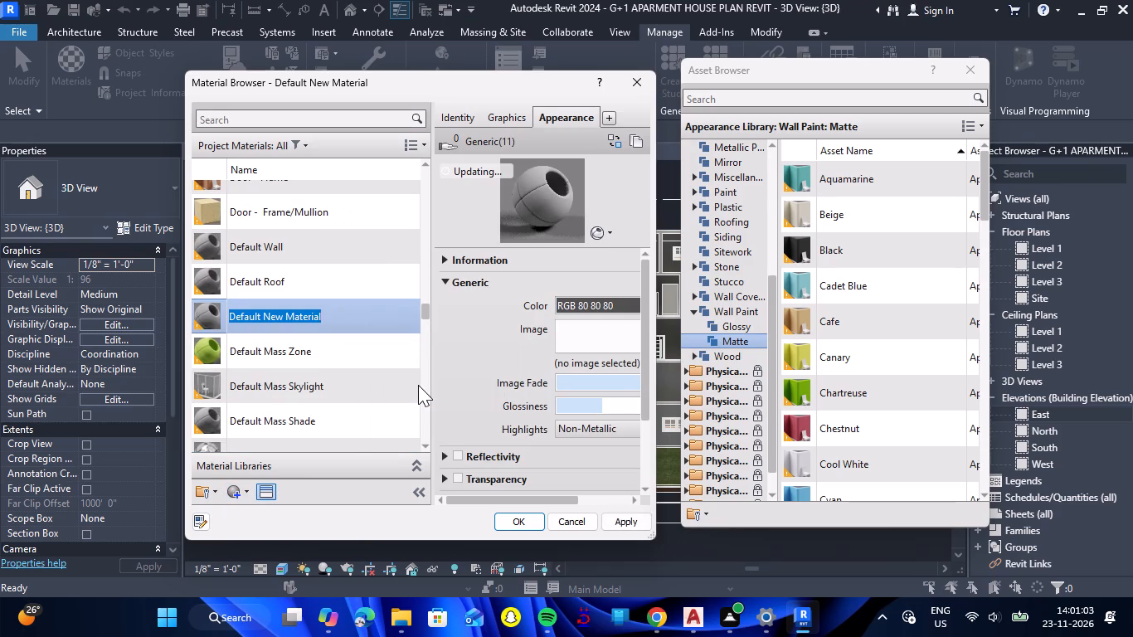
type("FL")
type("T1")
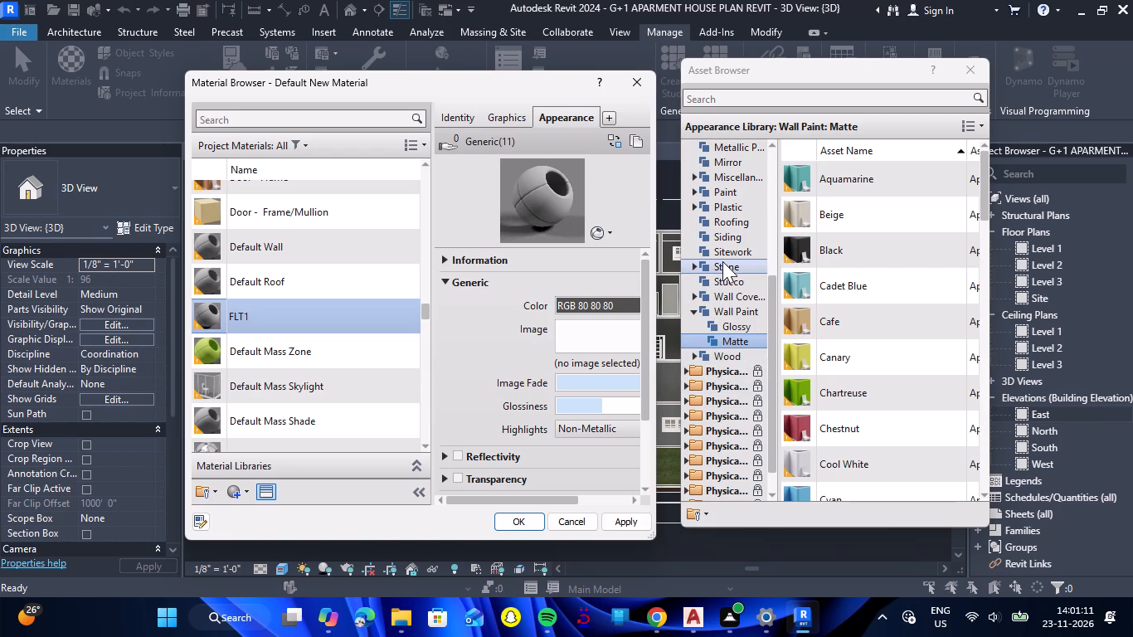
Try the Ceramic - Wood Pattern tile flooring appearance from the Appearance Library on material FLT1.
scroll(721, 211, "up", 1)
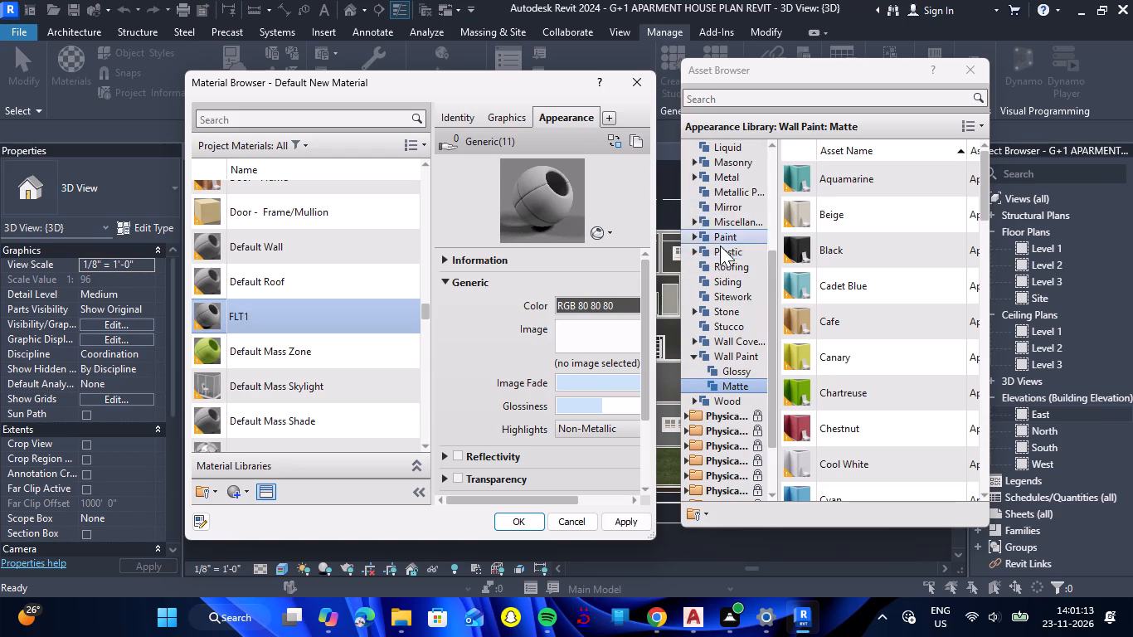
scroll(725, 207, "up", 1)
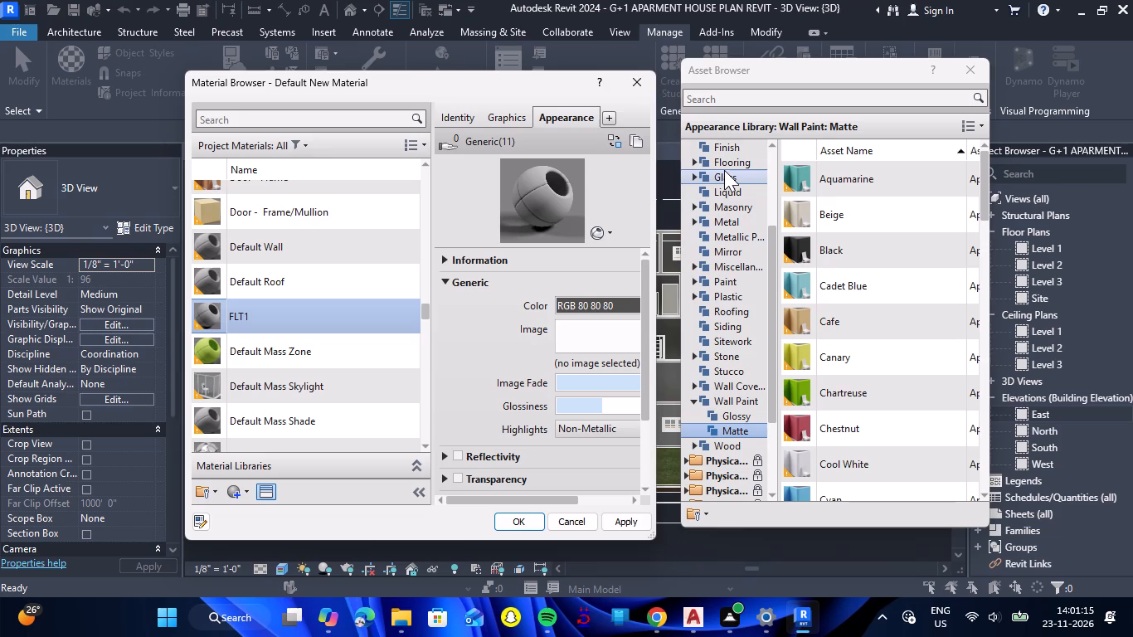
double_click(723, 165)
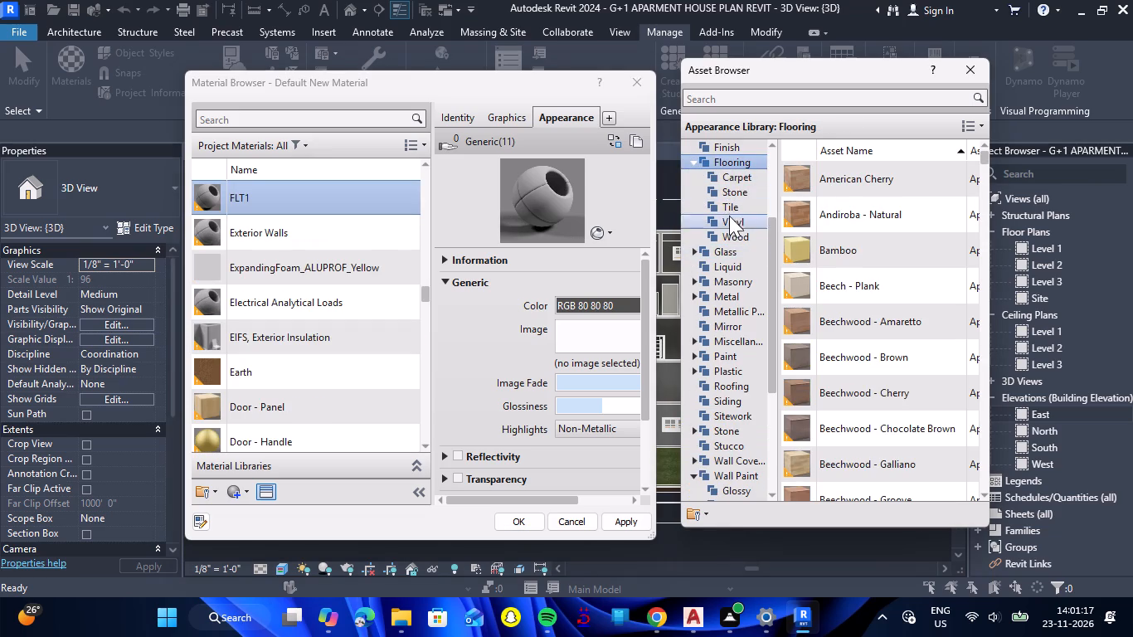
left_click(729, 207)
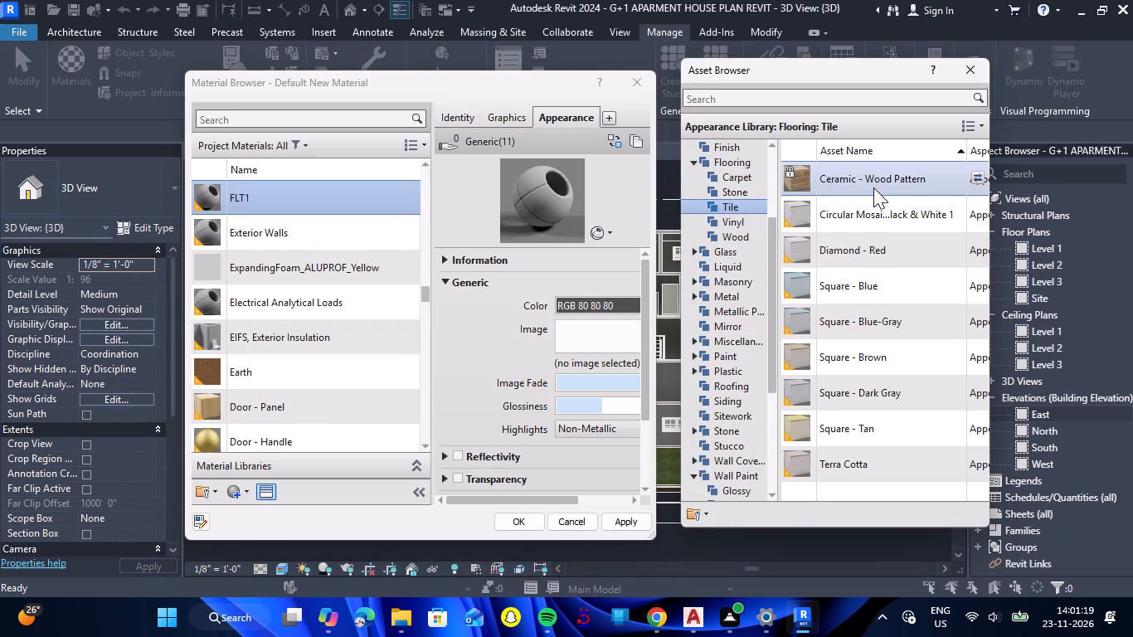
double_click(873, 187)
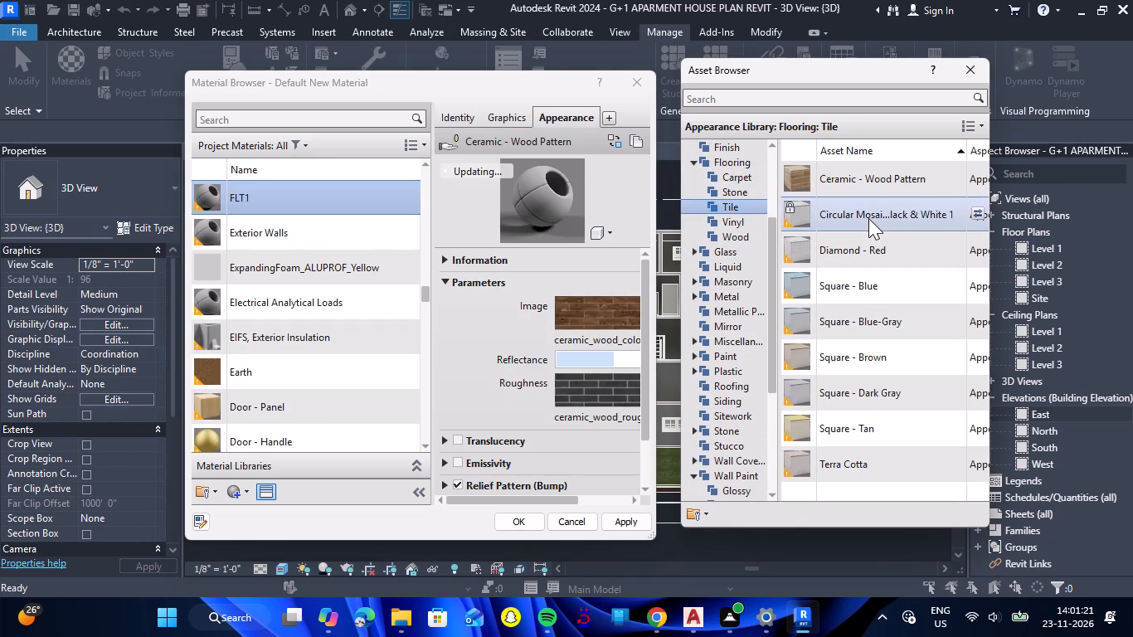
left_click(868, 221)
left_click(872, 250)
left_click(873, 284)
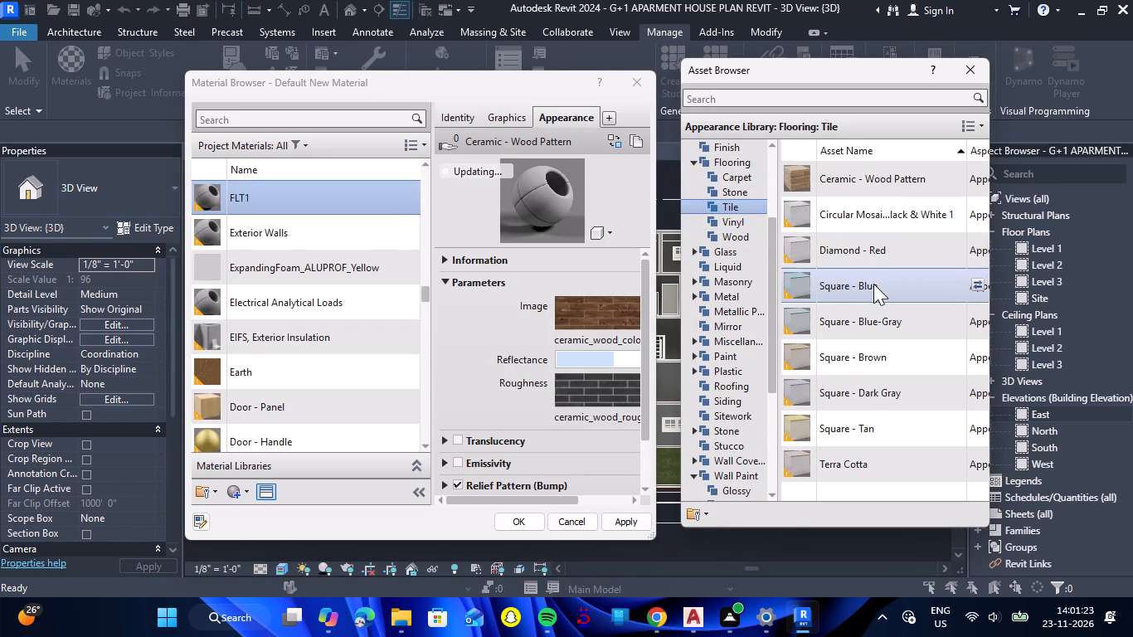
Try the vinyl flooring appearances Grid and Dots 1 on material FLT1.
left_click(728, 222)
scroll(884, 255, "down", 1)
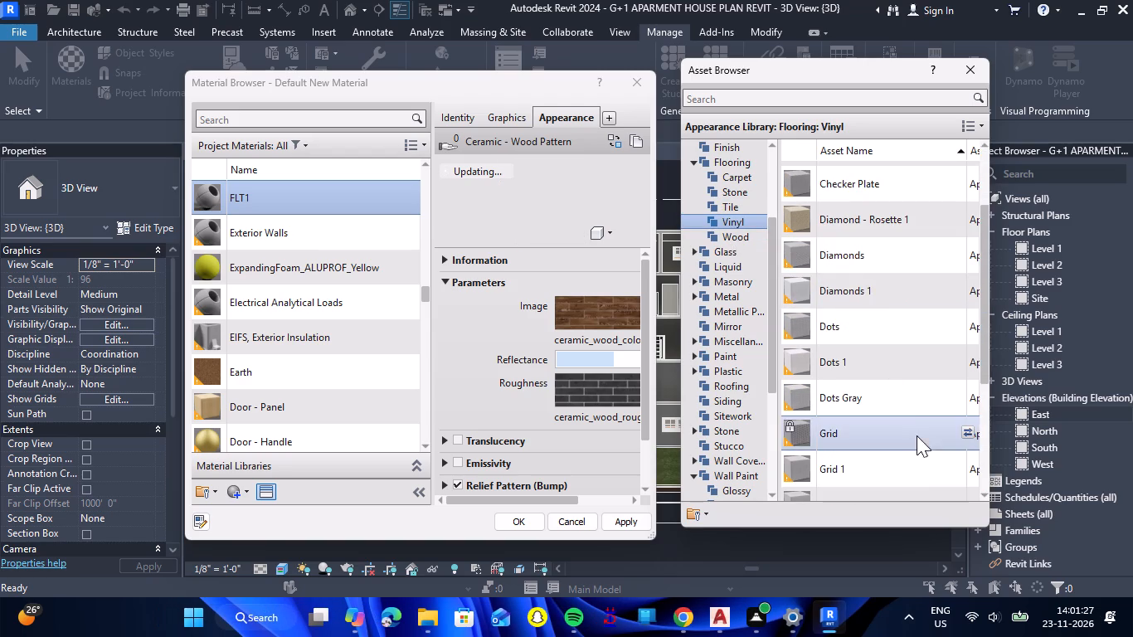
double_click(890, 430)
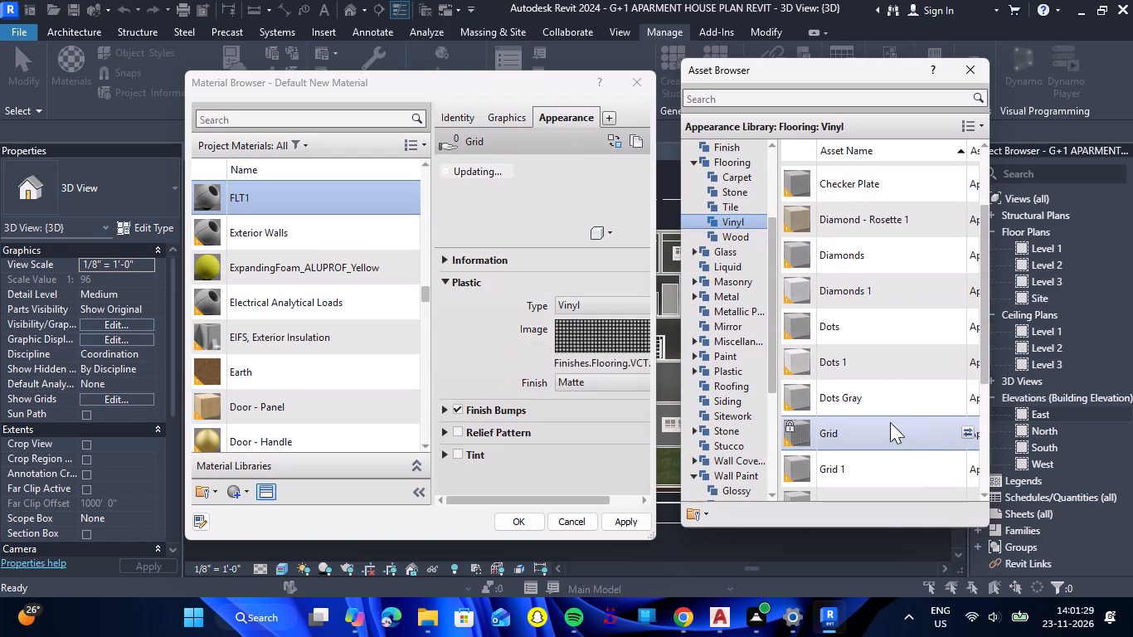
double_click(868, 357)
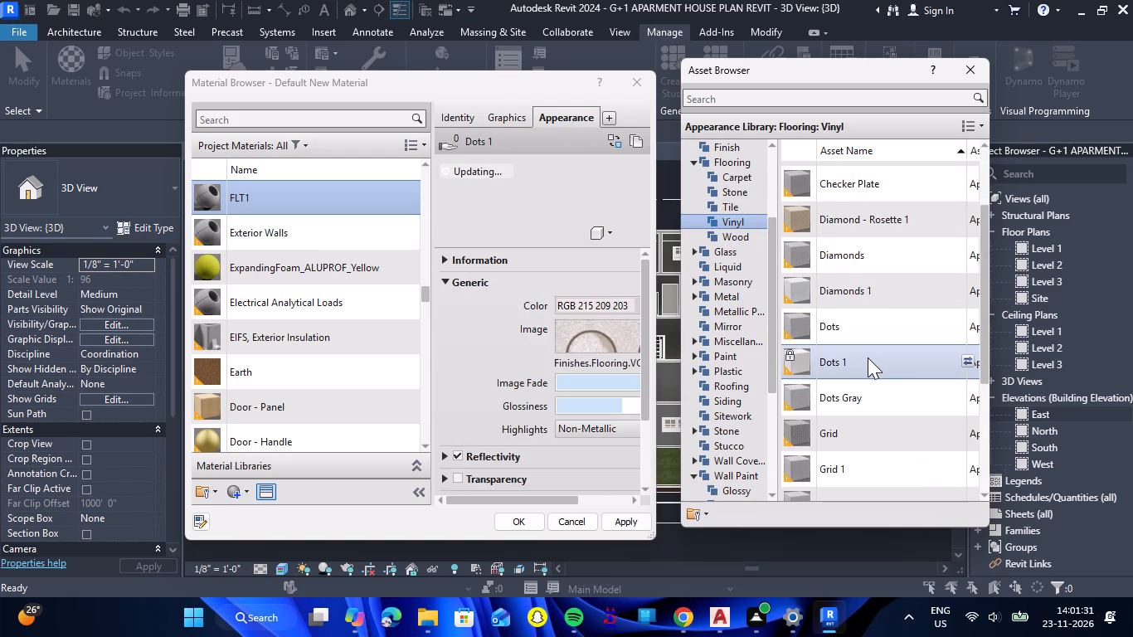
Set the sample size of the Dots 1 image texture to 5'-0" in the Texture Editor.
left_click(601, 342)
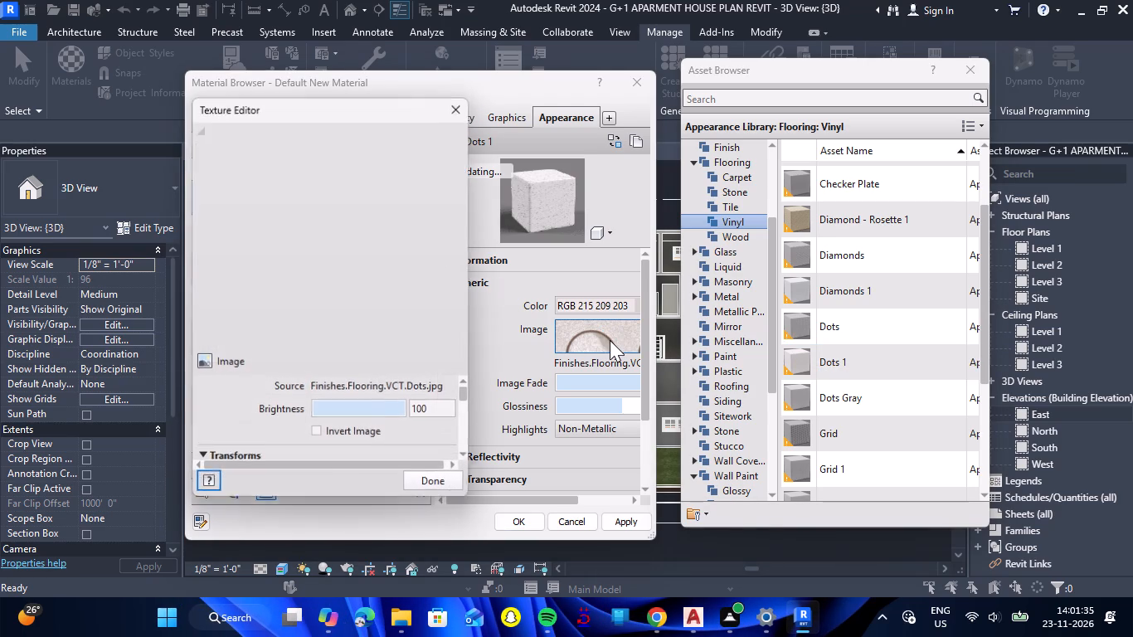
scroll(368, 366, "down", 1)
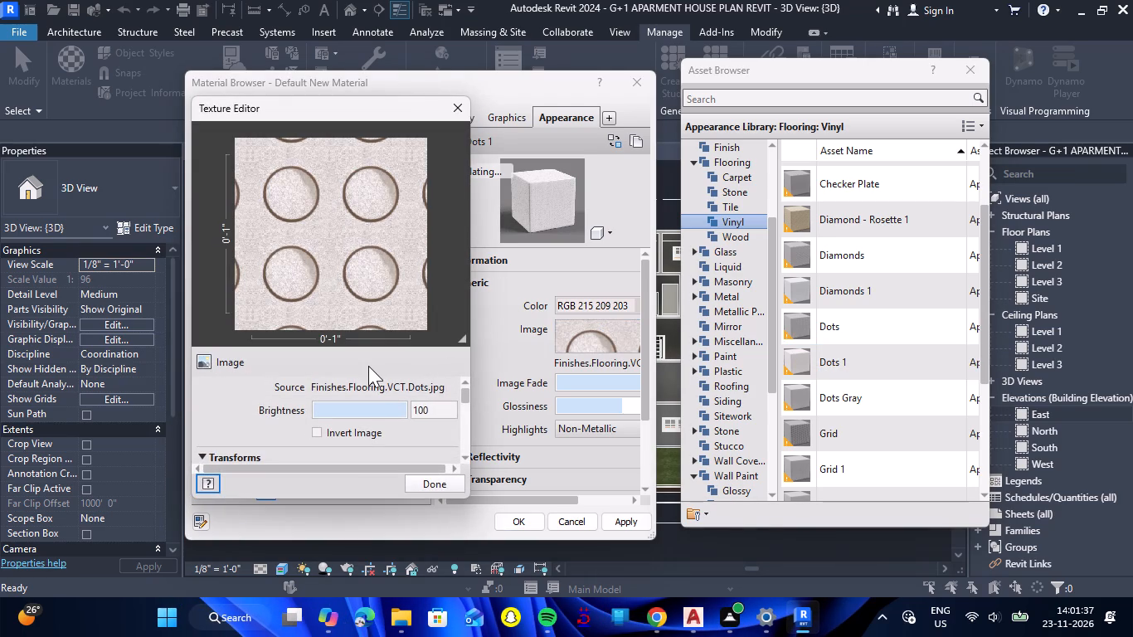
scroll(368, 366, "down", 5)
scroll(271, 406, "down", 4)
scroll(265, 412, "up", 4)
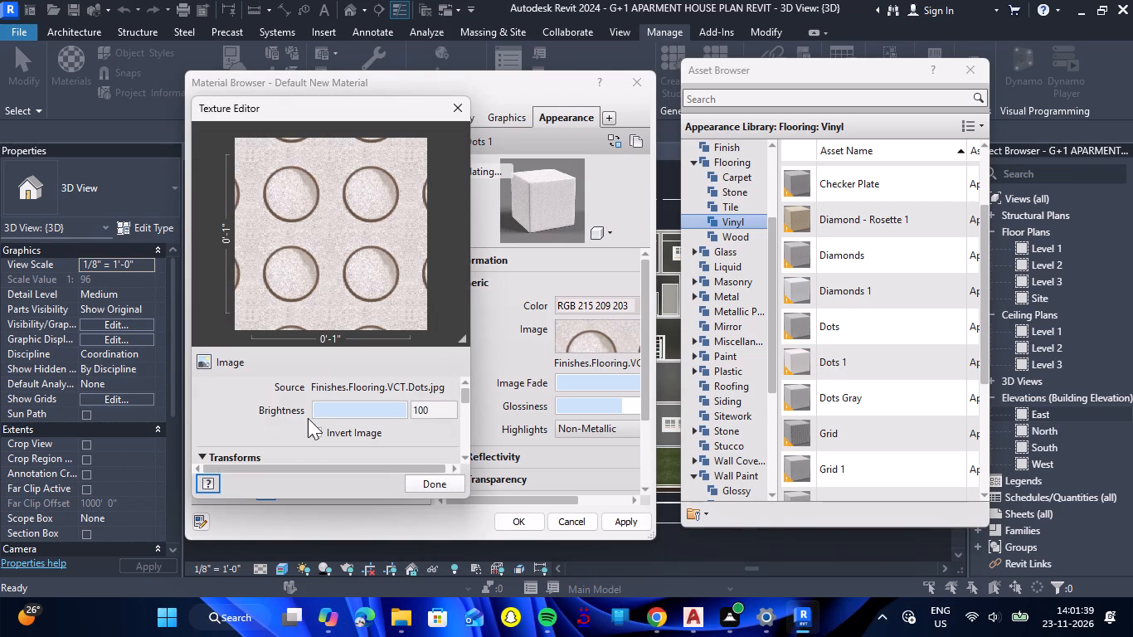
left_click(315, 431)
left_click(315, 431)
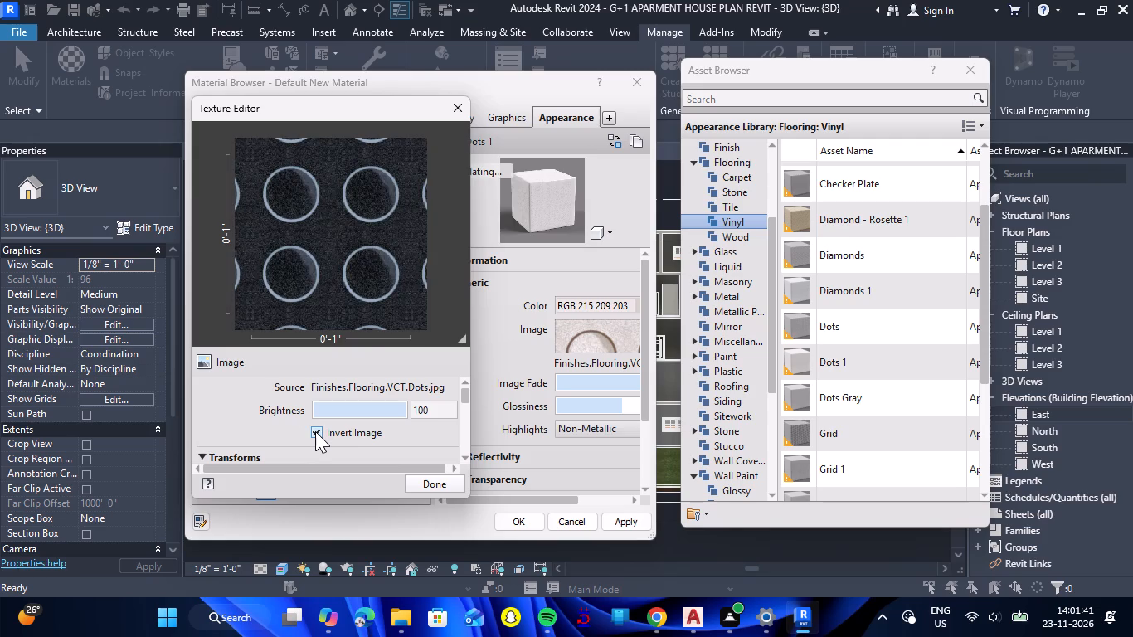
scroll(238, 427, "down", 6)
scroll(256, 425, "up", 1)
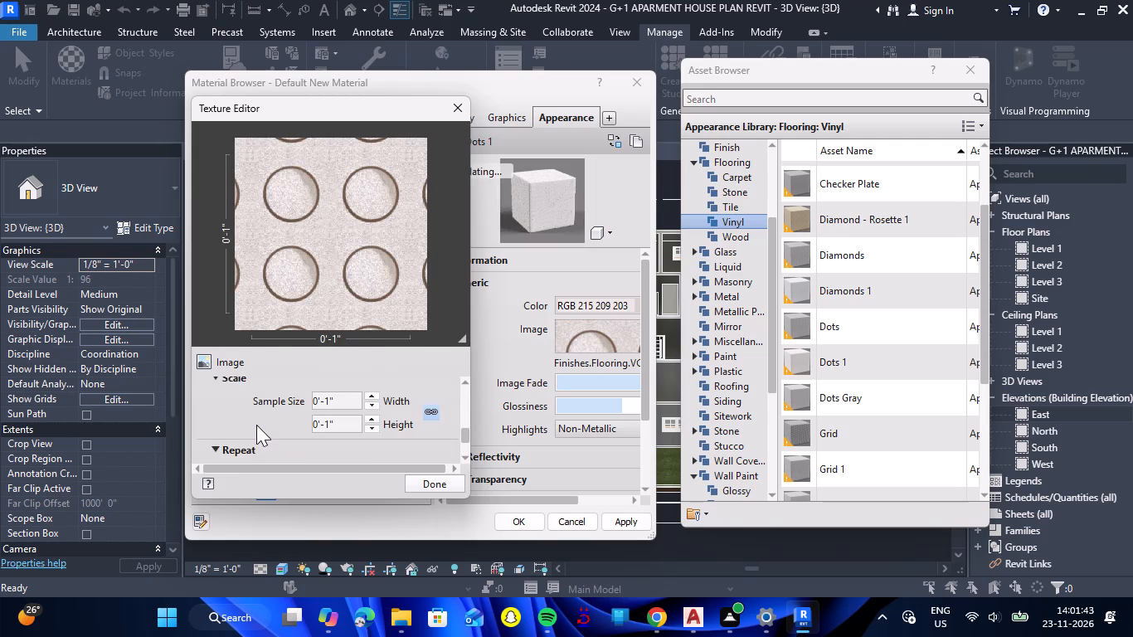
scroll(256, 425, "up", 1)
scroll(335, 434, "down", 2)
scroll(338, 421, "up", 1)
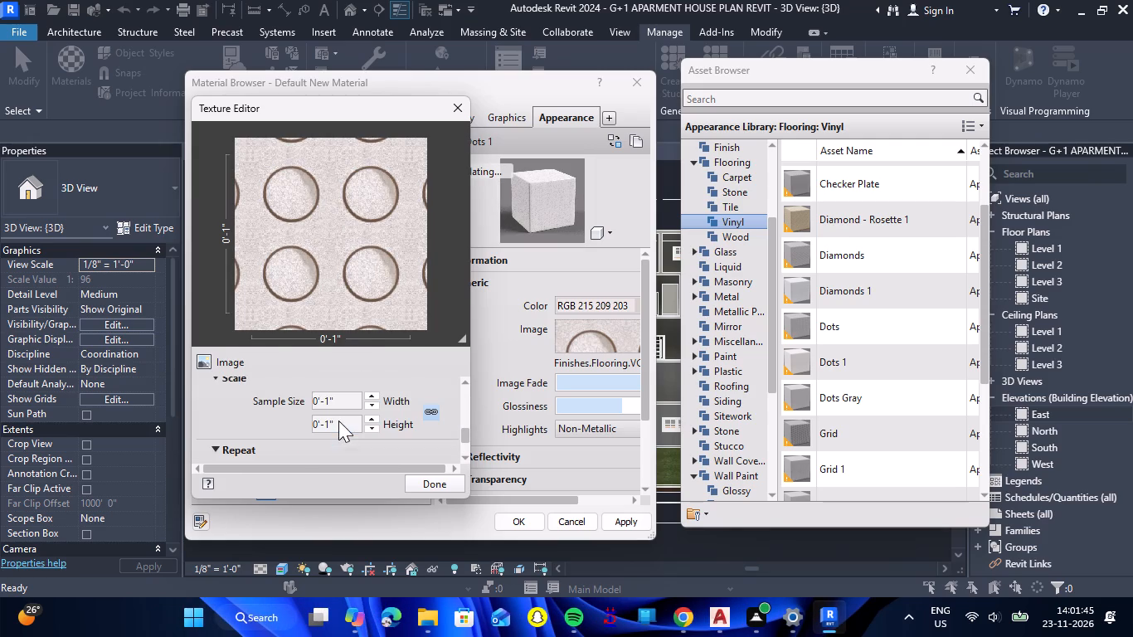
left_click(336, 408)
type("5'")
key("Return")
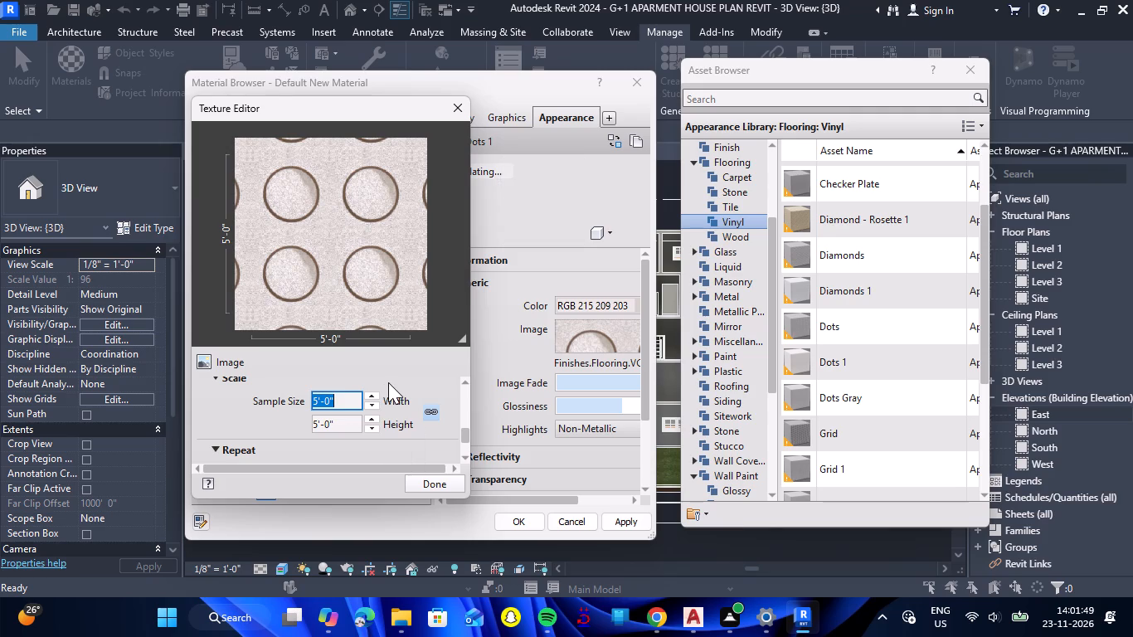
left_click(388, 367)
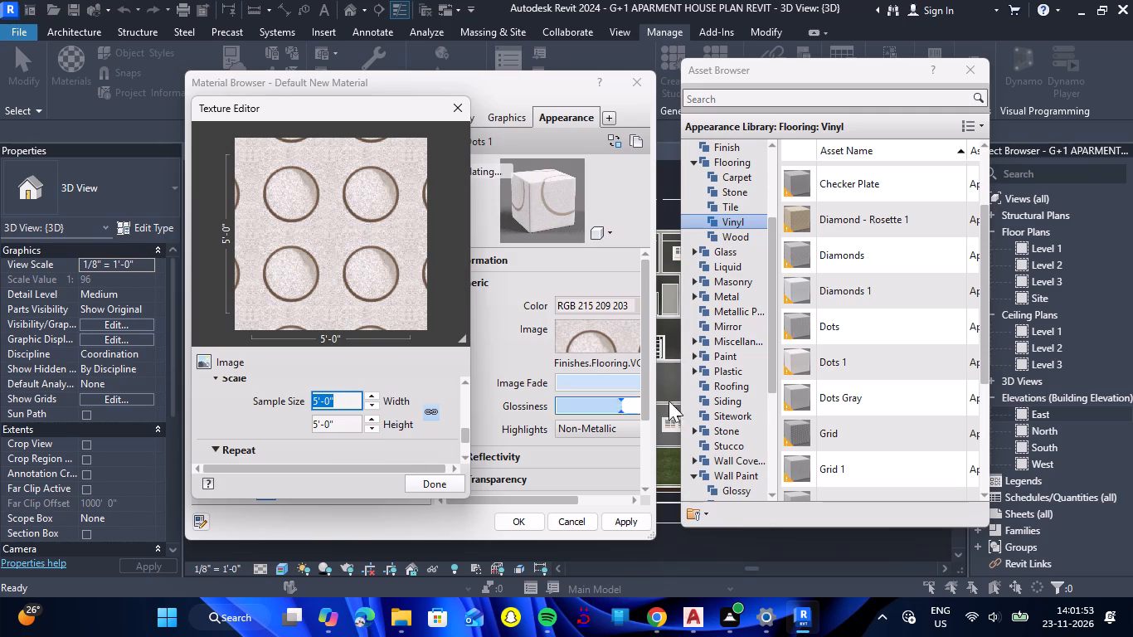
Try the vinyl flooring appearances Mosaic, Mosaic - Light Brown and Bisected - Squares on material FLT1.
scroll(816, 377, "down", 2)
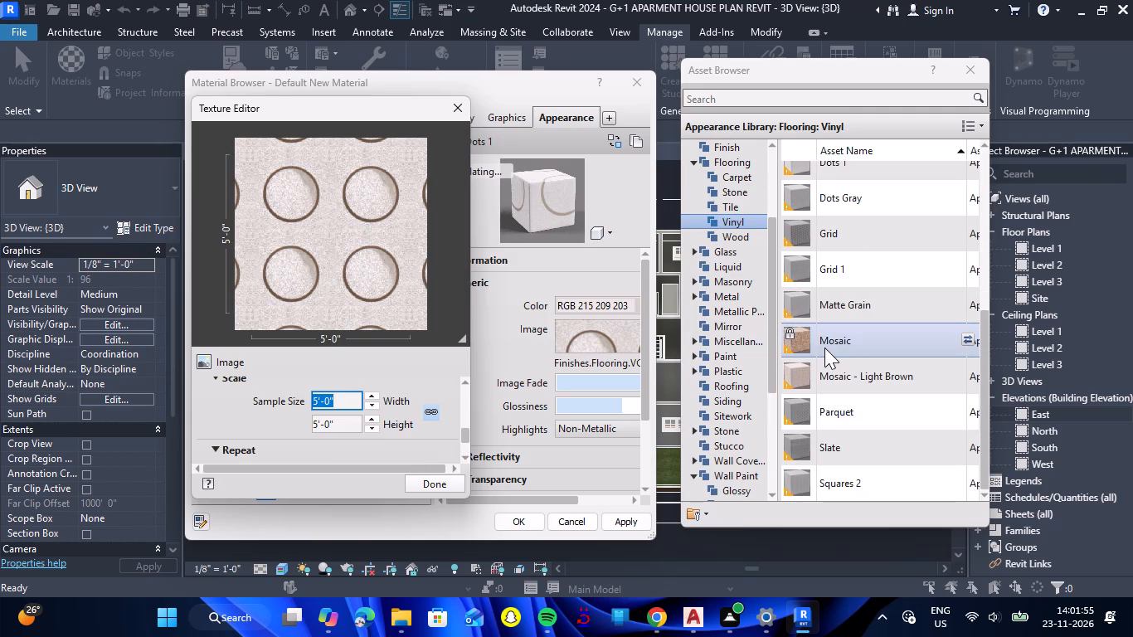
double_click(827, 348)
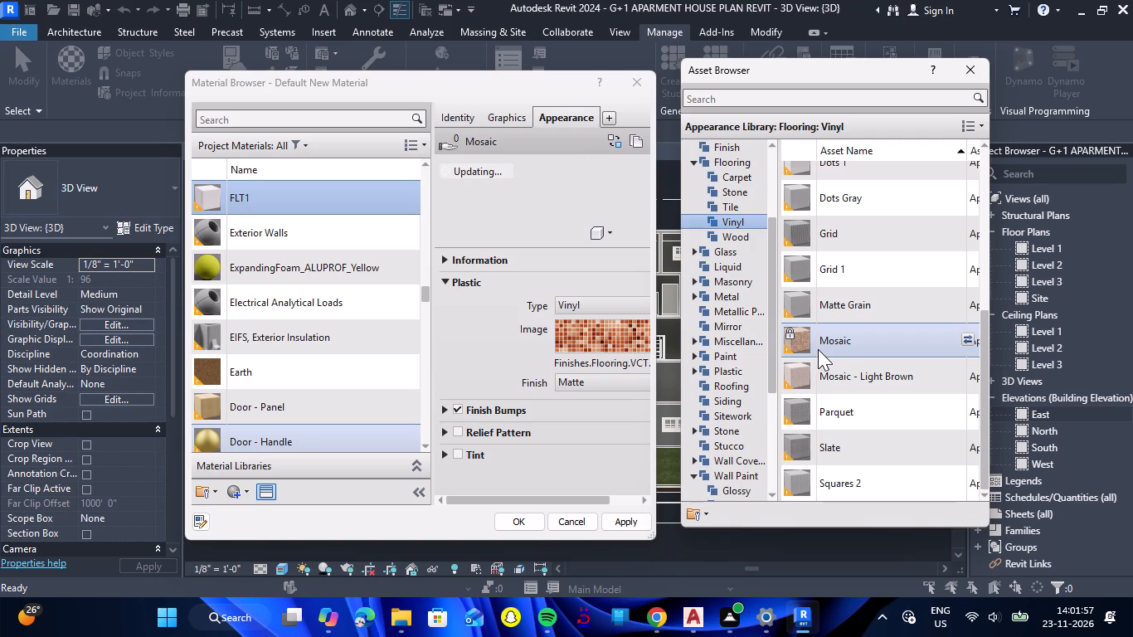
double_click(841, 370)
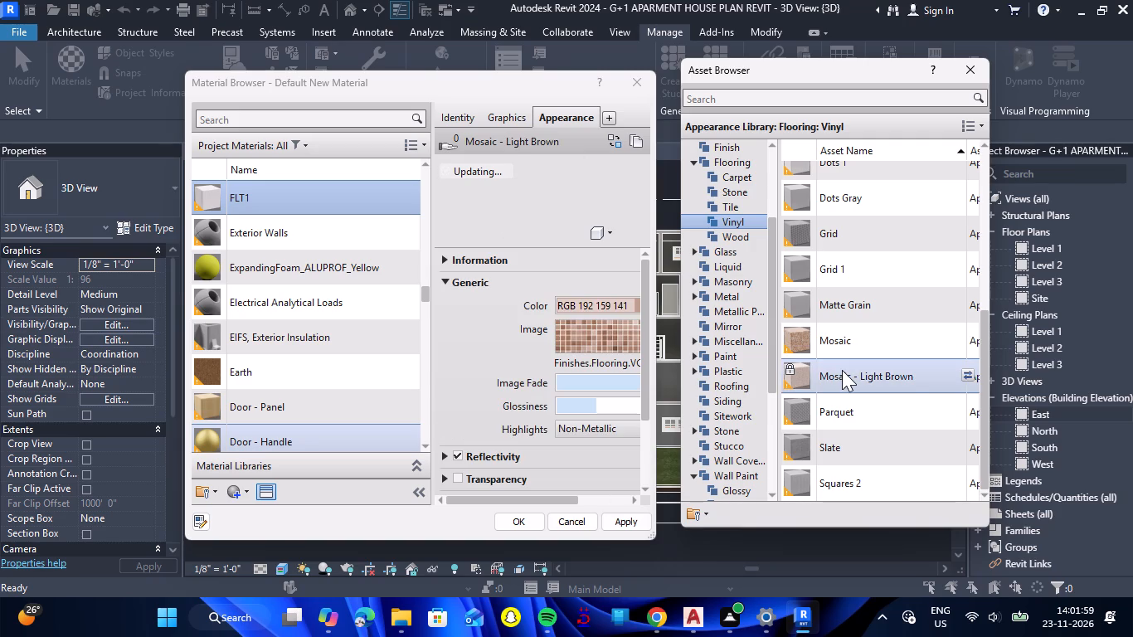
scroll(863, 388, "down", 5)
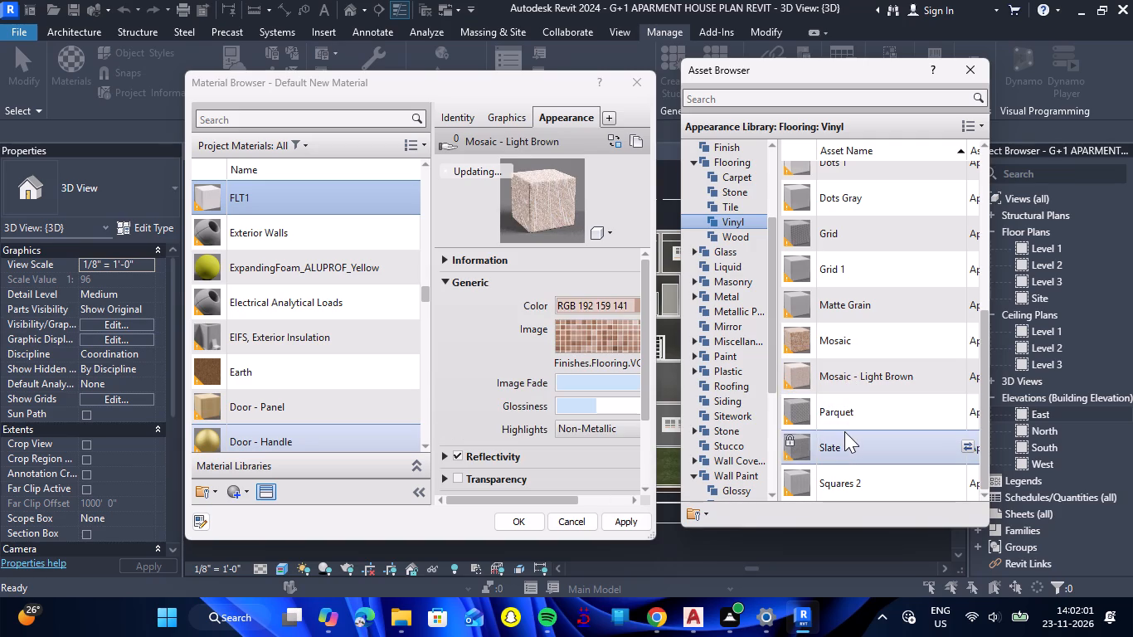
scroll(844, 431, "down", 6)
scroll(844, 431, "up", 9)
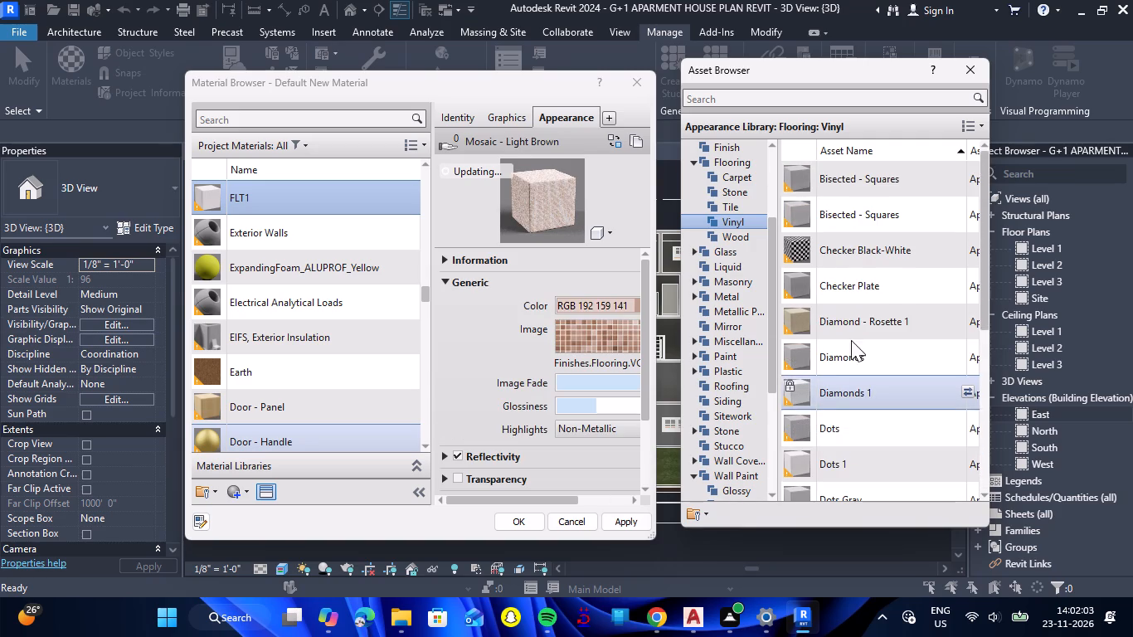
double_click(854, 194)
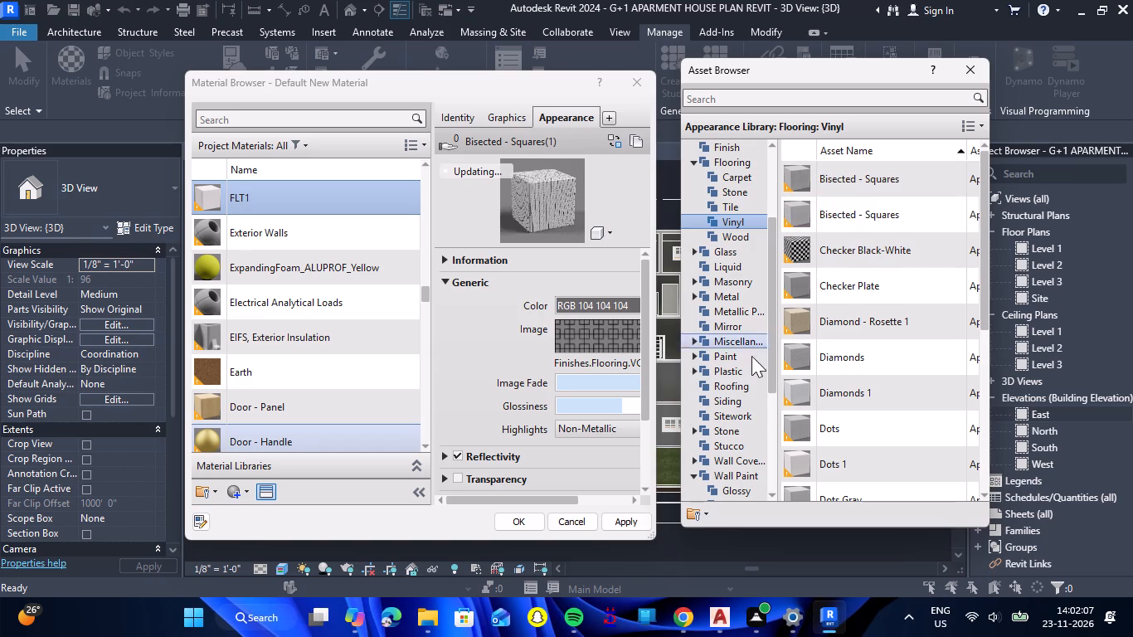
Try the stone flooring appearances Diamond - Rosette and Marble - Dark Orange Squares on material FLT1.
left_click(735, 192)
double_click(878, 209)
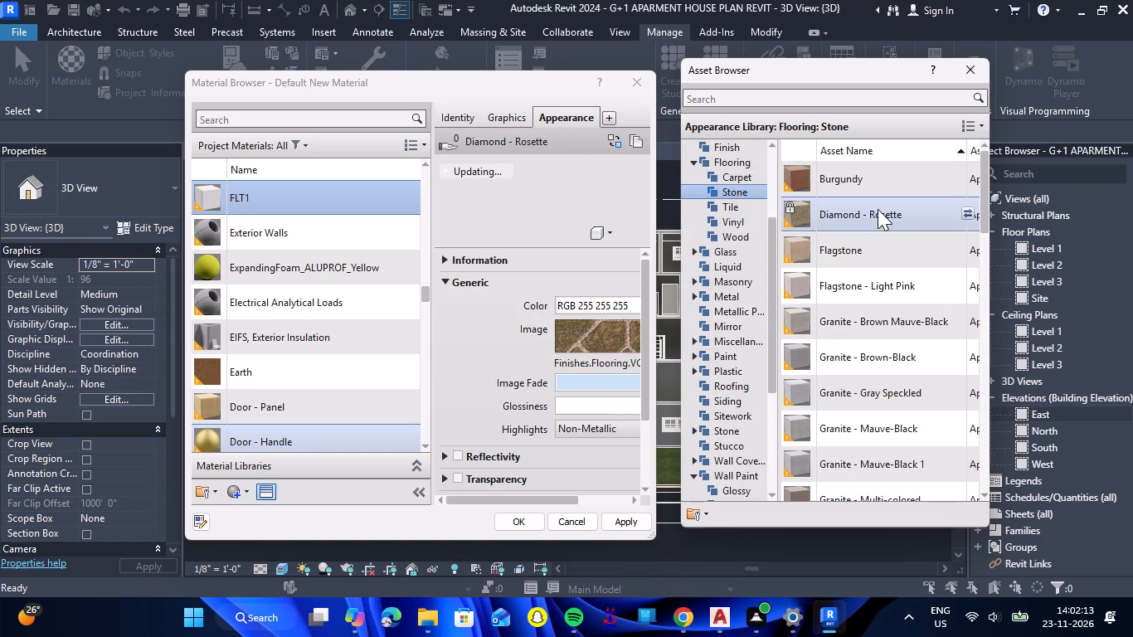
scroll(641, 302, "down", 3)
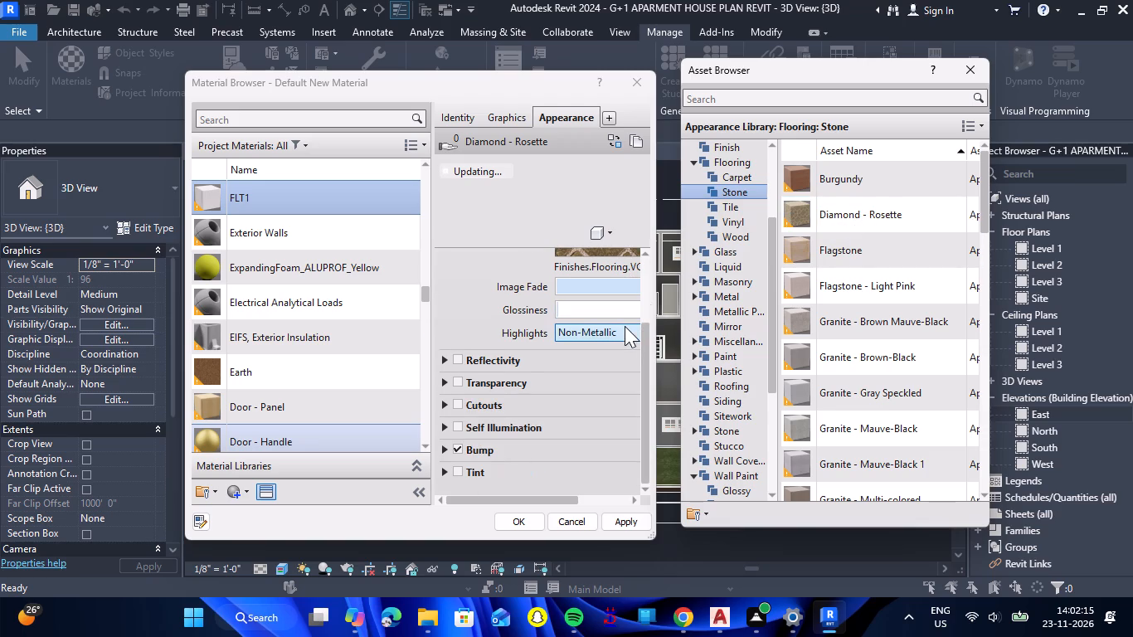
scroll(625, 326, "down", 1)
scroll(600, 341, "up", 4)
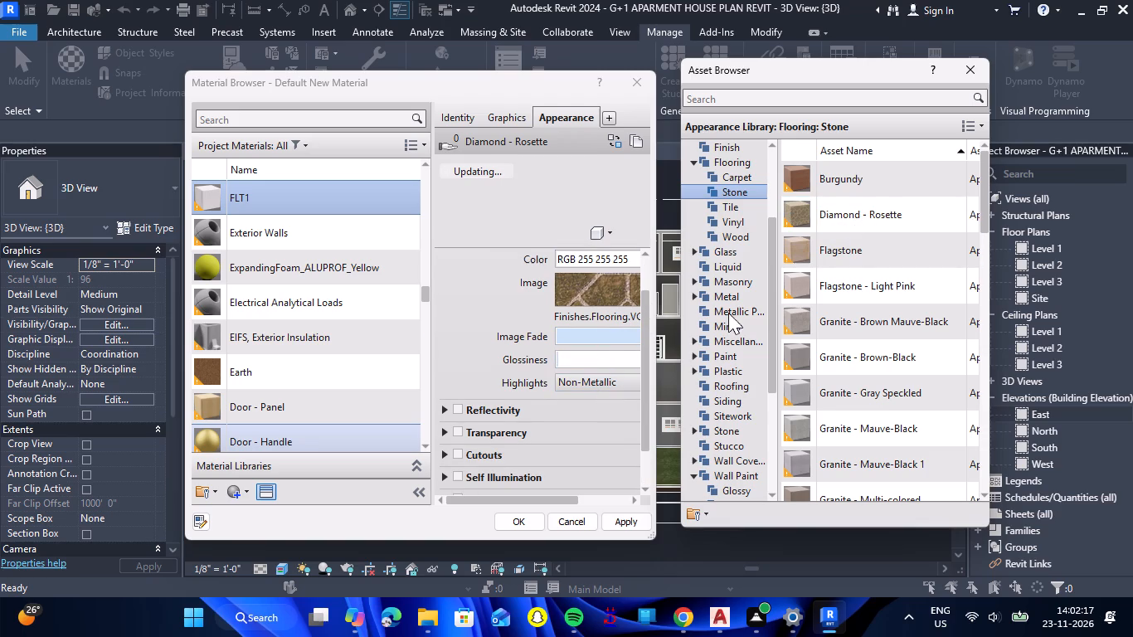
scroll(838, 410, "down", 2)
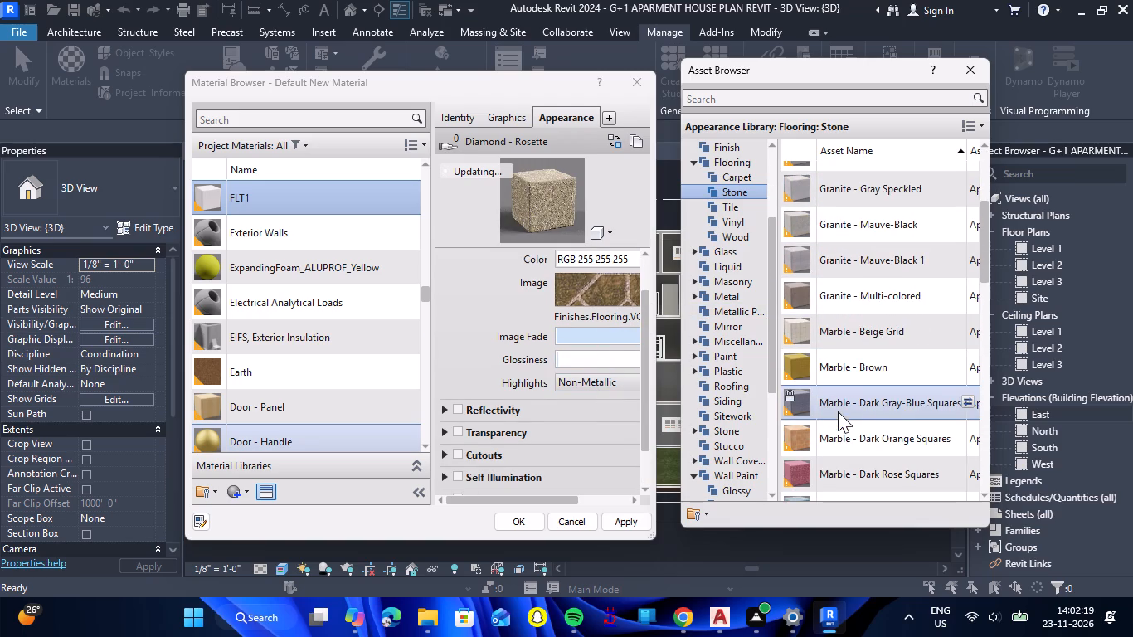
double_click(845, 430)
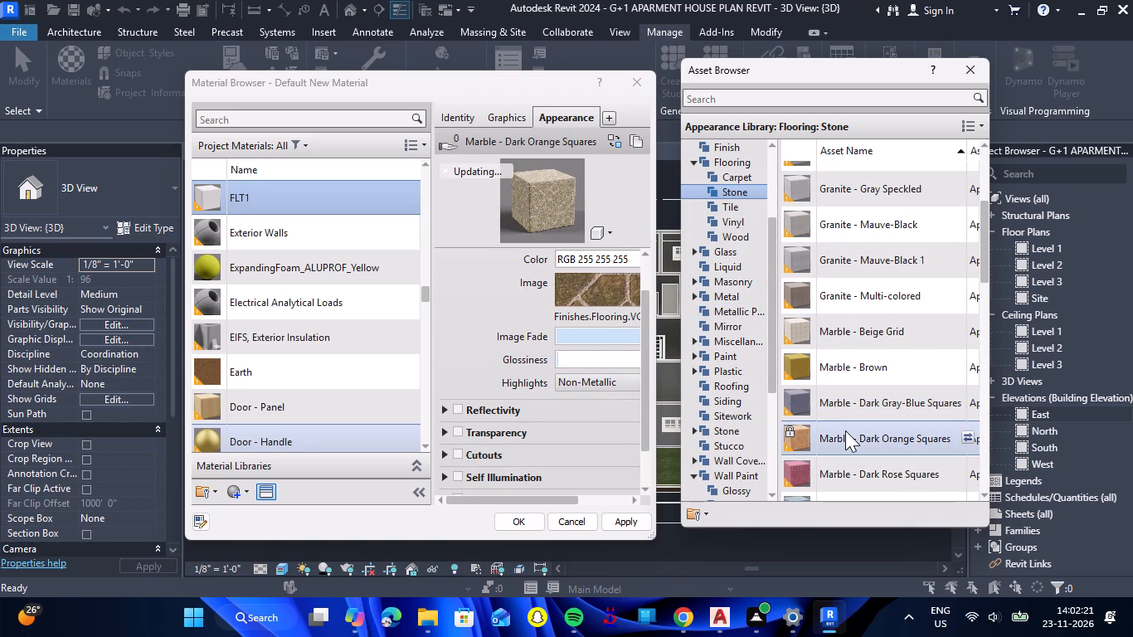
Give material FLT1 the Slate - Gray-Brown stone flooring appearance from the Appearance Library.
scroll(853, 421, "down", 2)
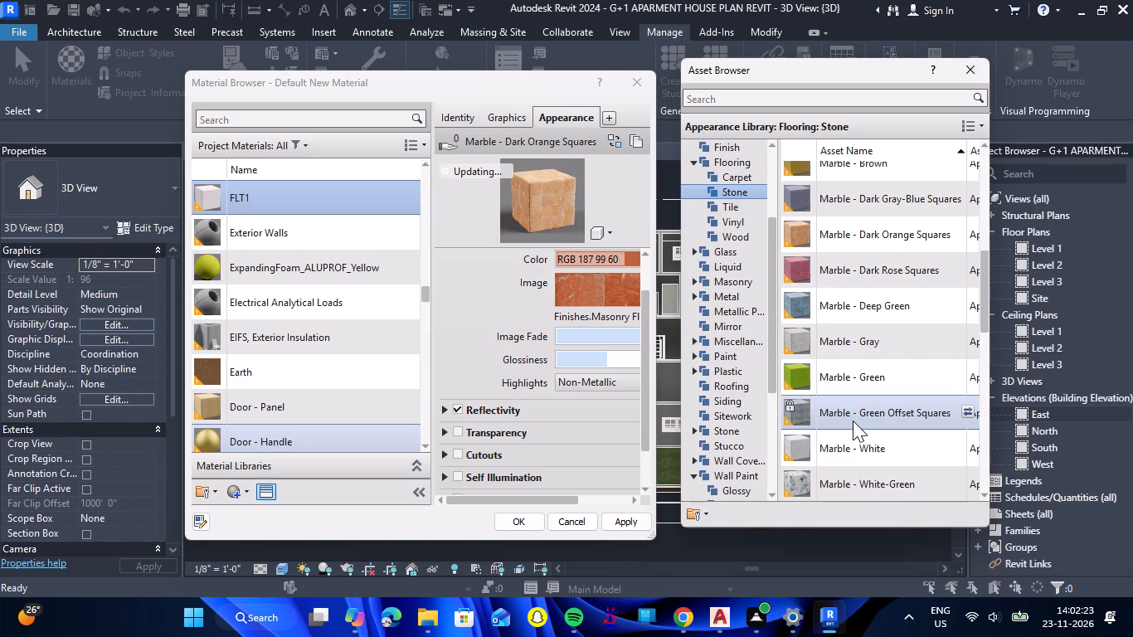
scroll(851, 467, "down", 1)
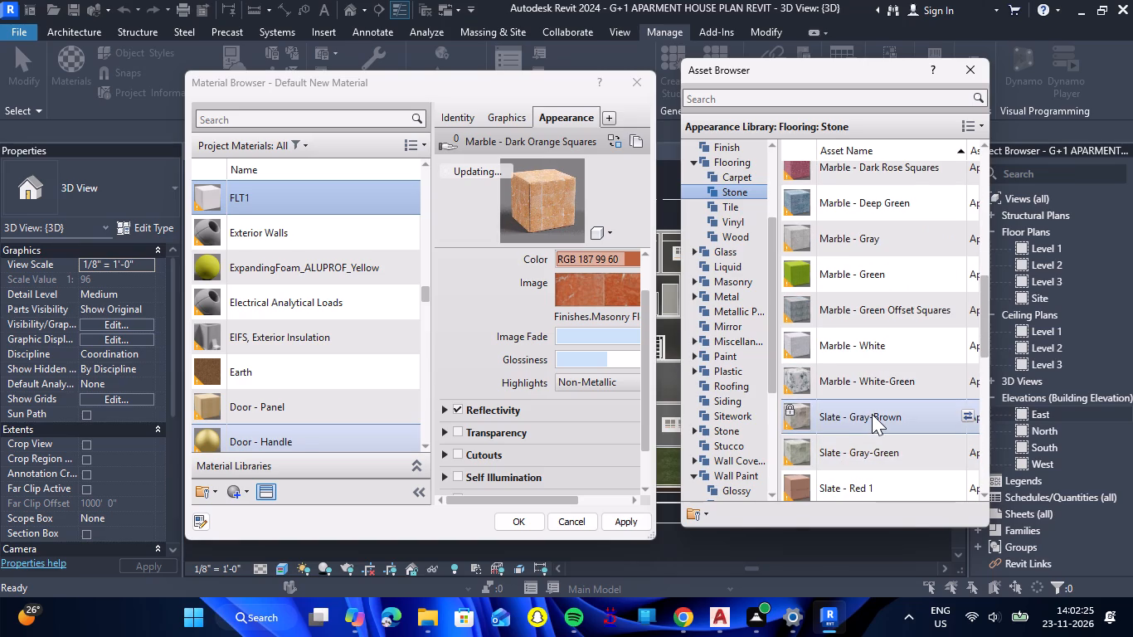
double_click(872, 414)
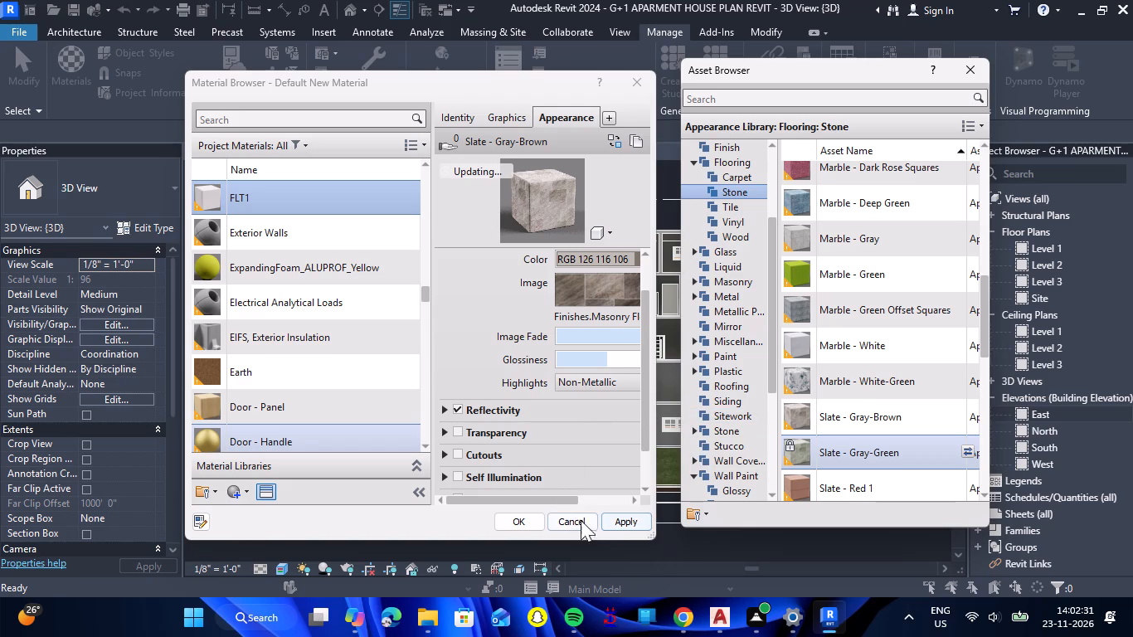
Set the sample size of FLT1's Slate - Gray-Brown image texture to 4'-0" and apply the material changes.
left_click(612, 302)
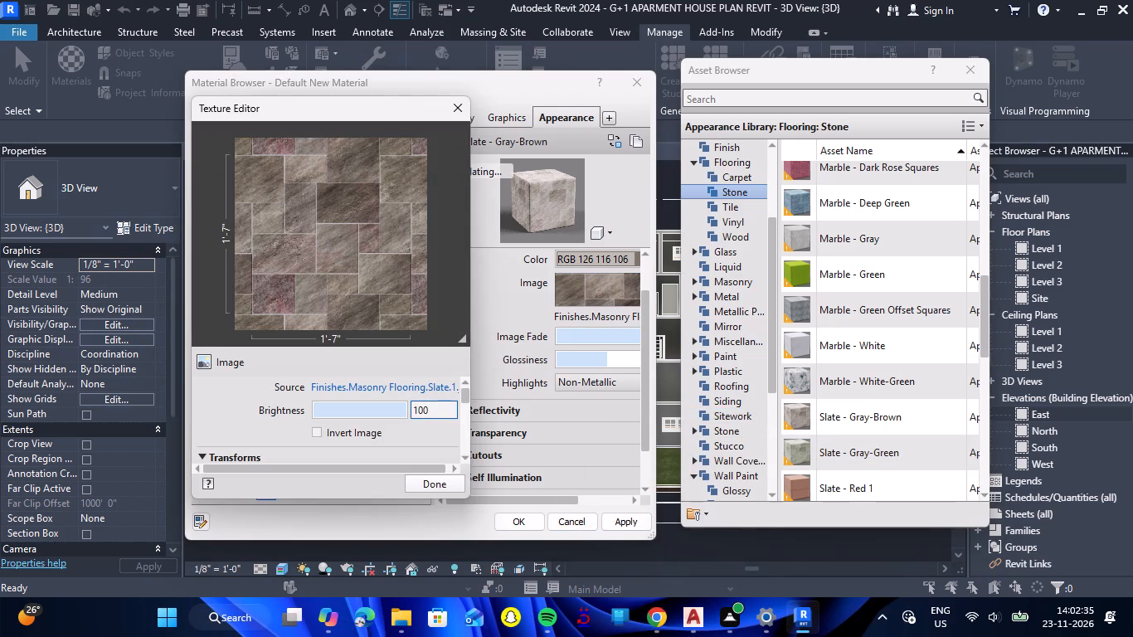
scroll(246, 413, "down", 3)
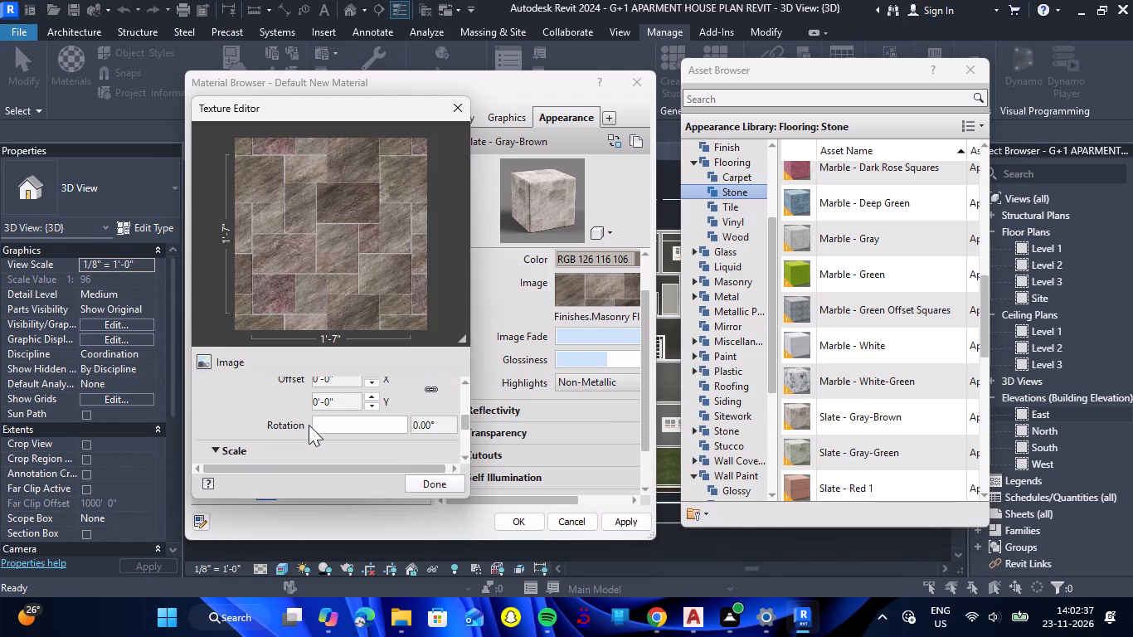
scroll(309, 425, "down", 1)
left_click_drag(347, 428, 275, 428)
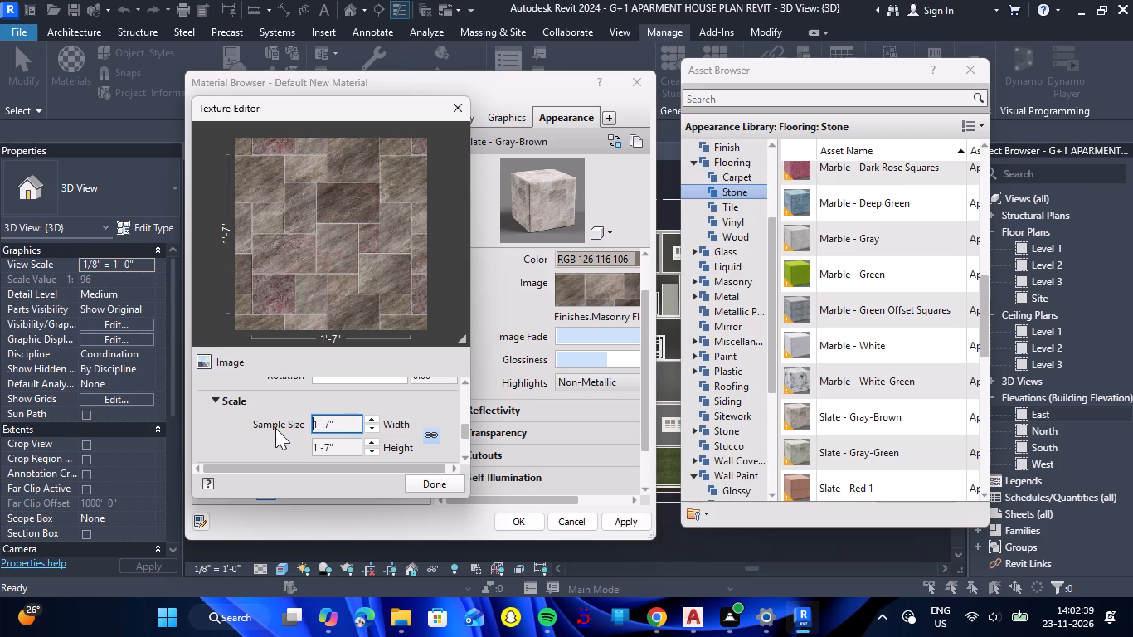
left_click(345, 422)
left_click_drag(342, 422, 301, 422)
key("BackSpace")
key("Right")
key("BackSpace")
type("4'")
key("Return")
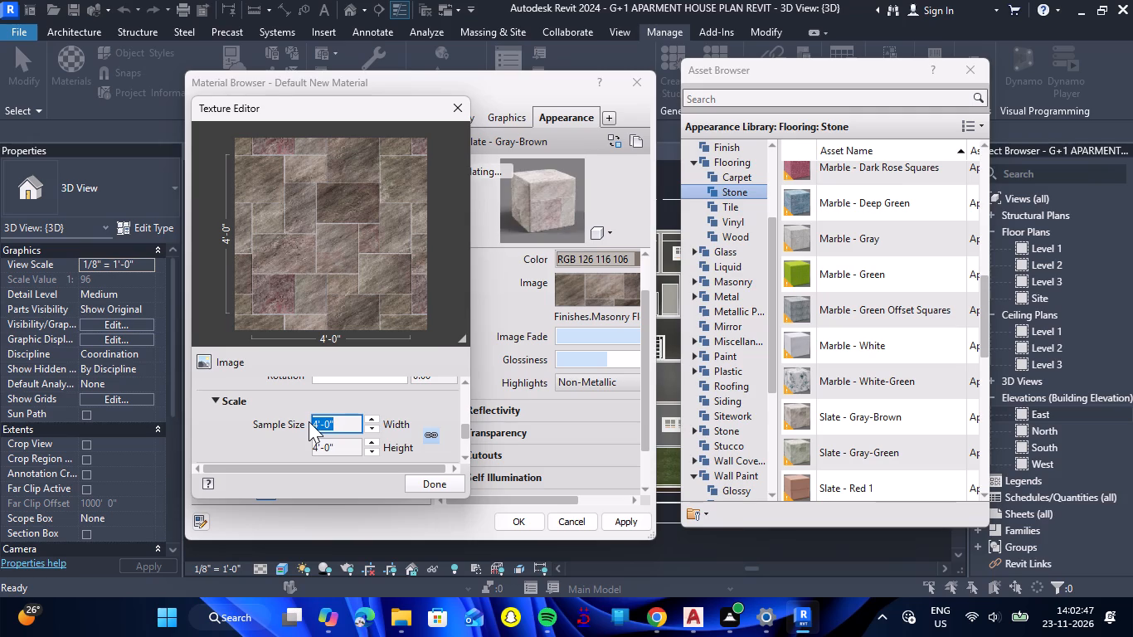
left_click(428, 484)
left_click(627, 519)
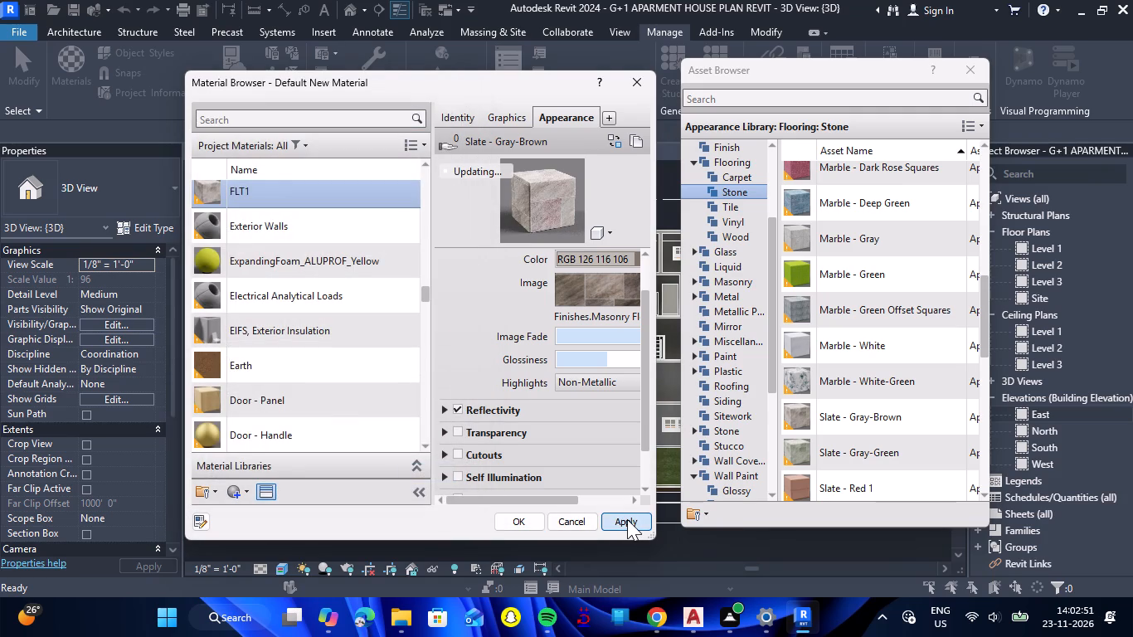
Create a new project material and name it OW1.
left_click(241, 491)
left_click(270, 510)
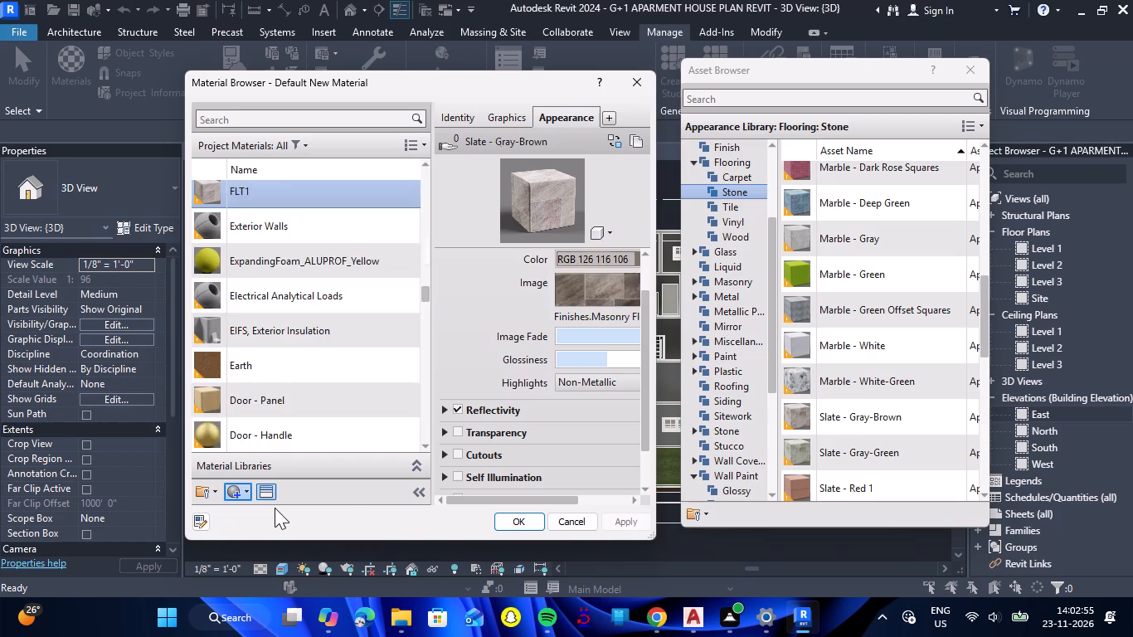
key("o")
key("w")
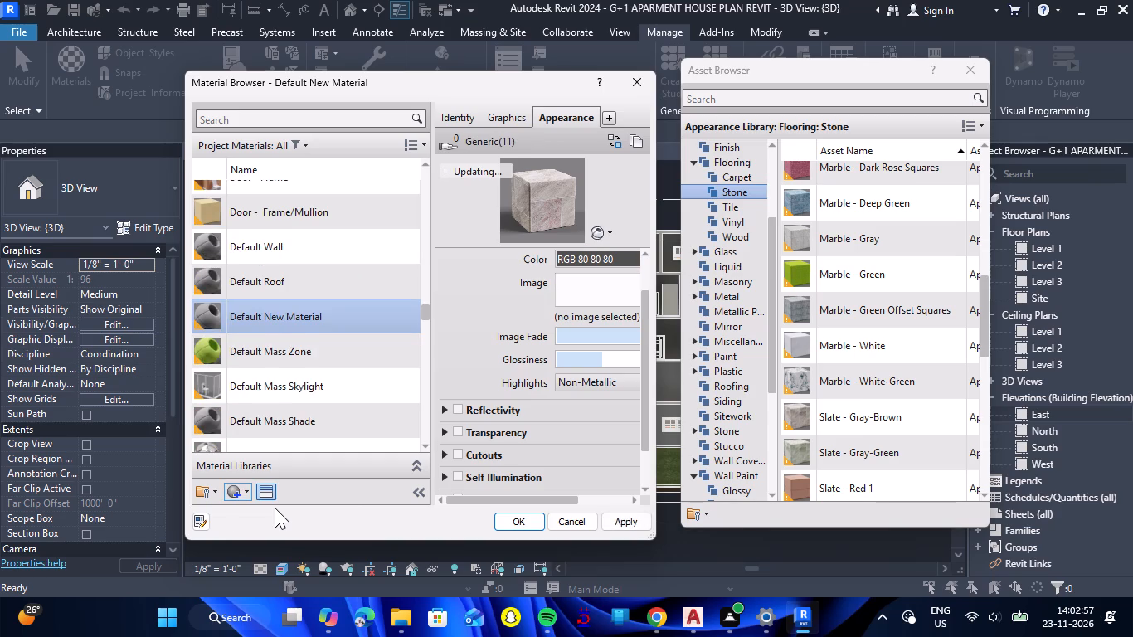
right_click(338, 305)
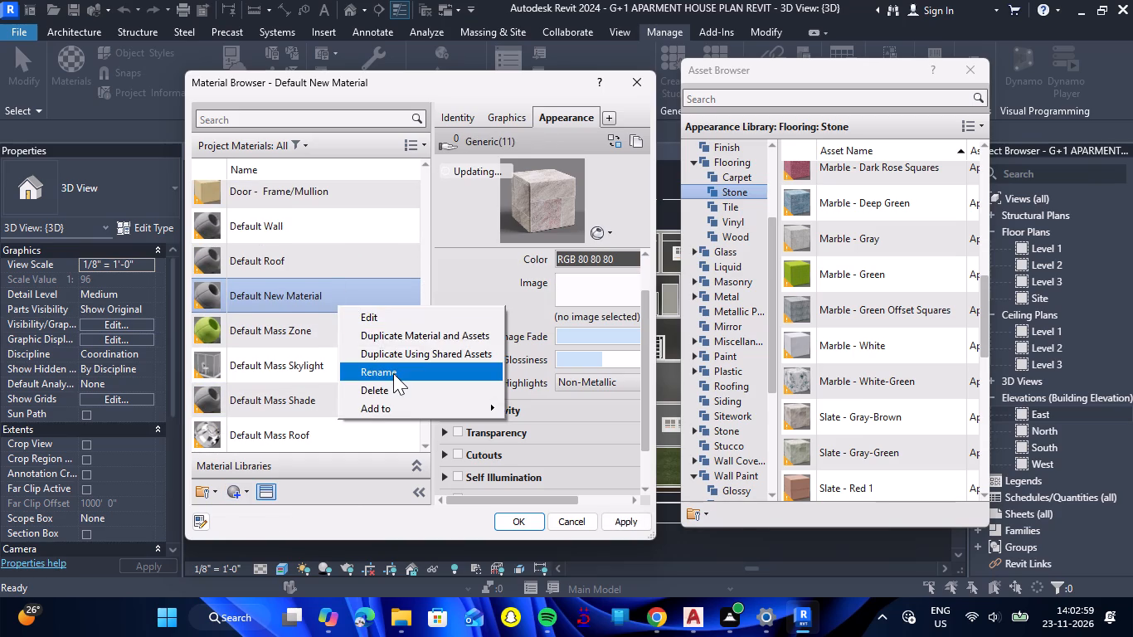
left_click(393, 373)
type("OW1")
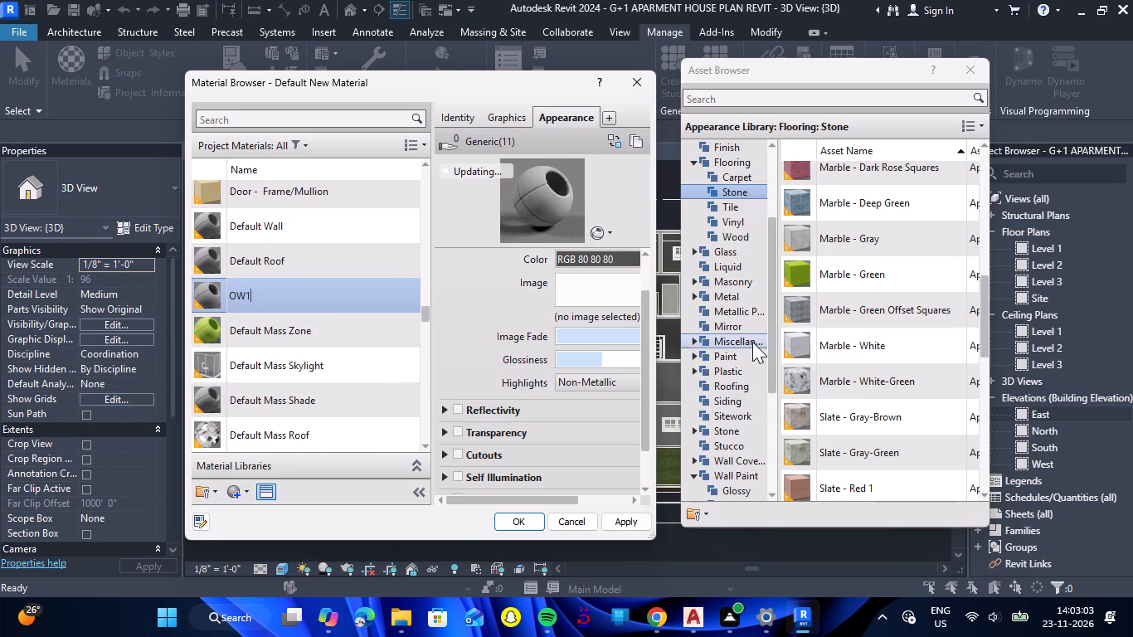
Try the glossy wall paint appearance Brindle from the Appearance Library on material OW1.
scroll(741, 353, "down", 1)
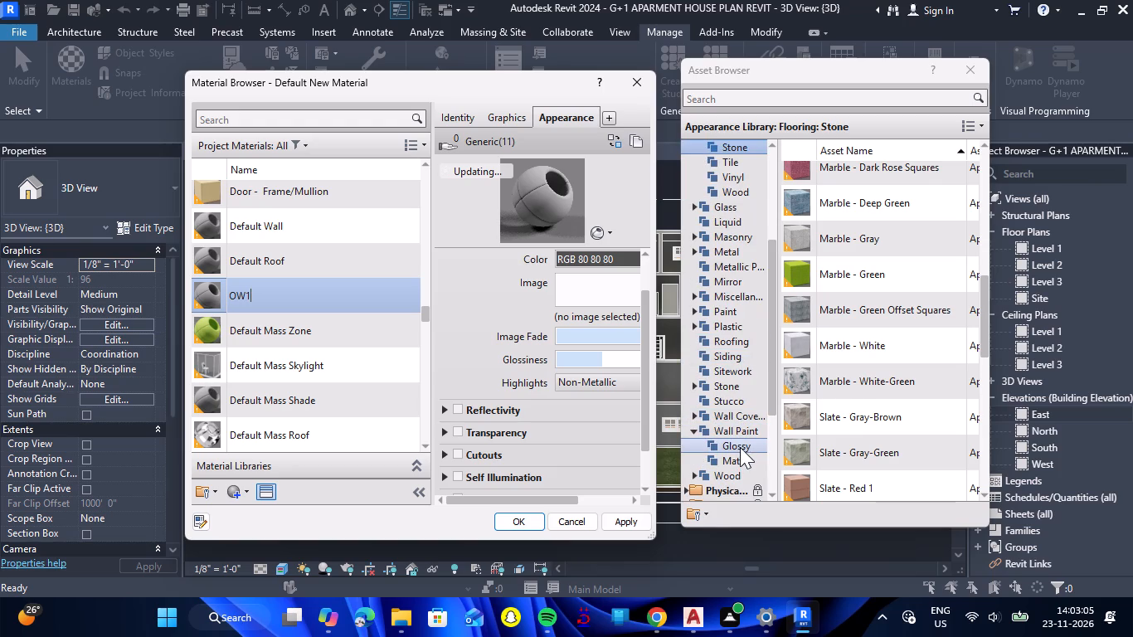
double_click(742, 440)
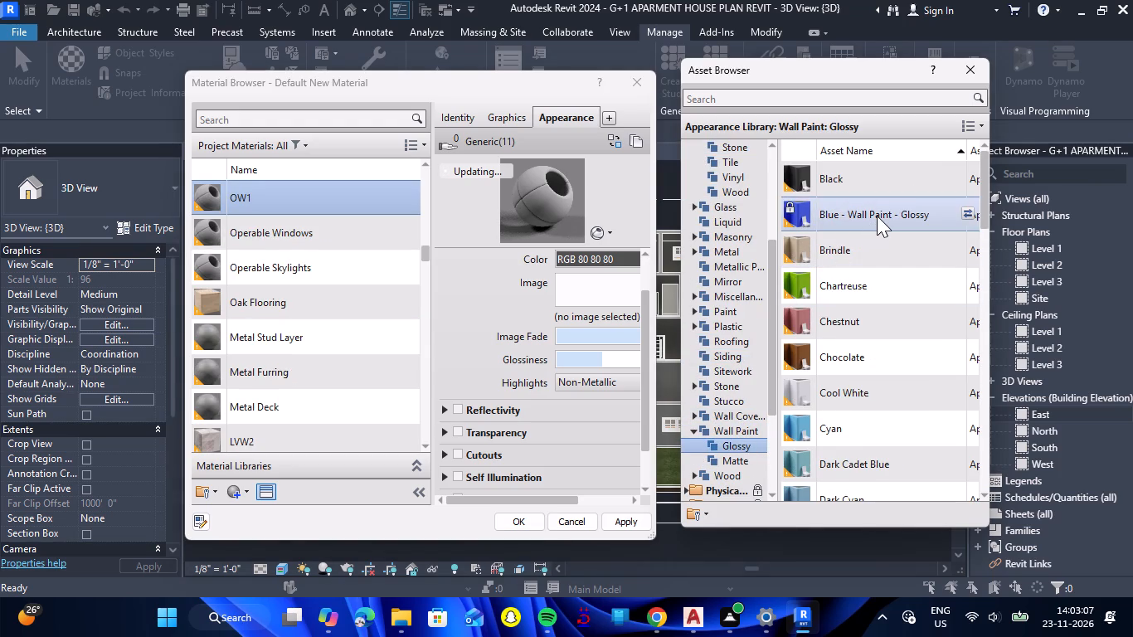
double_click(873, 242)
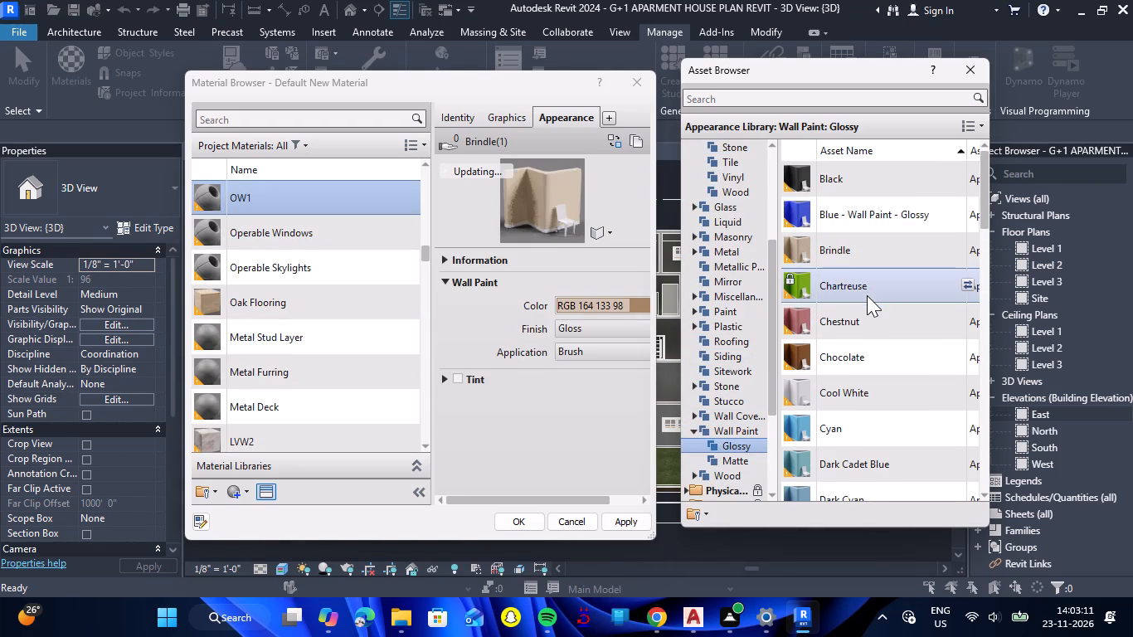
Give material OW1 the Blue - Wall Paint - Glossy appearance from the glossy wall paints in the Appearance Library.
scroll(863, 302, "down", 1)
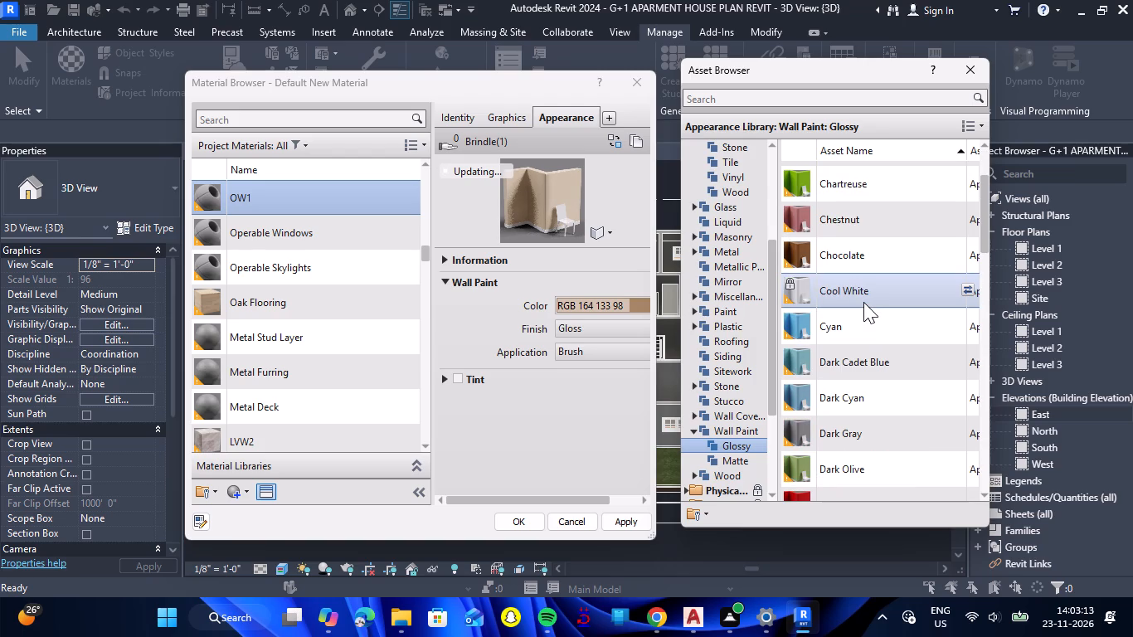
scroll(863, 302, "down", 4)
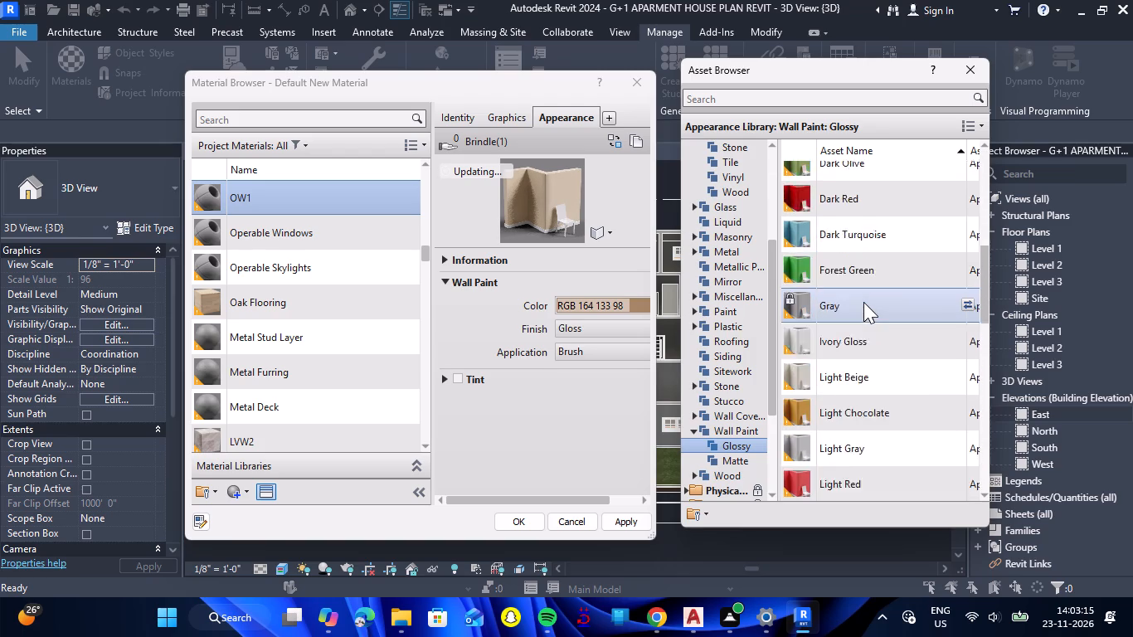
scroll(863, 302, "down", 1)
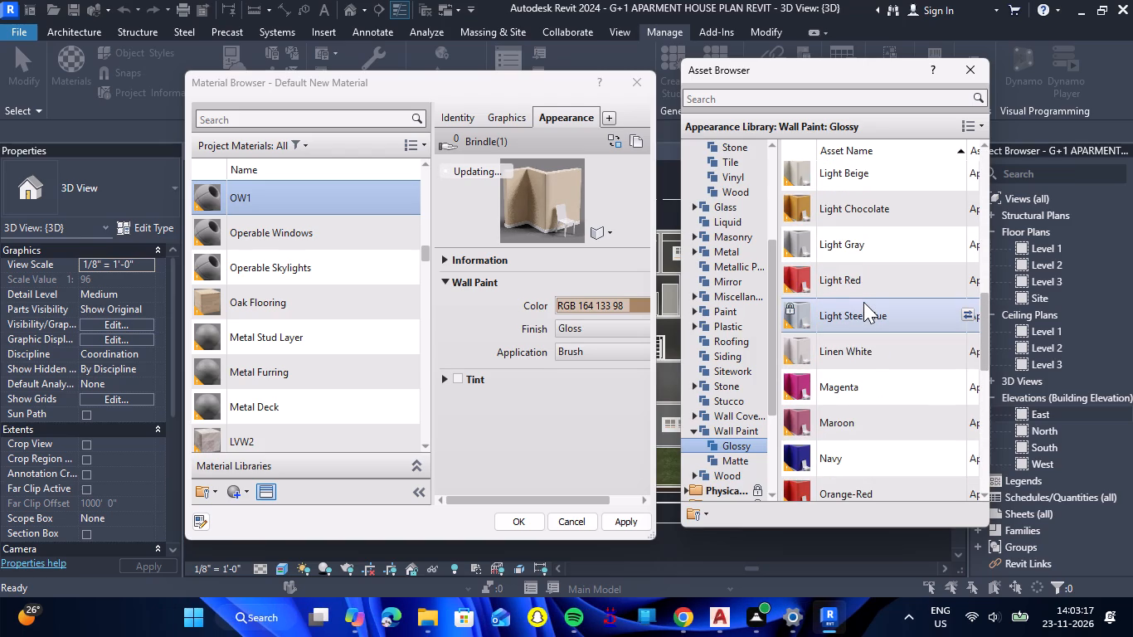
scroll(863, 302, "down", 3)
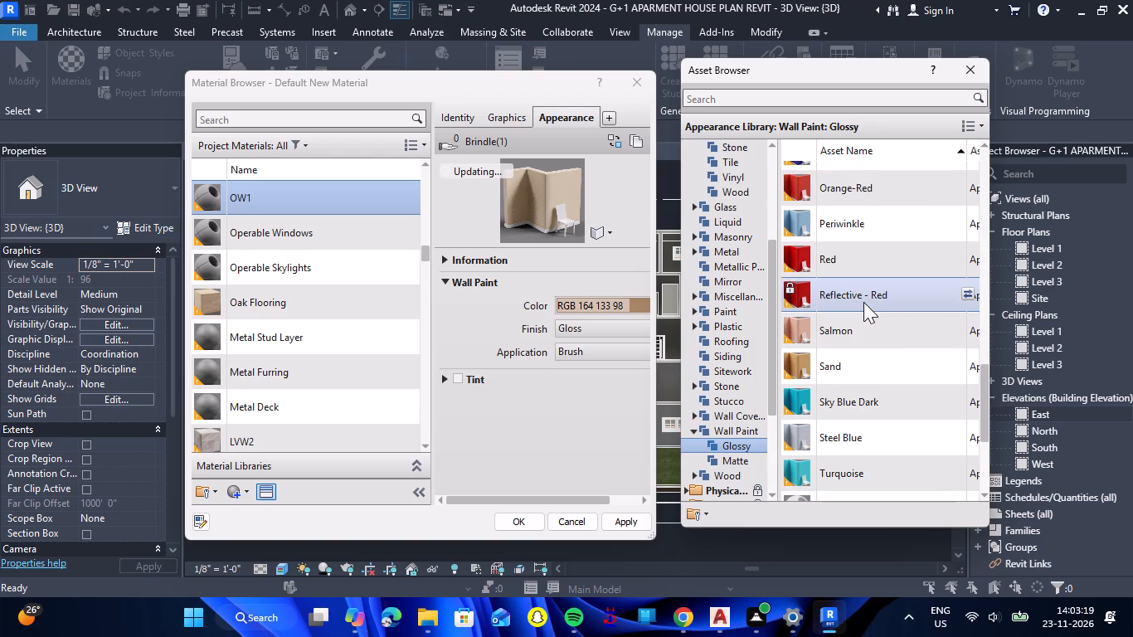
scroll(863, 302, "down", 1)
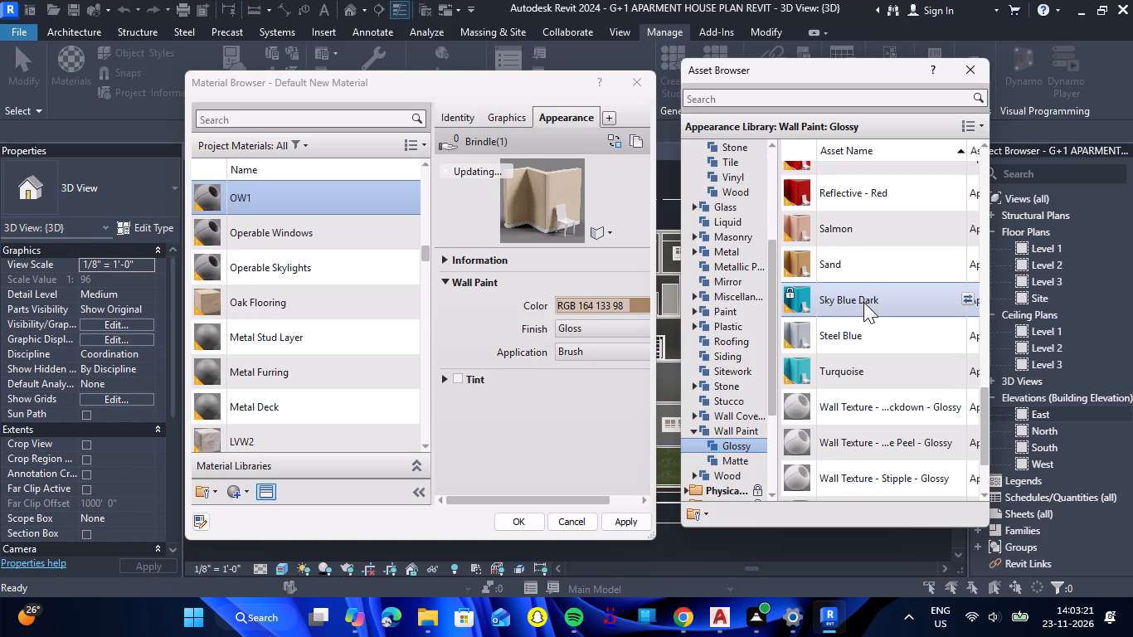
scroll(863, 303, "down", 3)
scroll(863, 306, "up", 8)
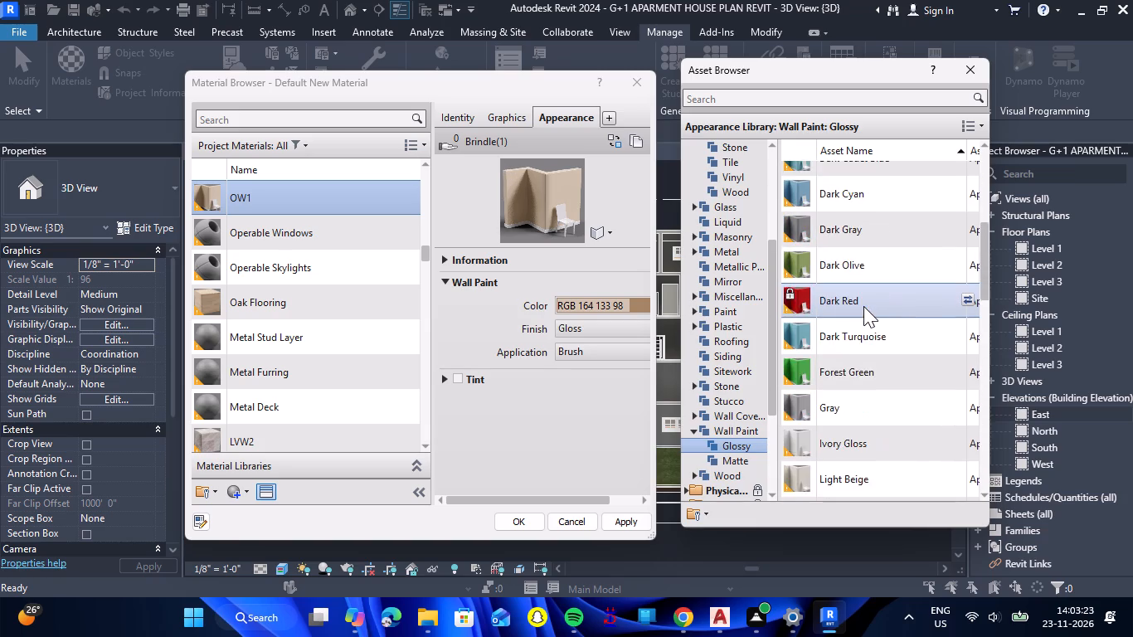
scroll(863, 306, "up", 11)
double_click(892, 224)
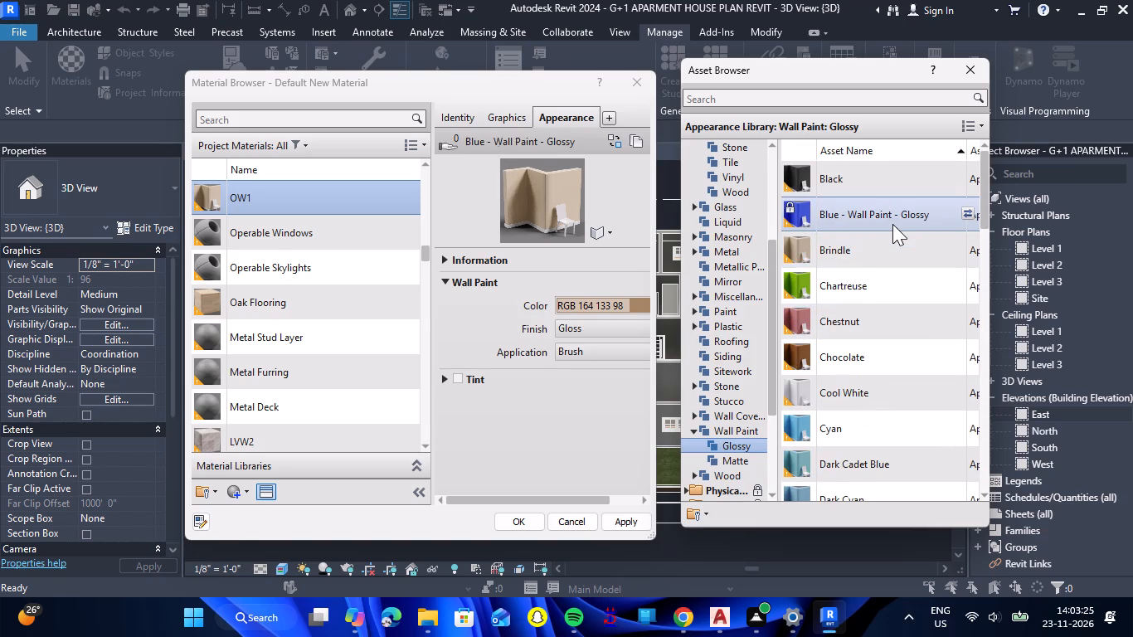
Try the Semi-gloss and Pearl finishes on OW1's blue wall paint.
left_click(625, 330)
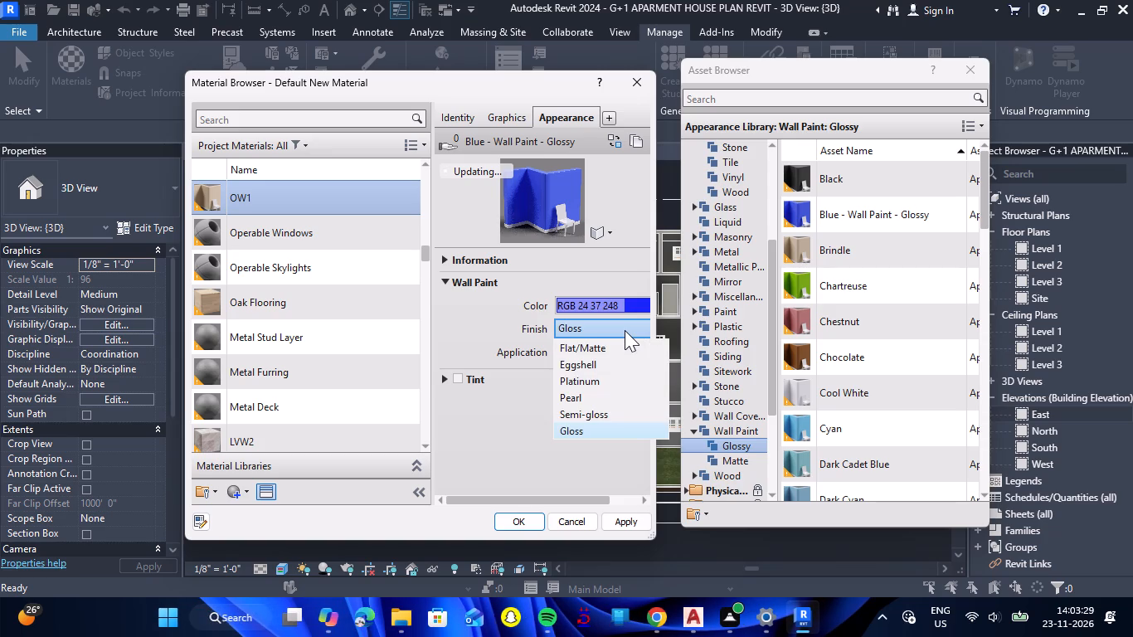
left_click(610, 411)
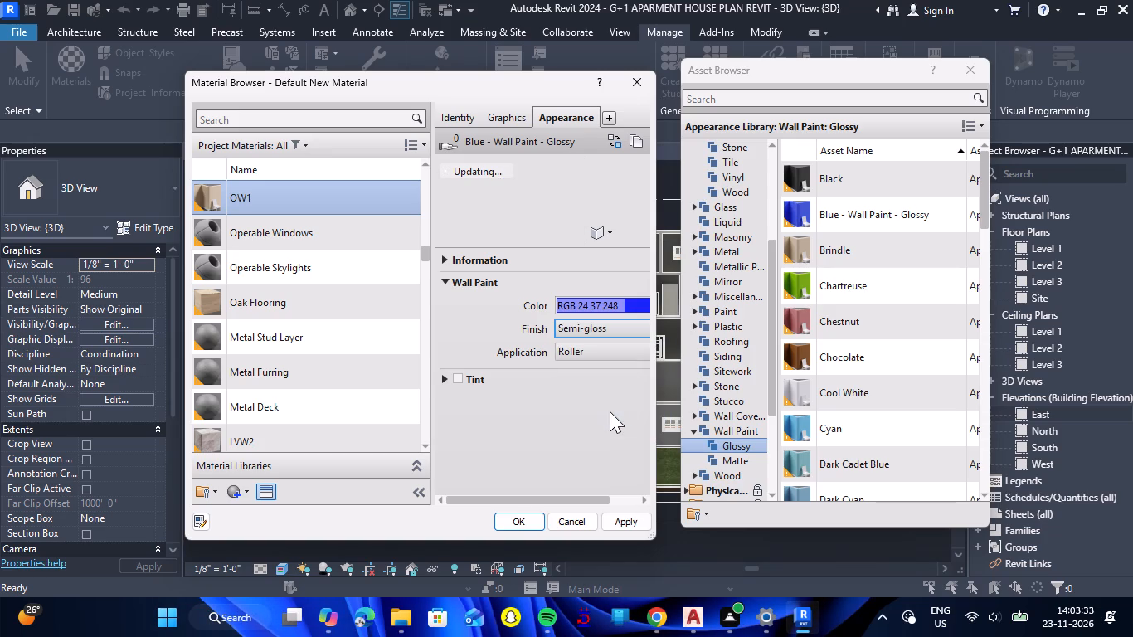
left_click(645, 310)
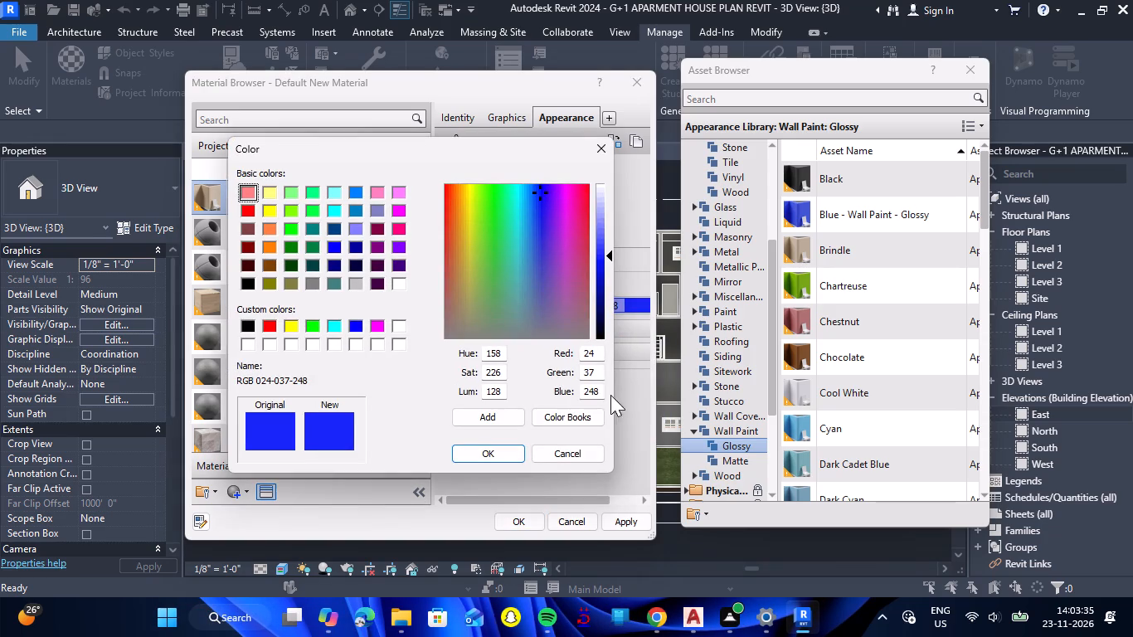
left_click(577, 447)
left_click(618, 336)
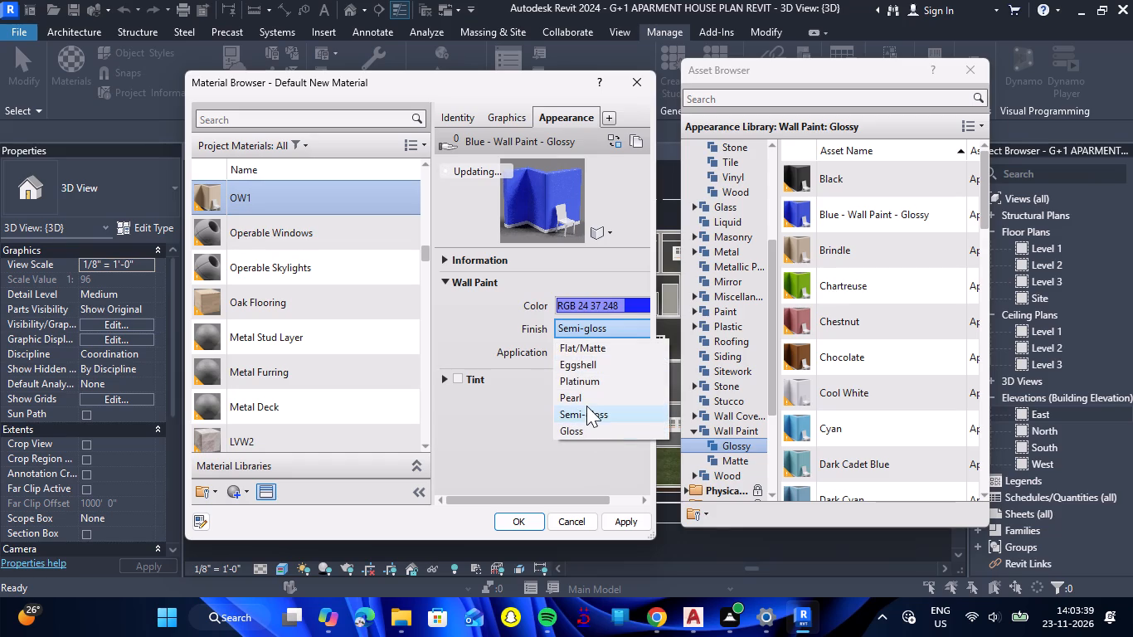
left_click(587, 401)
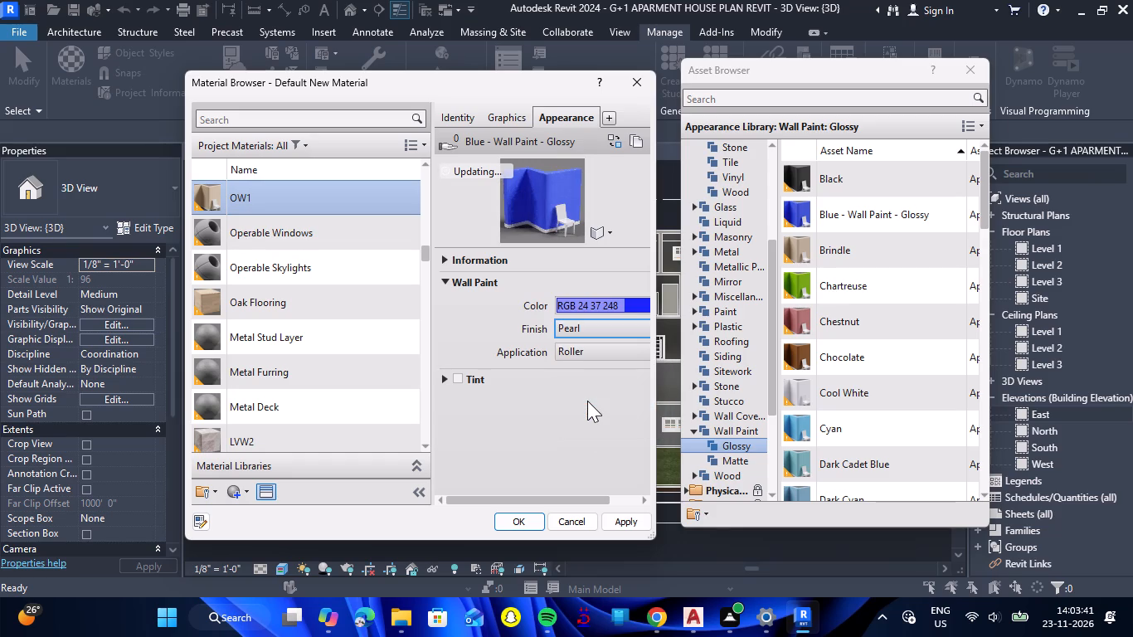
Set OW1's wall paint application to Spray and its finish to Gloss, and save the material changes.
left_click(616, 354)
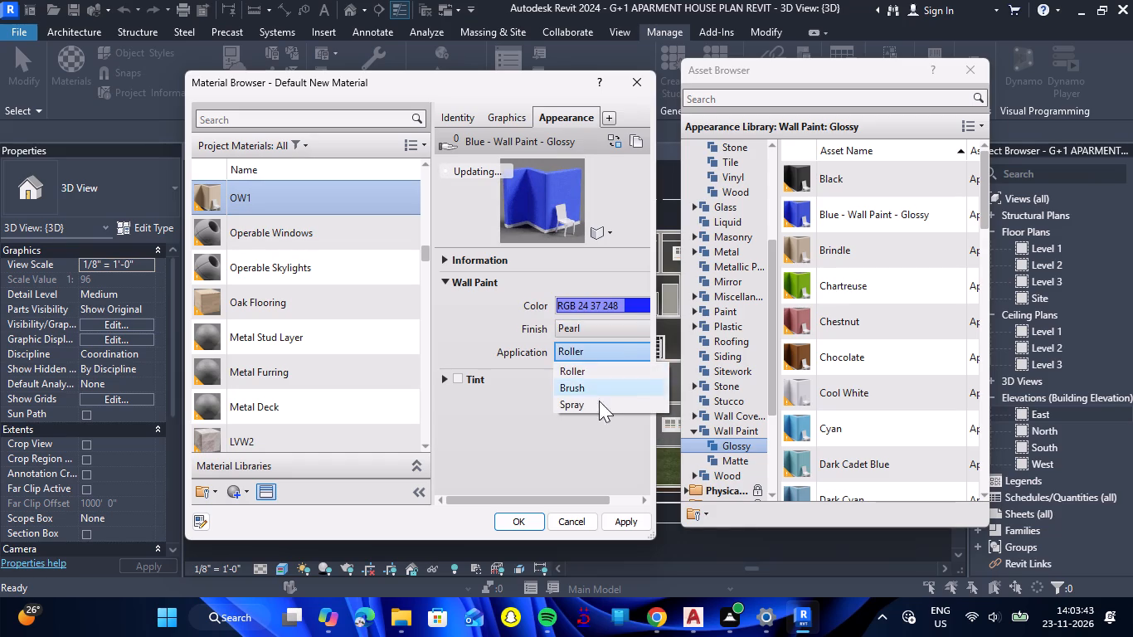
left_click(592, 408)
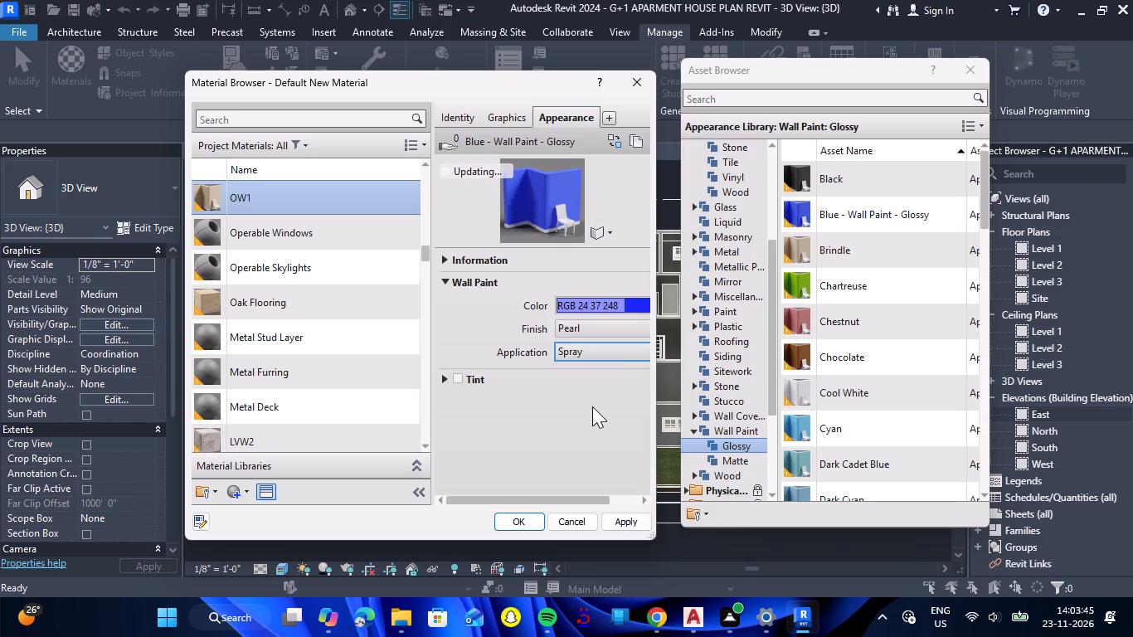
left_click(624, 331)
left_click(587, 424)
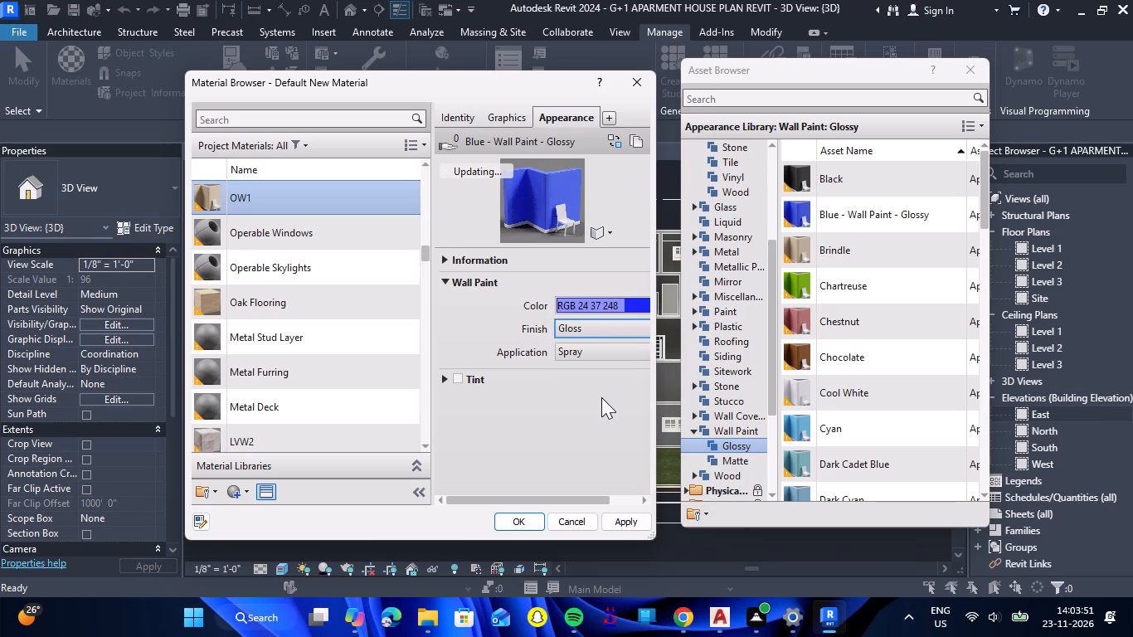
left_click(624, 525)
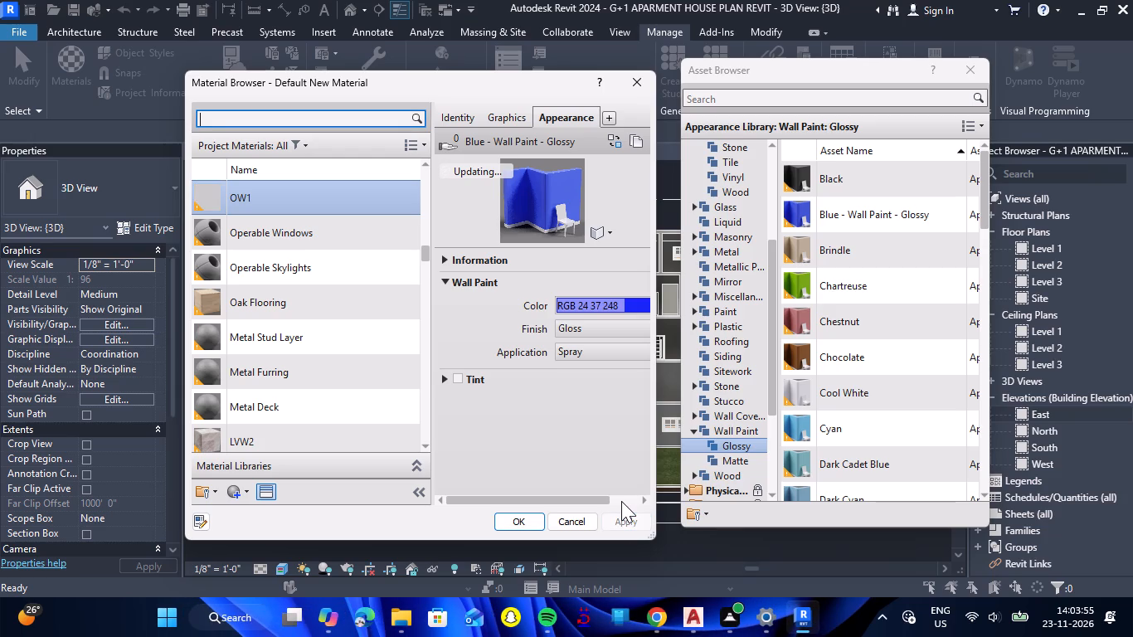
left_click(515, 519)
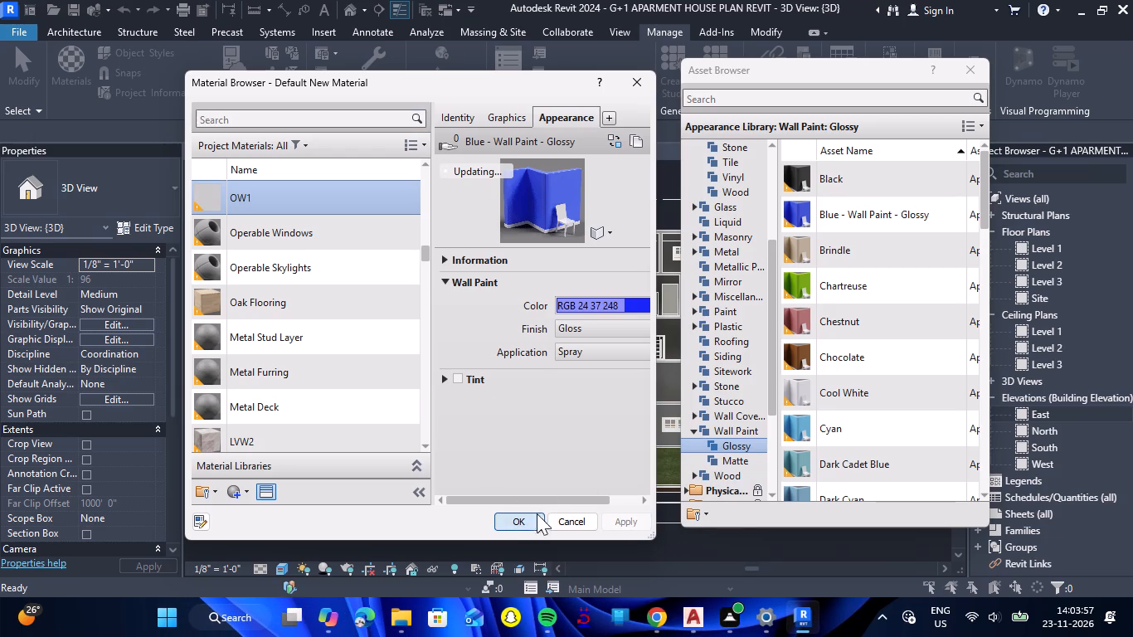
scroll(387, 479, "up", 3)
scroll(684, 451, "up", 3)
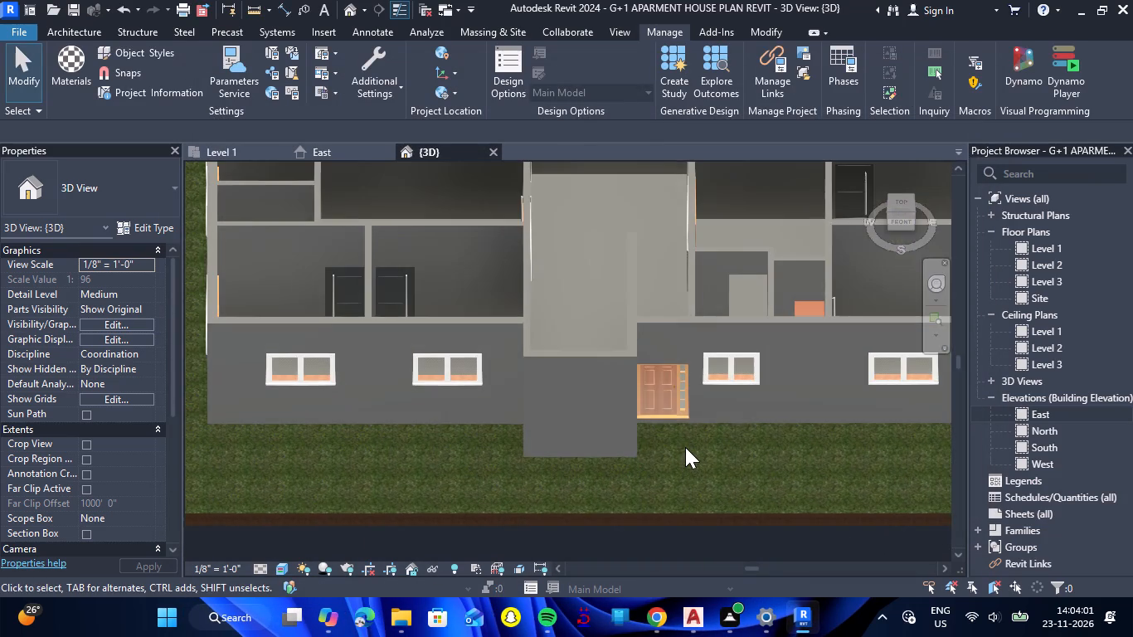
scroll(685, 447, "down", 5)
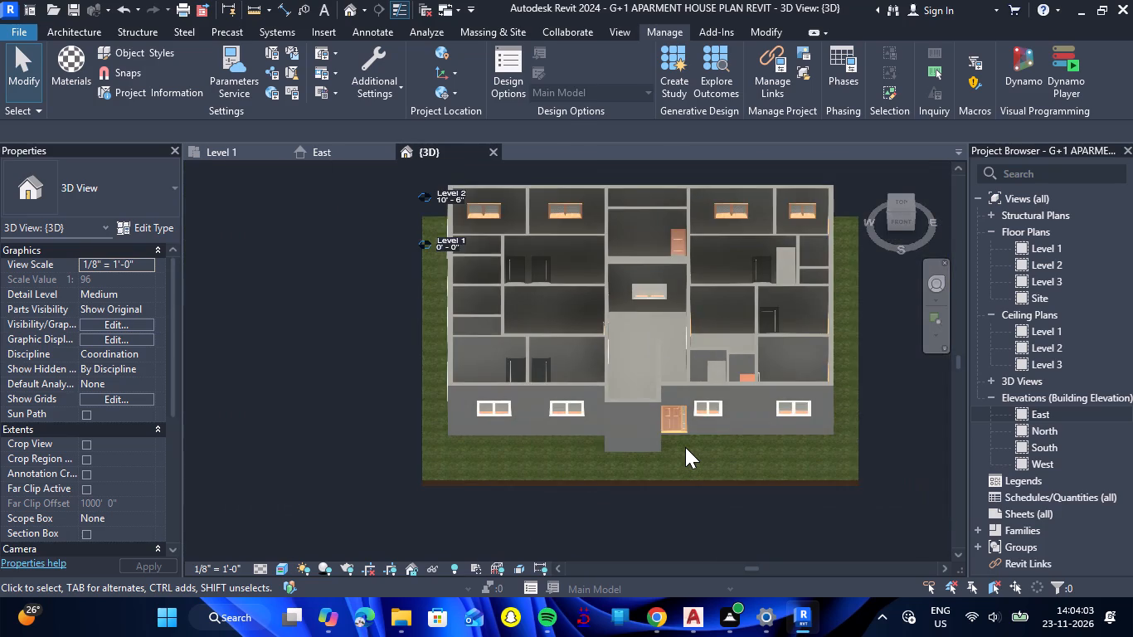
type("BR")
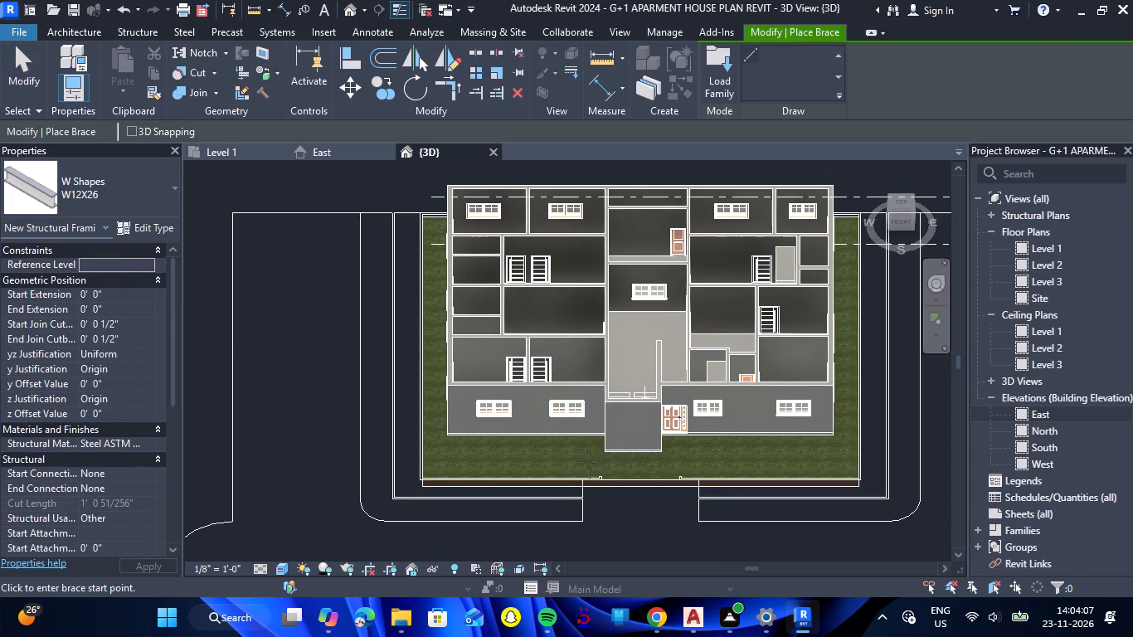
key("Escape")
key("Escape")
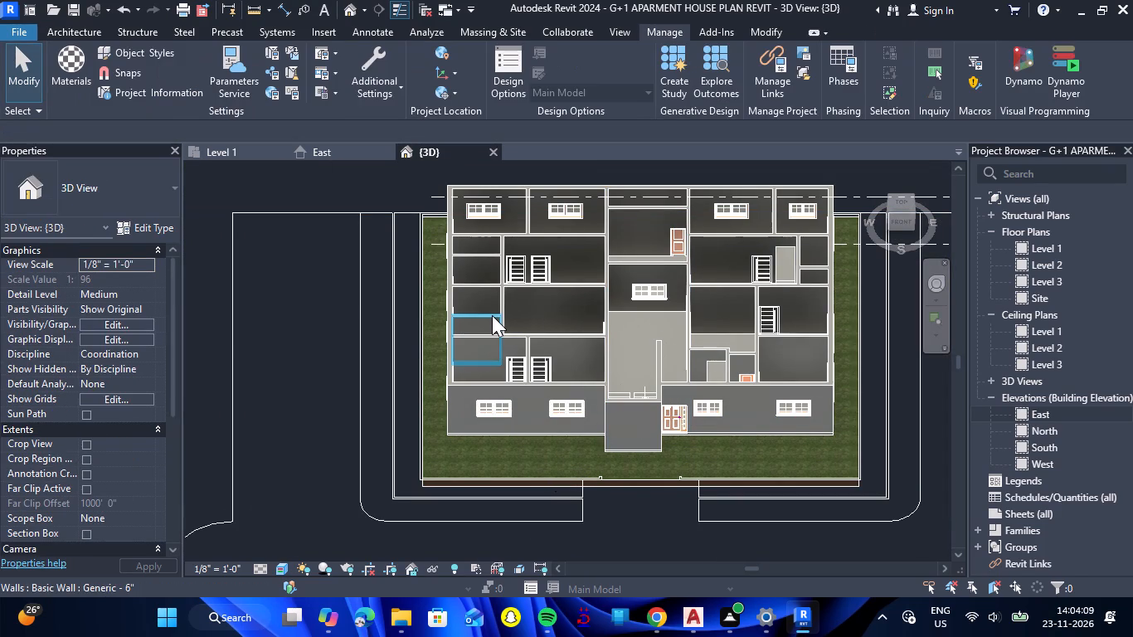
Find material BRW1 by searching "BR" and paint it on the interior face of the north wall across the two windowed northwest rooms.
key("Escape")
type("PT")
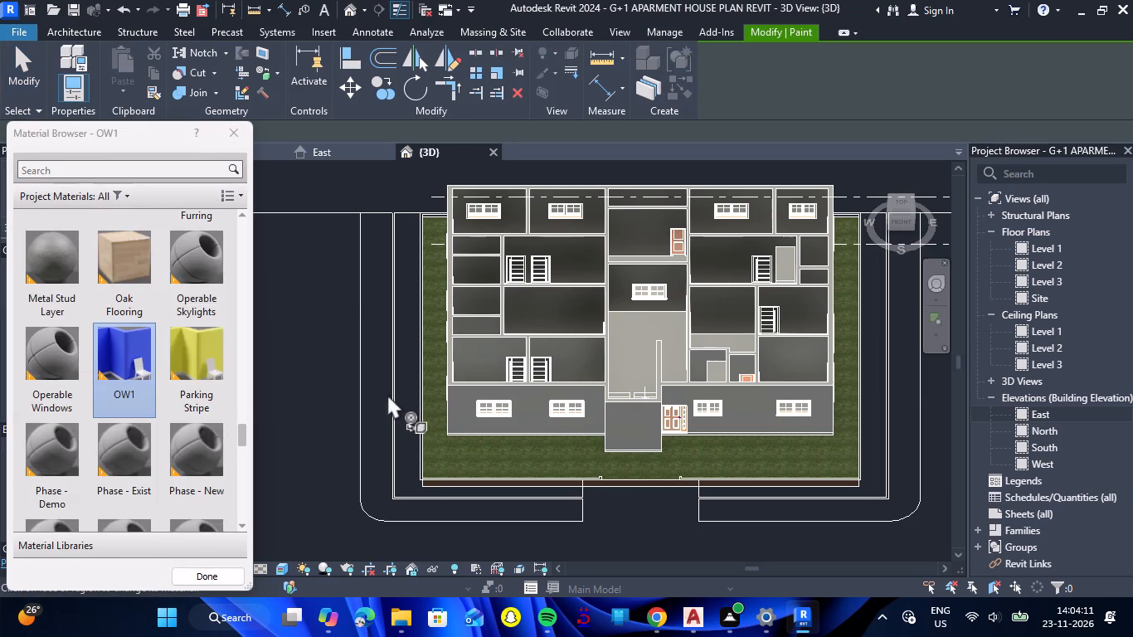
left_click(103, 172)
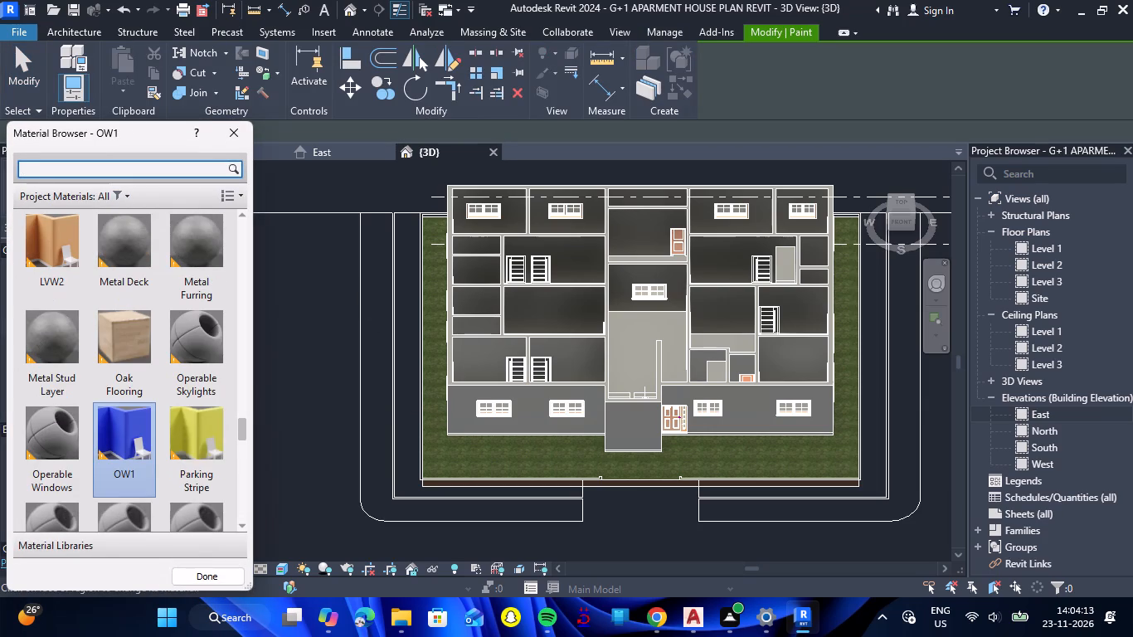
type("BR")
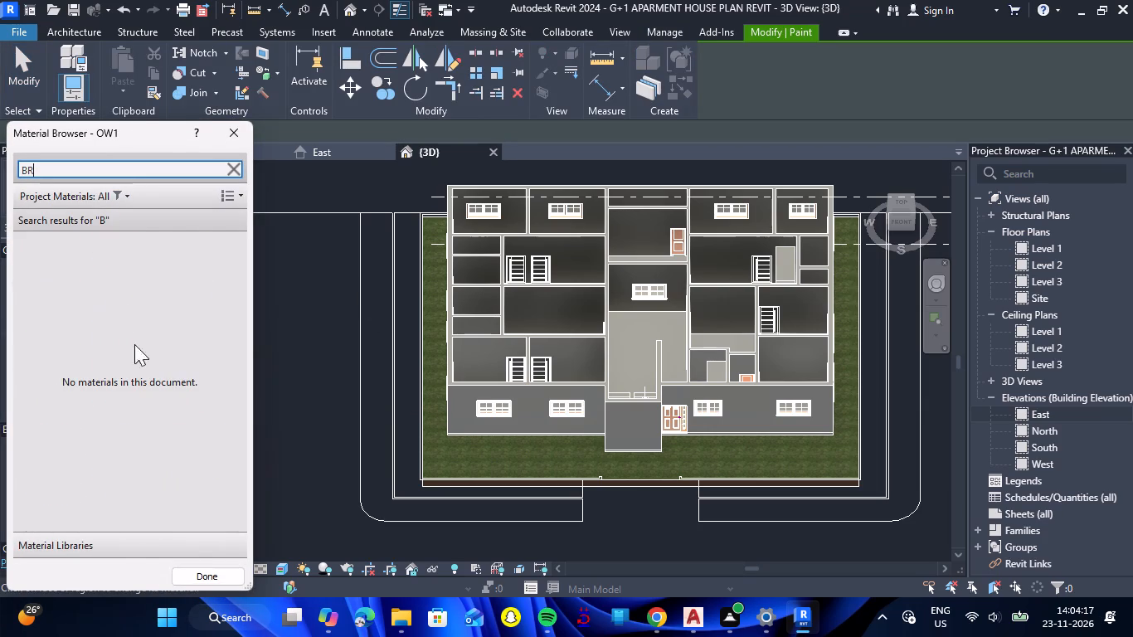
left_click(197, 300)
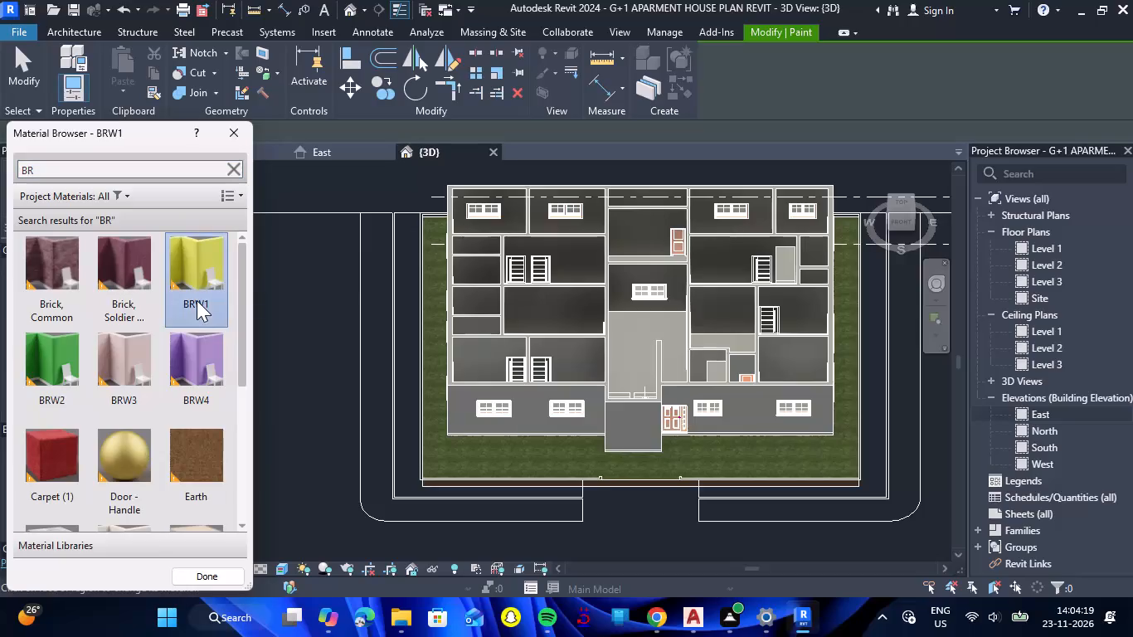
scroll(496, 216, "up", 6)
left_click(533, 217)
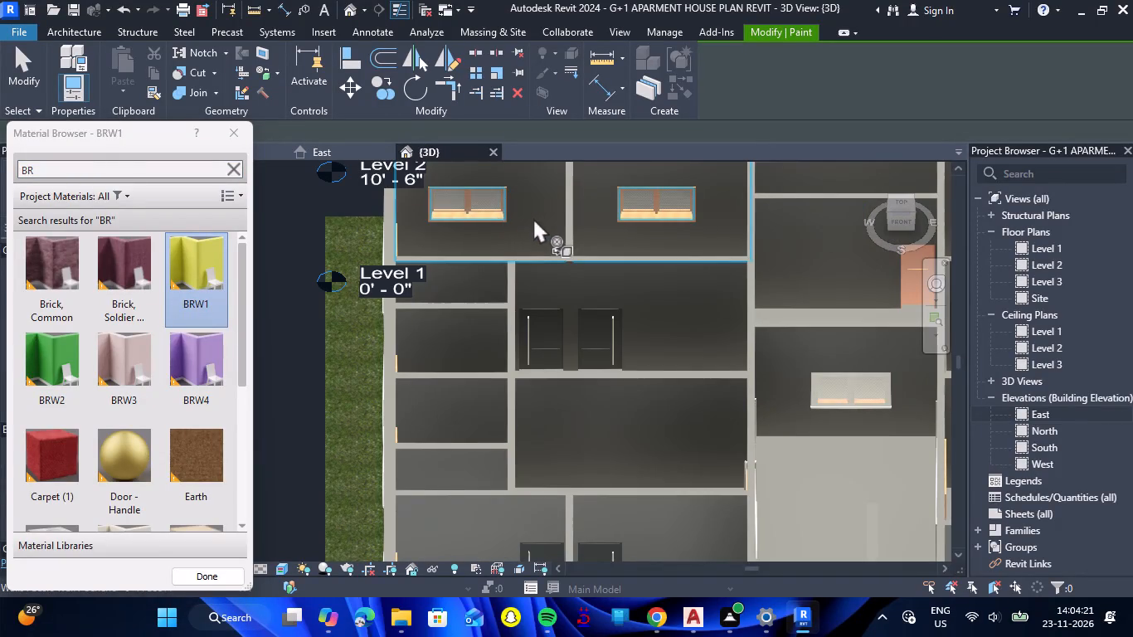
scroll(565, 280, "down", 6)
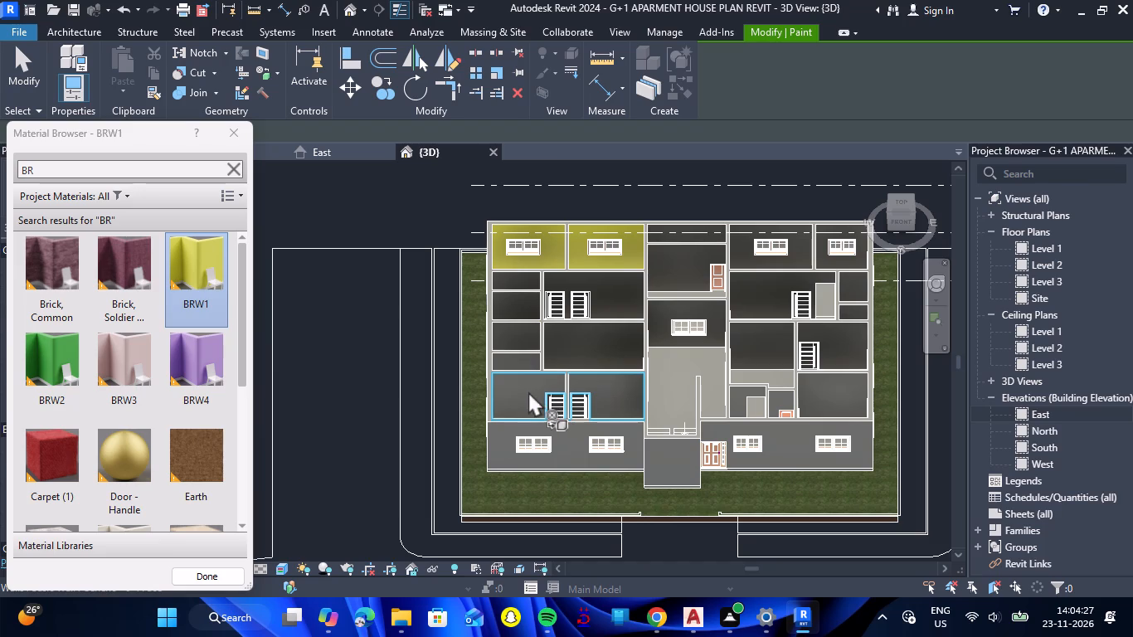
Split the 9" west exterior wall where the partition between the northwest corner room and the adjacent small-window room meets it.
scroll(474, 326, "down", 3)
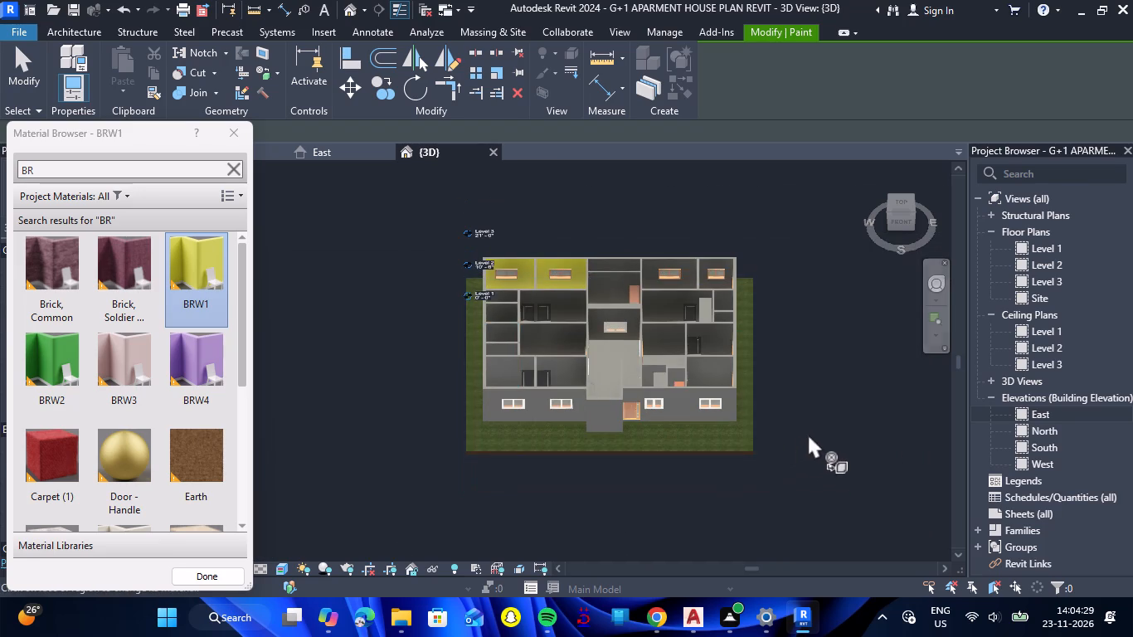
left_click_drag(819, 416, 579, 366, "shift")
right_click_drag(819, 416, 579, 366, "shift")
scroll(544, 358, "down", 11)
scroll(654, 372, "up", 8)
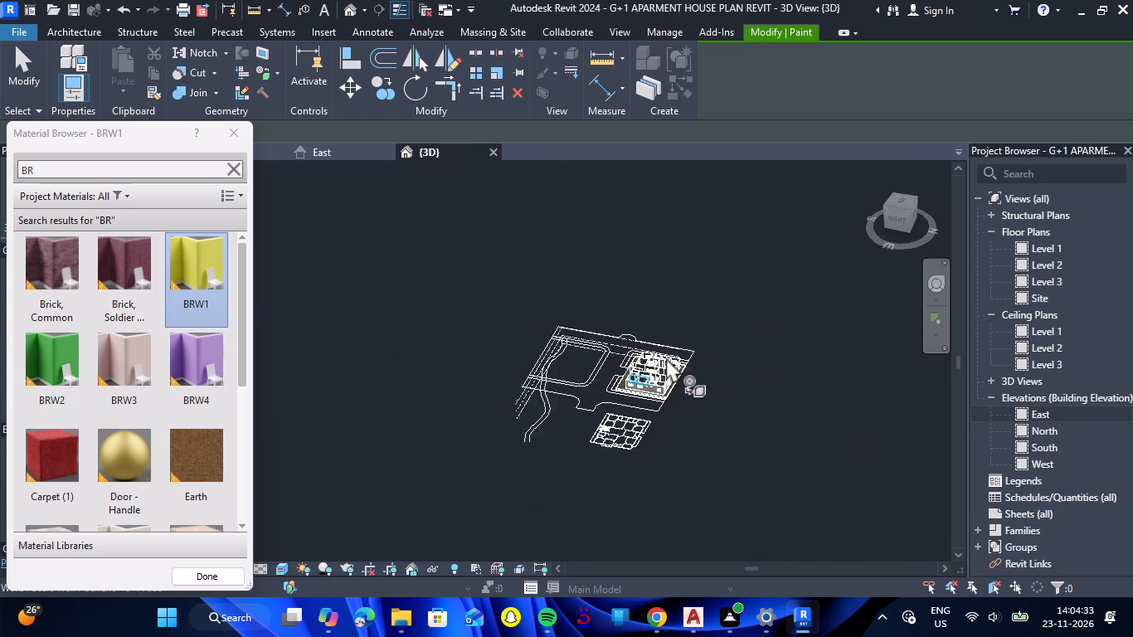
scroll(666, 357, "up", 15)
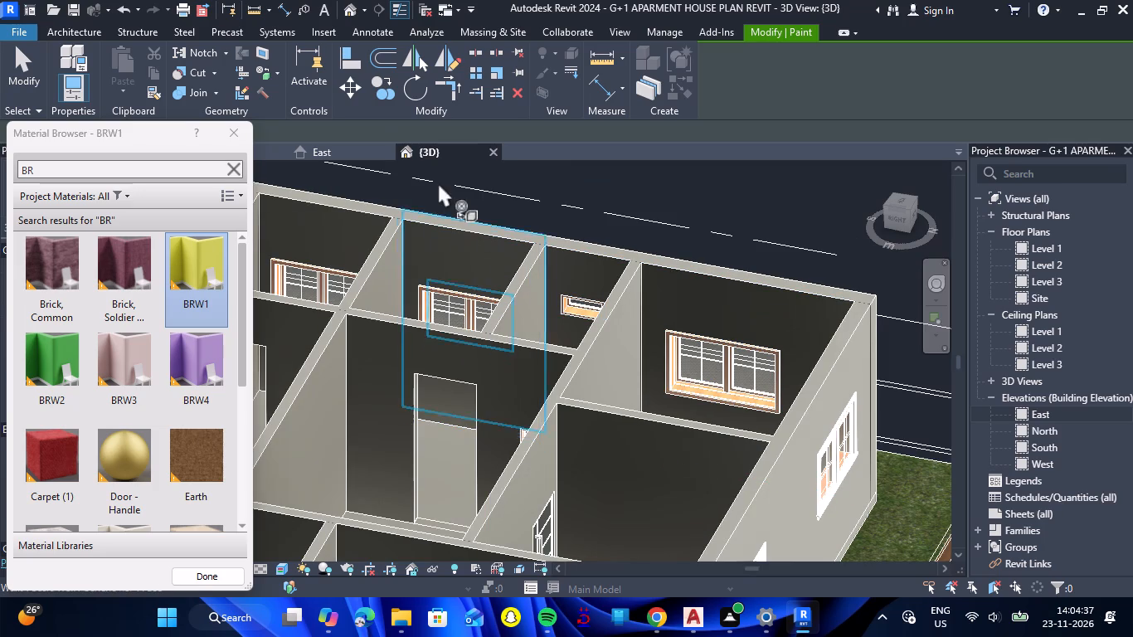
left_click(480, 51)
scroll(639, 237, "up", 4)
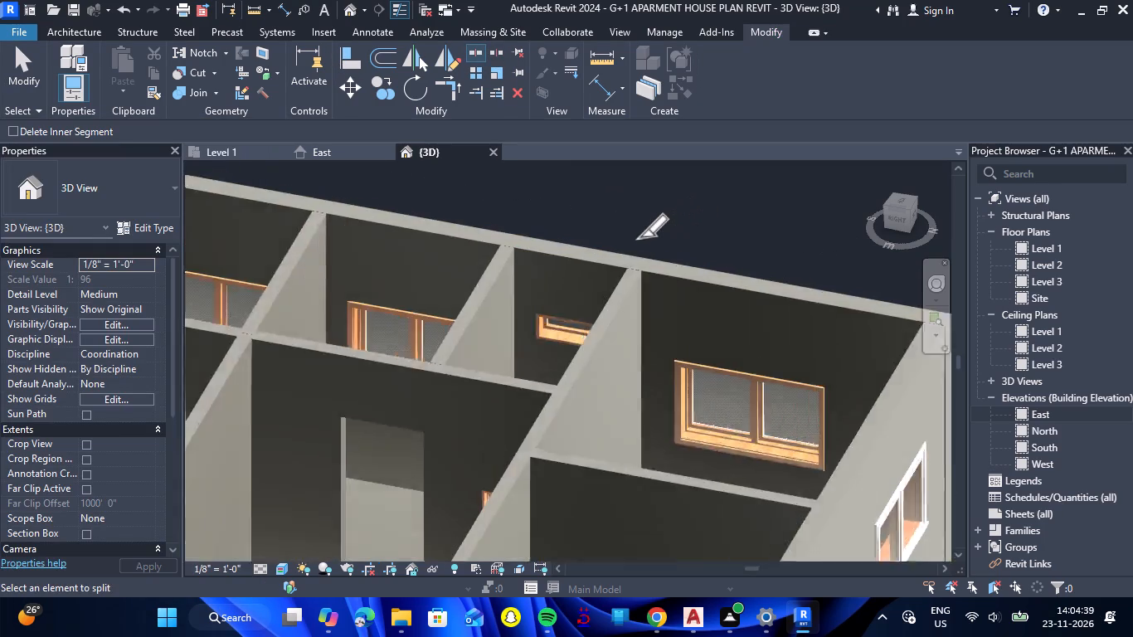
scroll(639, 237, "up", 2)
left_click(642, 271)
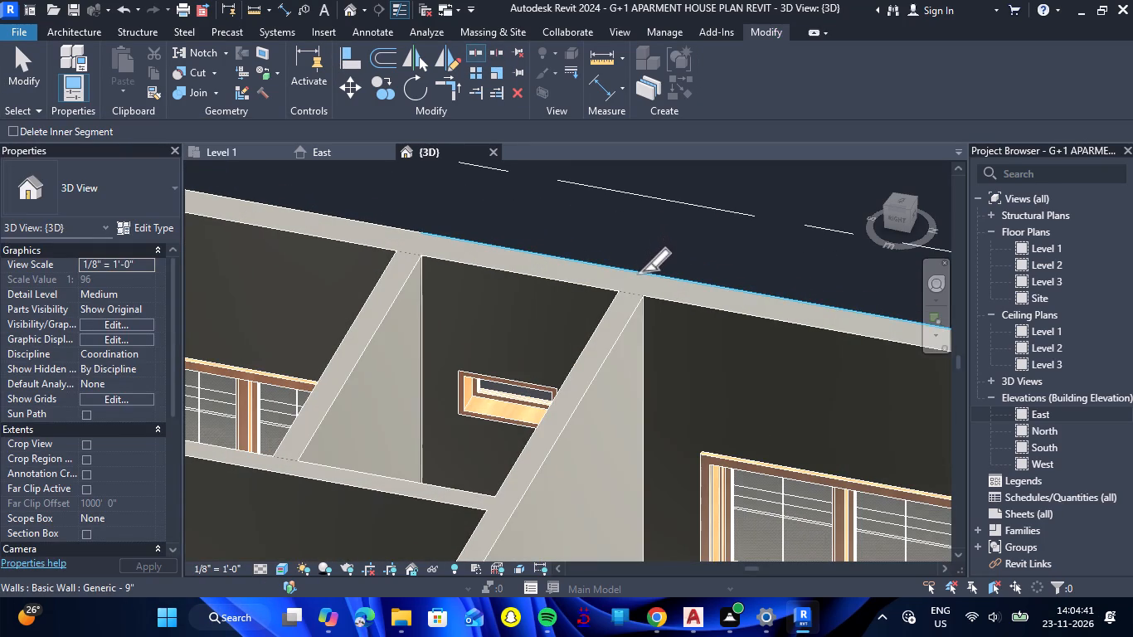
key("Escape")
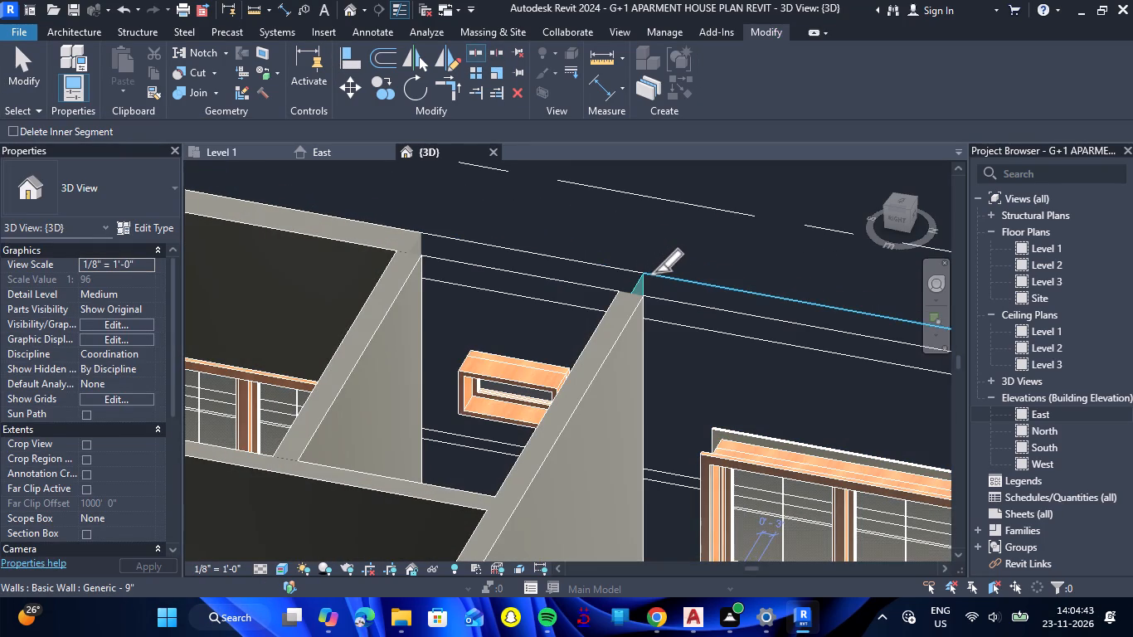
scroll(657, 280, "down", 5)
key("Escape")
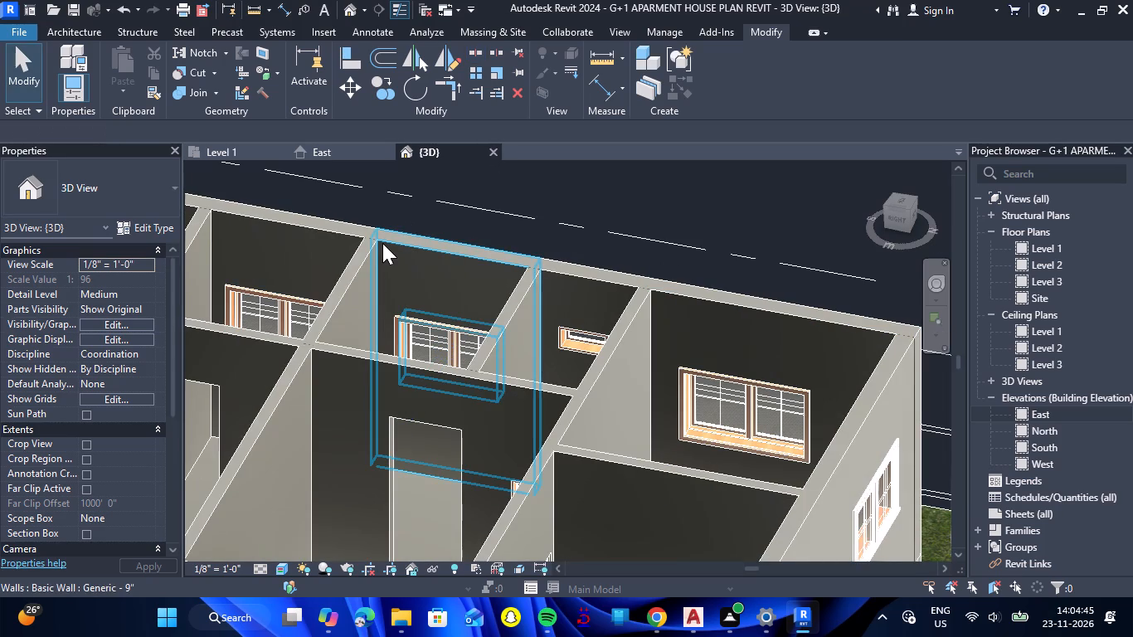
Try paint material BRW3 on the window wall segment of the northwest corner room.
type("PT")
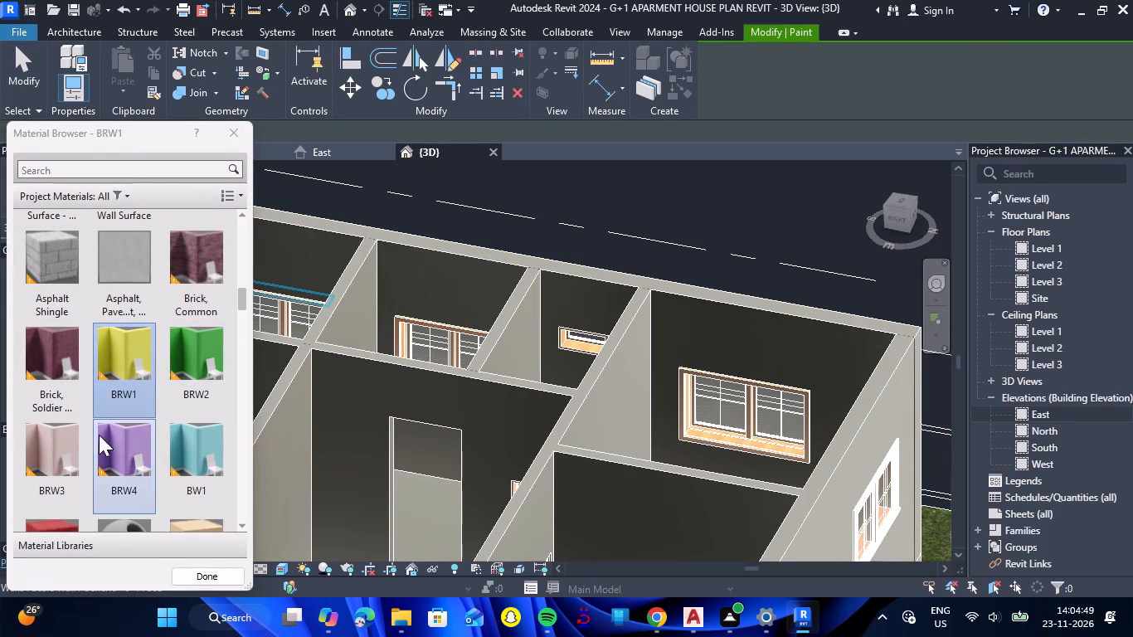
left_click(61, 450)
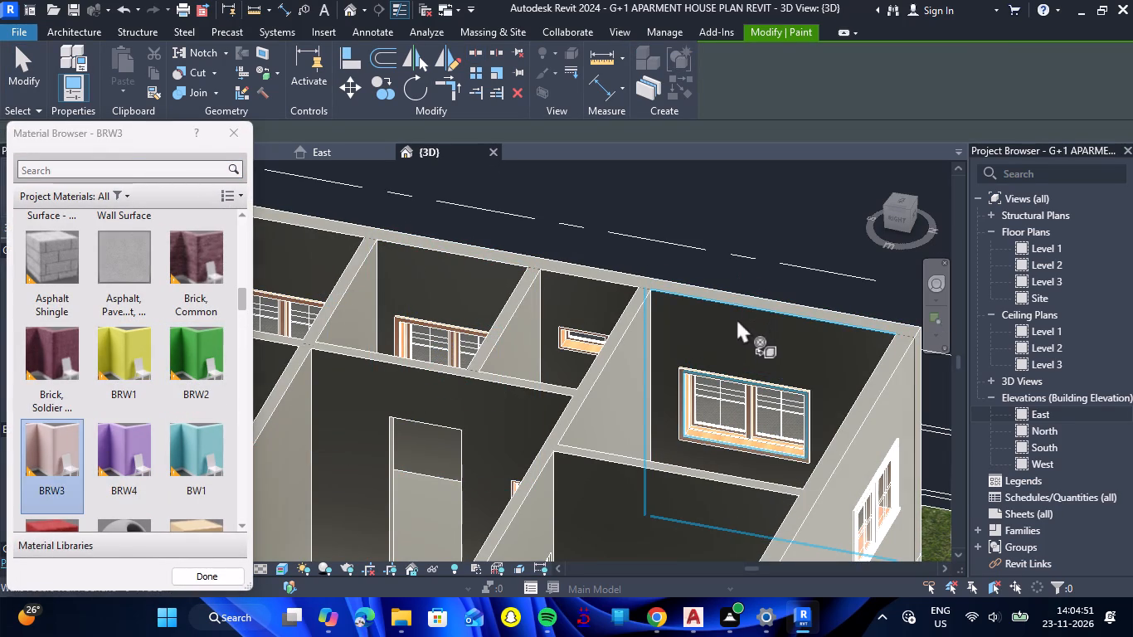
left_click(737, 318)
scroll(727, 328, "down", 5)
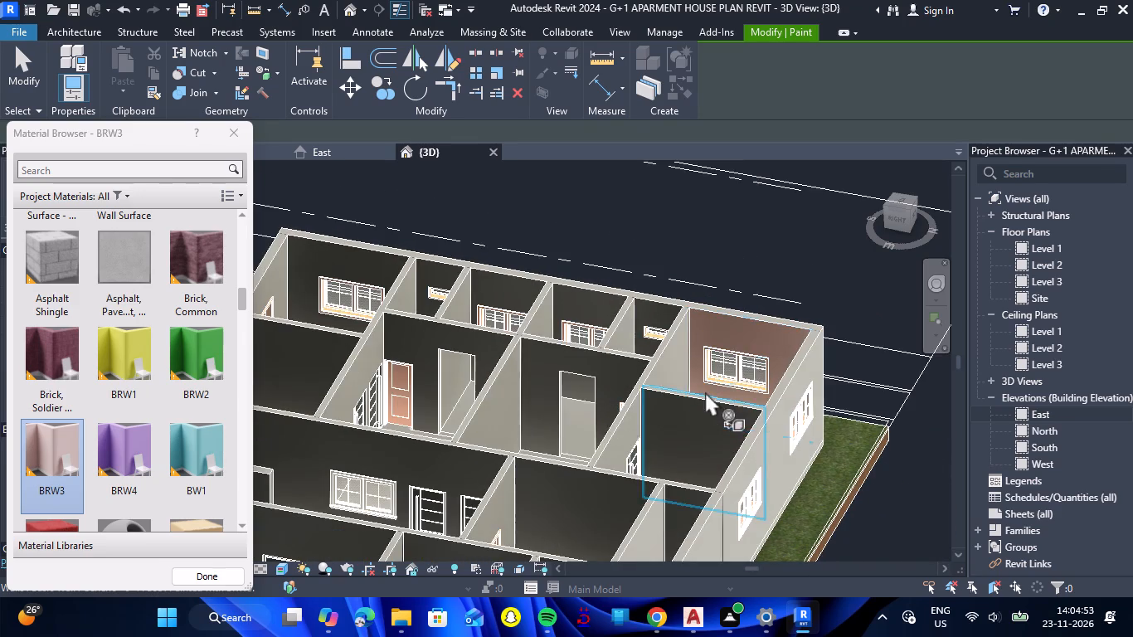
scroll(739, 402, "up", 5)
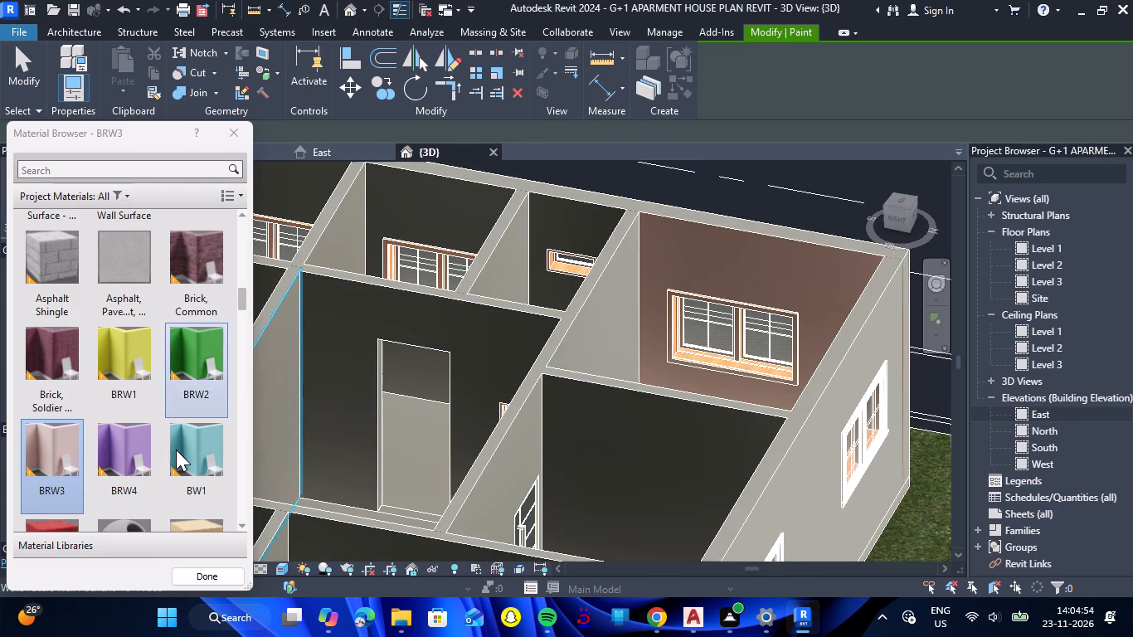
Paint the corner room's west window wall and its long south partition face with material BRW2.
left_click(176, 450)
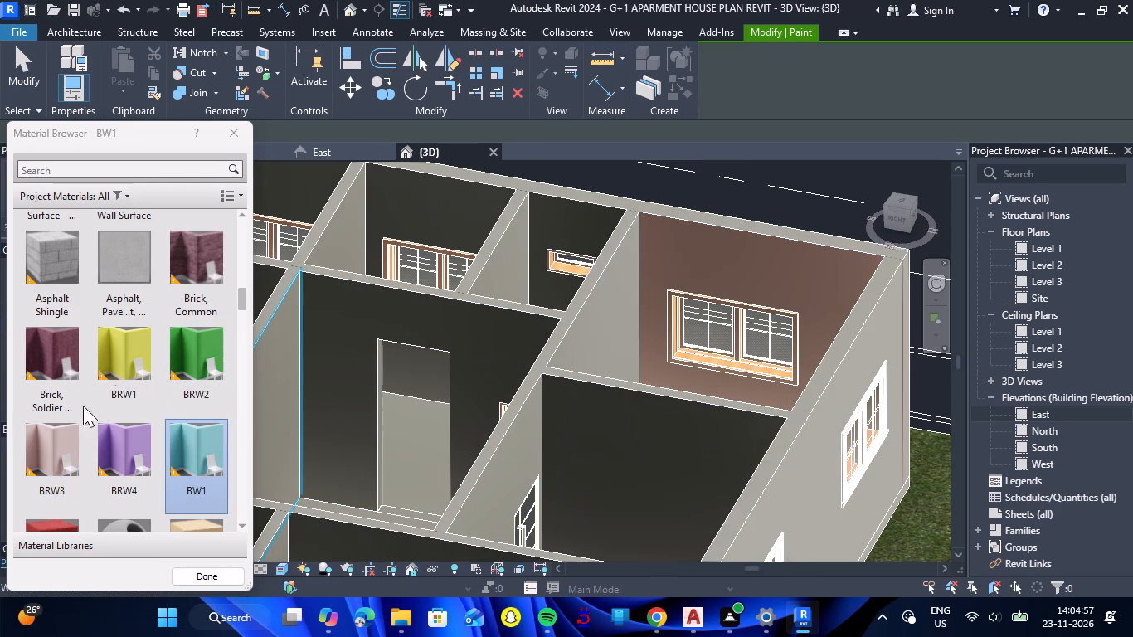
left_click(194, 388)
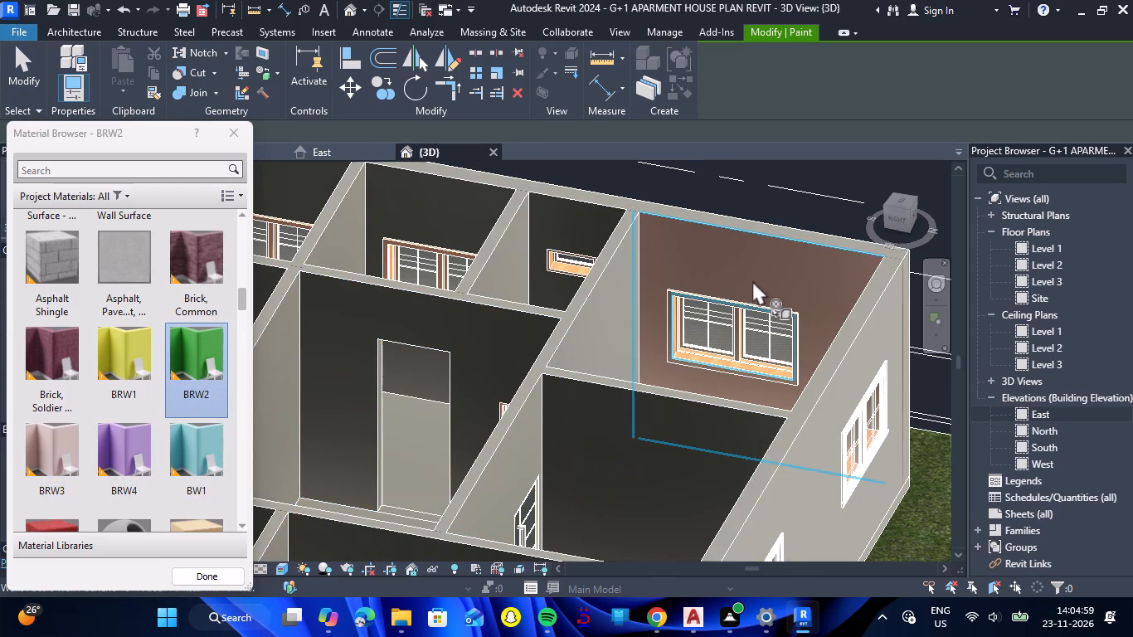
left_click(752, 278)
scroll(716, 279, "down", 2)
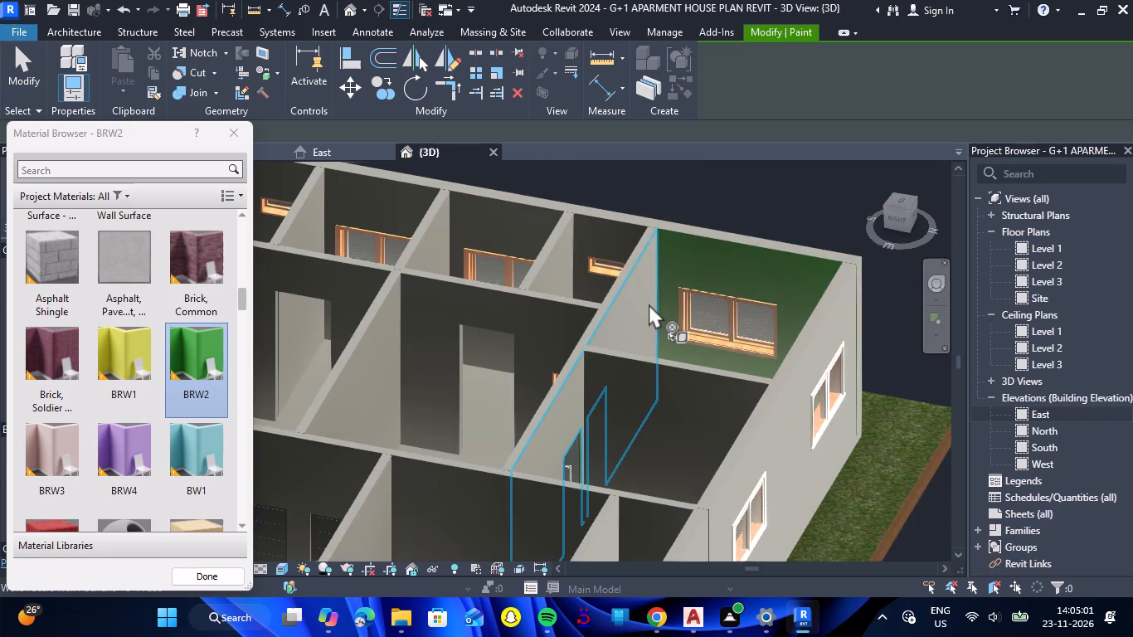
left_click(649, 304)
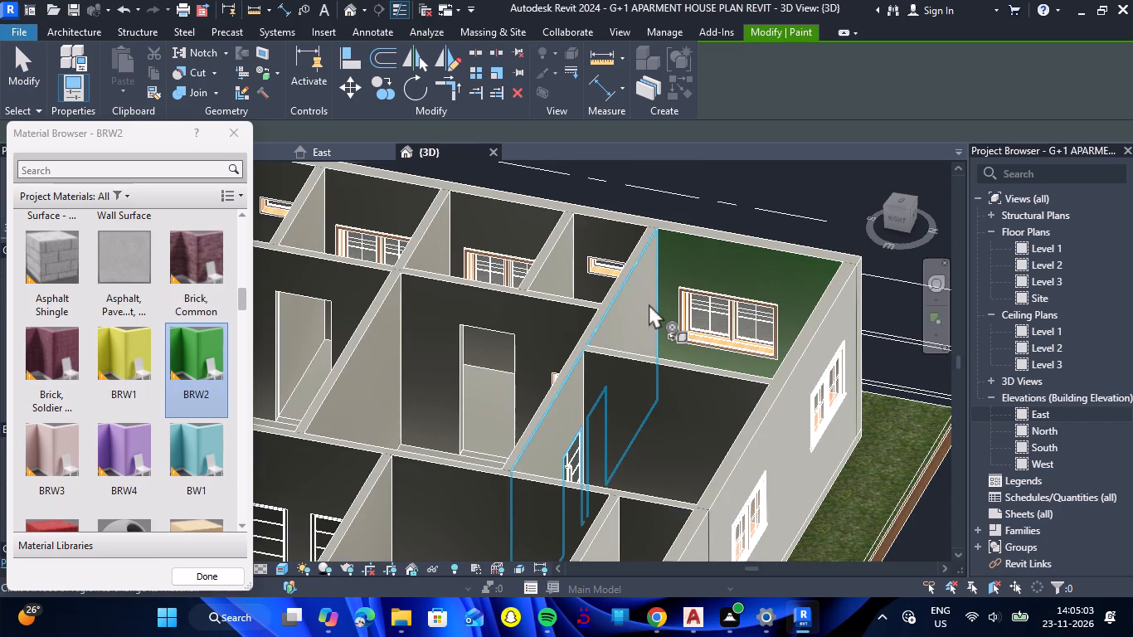
scroll(649, 304, "down", 4)
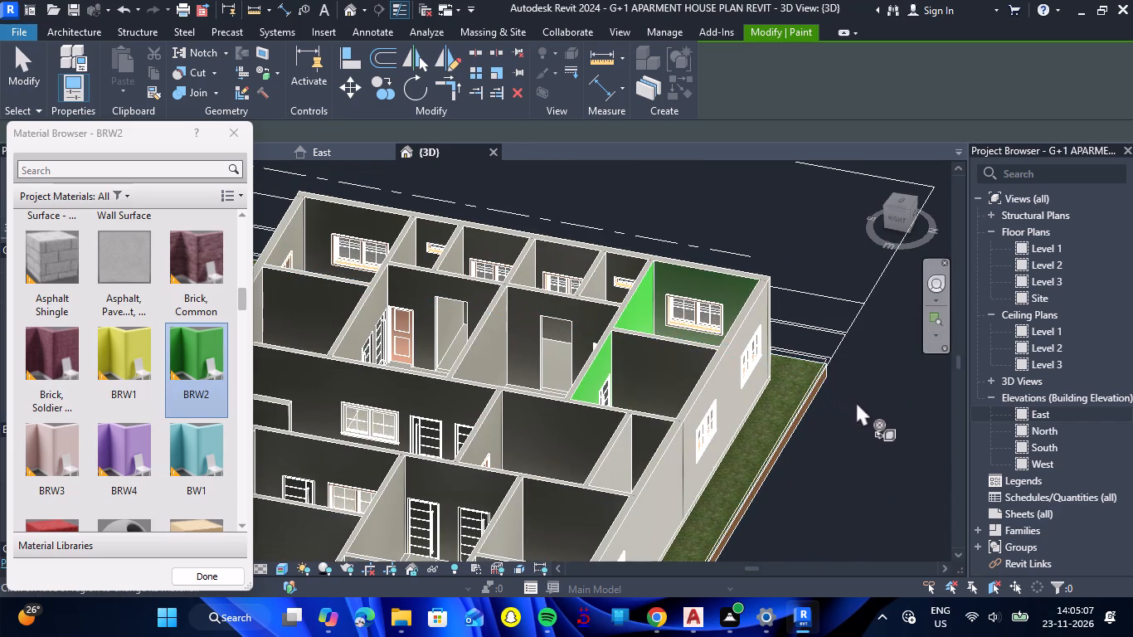
Split the long 6" interior wall where it meets the BRW2-painted partition, from the opposite side of the house.
left_click_drag(858, 403, 561, 434)
right_click_drag(858, 403, 561, 434, "shift")
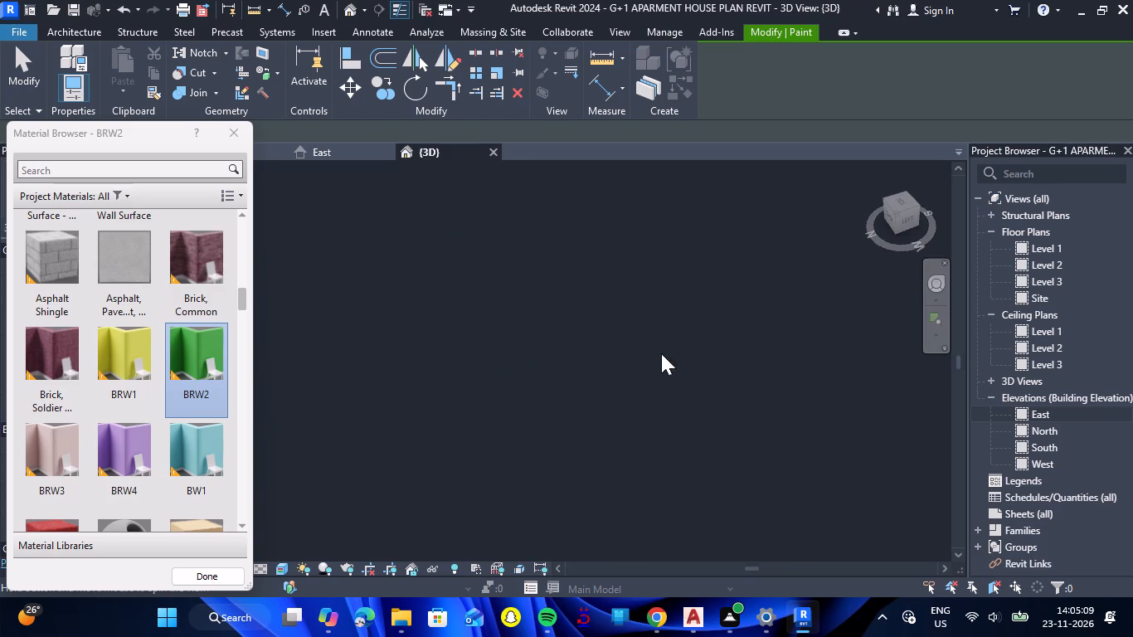
scroll(693, 324, "down", 13)
scroll(482, 471, "up", 9)
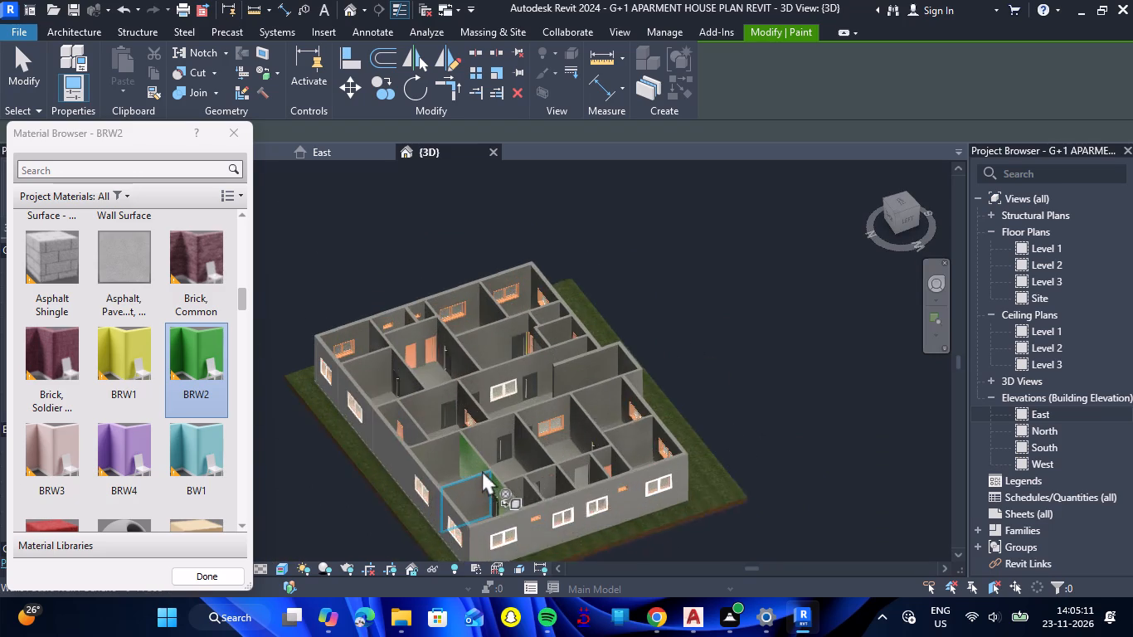
scroll(463, 467, "up", 7)
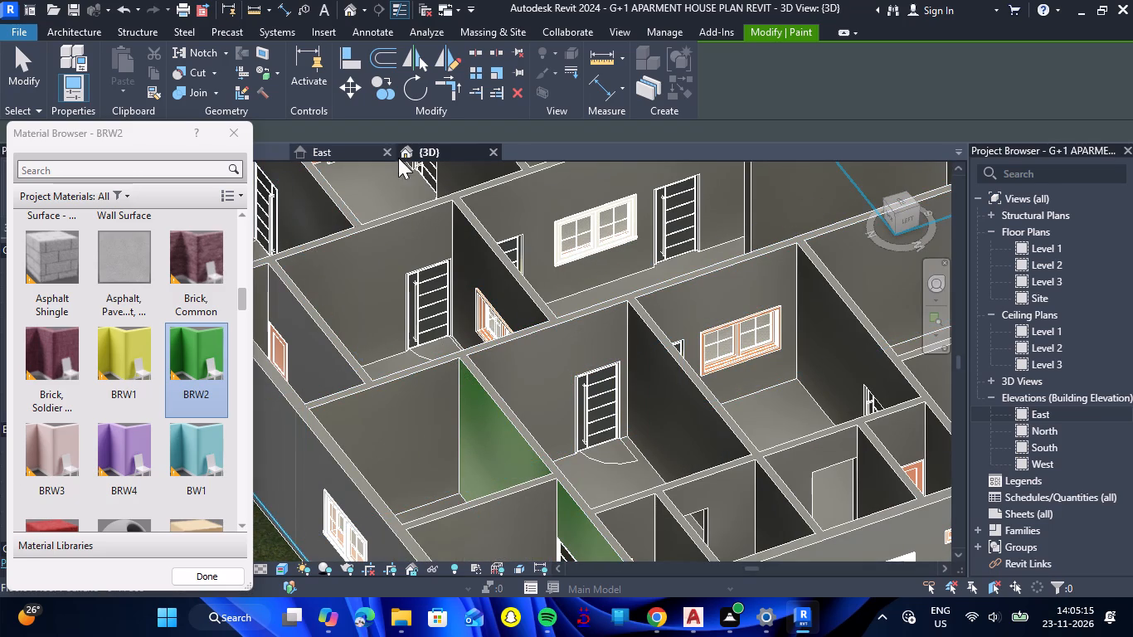
left_click(482, 53)
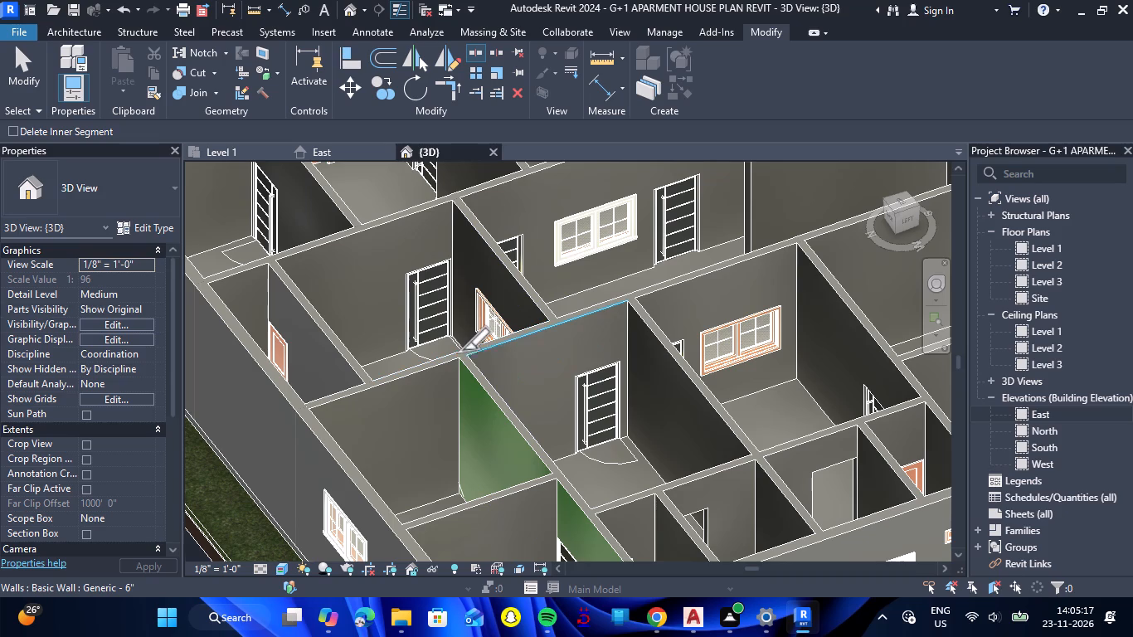
scroll(465, 350, "up", 8)
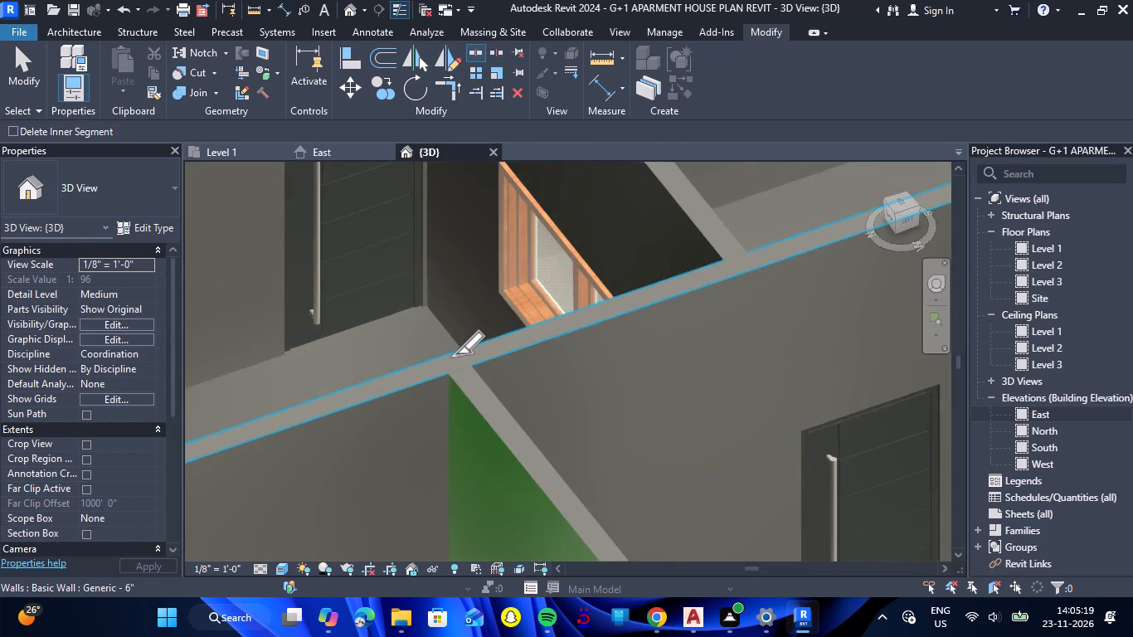
left_click(453, 350)
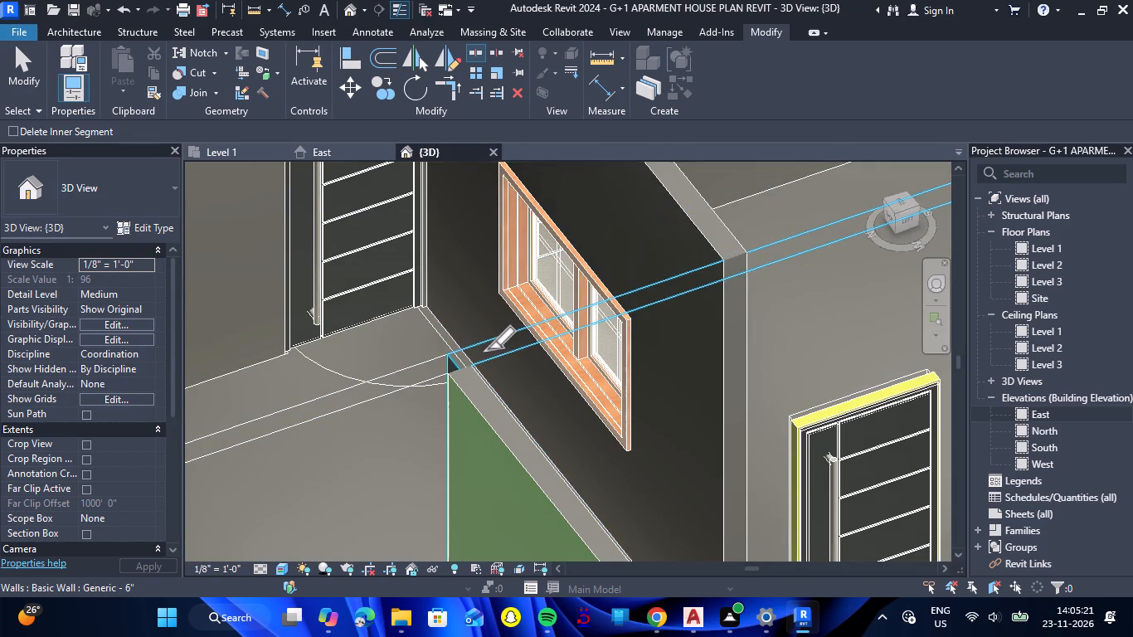
scroll(489, 348, "up", 5)
key("Escape")
scroll(484, 348, "down", 4)
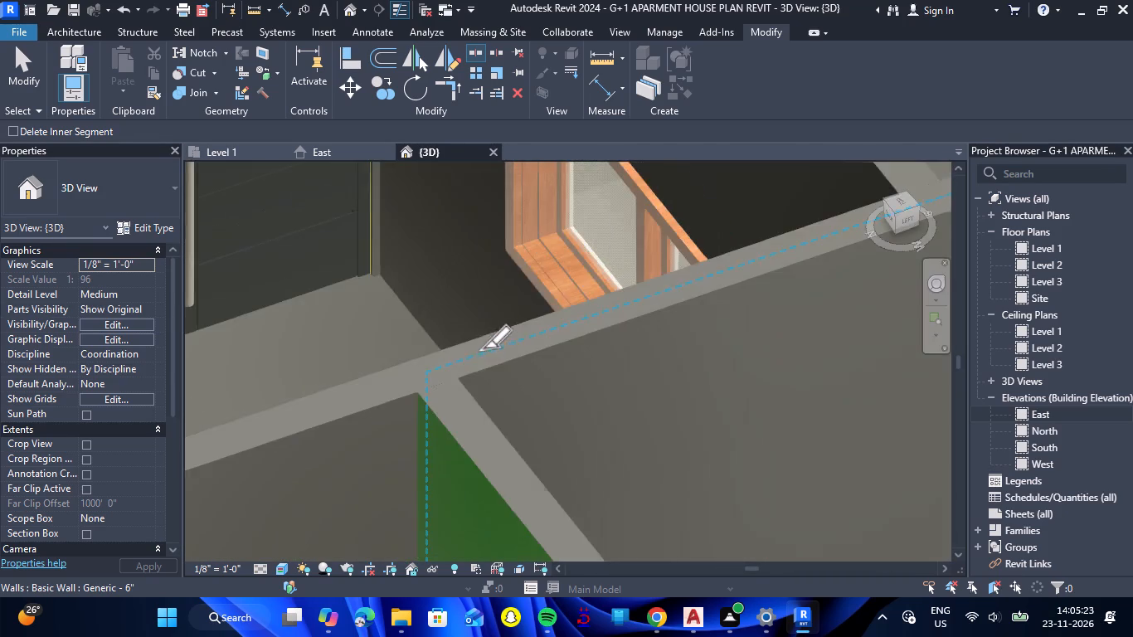
scroll(483, 348, "down", 9)
key("Escape")
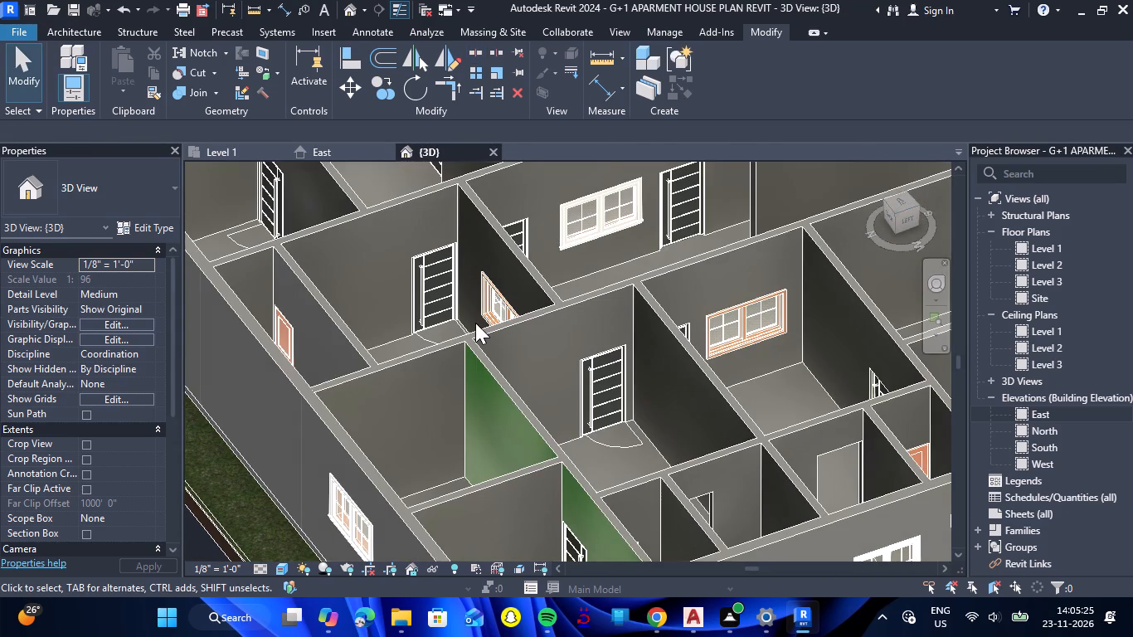
Paint the split-off interior wall face of the room next to the corner room with material BRW2.
type("PT")
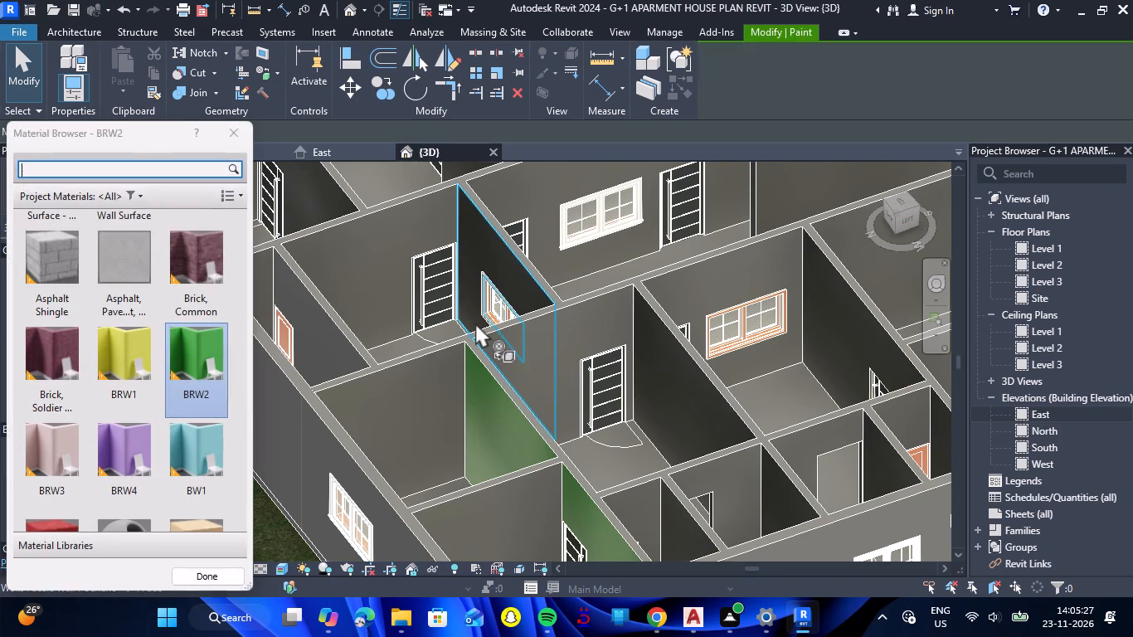
left_click(385, 399)
scroll(390, 399, "down", 4)
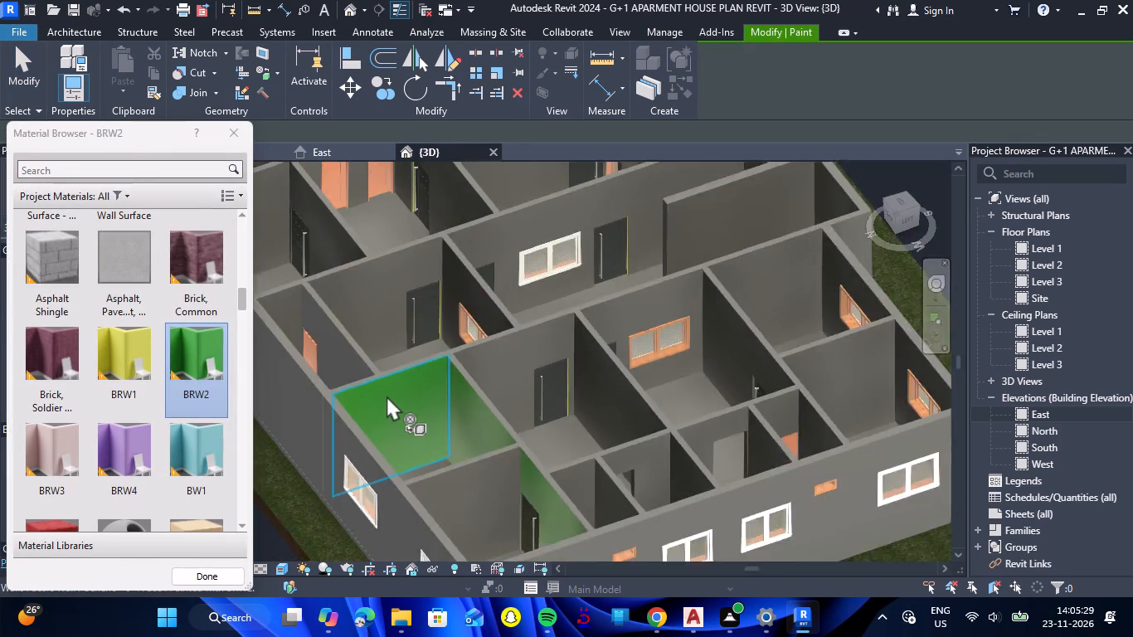
scroll(387, 396, "down", 1)
scroll(381, 421, "up", 4)
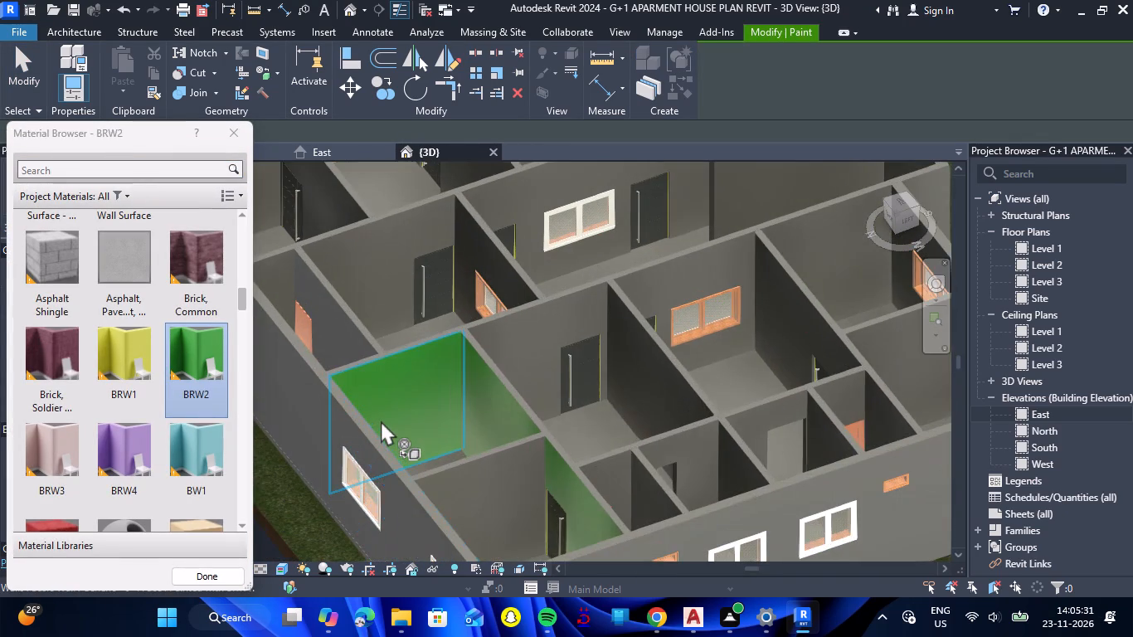
scroll(381, 421, "down", 2)
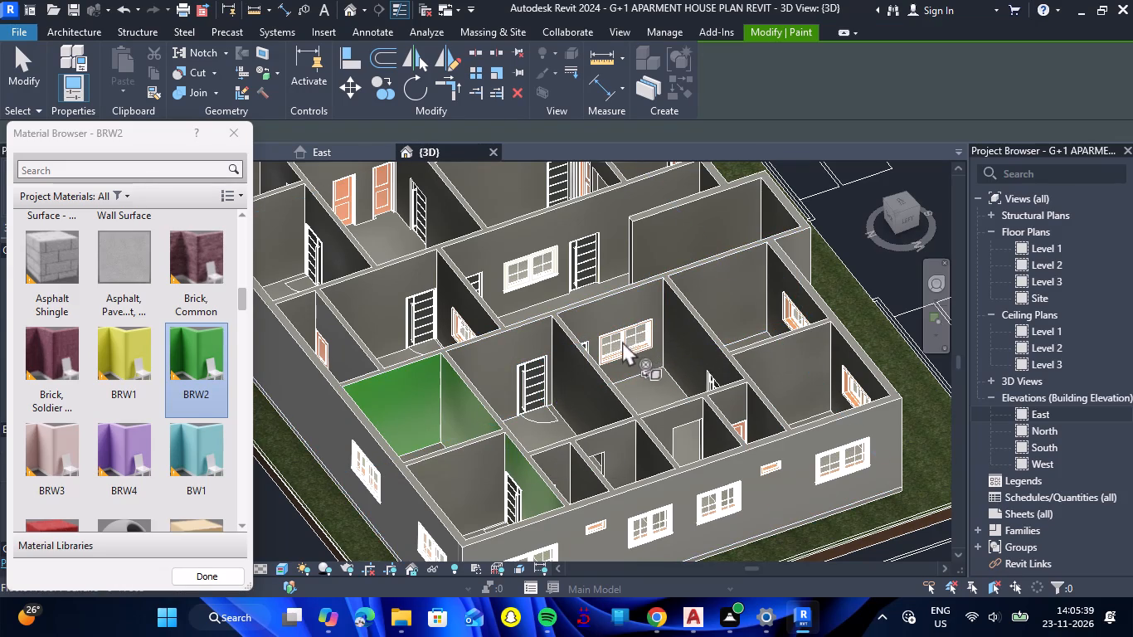
Paint both faces of the partition between the northwest corner bedroom and the adjacent bedroom with material BRW1.
left_click(122, 370)
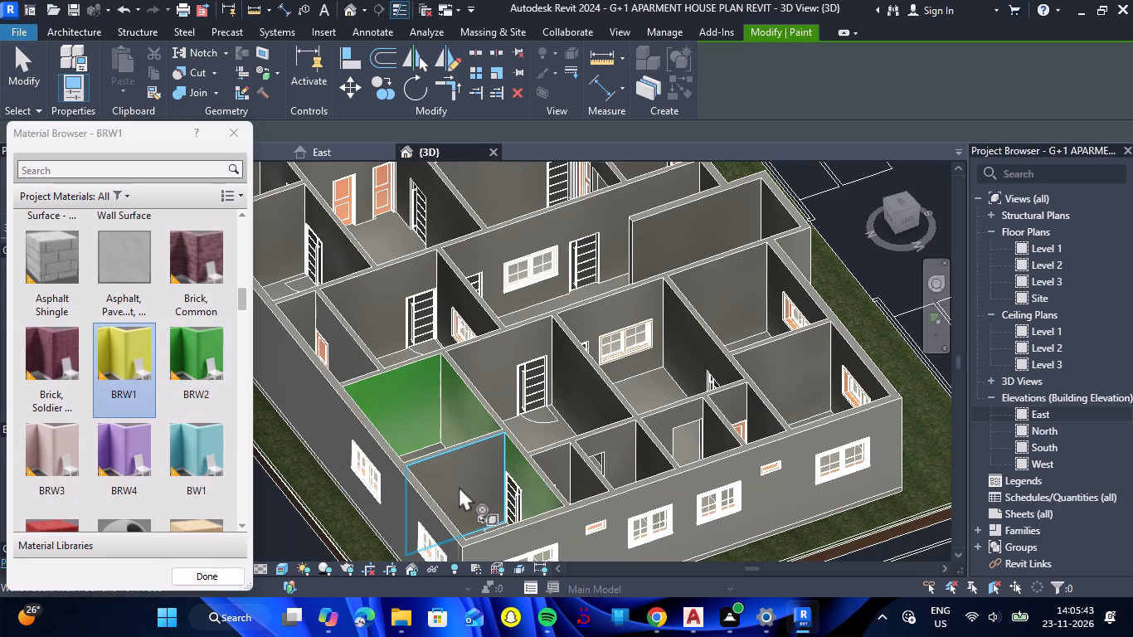
left_click(459, 486)
scroll(347, 421, "down", 5)
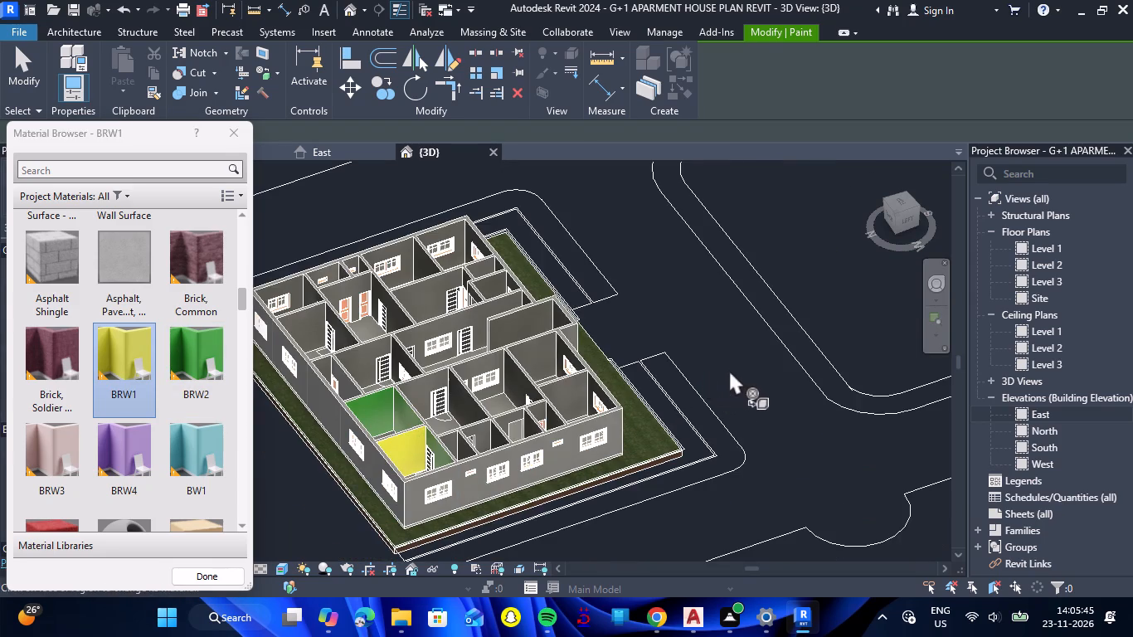
left_click_drag(729, 370, 605, 402, "shift")
right_click_drag(729, 370, 605, 402, "shift")
scroll(610, 398, "down", 7)
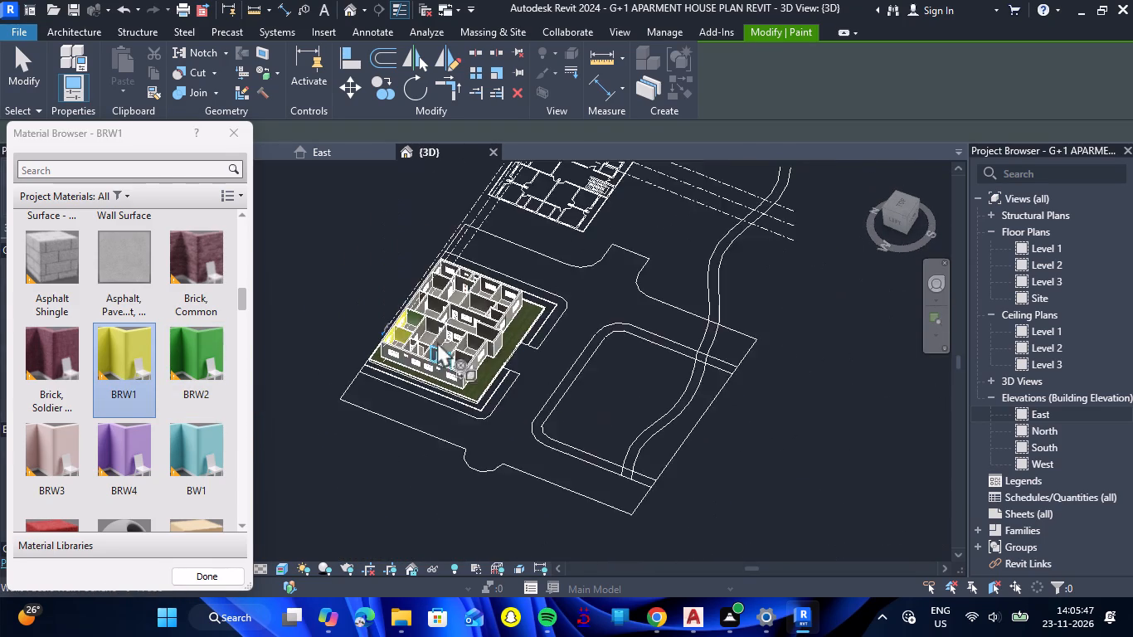
scroll(403, 333, "up", 15)
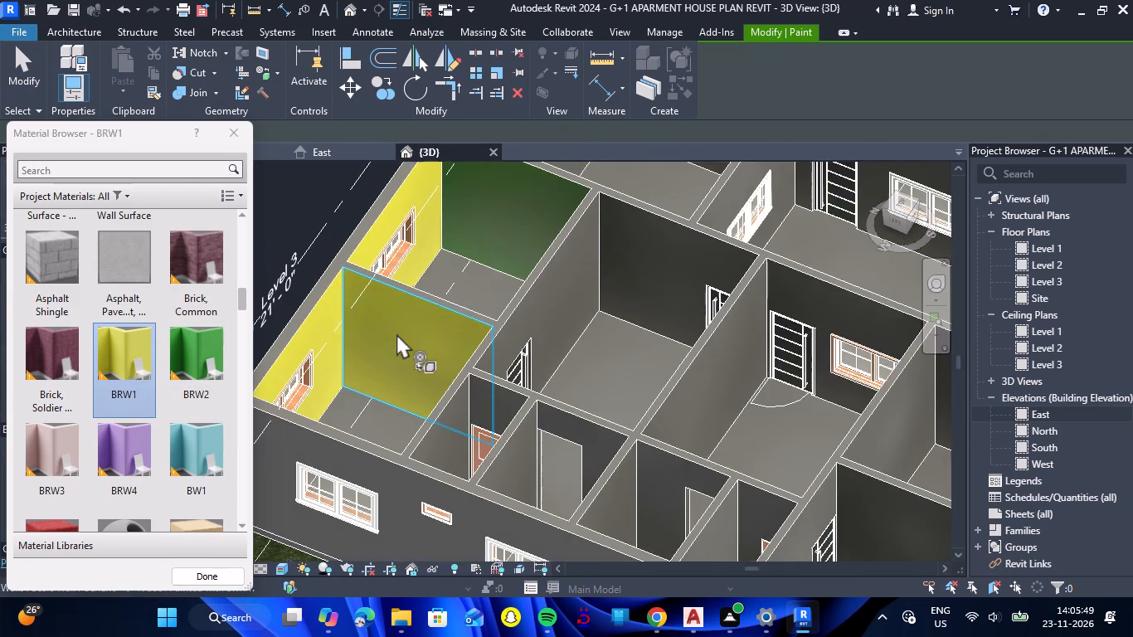
scroll(396, 333, "down", 7)
scroll(334, 431, "up", 1)
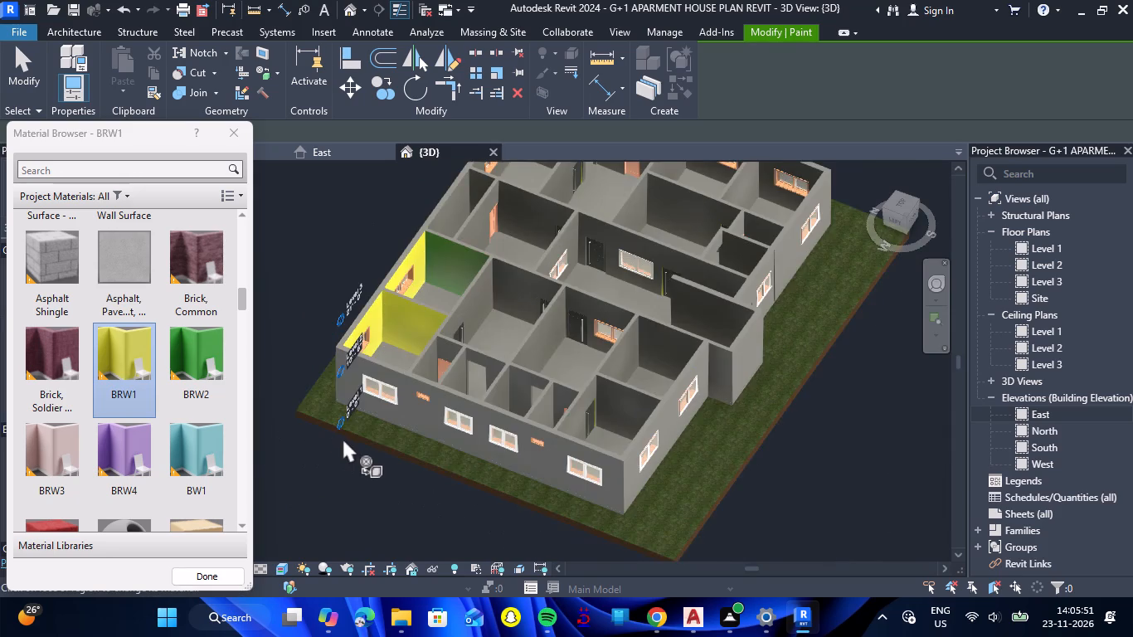
scroll(326, 430, "down", 2)
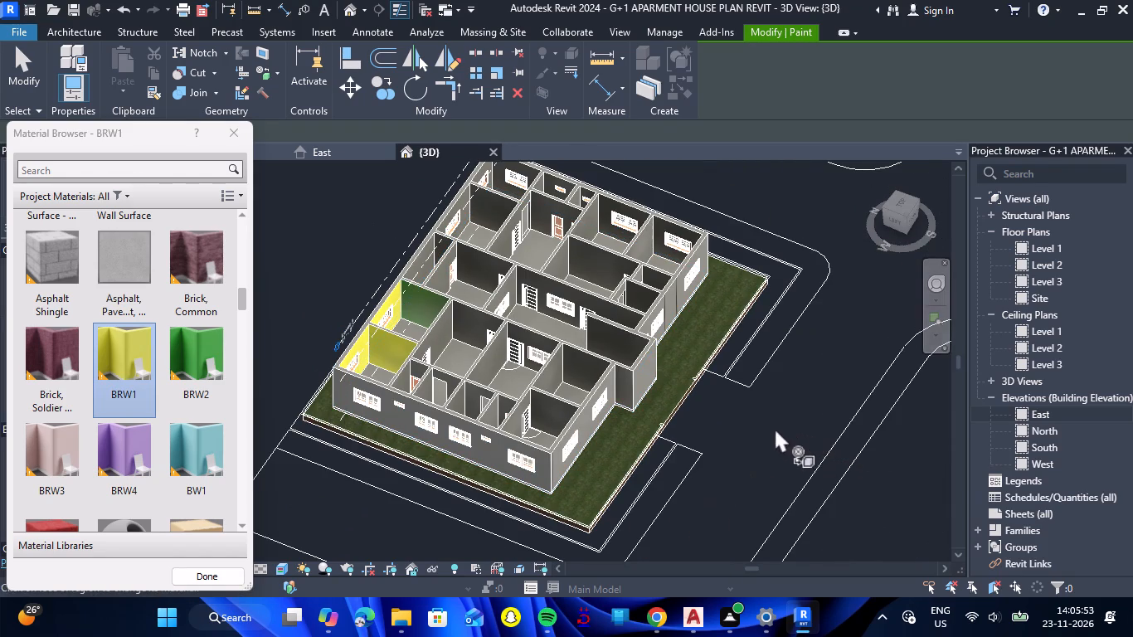
right_click_drag(774, 427, 545, 417, "shift")
left_click_drag(774, 427, 545, 417, "shift")
scroll(557, 399, "down", 7)
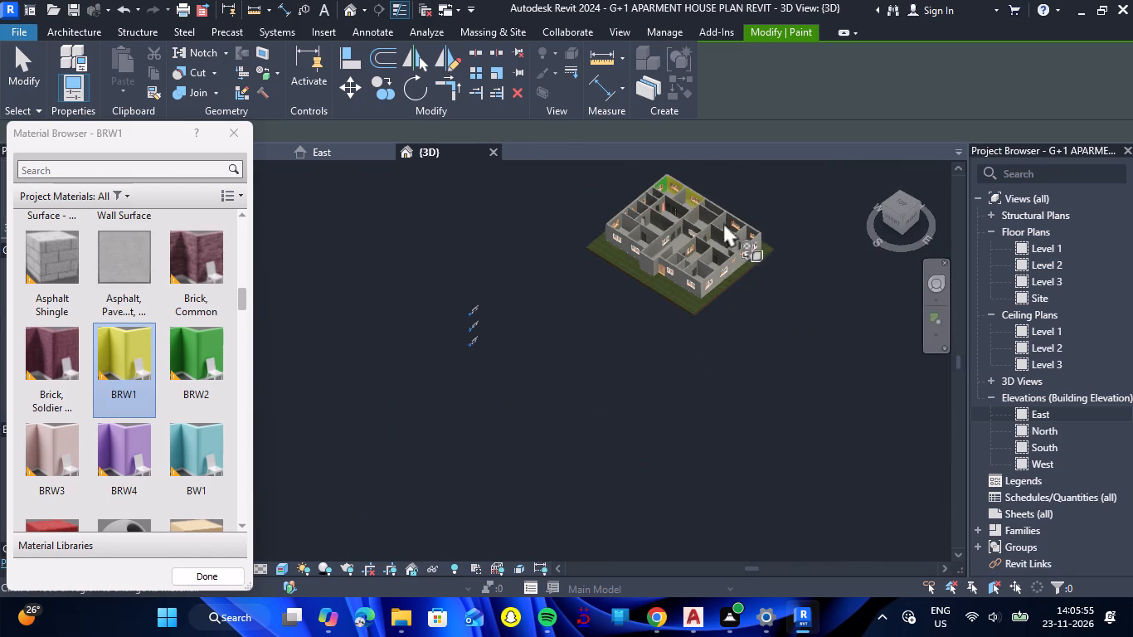
scroll(679, 199, "up", 9)
left_click(686, 196)
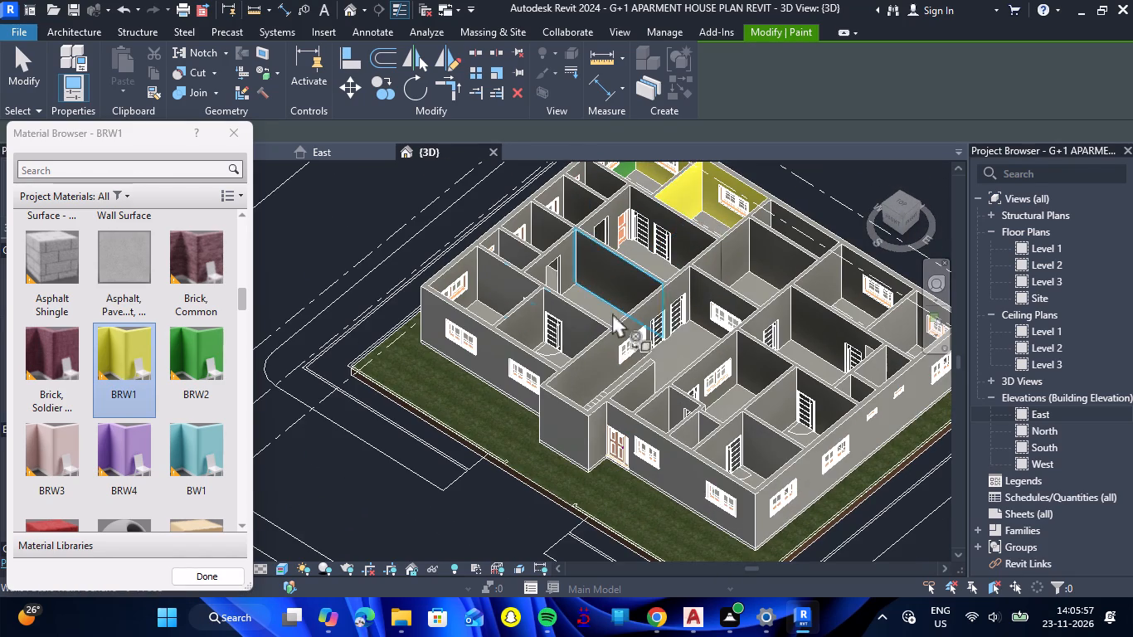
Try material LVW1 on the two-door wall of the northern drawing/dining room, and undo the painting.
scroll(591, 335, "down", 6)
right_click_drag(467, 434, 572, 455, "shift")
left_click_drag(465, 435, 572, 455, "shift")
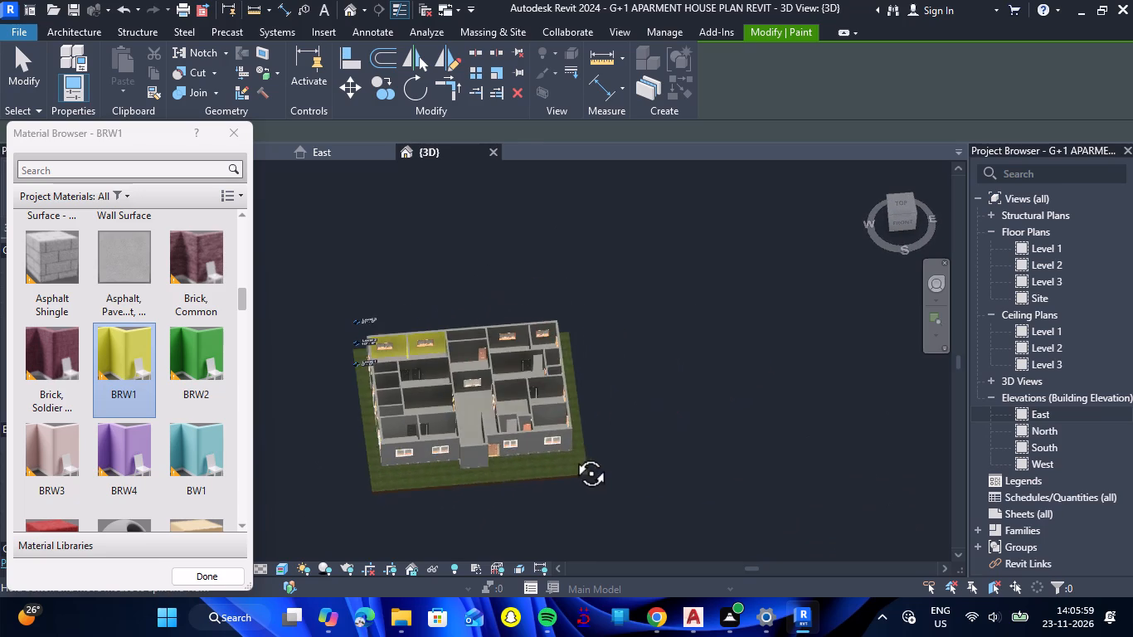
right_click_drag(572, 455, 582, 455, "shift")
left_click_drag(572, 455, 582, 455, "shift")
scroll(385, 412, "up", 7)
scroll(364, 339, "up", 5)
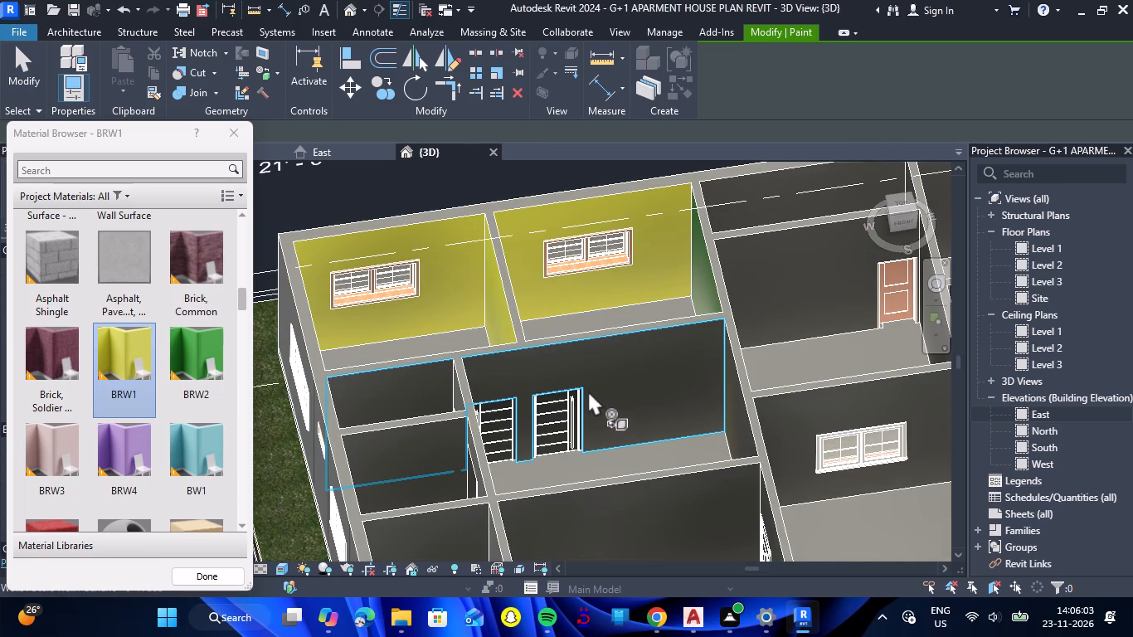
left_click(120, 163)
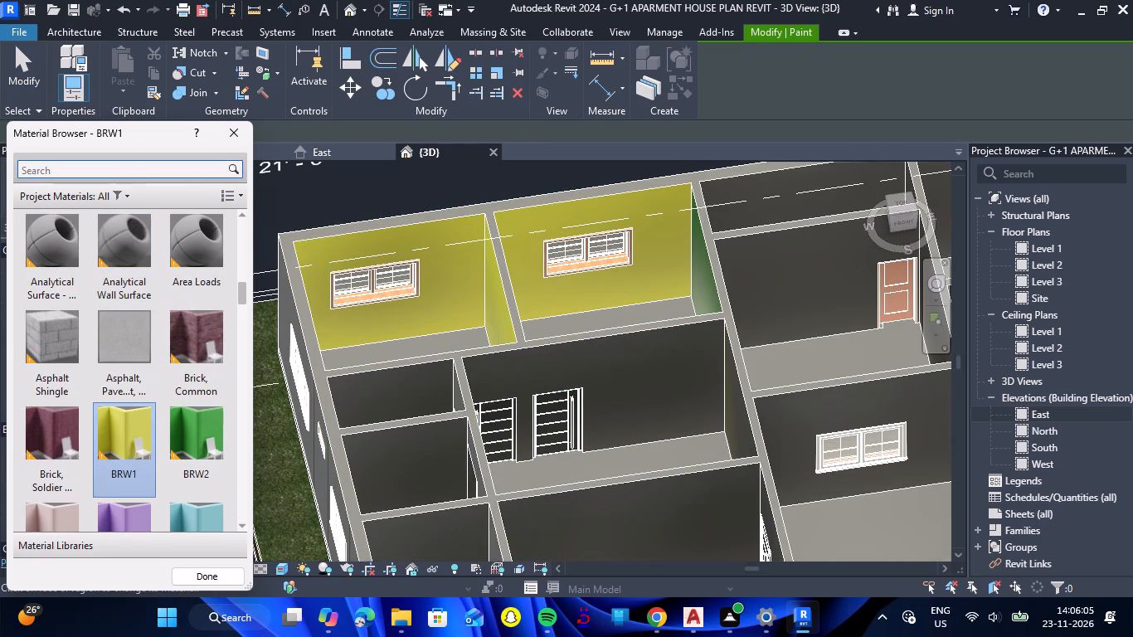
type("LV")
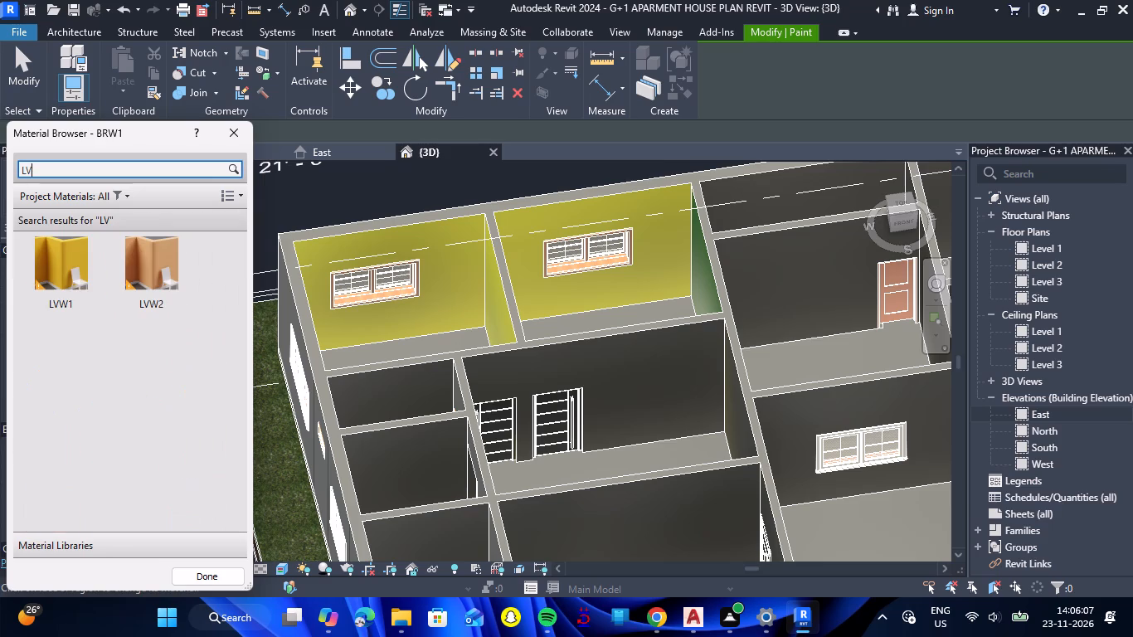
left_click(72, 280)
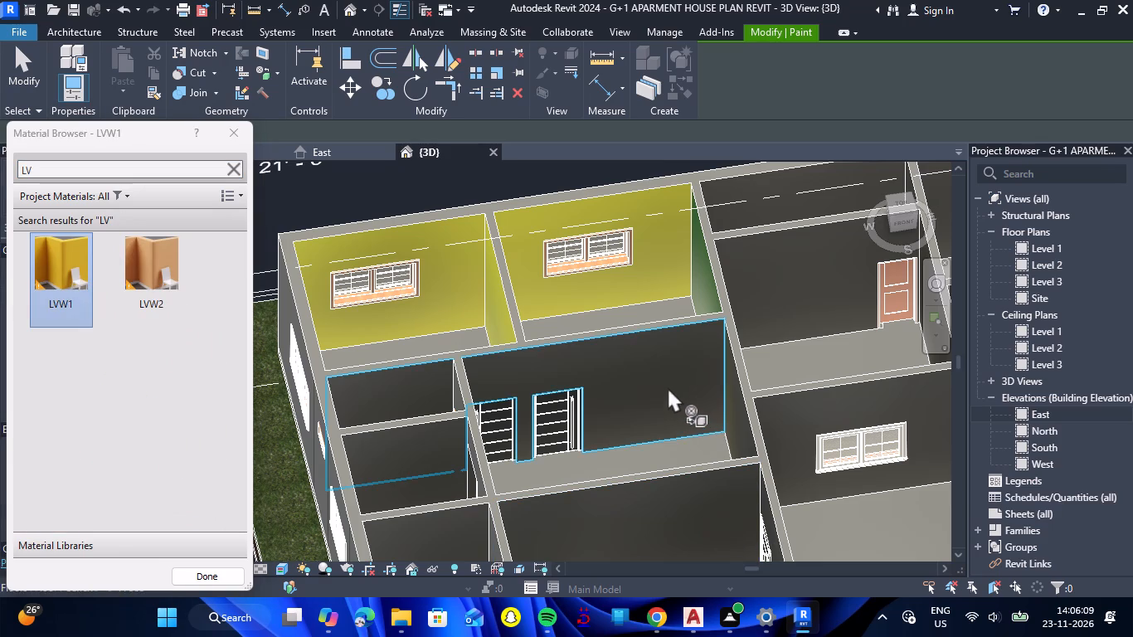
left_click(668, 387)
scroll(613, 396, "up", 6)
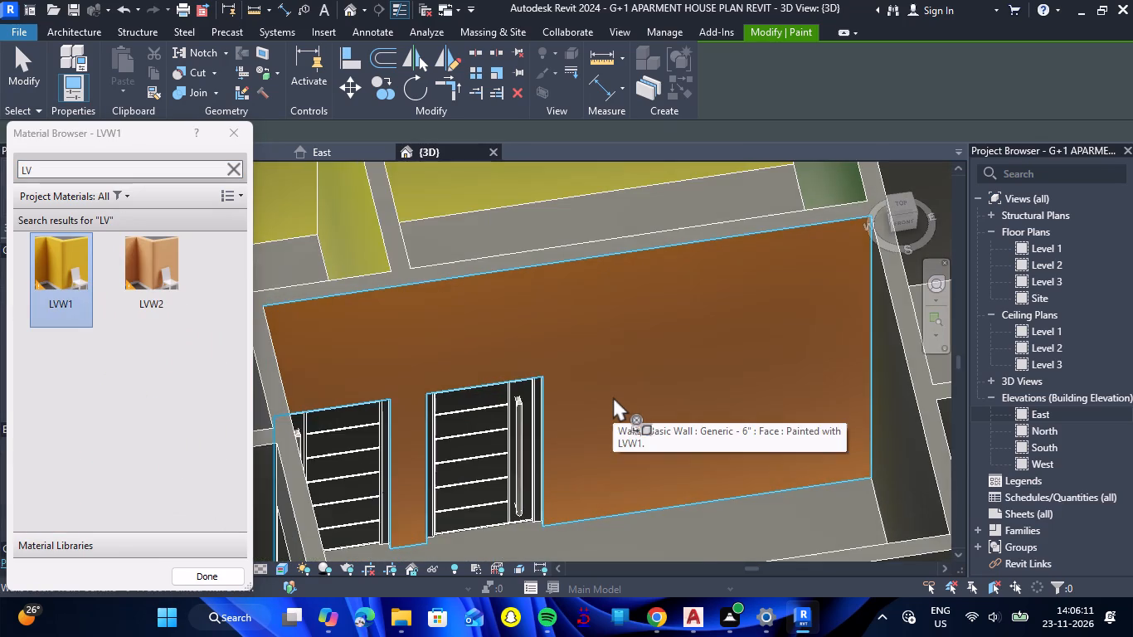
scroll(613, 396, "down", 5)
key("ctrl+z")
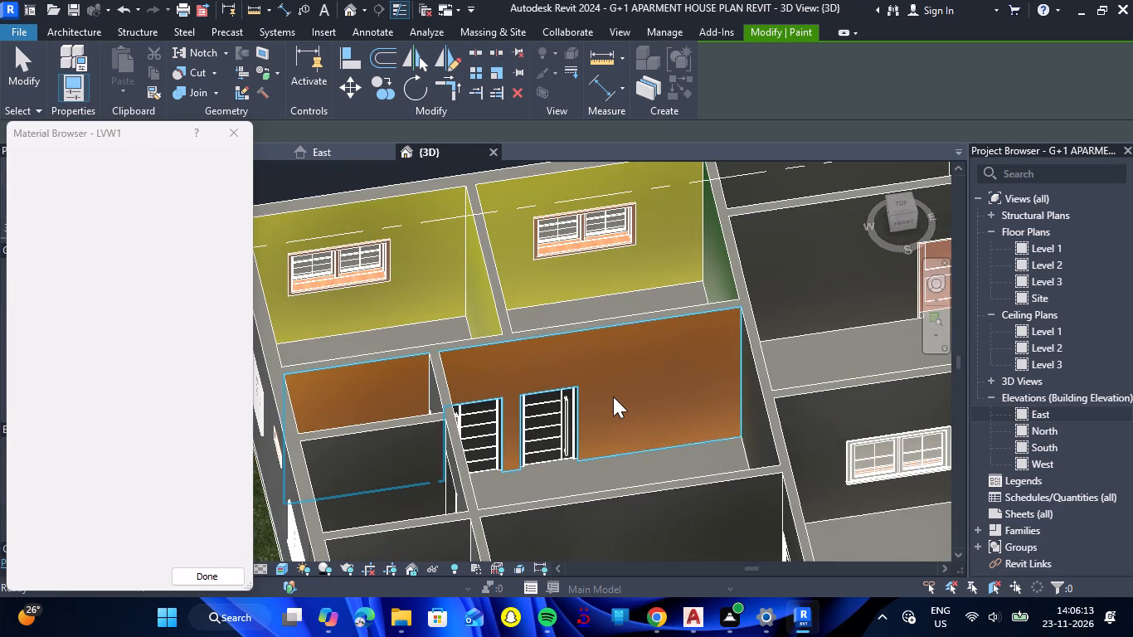
Split the 6" wall south of the two northwest bedrooms where the WC+bath side wall meets it, beside the drawing/dining room.
scroll(567, 390, "up", 2)
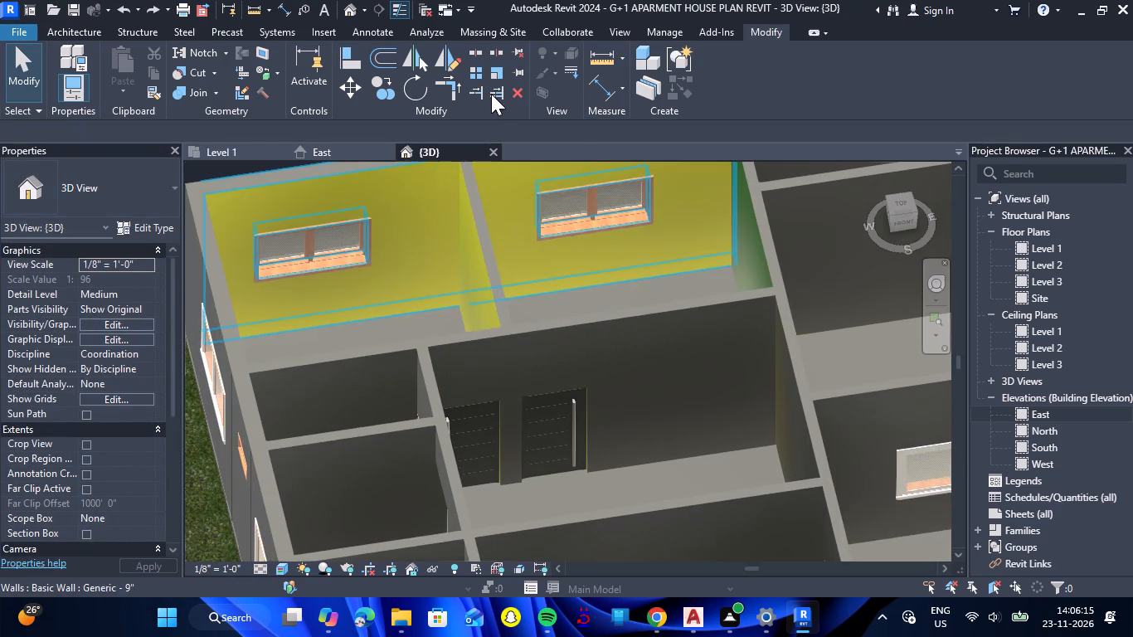
left_click(476, 57)
scroll(416, 343, "up", 7)
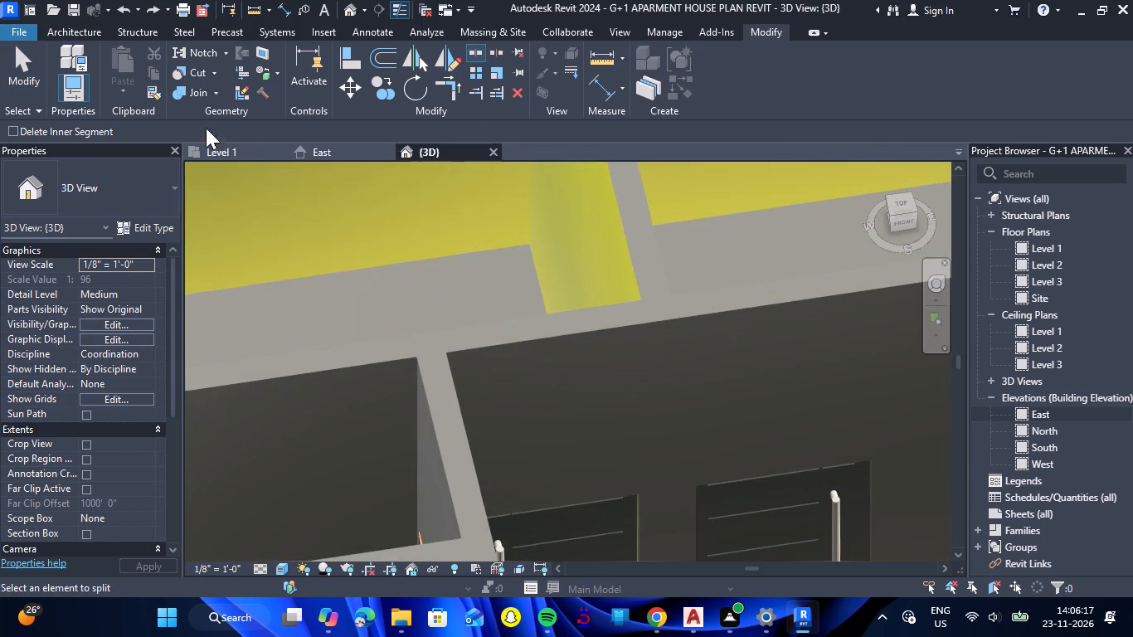
left_click(218, 143)
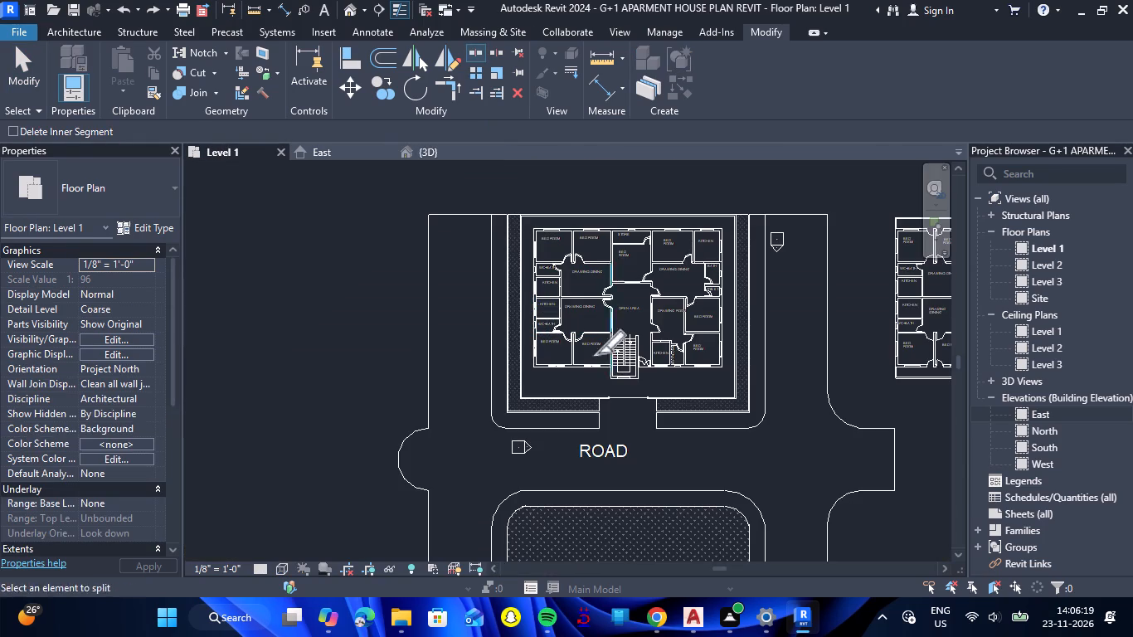
scroll(569, 251, "up", 15)
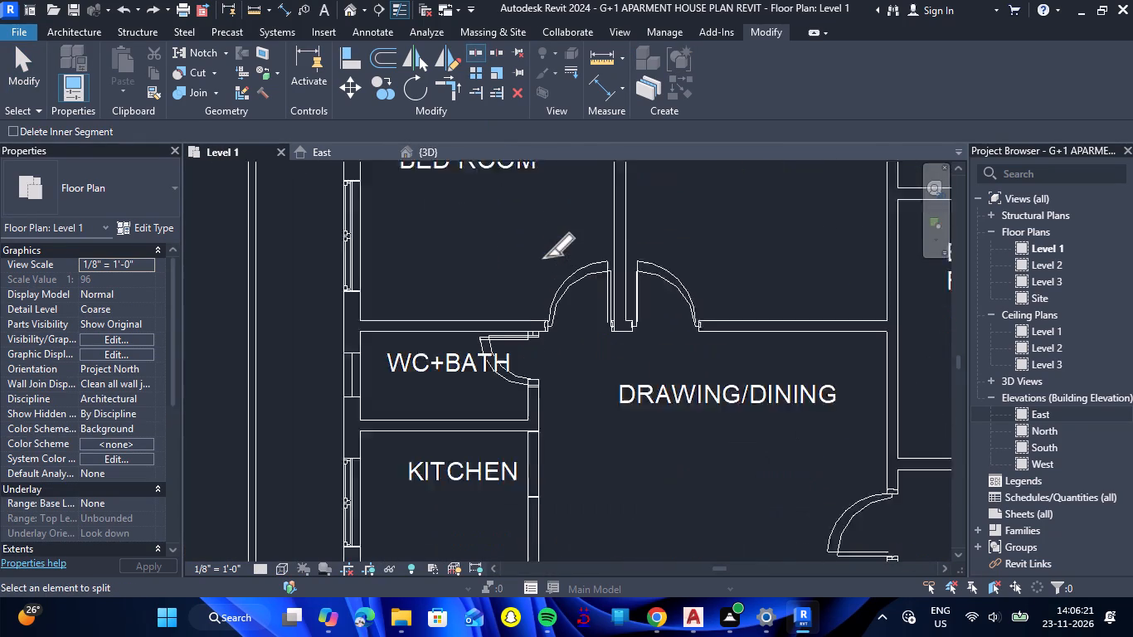
scroll(627, 319, "up", 1)
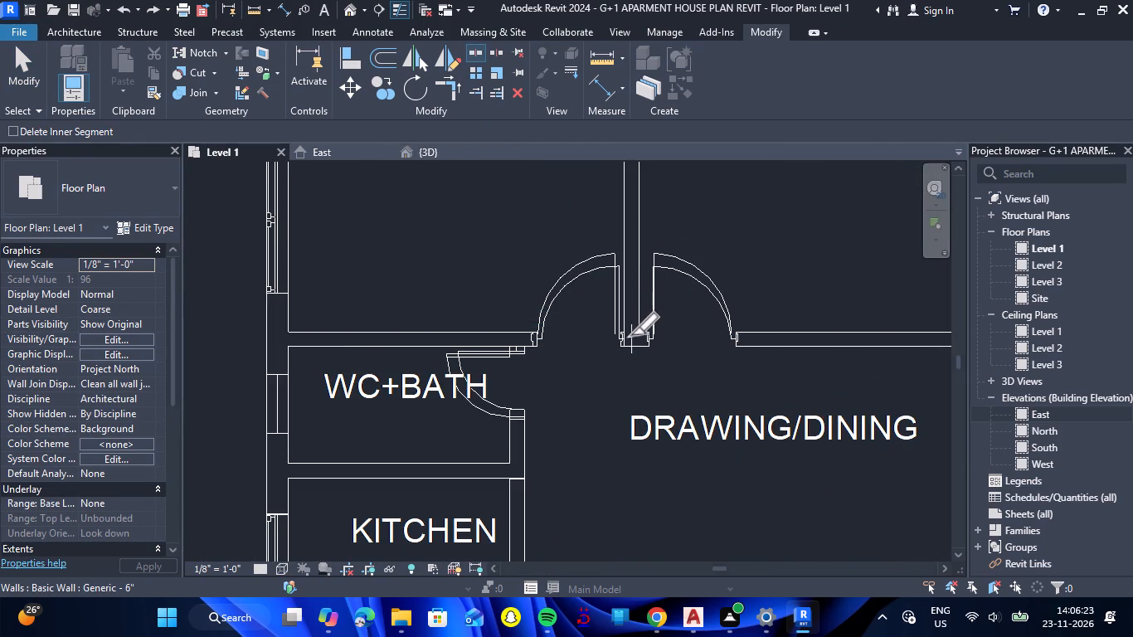
scroll(636, 352, "up", 4)
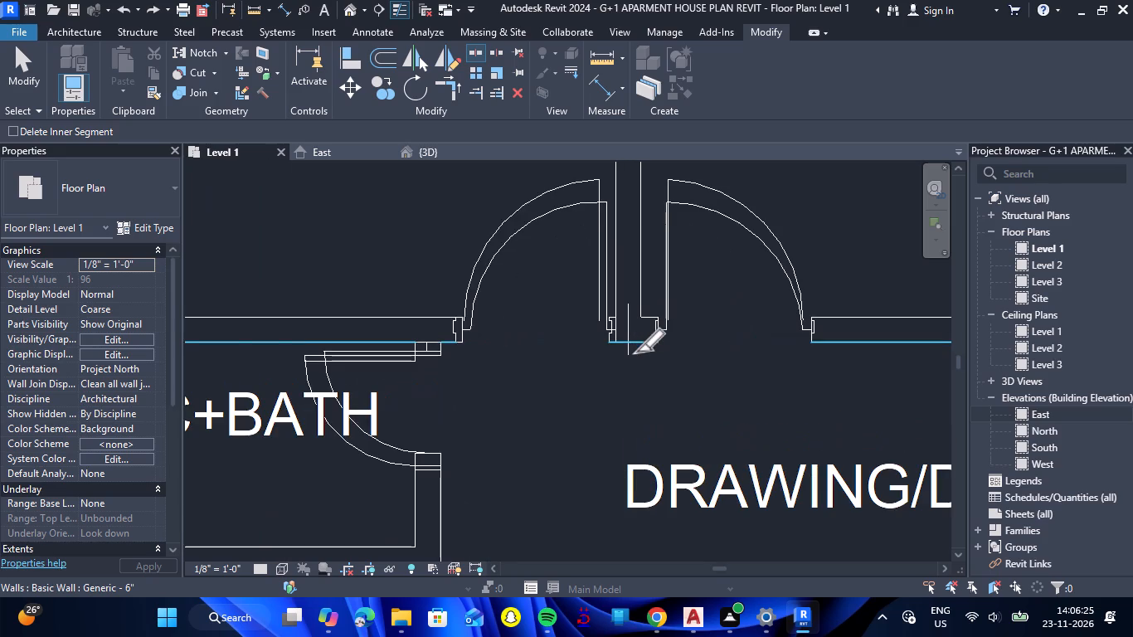
scroll(454, 346, "up", 6)
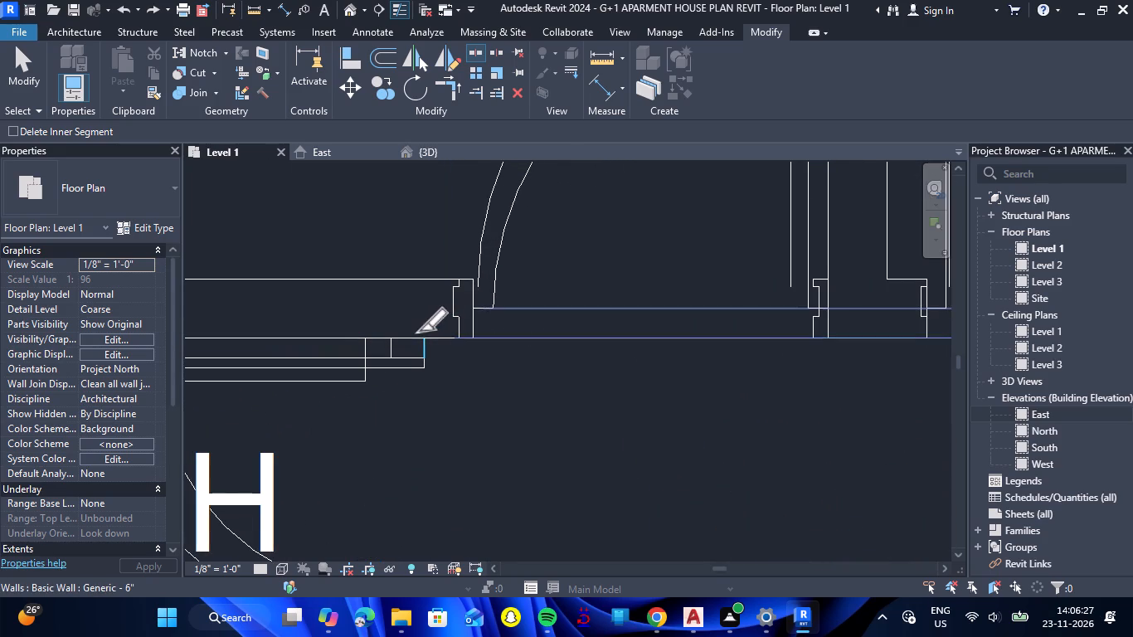
left_click(416, 156)
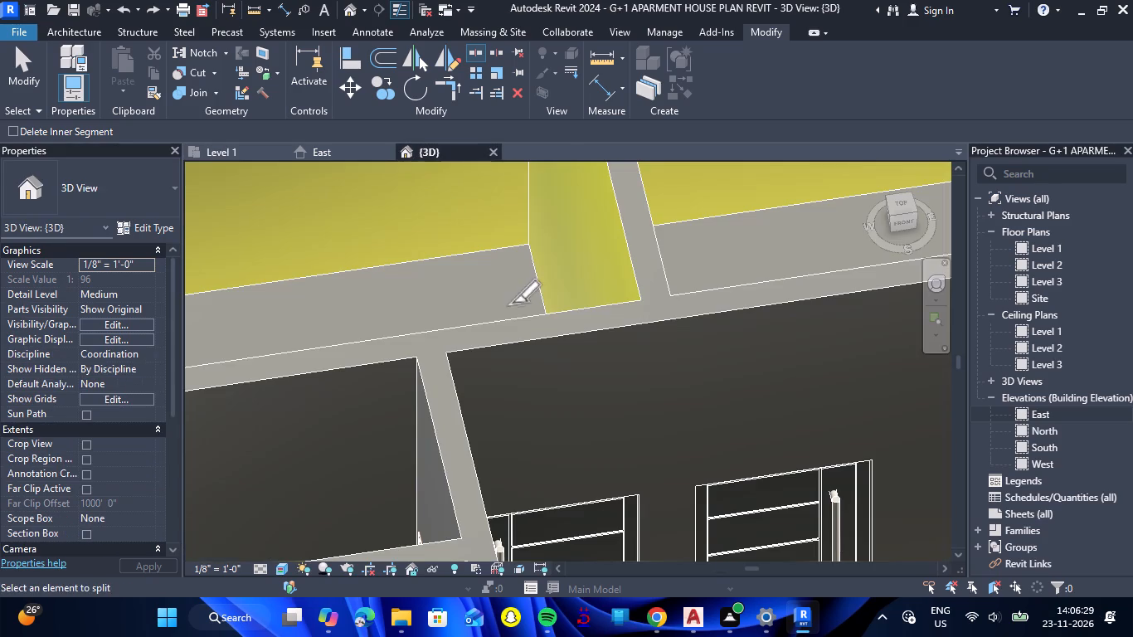
left_click(430, 328)
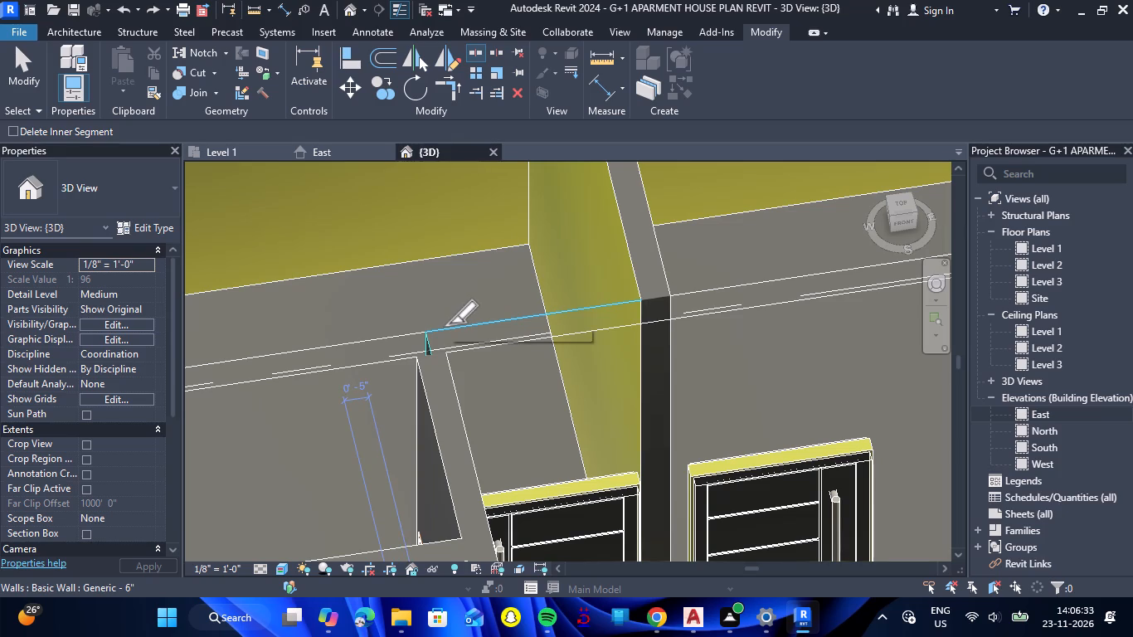
key("Escape")
scroll(477, 317, "down", 4)
key("Escape")
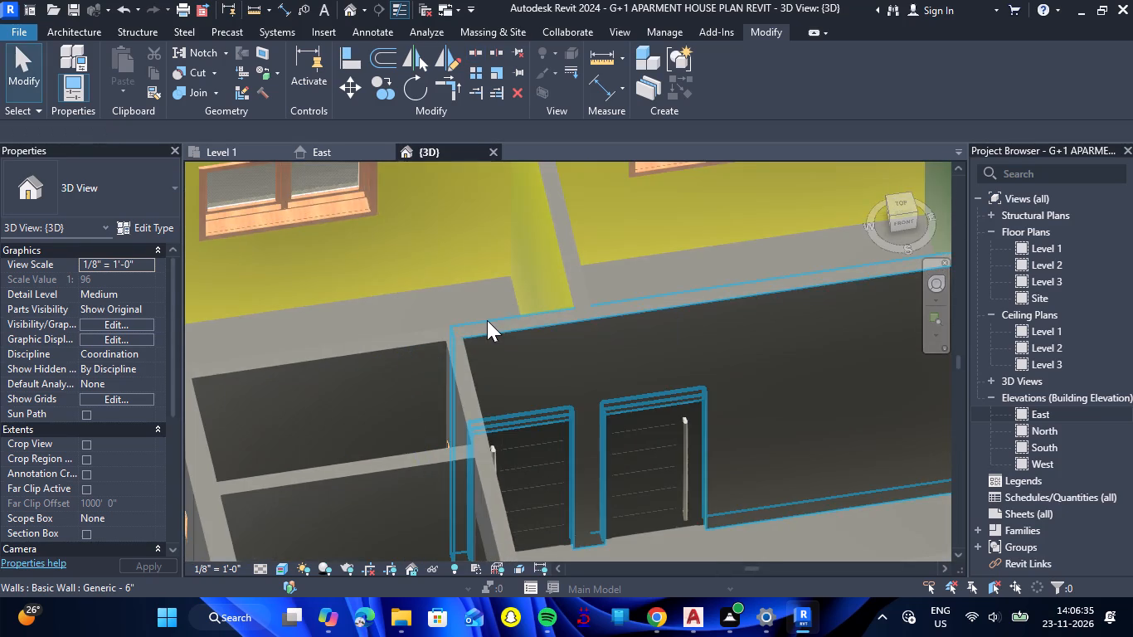
Split the long 6" wall along the central open area where the partition between the two western drawing/dining rooms meets it.
scroll(487, 320, "down", 5)
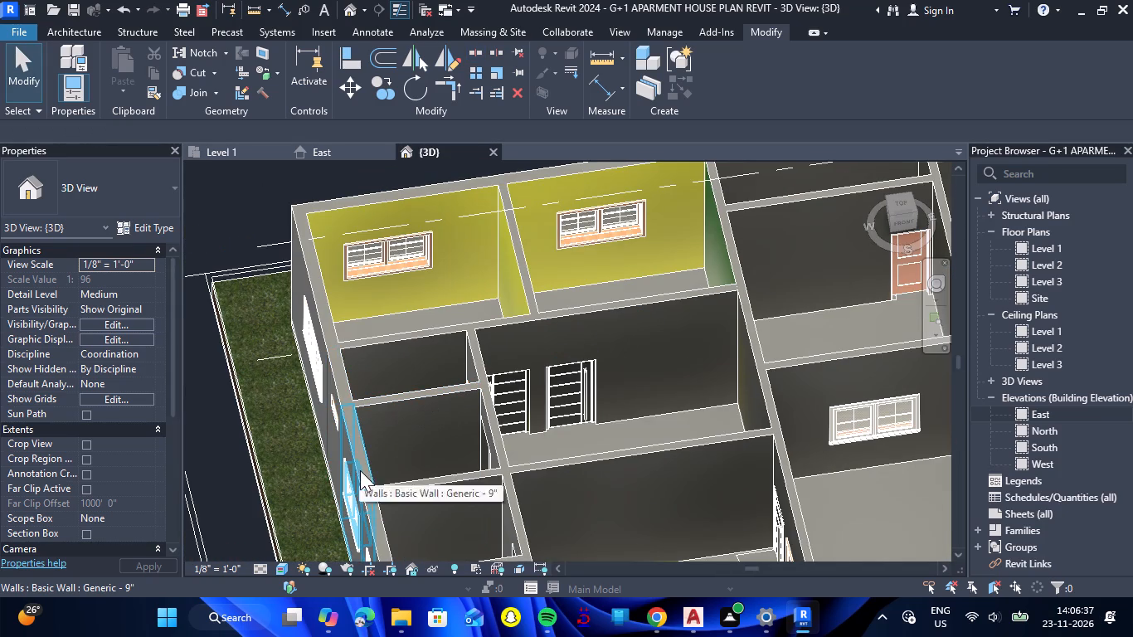
scroll(379, 421, "down", 9)
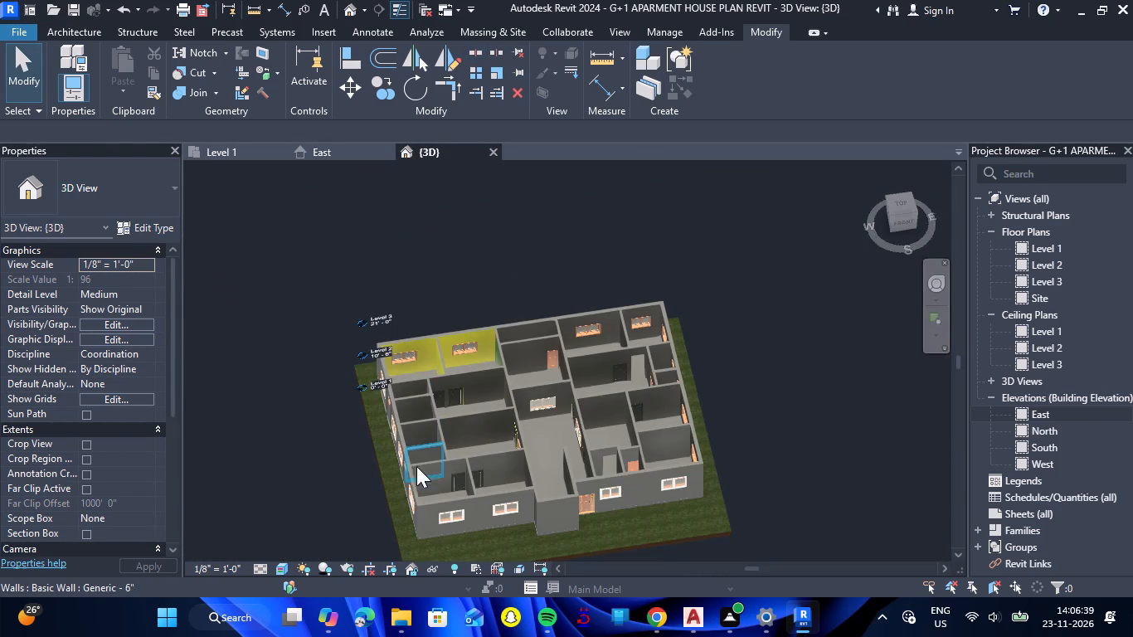
scroll(524, 430, "up", 7)
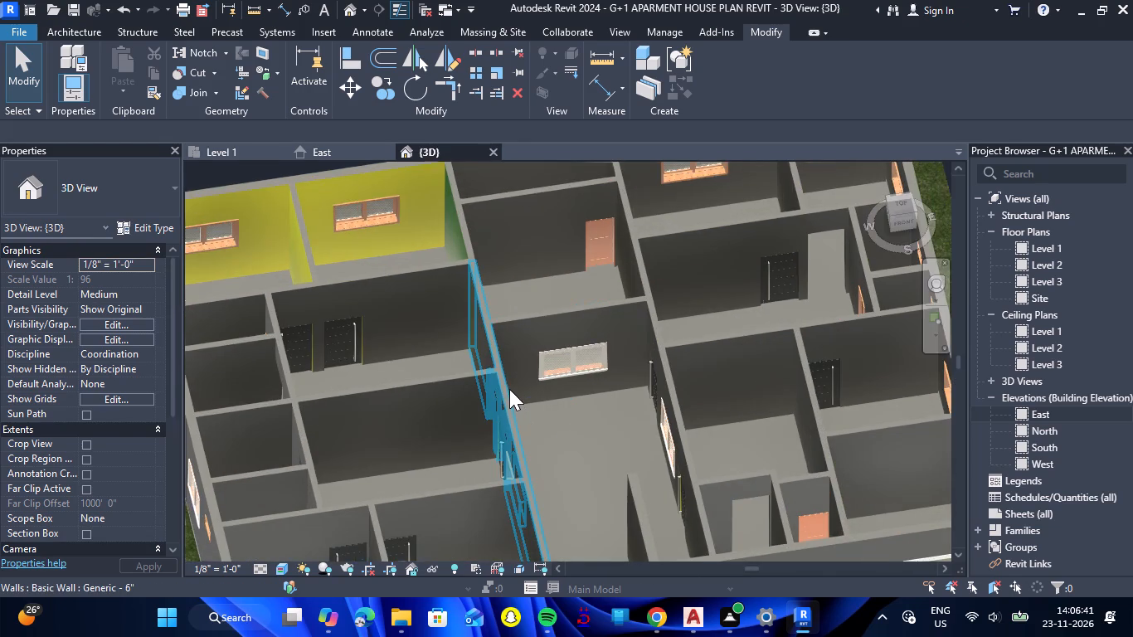
scroll(508, 385, "up", 5)
left_click(473, 48)
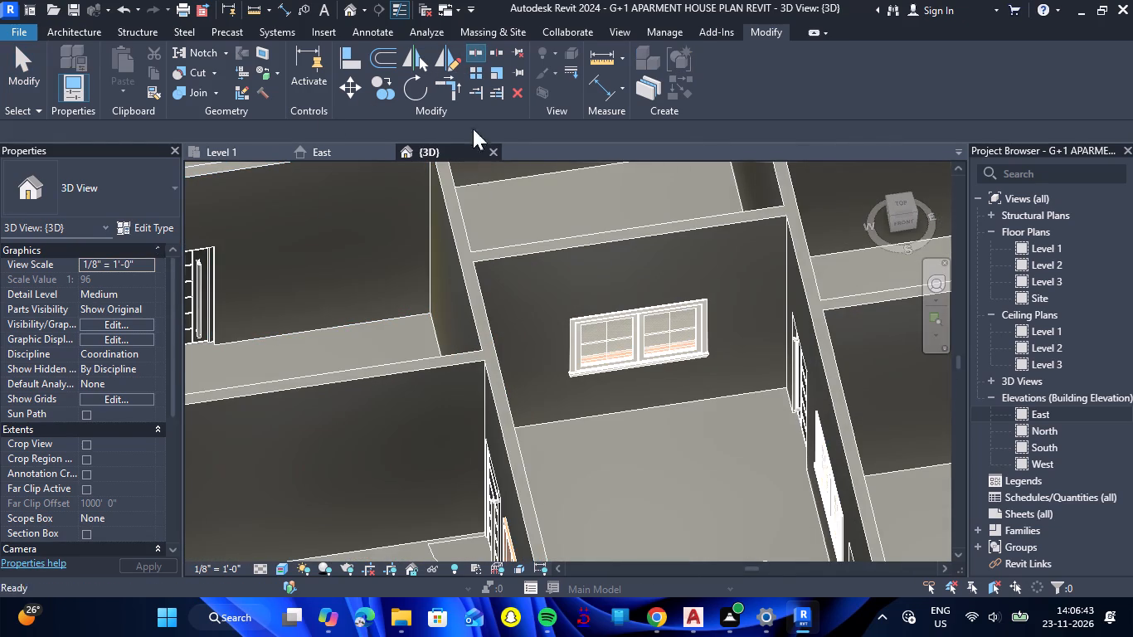
left_click(497, 350)
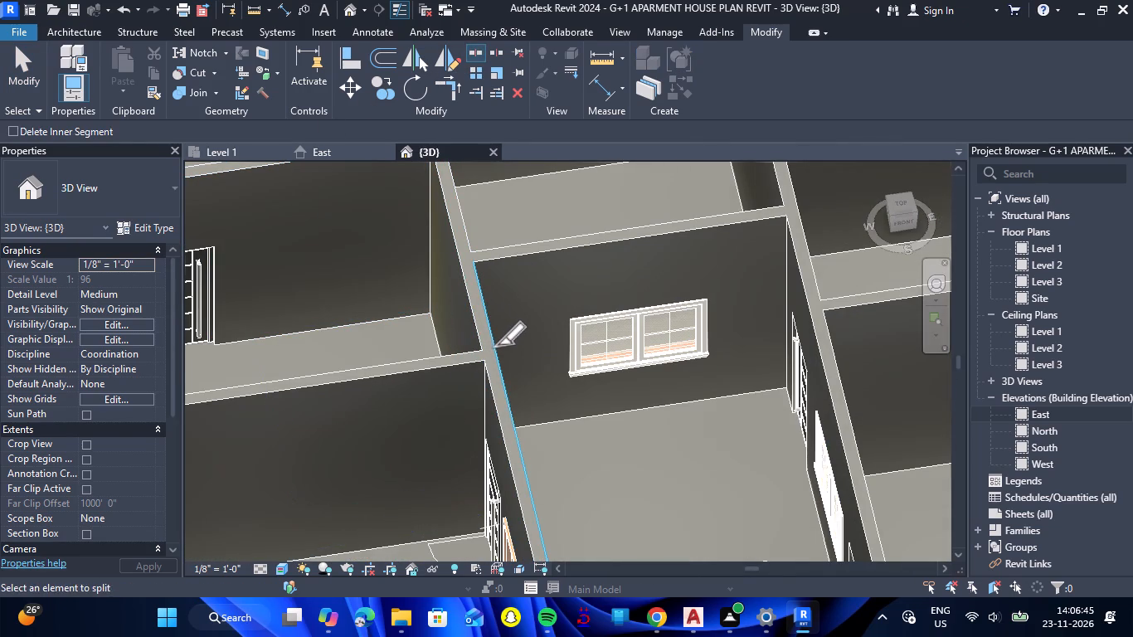
scroll(477, 265, "down", 8)
key("Escape")
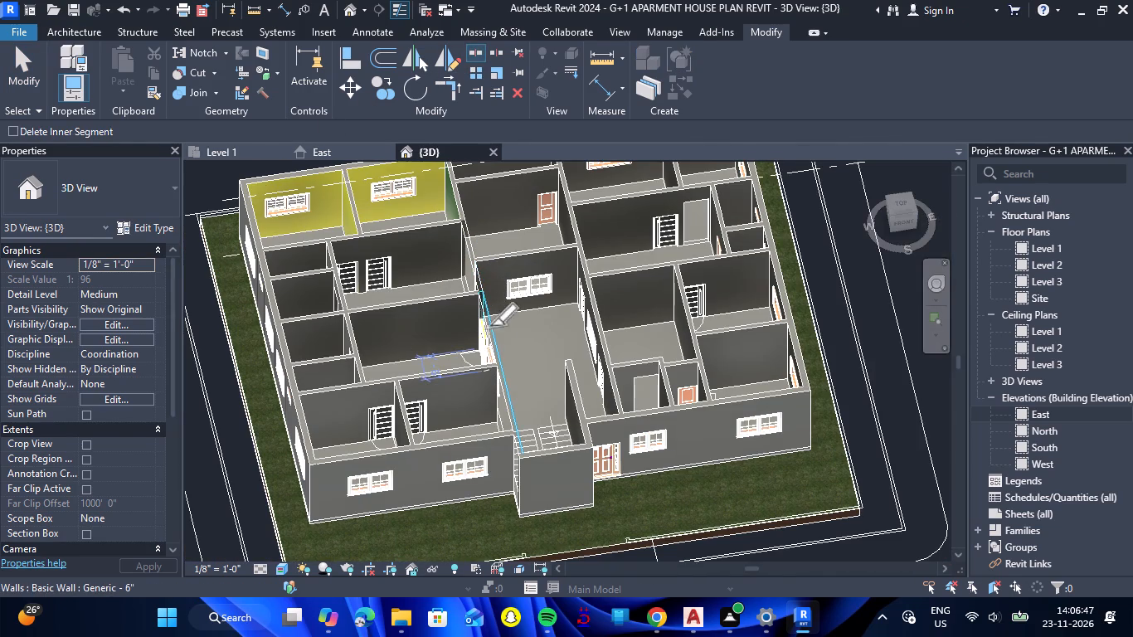
Split the same long wall where the partition between the southern drawing/dining room and the front bedroom meets it.
scroll(485, 372, "up", 4)
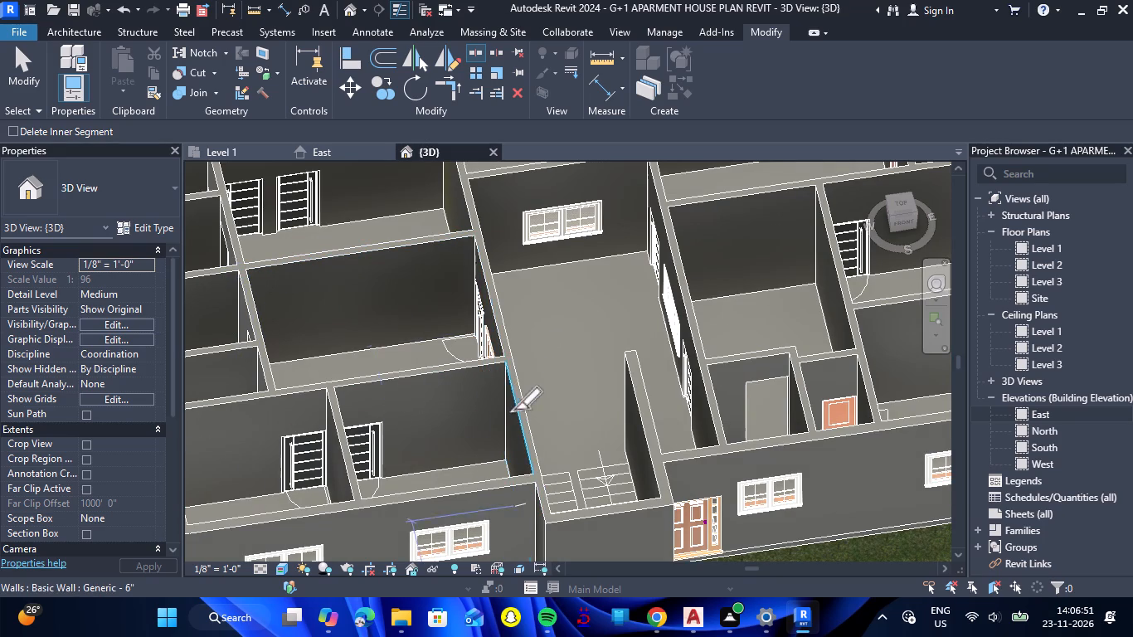
scroll(513, 356, "up", 7)
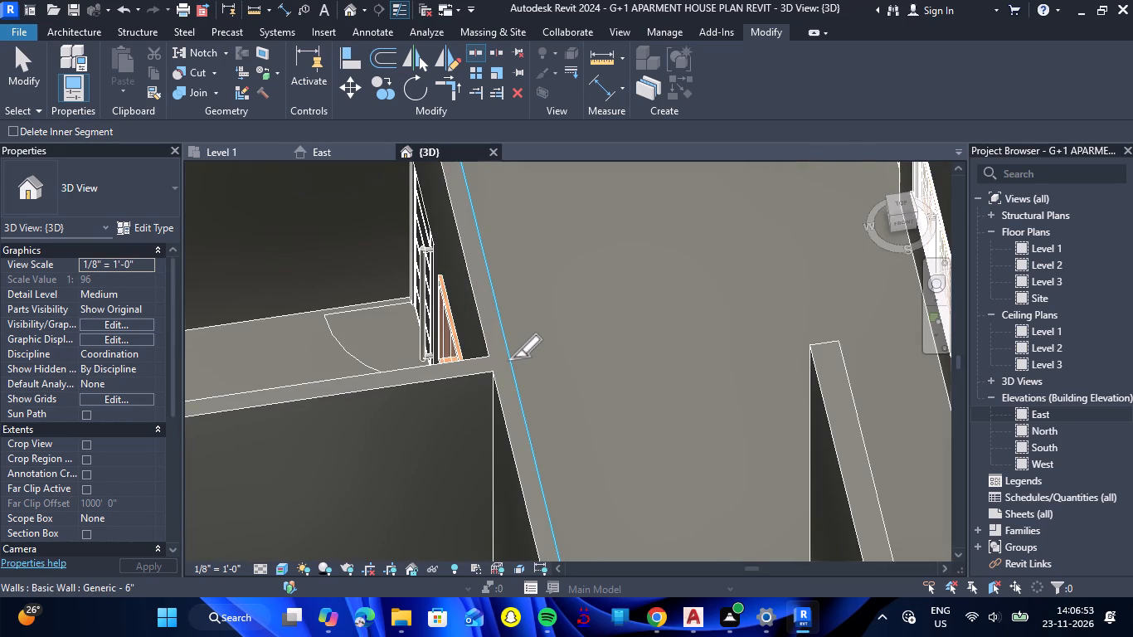
left_click(512, 357)
key("Escape")
scroll(547, 313, "down", 6)
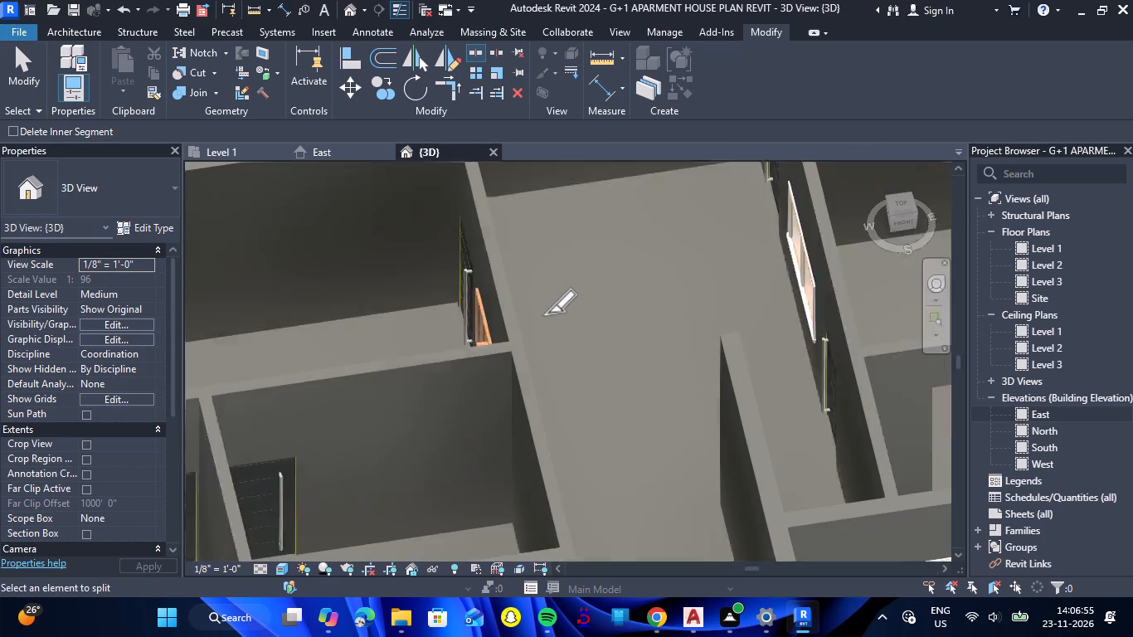
scroll(547, 313, "down", 3)
key("Escape")
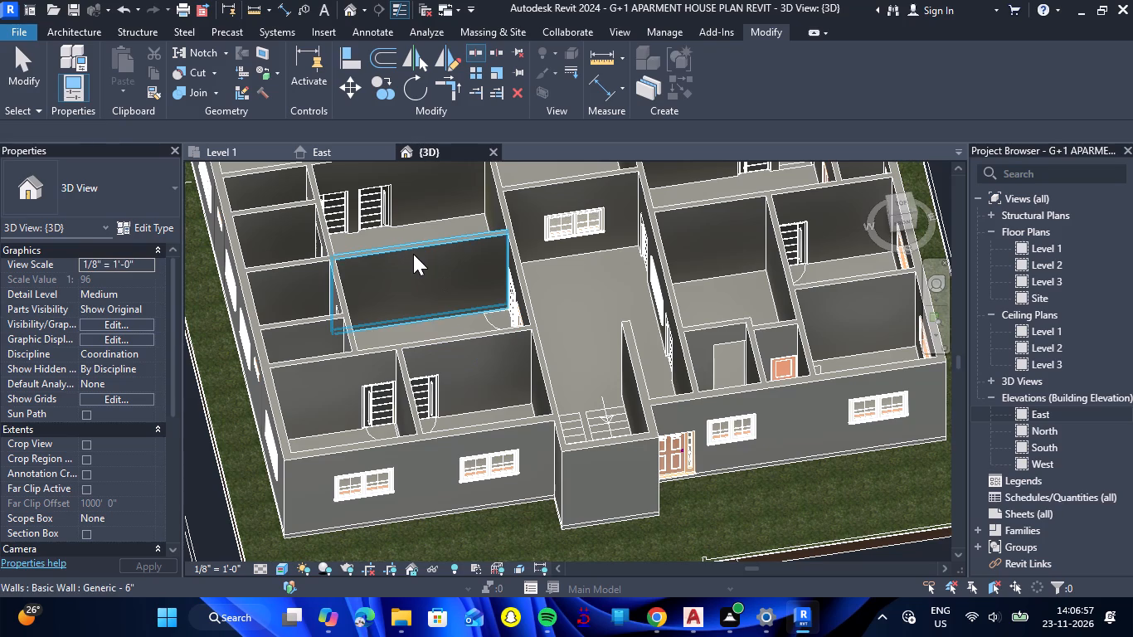
Find material LVW1 and paint the northern drawing/dining room's two-door wall and its east wall beside the central open area.
type("PT")
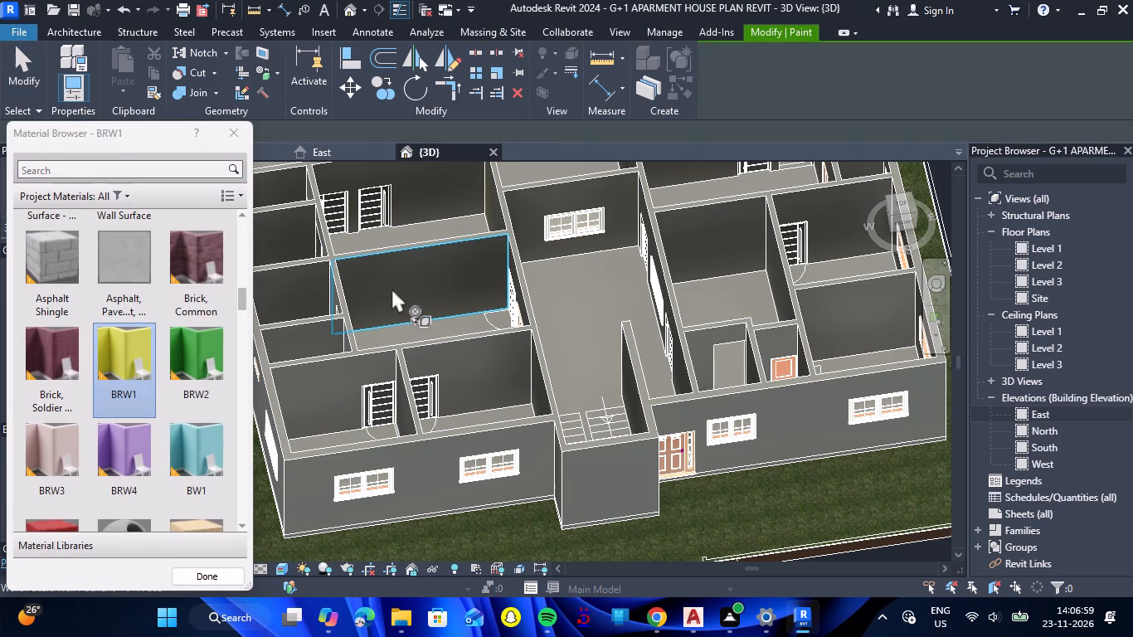
scroll(282, 370, "down", 2)
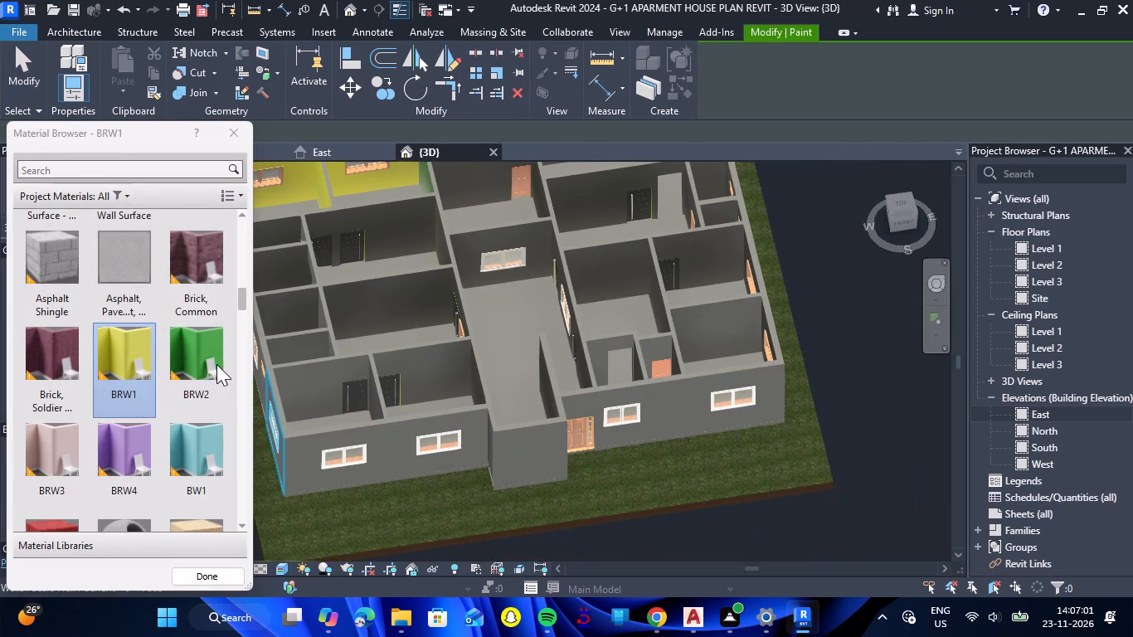
scroll(217, 363, "down", 1)
scroll(143, 359, "down", 2)
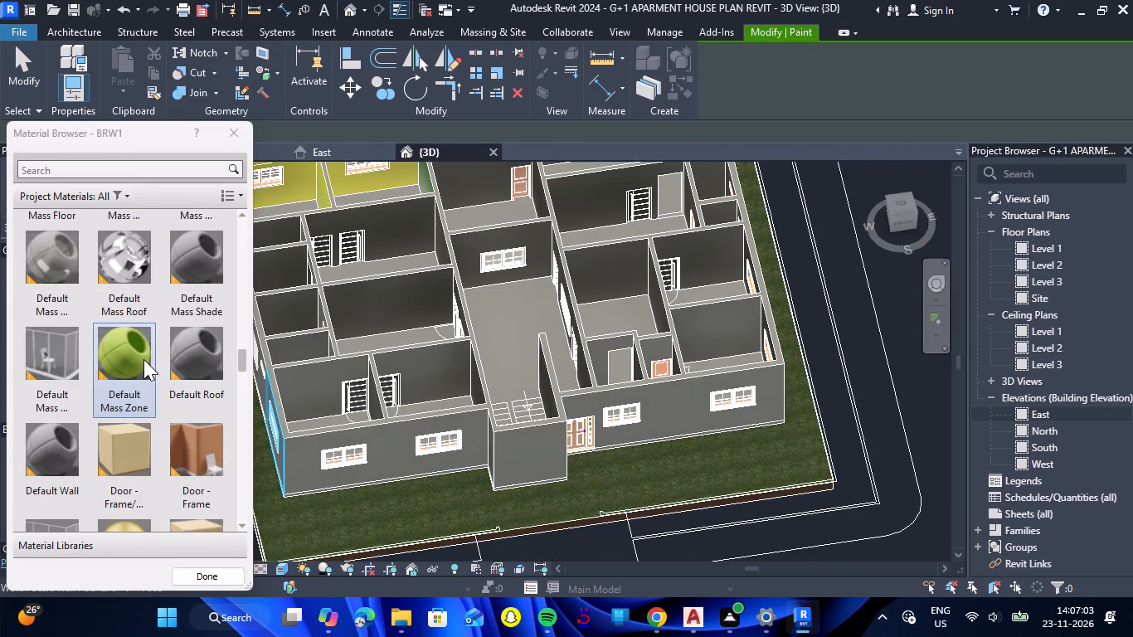
left_click(118, 176)
type("LV")
left_click(69, 284)
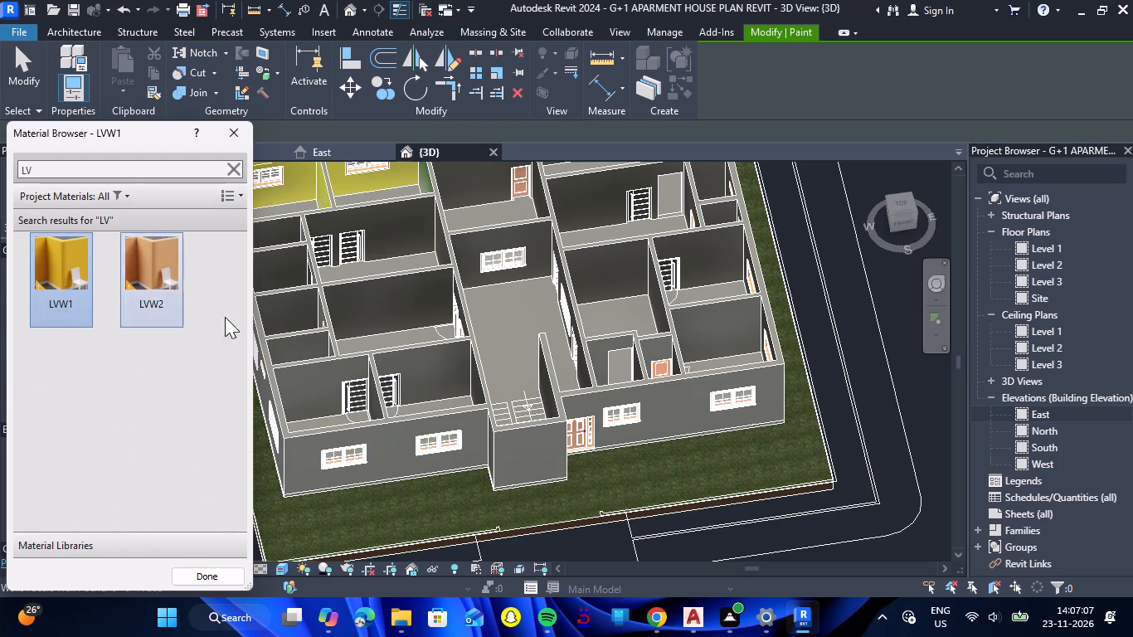
left_click(402, 231)
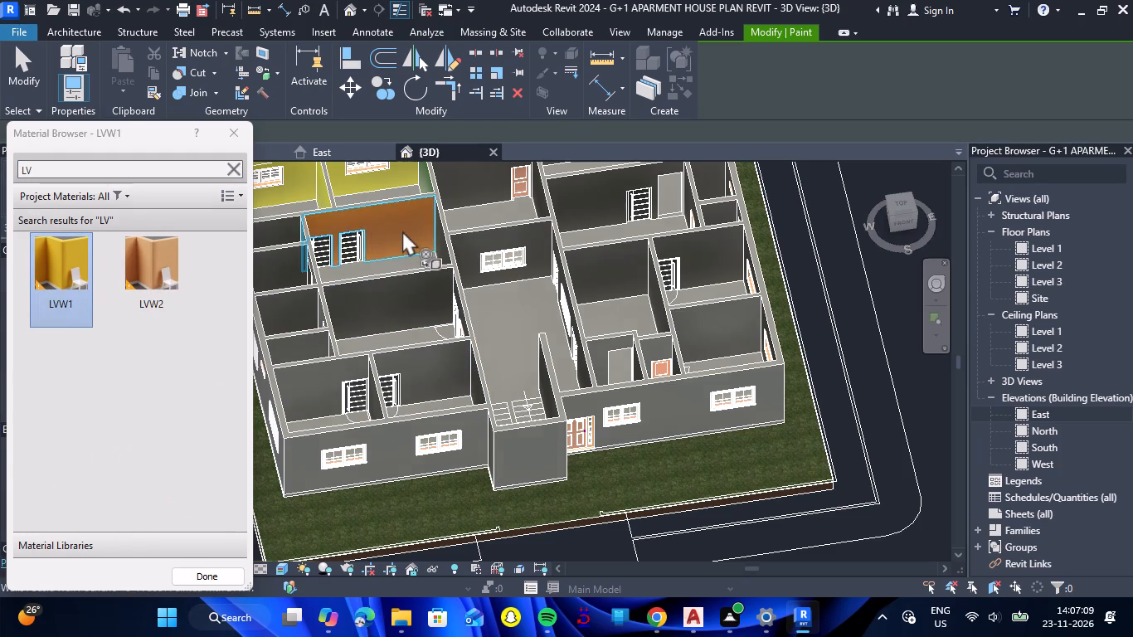
scroll(402, 231, "down", 3)
scroll(366, 244, "up", 6)
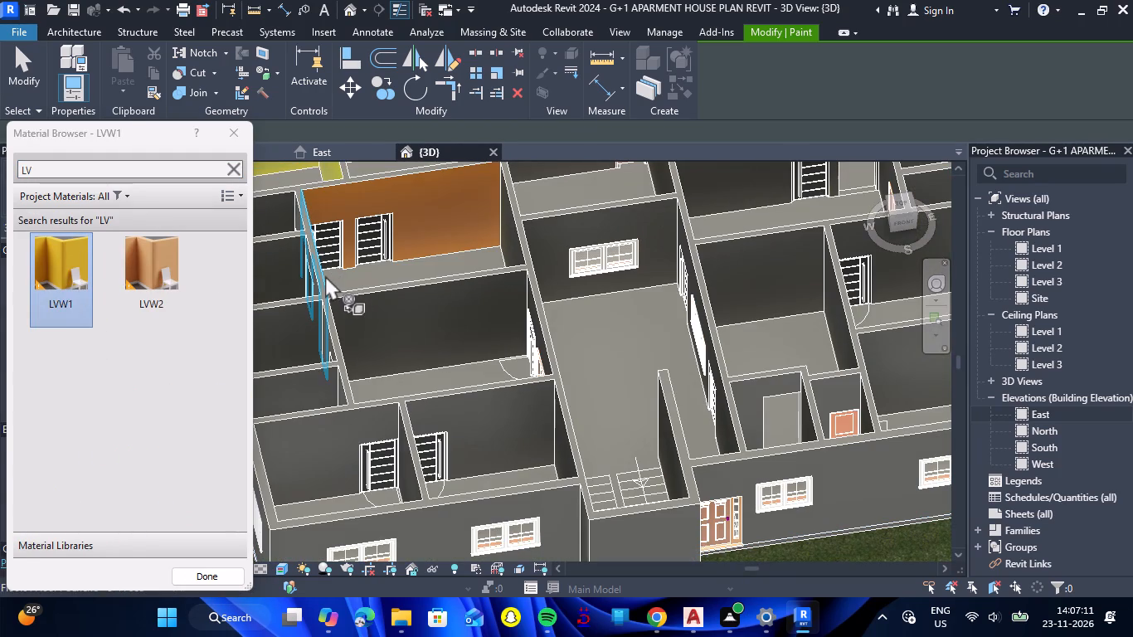
left_click(508, 234)
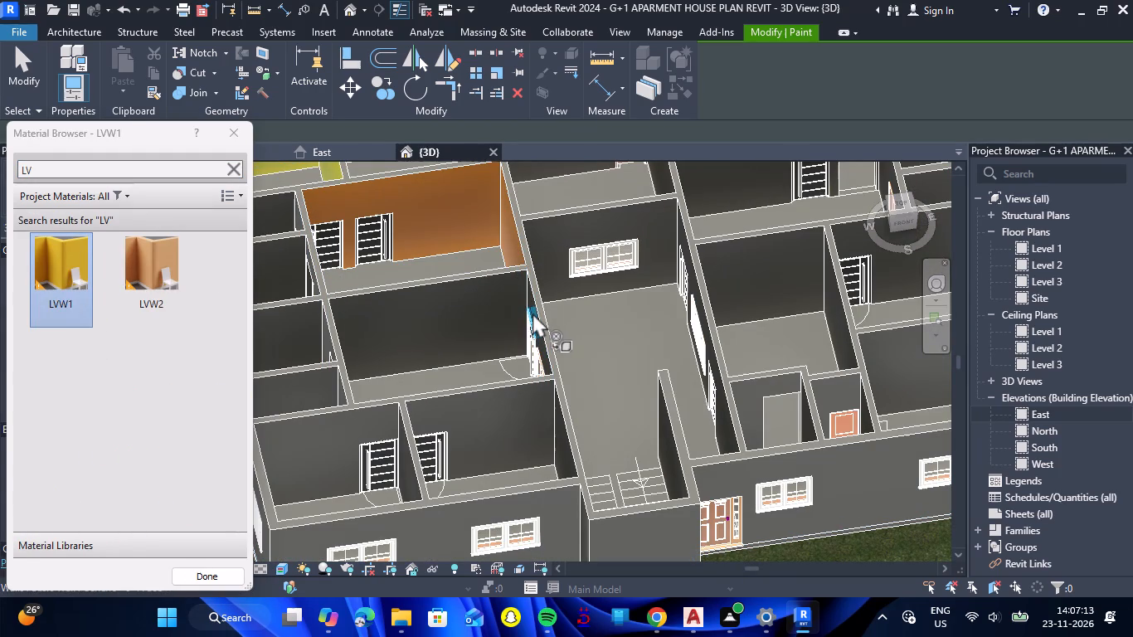
Paint the southern drawing/dining room's east wall and the south face of the partition between the two drawing/dining rooms with LVW1.
left_click(532, 313)
left_click(453, 316)
Paint the west wall of the northern drawing/dining room, the one with the door and doorway opening, with LVW1.
scroll(470, 286, "down", 5)
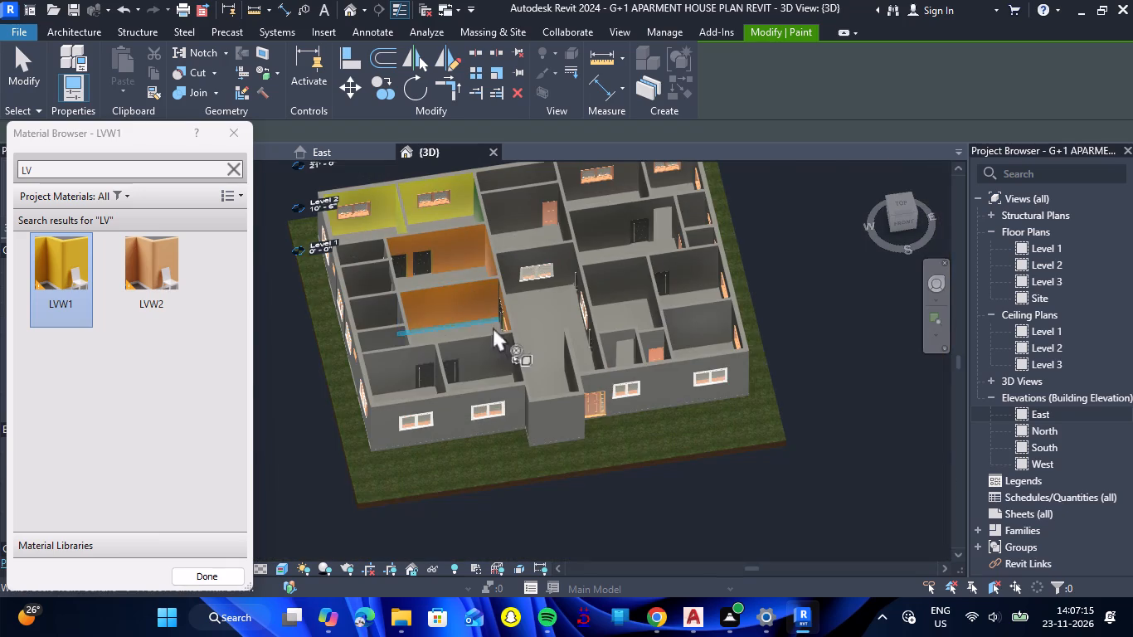
left_click_drag(845, 346, 809, 417)
right_click_drag(845, 346, 809, 417)
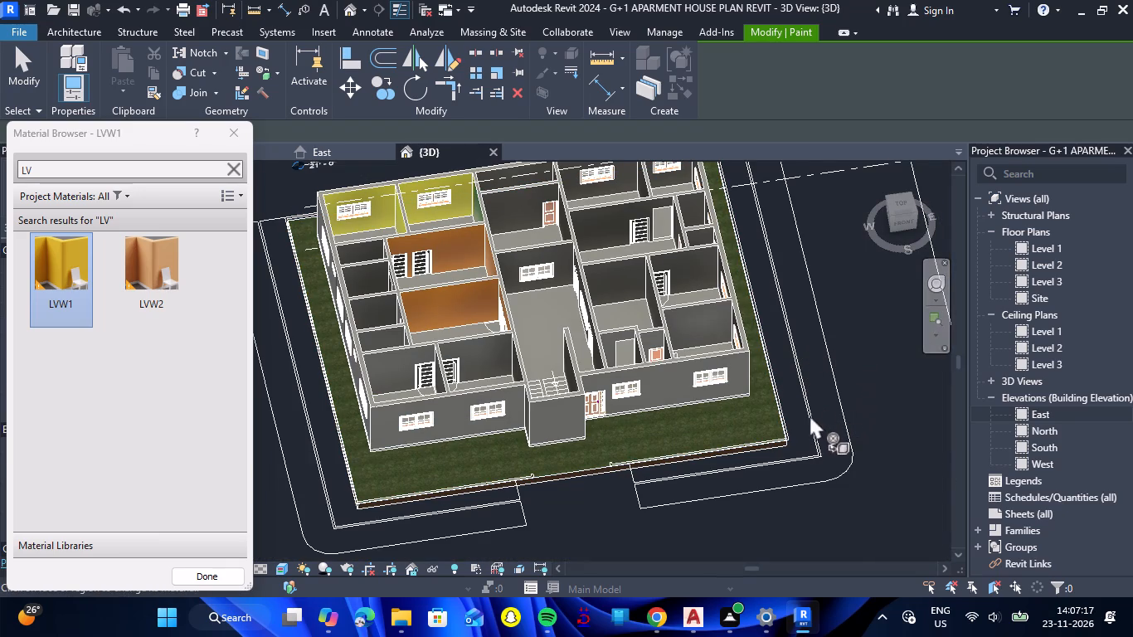
right_click_drag(840, 358, 834, 400)
left_click_drag(840, 358, 834, 400)
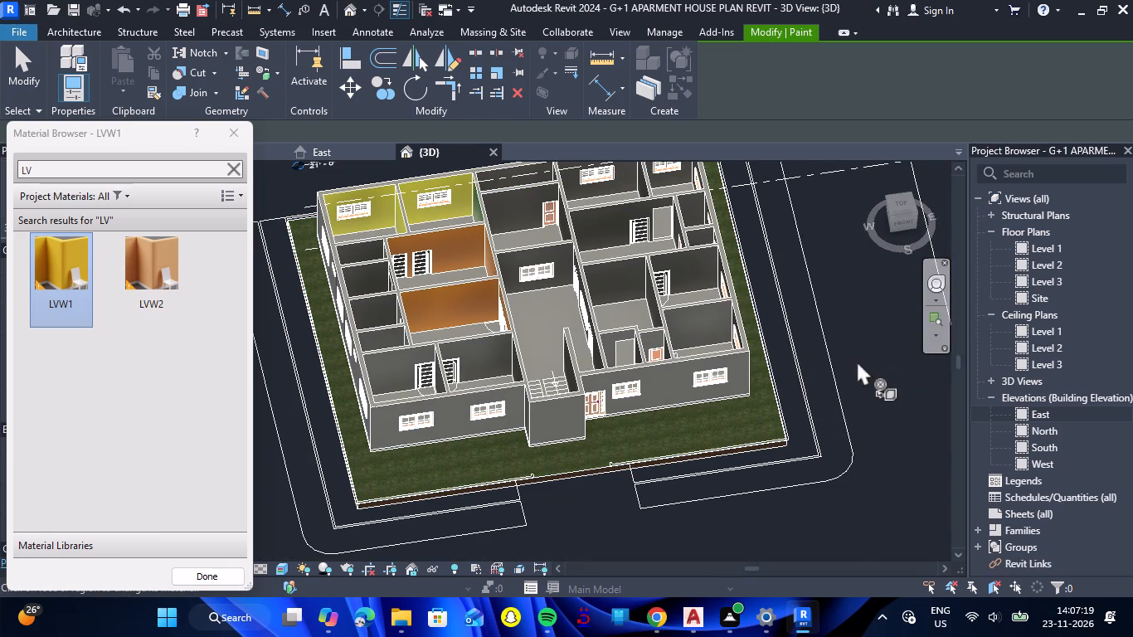
right_click_drag(857, 360, 645, 288, "shift")
left_click_drag(857, 360, 645, 288, "shift")
scroll(600, 292, "down", 3)
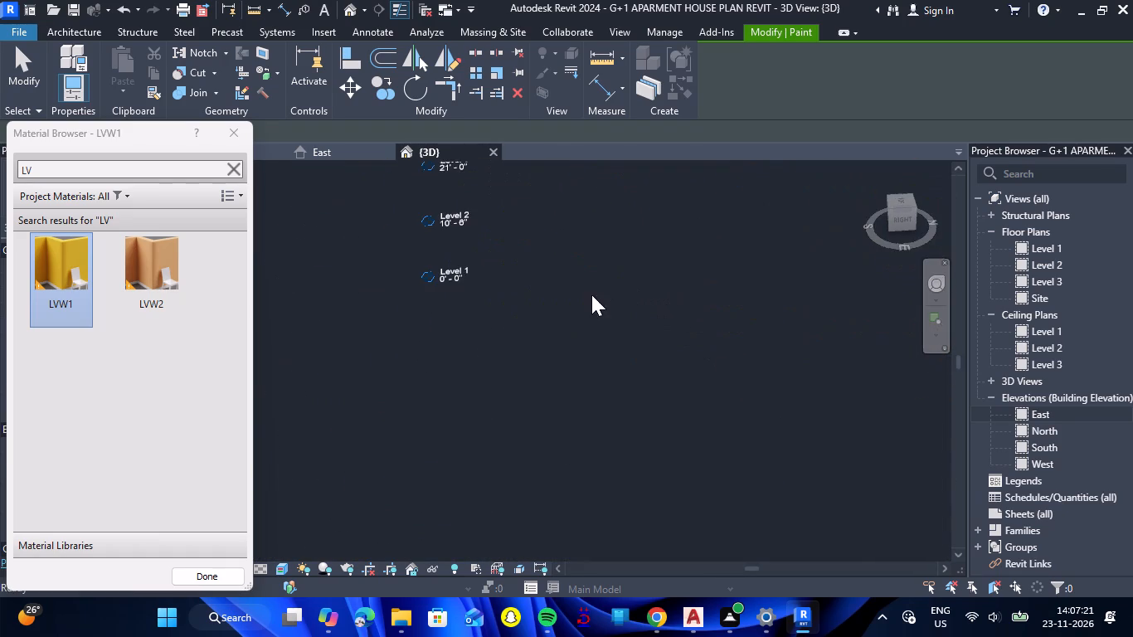
scroll(591, 294, "down", 7)
scroll(725, 269, "up", 9)
scroll(795, 333, "up", 2)
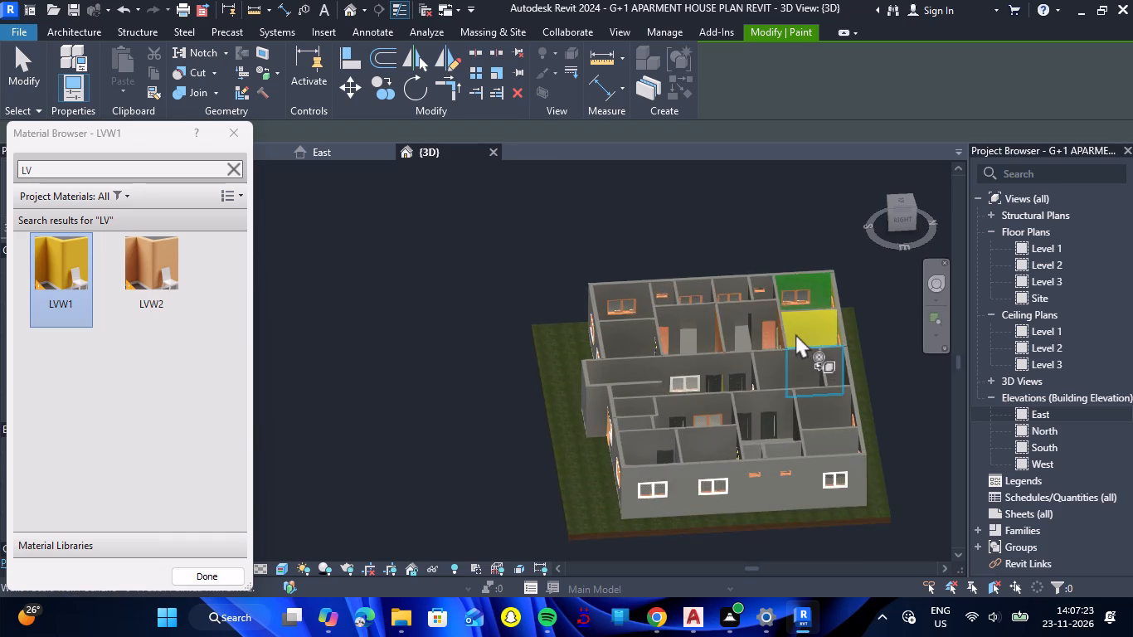
scroll(795, 333, "up", 7)
left_click(665, 262)
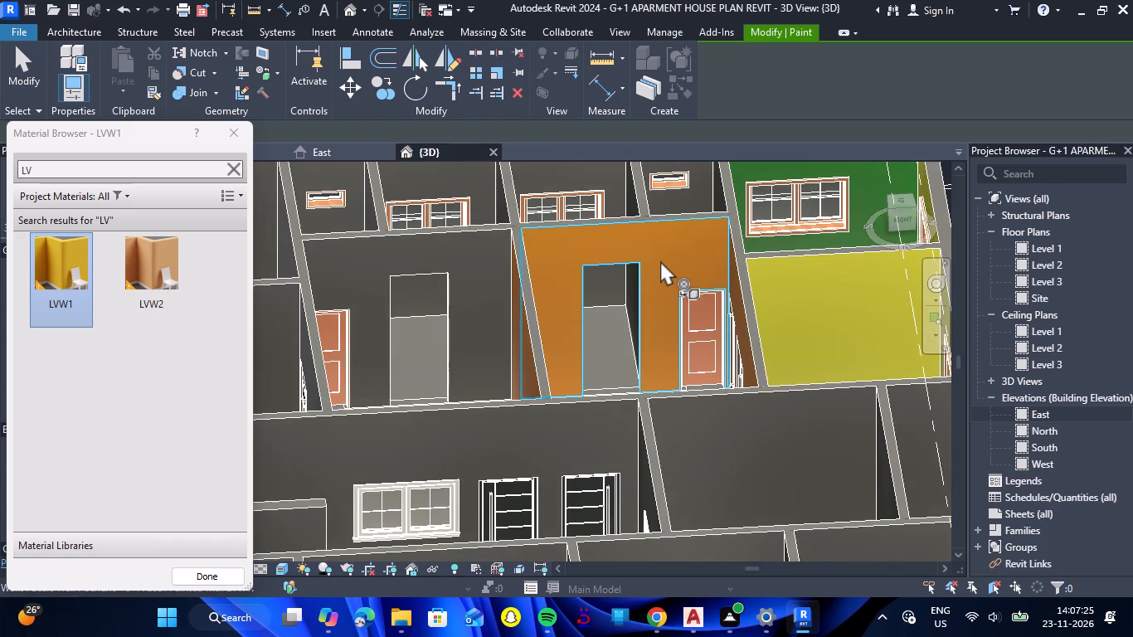
Paint the north face of the partition between the two western drawing/dining rooms with LVW1.
scroll(640, 246, "down", 6)
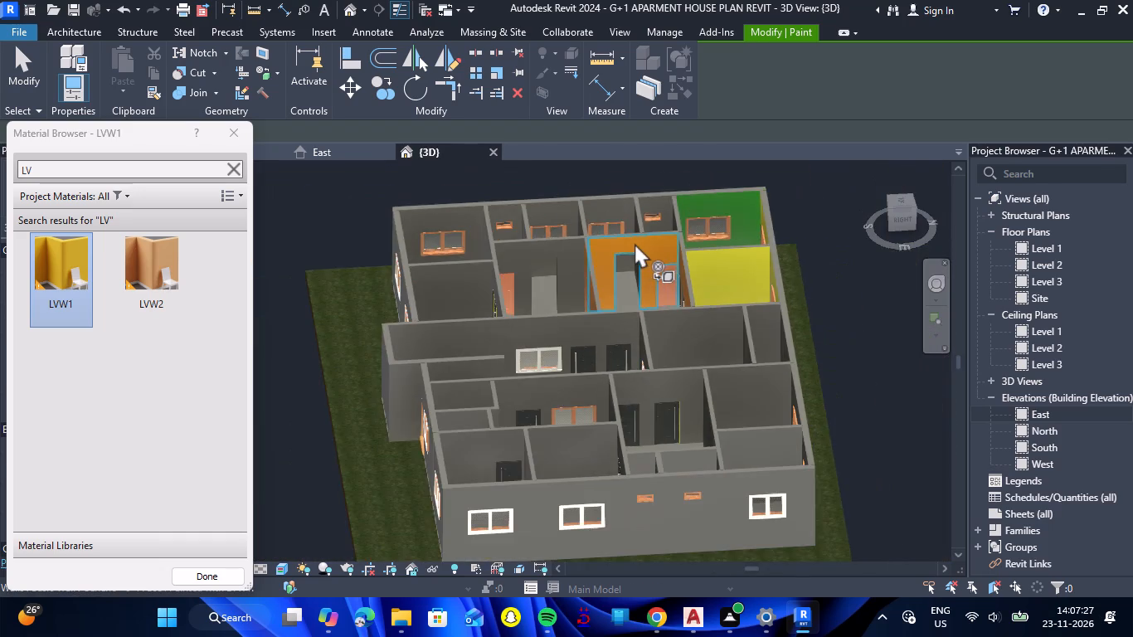
scroll(631, 243, "down", 2)
left_click_drag(821, 335, 791, 382)
right_click_drag(821, 335, 791, 382, "shift")
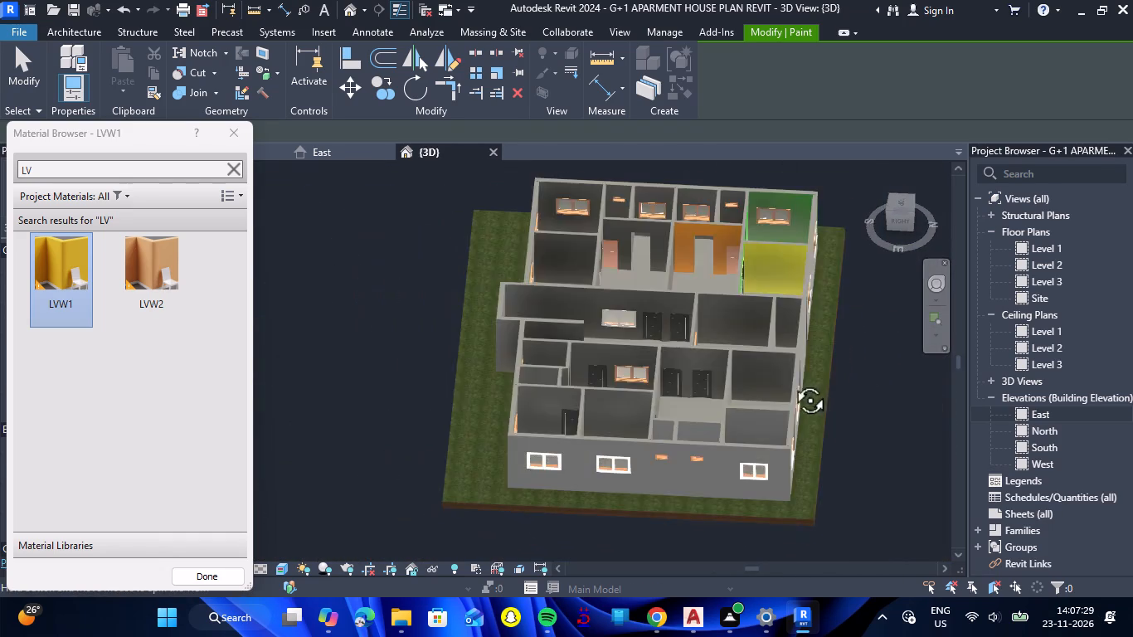
left_click_drag(791, 382, 689, 387)
right_click_drag(791, 382, 689, 387, "shift")
scroll(700, 364, "down", 6)
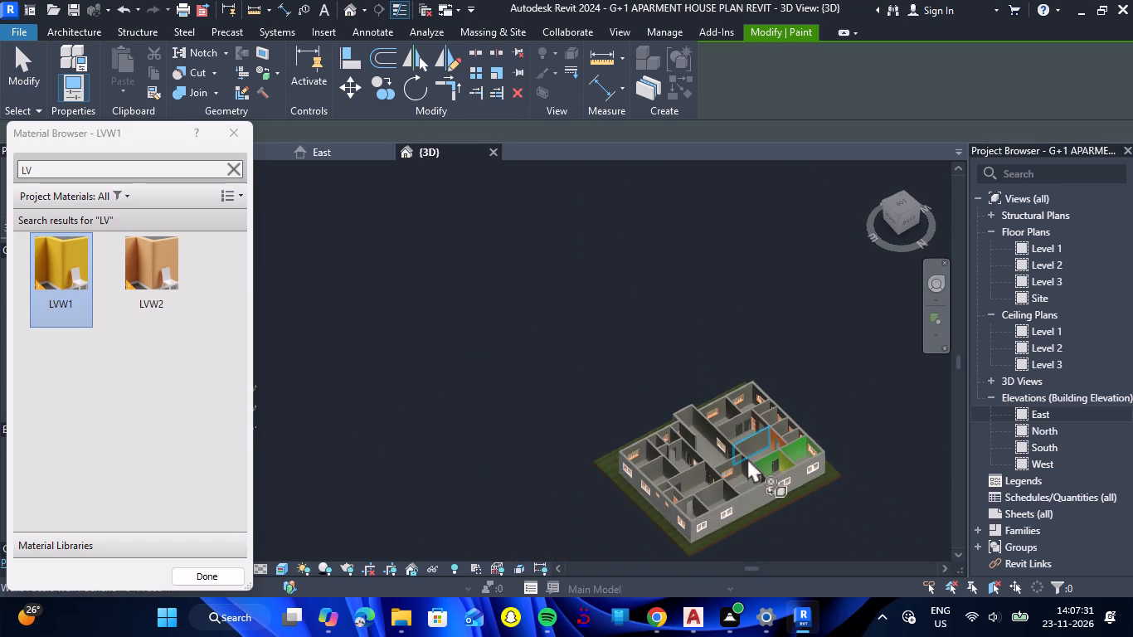
scroll(746, 453, "up", 7)
scroll(733, 419, "down", 1)
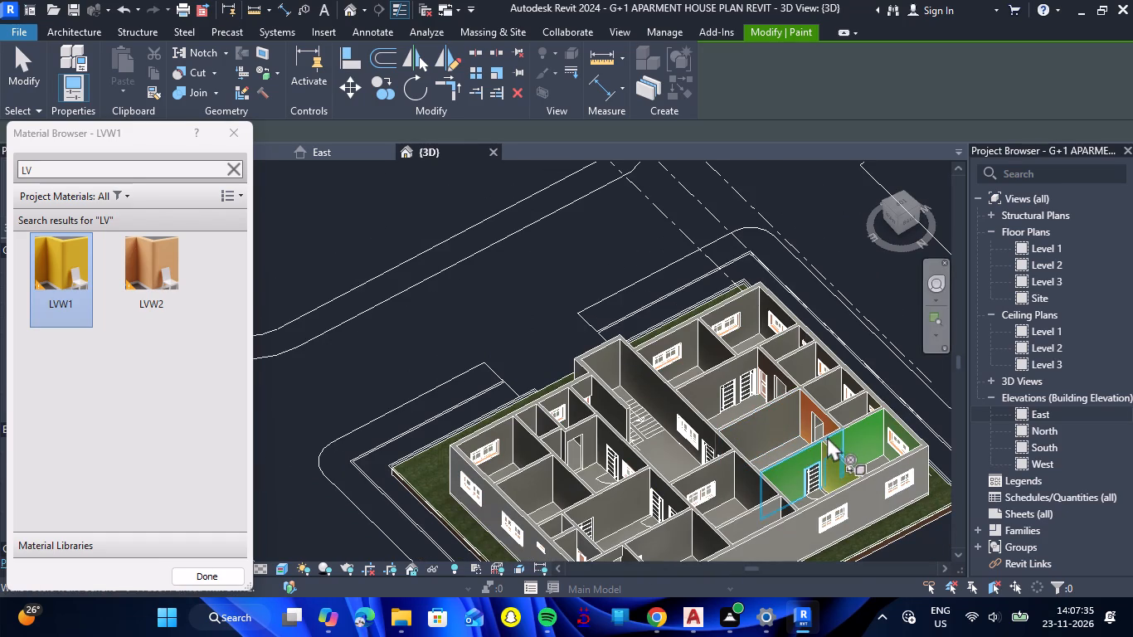
scroll(746, 367, "down", 2)
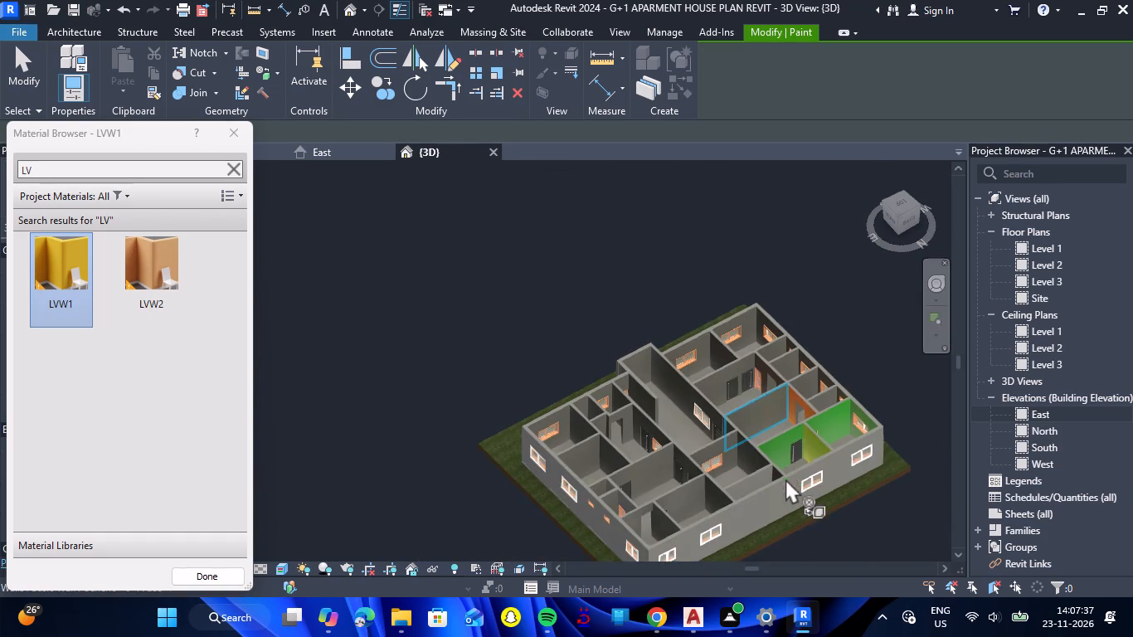
scroll(831, 453, "up", 6)
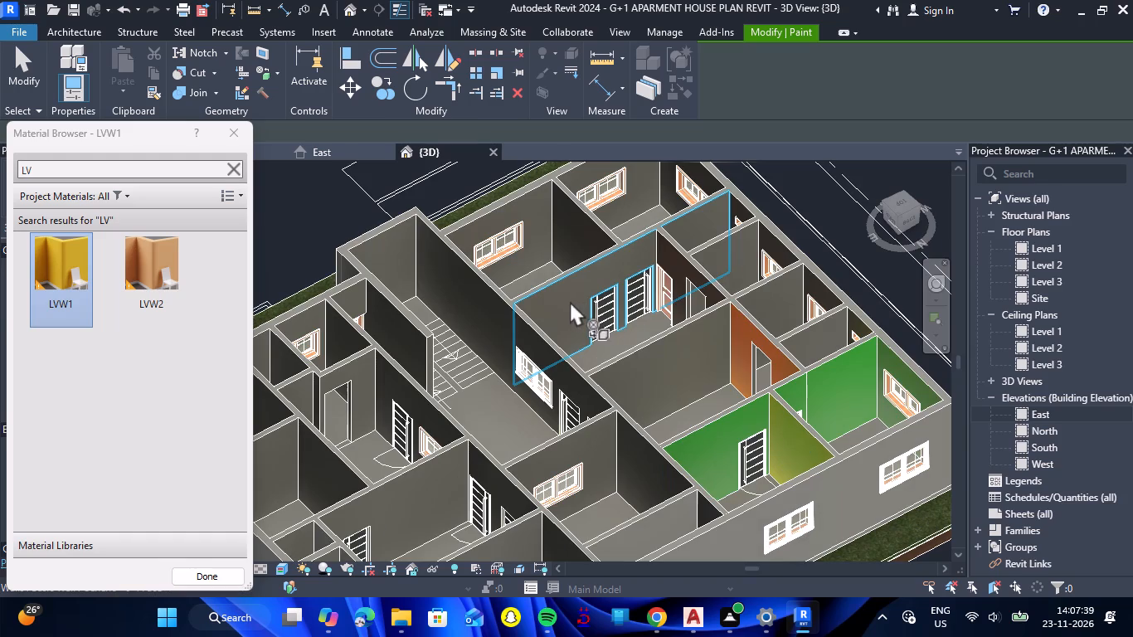
left_click(682, 333)
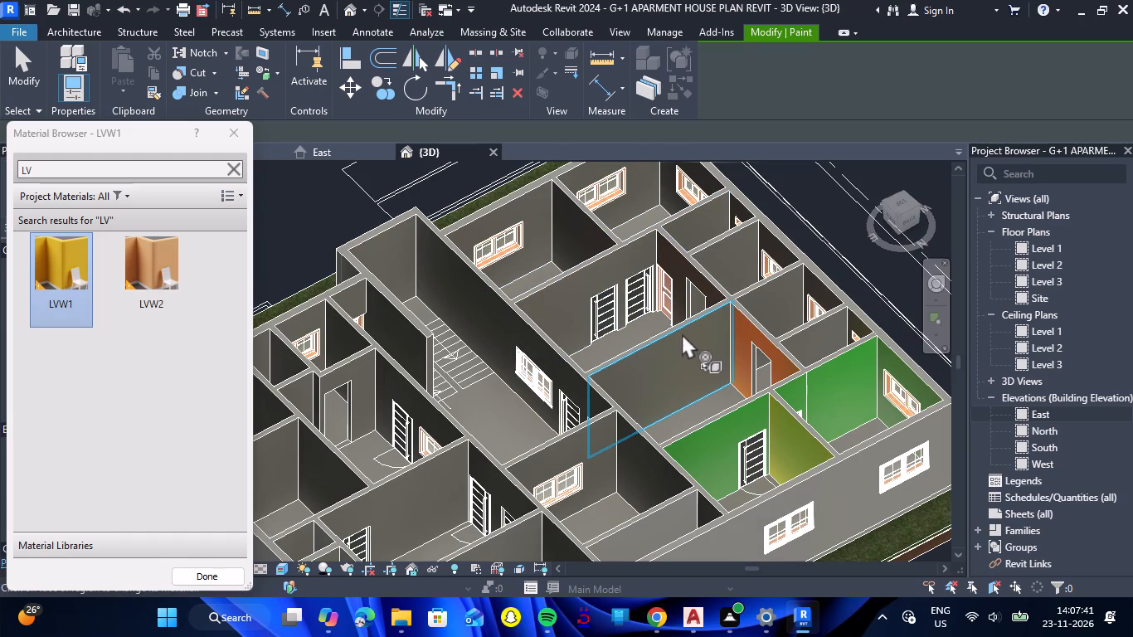
Split the two-door wall between the southern drawing/dining room and front bedrooms where the room's west side wall meets it.
scroll(682, 333, "down", 1)
scroll(650, 240, "up", 3)
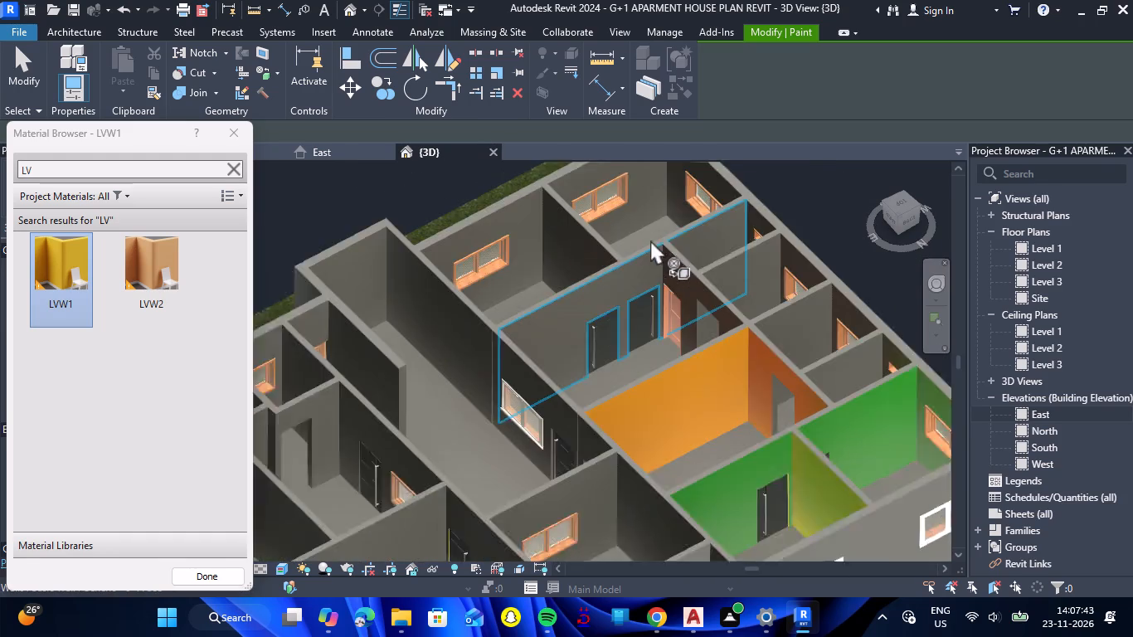
scroll(650, 240, "up", 6)
left_click(468, 49)
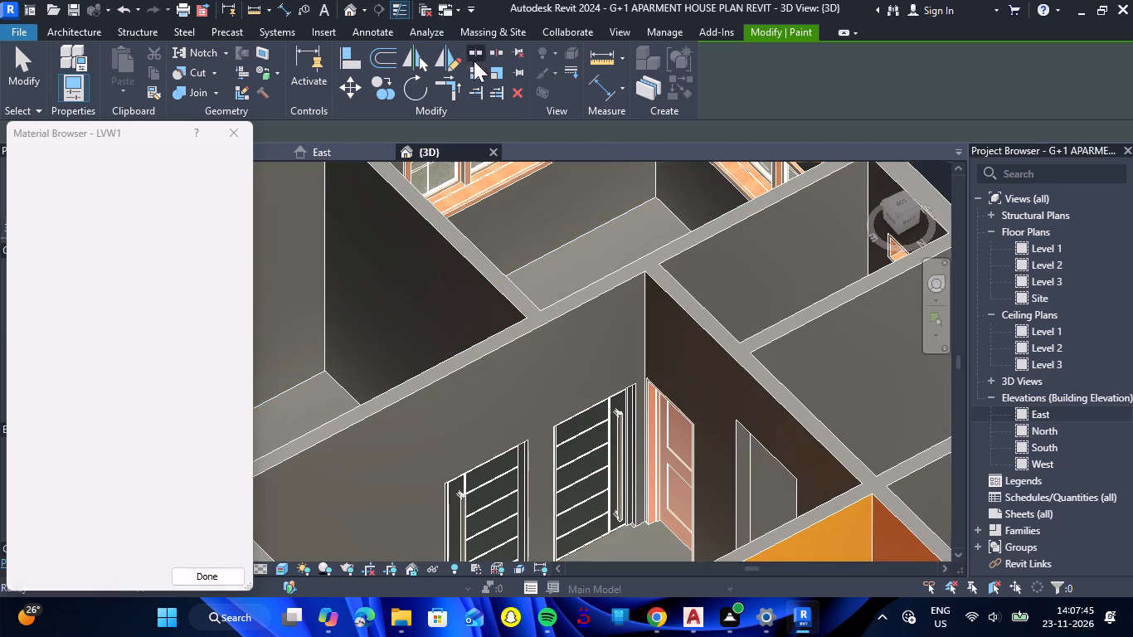
left_click(649, 251)
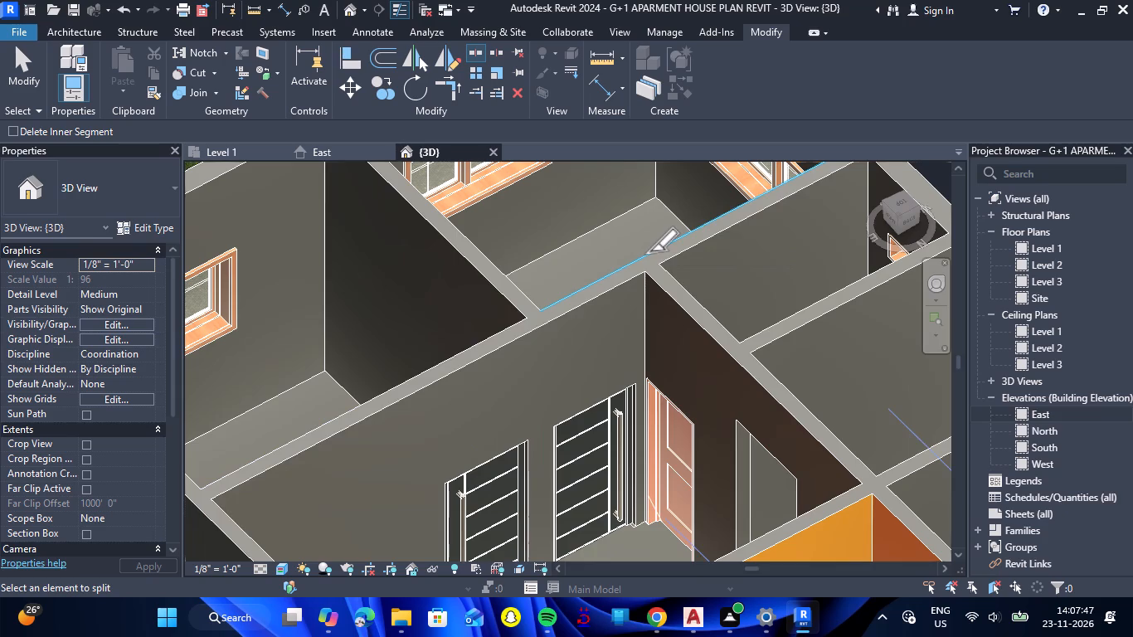
key("Escape")
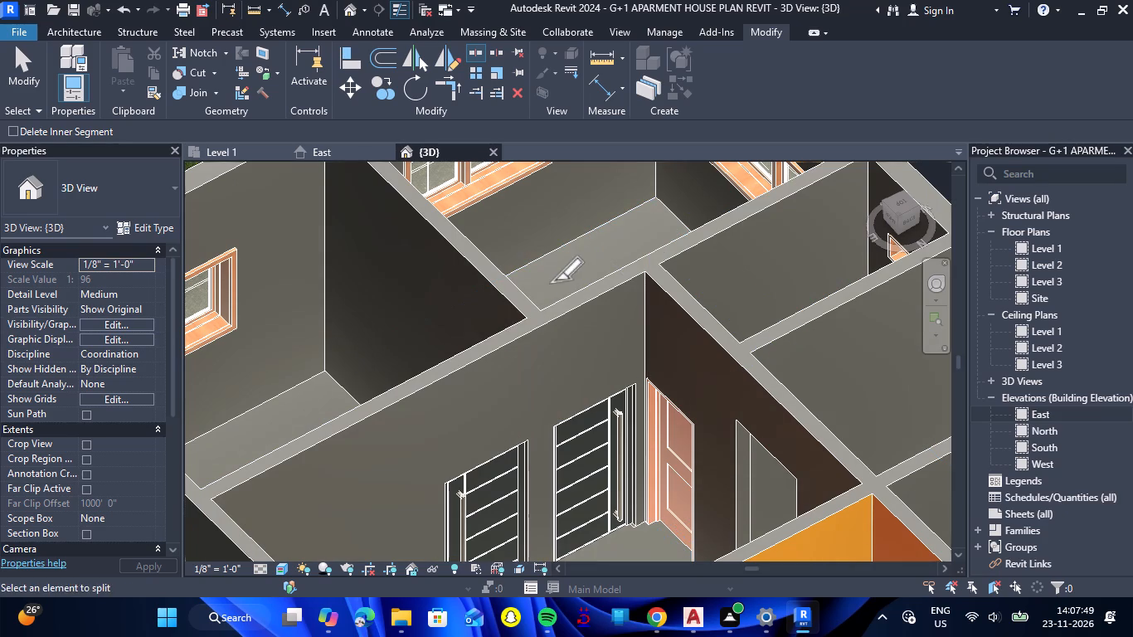
key("Escape")
Paint the southern drawing/dining room's two-door wall with LVW1, and reapply it to the northern room's west wall.
type("PT")
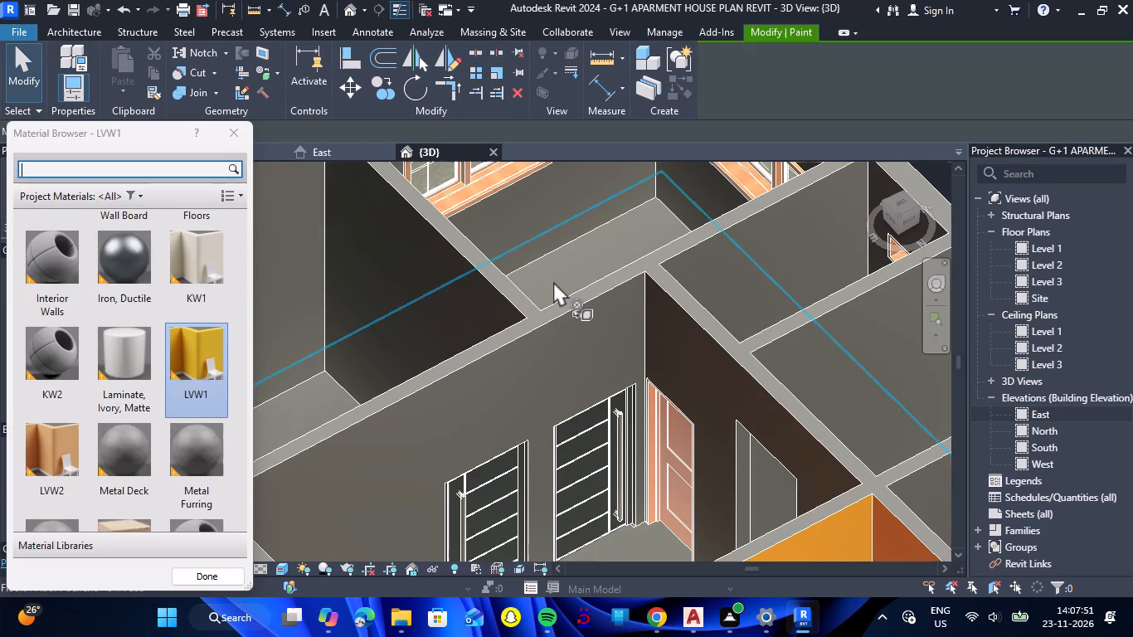
left_click(497, 363)
scroll(532, 282, "down", 6)
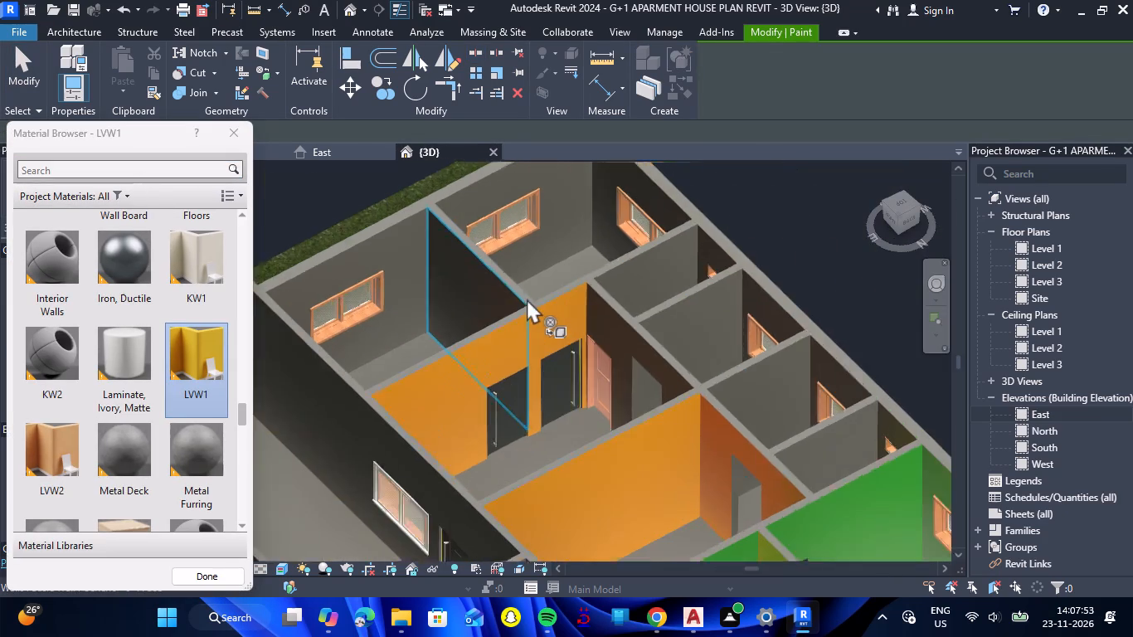
scroll(518, 314, "down", 4)
scroll(581, 387, "up", 5)
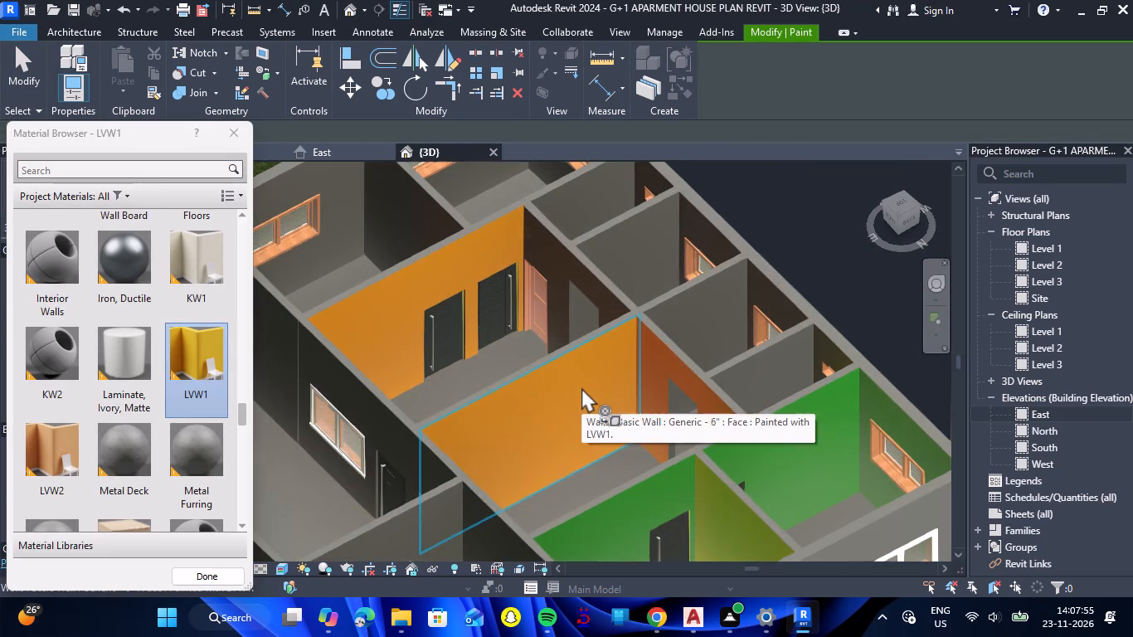
left_click(661, 361)
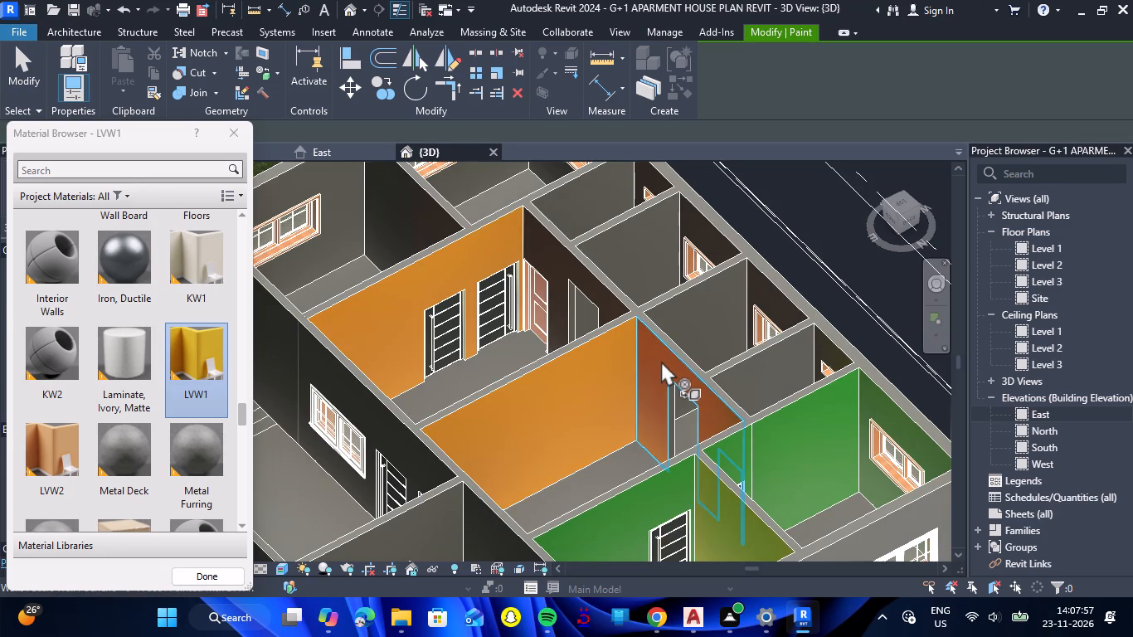
Examine the painted walls of the two western drawing/dining rooms from the building's west and northwest sides.
scroll(582, 343, "down", 9)
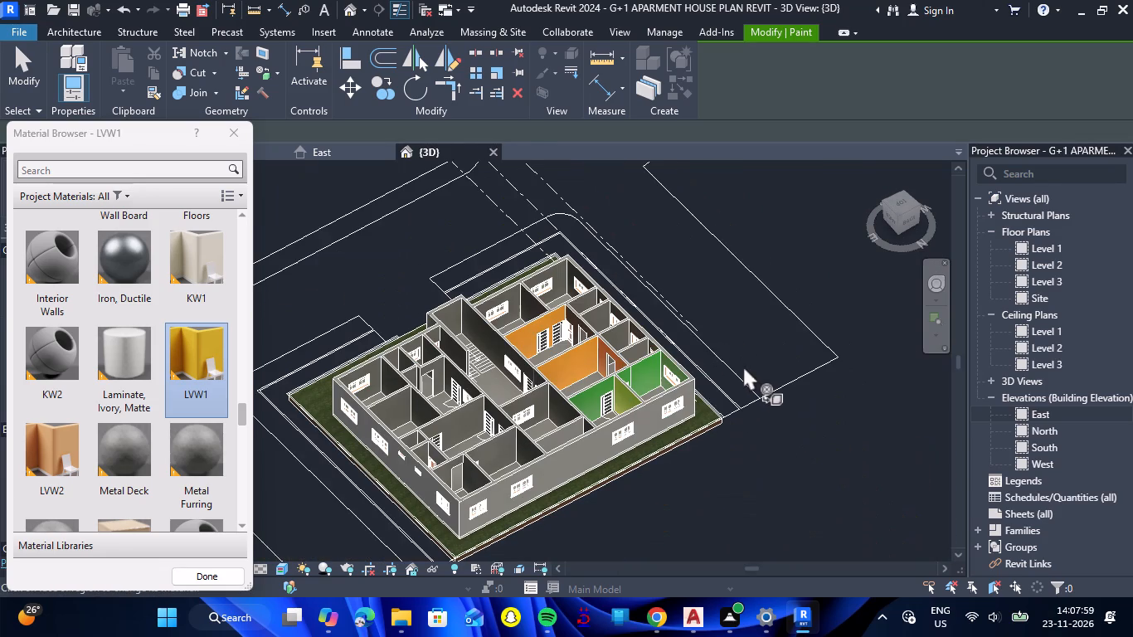
left_click_drag(754, 338, 630, 364)
right_click_drag(754, 338, 630, 364, "shift")
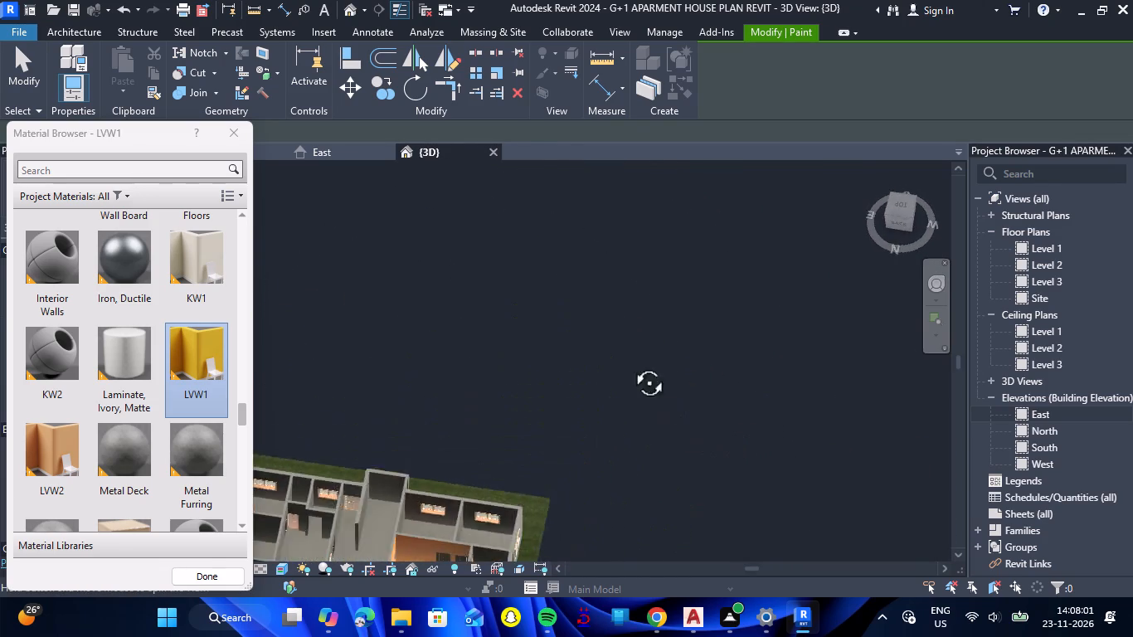
left_click_drag(630, 364, 561, 340)
right_click_drag(630, 364, 561, 340, "shift")
left_click(912, 211)
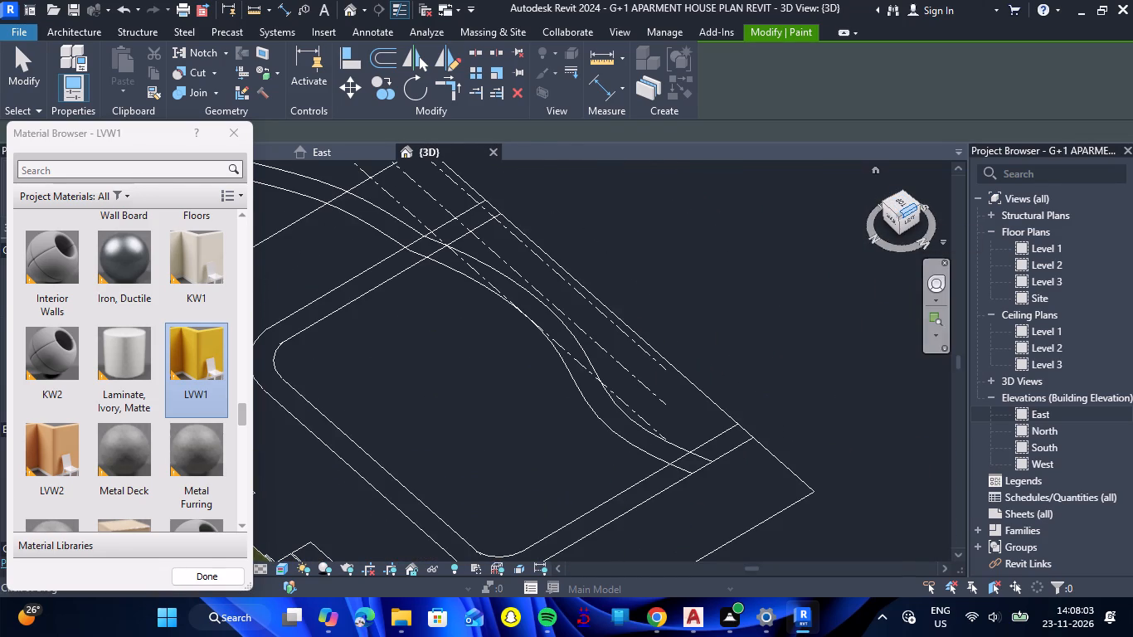
scroll(498, 413, "up", 2)
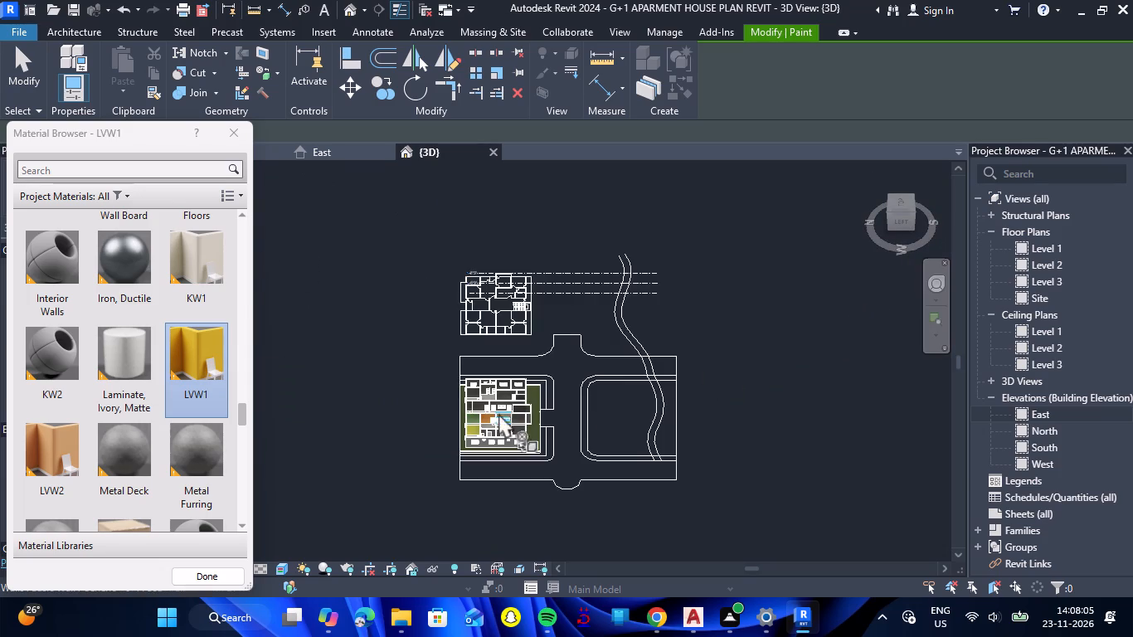
scroll(498, 413, "up", 6)
scroll(530, 335, "down", 3)
scroll(484, 474, "up", 9)
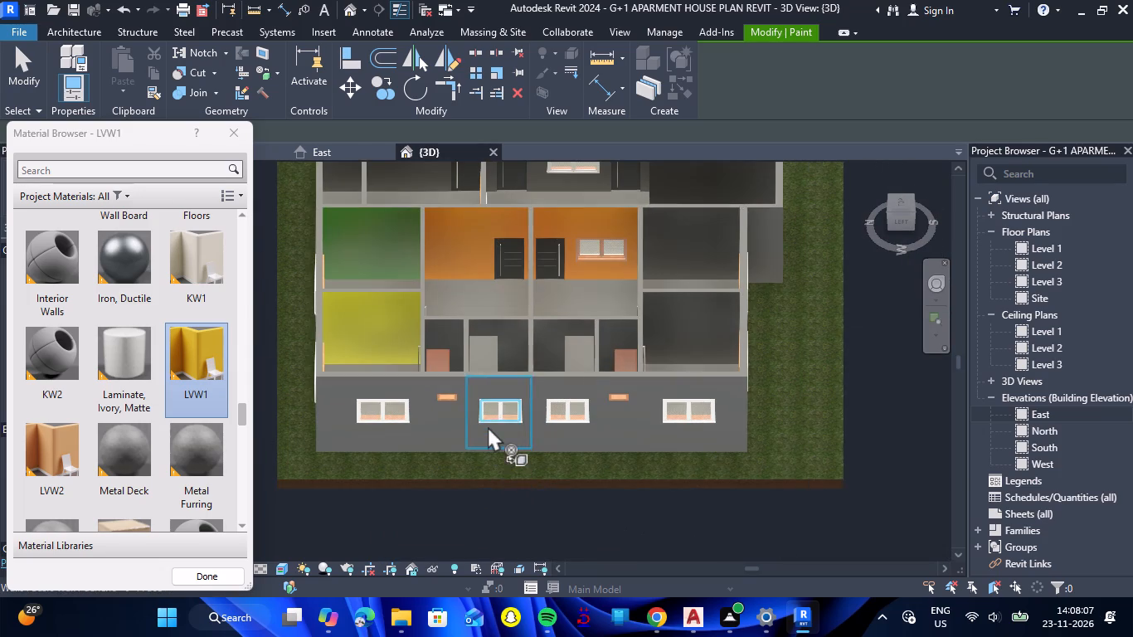
scroll(469, 436, "down", 6)
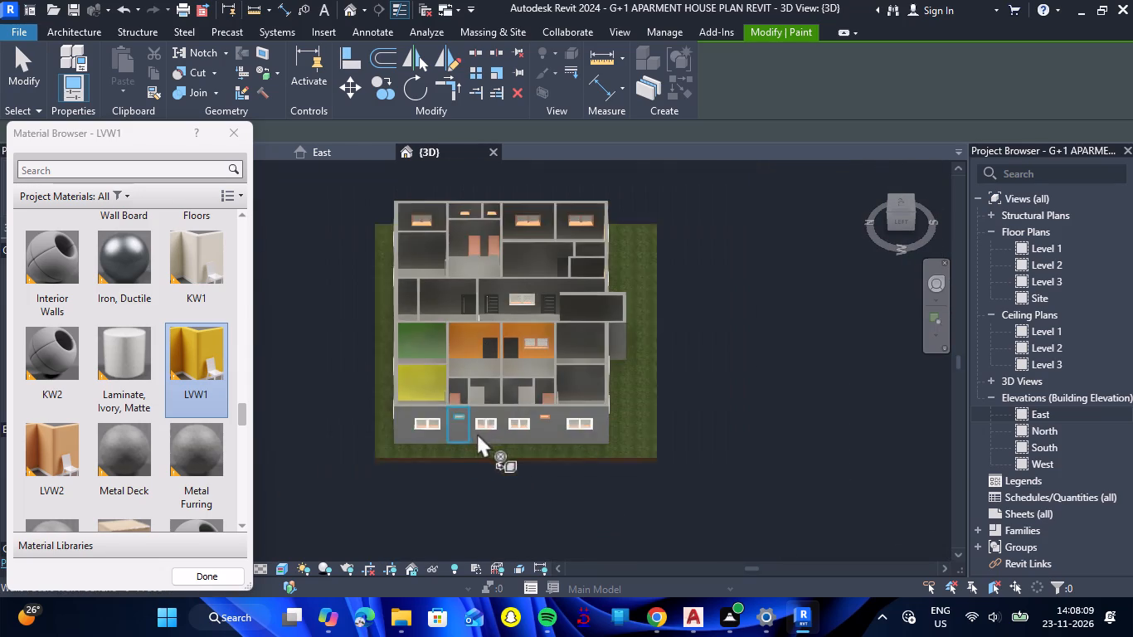
left_click_drag(303, 455, 398, 460, "shift")
right_click_drag(302, 455, 398, 460, "shift")
scroll(776, 464, "up", 7)
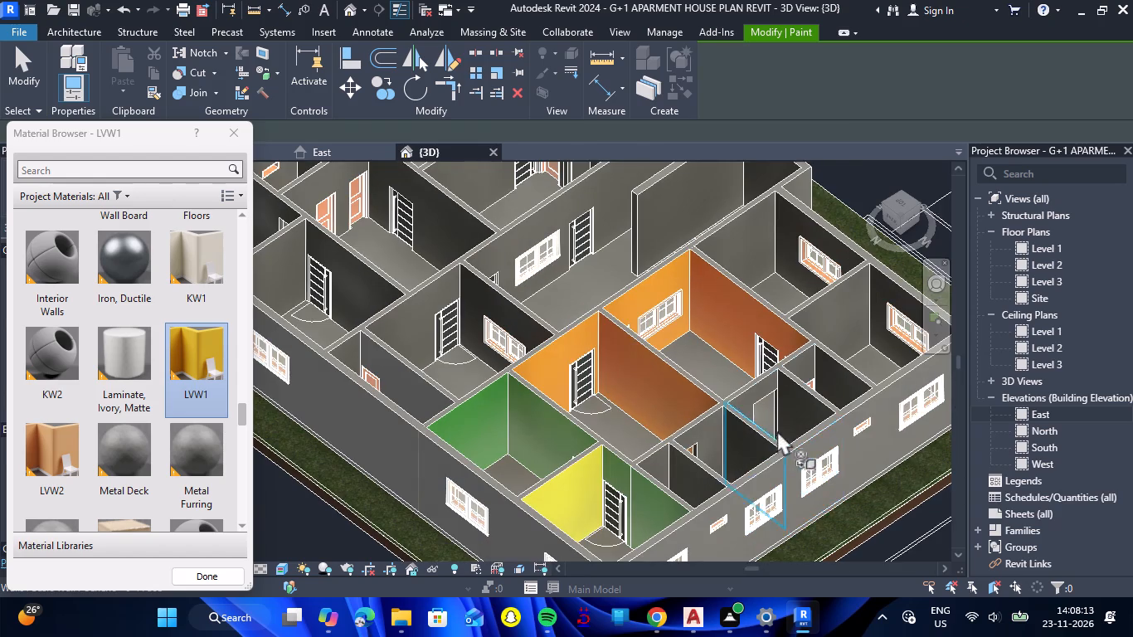
Paint the east walls of the western kitchens and bathrooms, and the south walls of both kitchens, with material KW1.
scroll(760, 377, "up", 3)
scroll(756, 375, "down", 5)
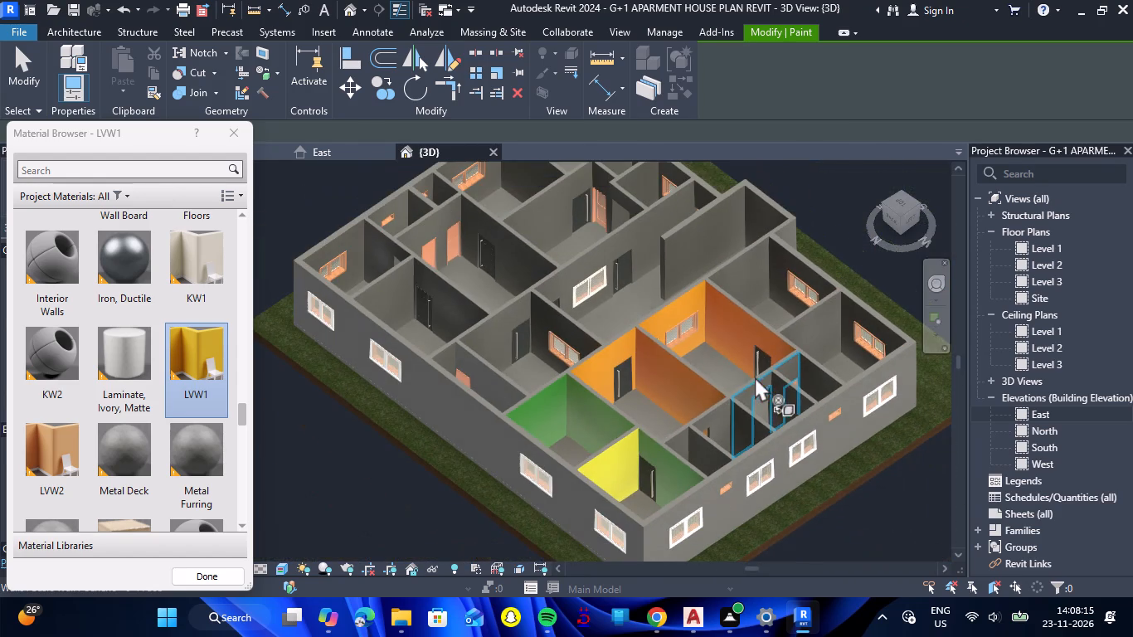
scroll(835, 478, "up", 3)
left_click(145, 167)
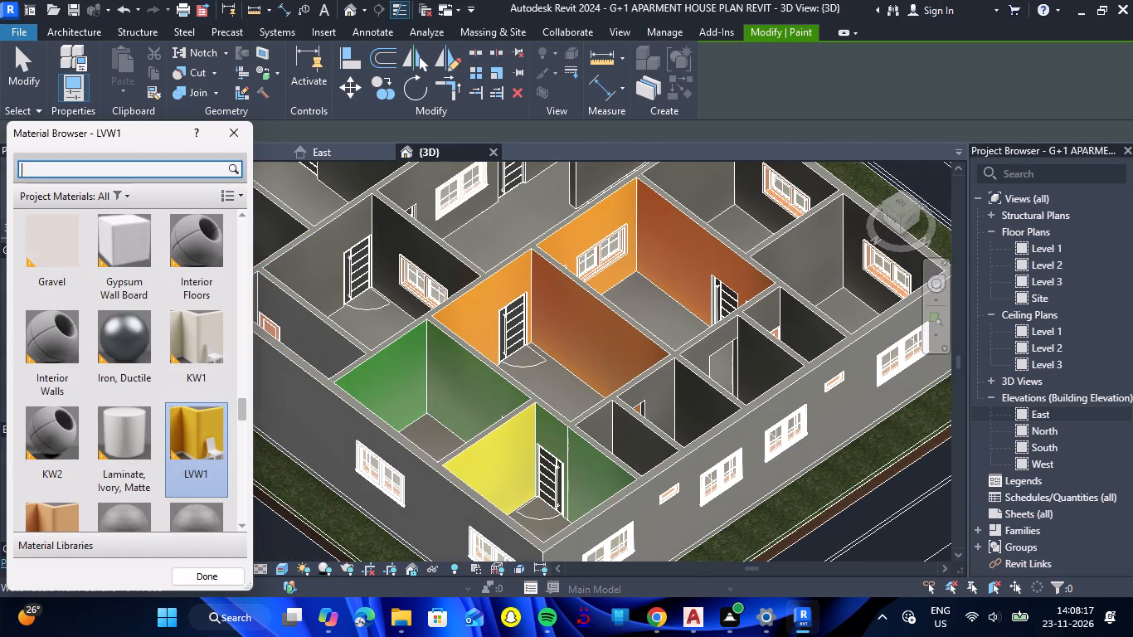
type("KW")
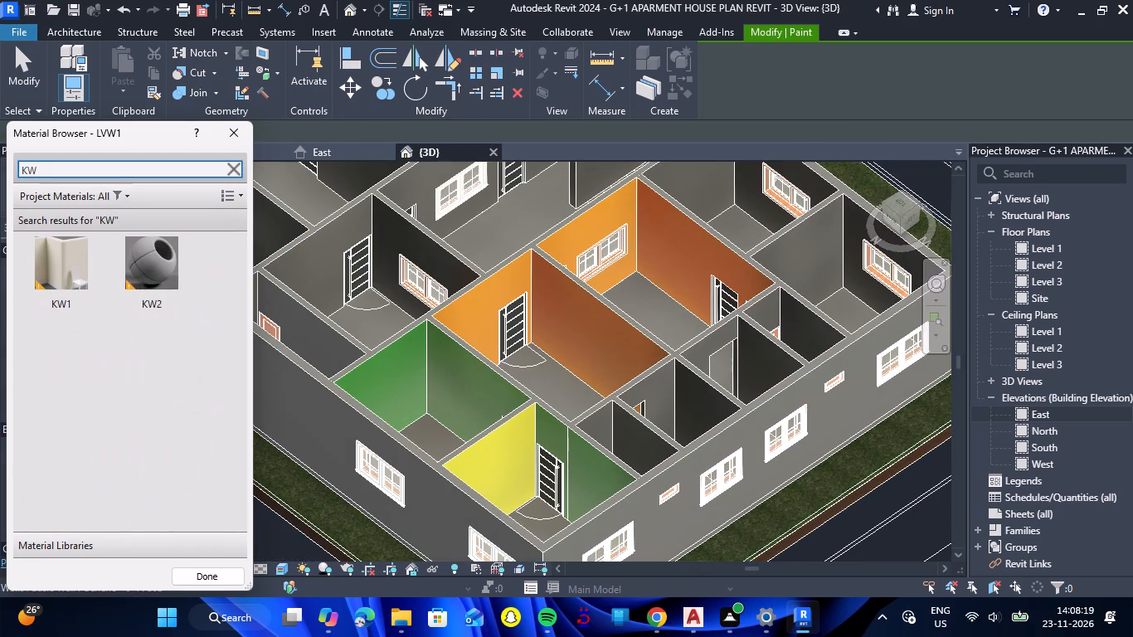
left_click(62, 273)
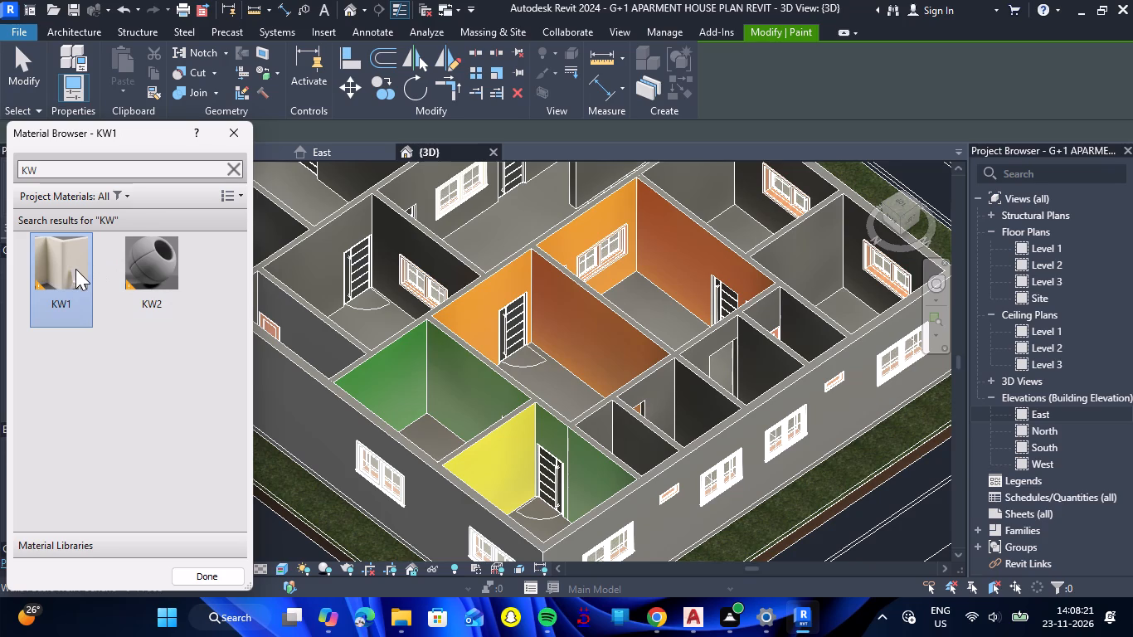
scroll(285, 290, "down", 1)
scroll(643, 362, "up", 6)
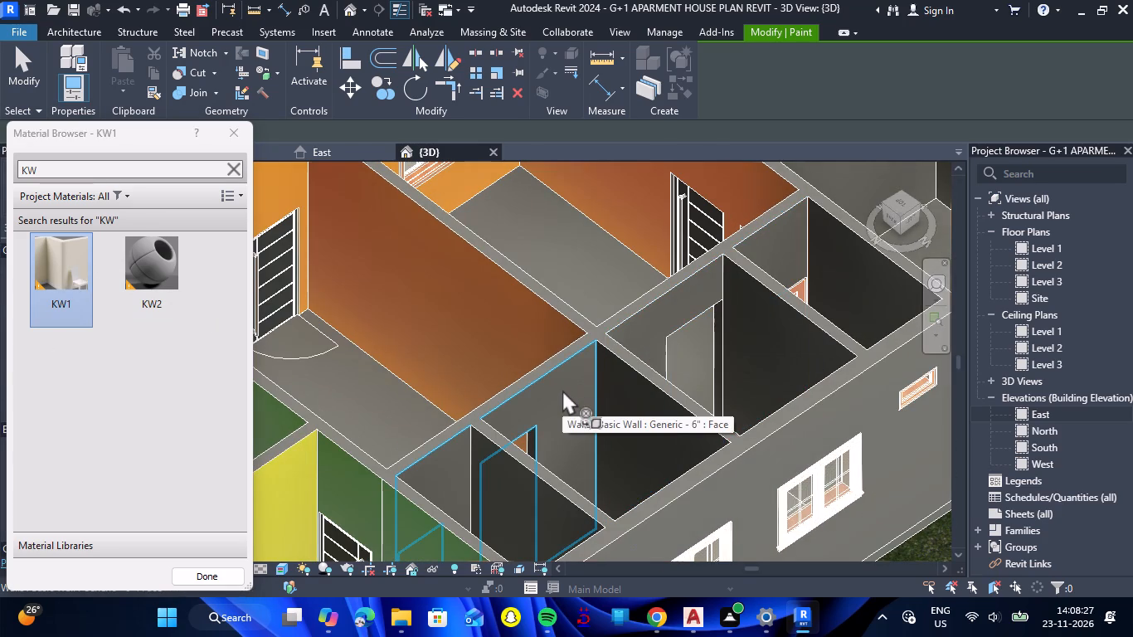
left_click(562, 390)
left_click(667, 309)
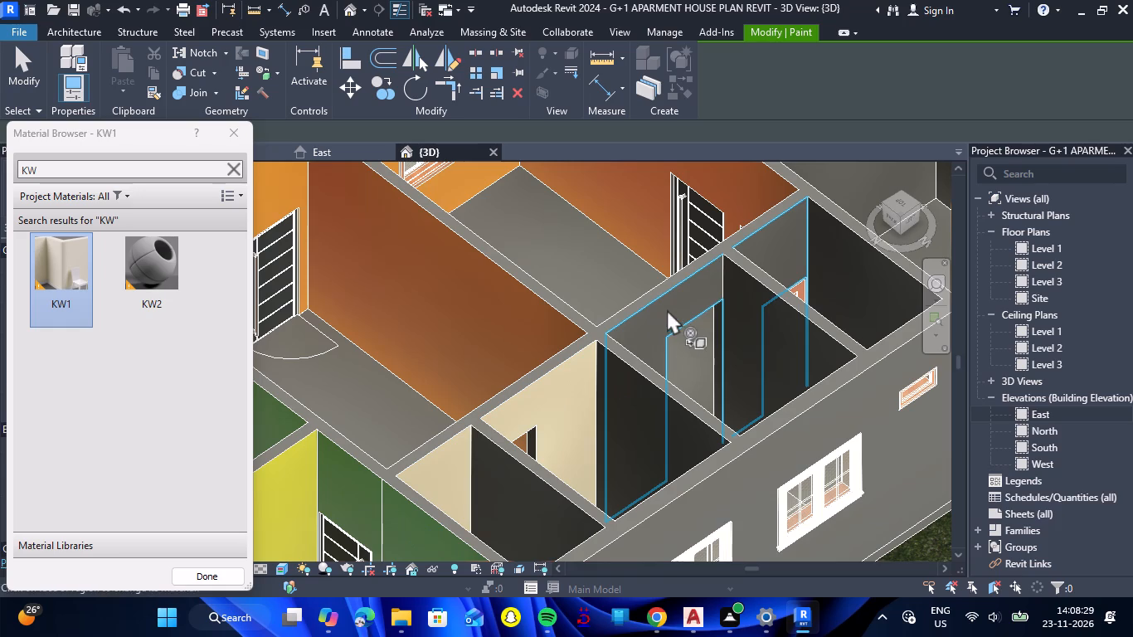
left_click(635, 373)
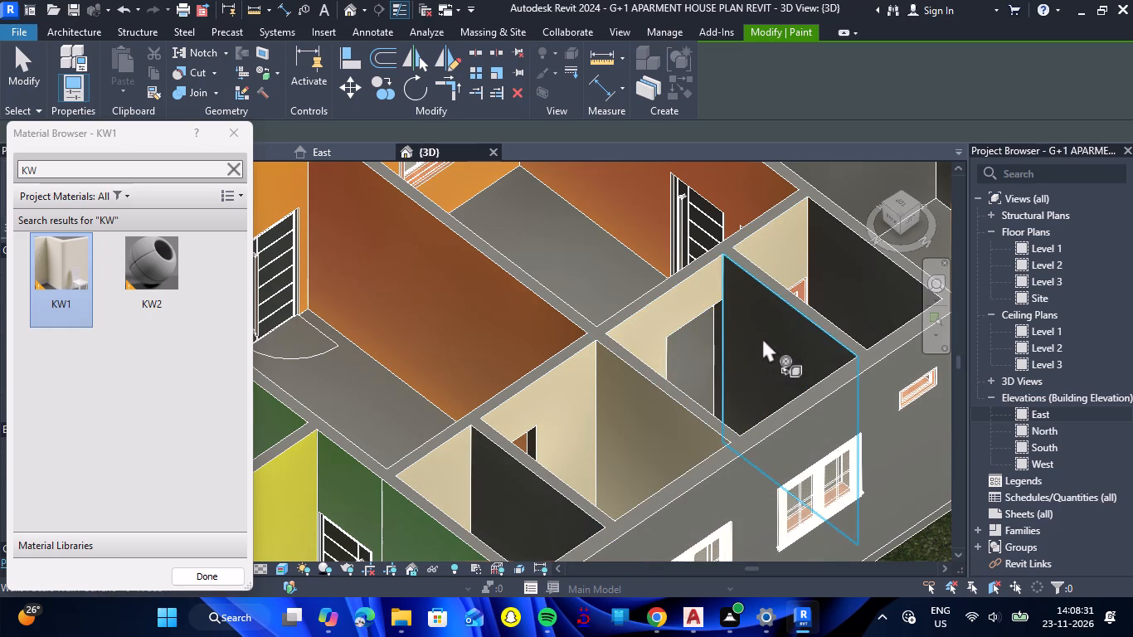
left_click(762, 338)
Paint the north walls of the northern kitchen and its adjoining bathroom on the building's west side with material KW2.
scroll(675, 326, "down", 5)
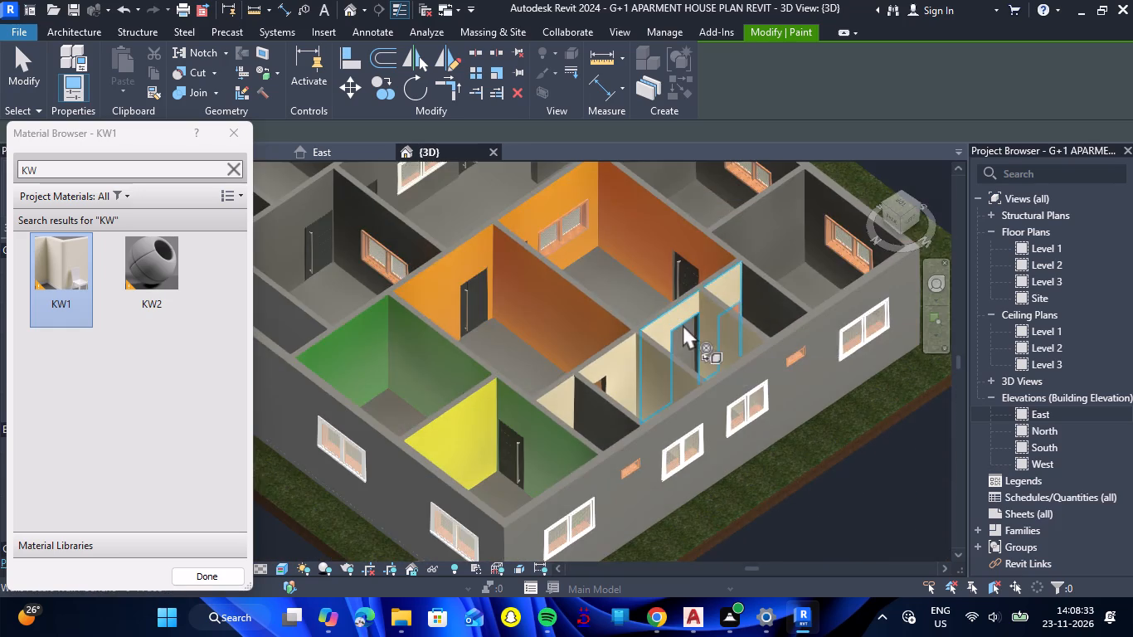
scroll(682, 324, "down", 5)
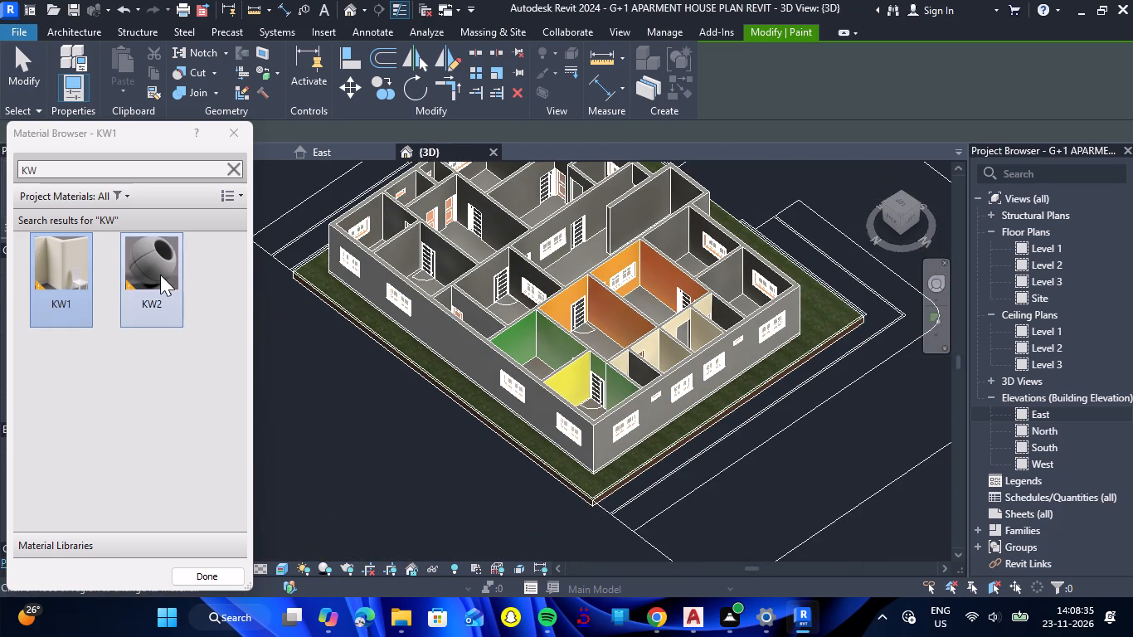
left_click(160, 275)
scroll(683, 390, "up", 6)
scroll(604, 348, "up", 5)
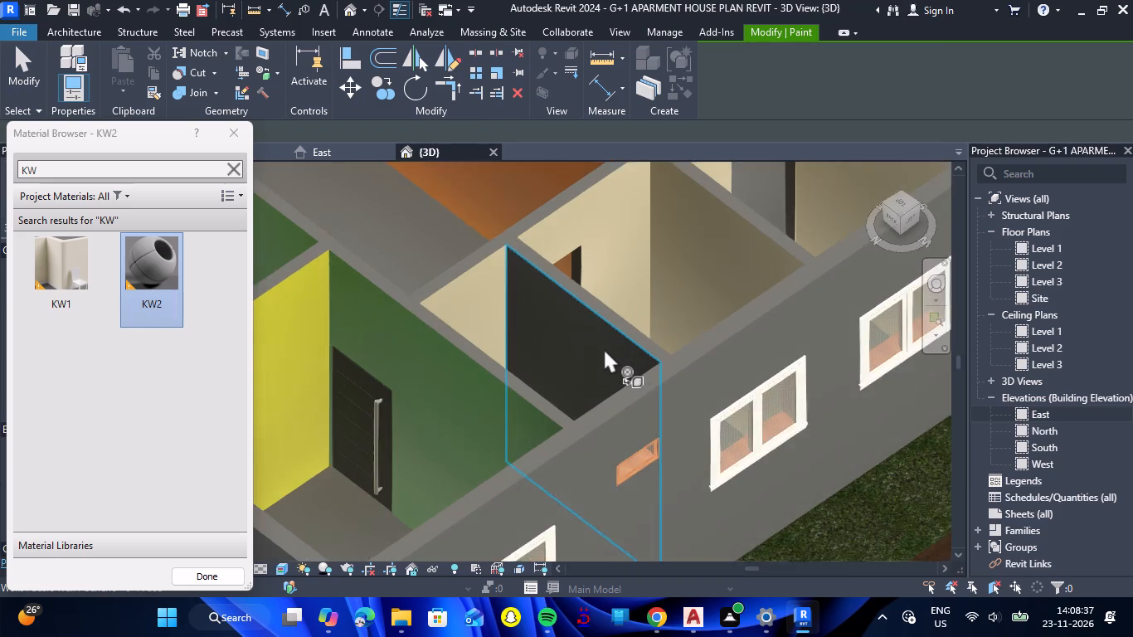
scroll(603, 346, "down", 4)
scroll(769, 376, "down", 5)
left_click_drag(824, 432, 616, 442, "shift")
right_click_drag(824, 432, 616, 442, "shift")
scroll(644, 432, "down", 9)
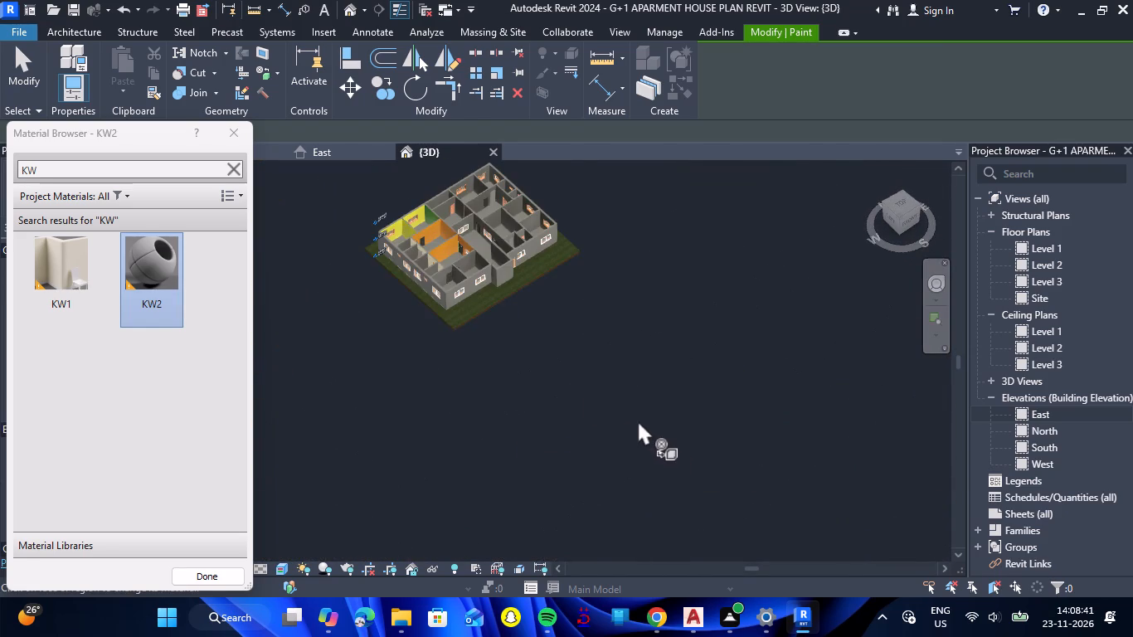
scroll(405, 228, "up", 15)
scroll(393, 341, "up", 5)
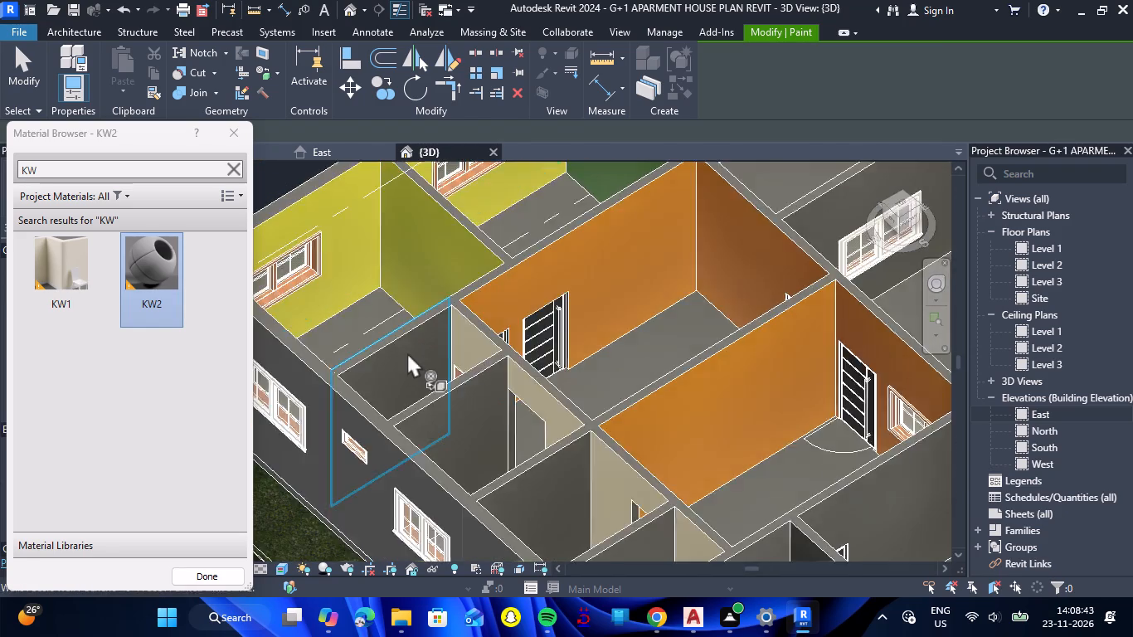
left_click(413, 369)
left_click(483, 450)
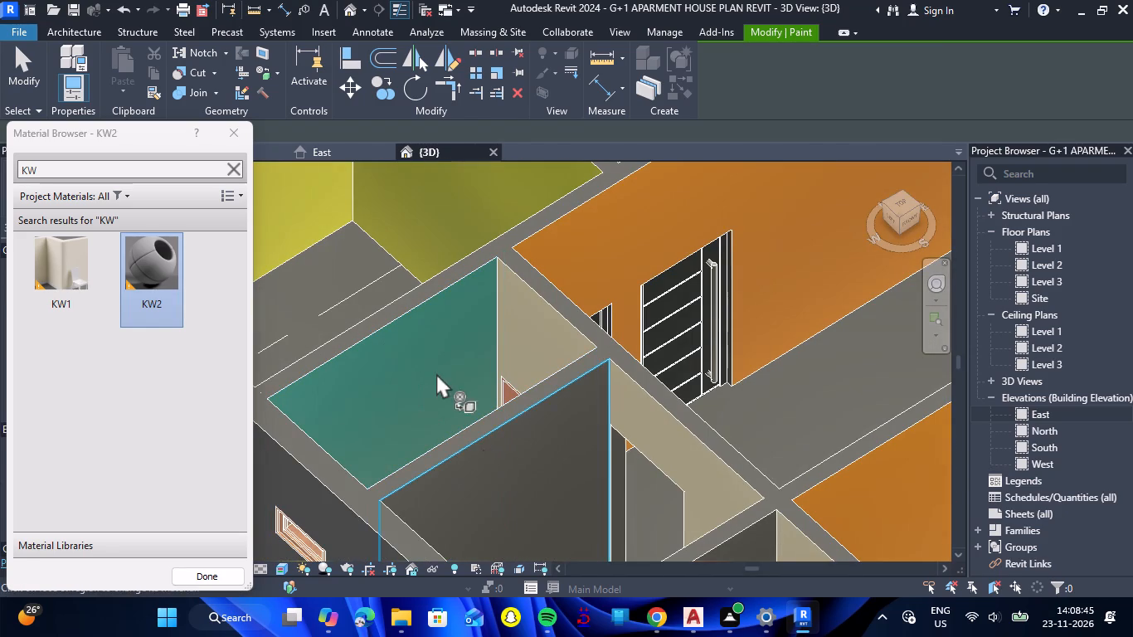
Paint the inside of both kitchens' exterior west walls, plus the southern kitchen's north wall, with KW2.
scroll(445, 316, "down", 11)
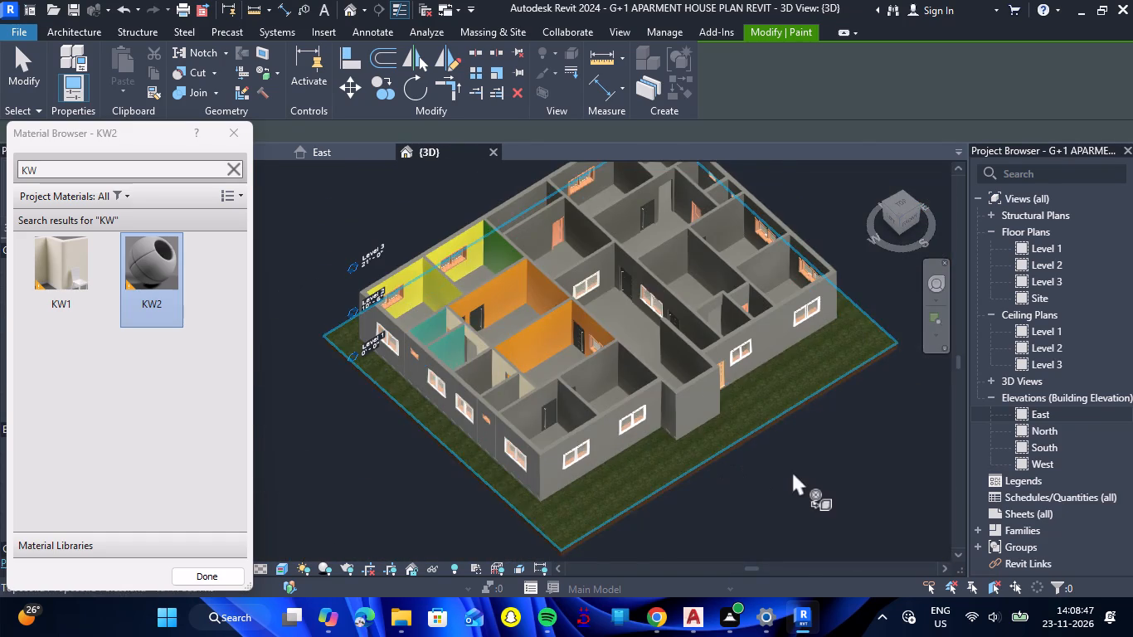
left_click_drag(794, 467, 504, 364, "shift")
right_click_drag(794, 467, 504, 364, "shift")
scroll(515, 358, "down", 8)
scroll(818, 285, "up", 15)
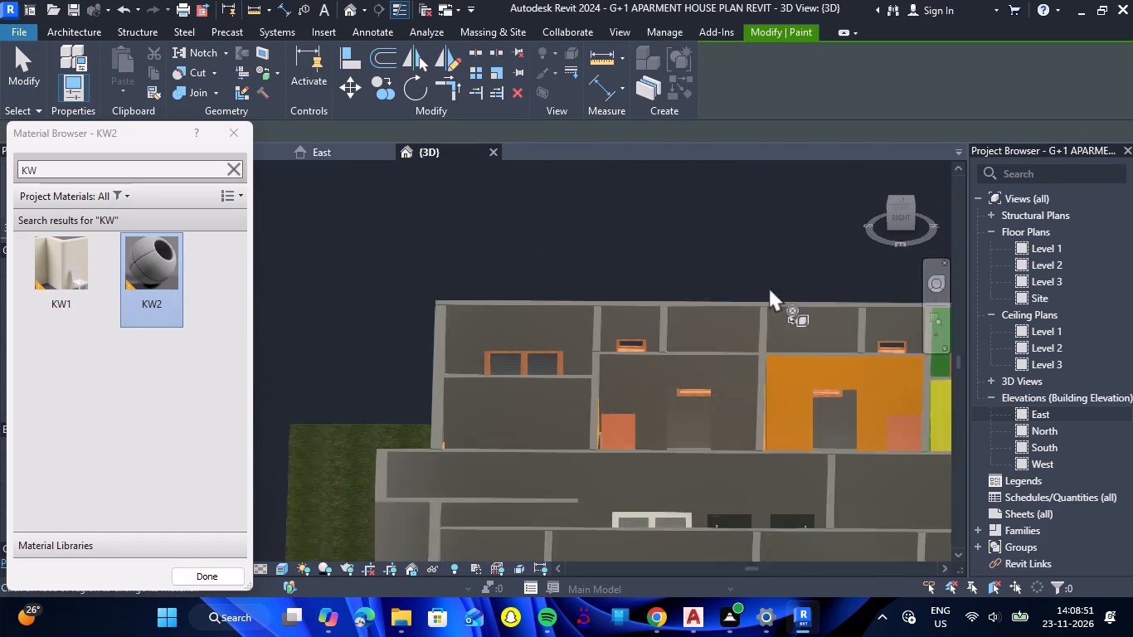
scroll(664, 212, "down", 5)
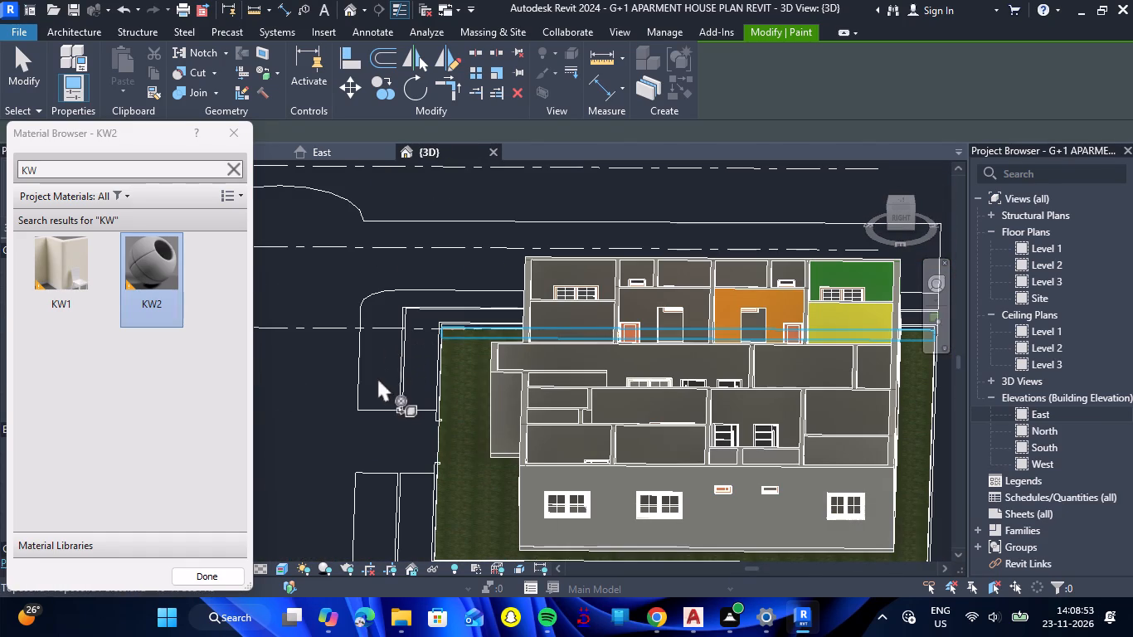
left_click_drag(299, 393, 342, 419)
right_click_drag(299, 393, 342, 419, "shift")
scroll(464, 426, "down", 6)
scroll(486, 288, "up", 10)
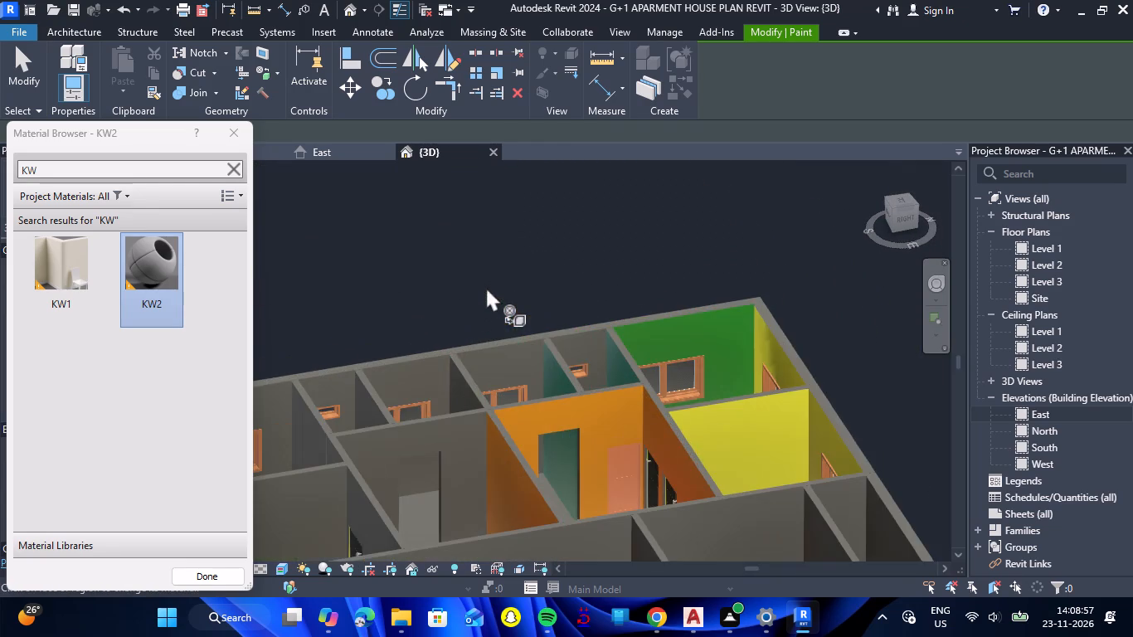
scroll(487, 329, "up", 4)
left_click(504, 396)
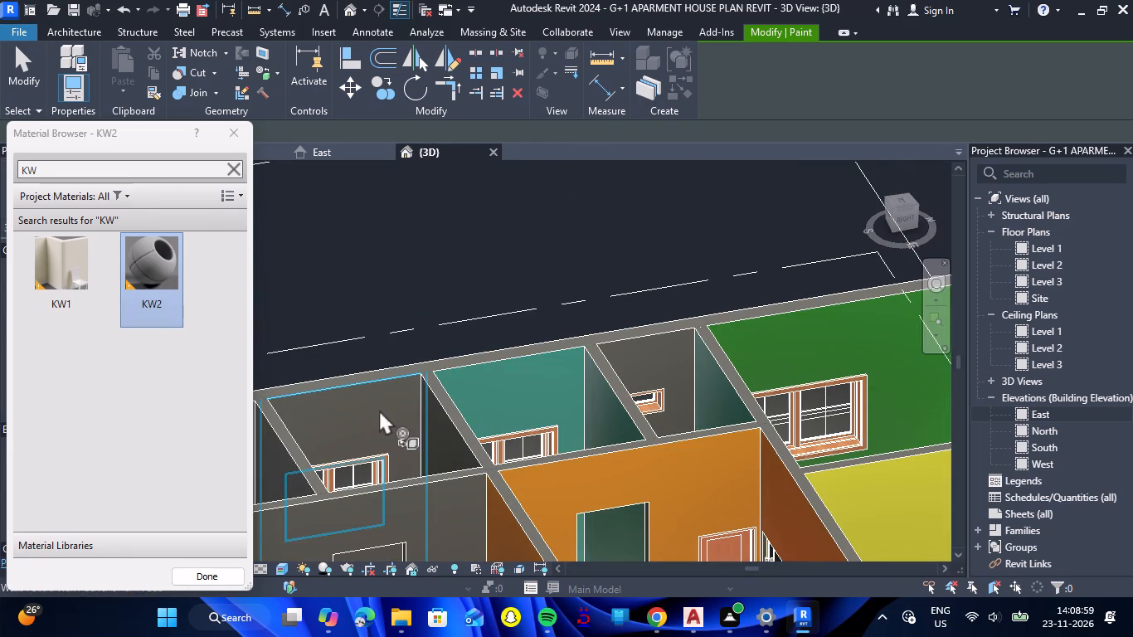
left_click(379, 410)
left_click(443, 425)
Paint the west and north walls of the two bathrooms flanking the western kitchens with material BW1.
scroll(427, 314, "down", 4)
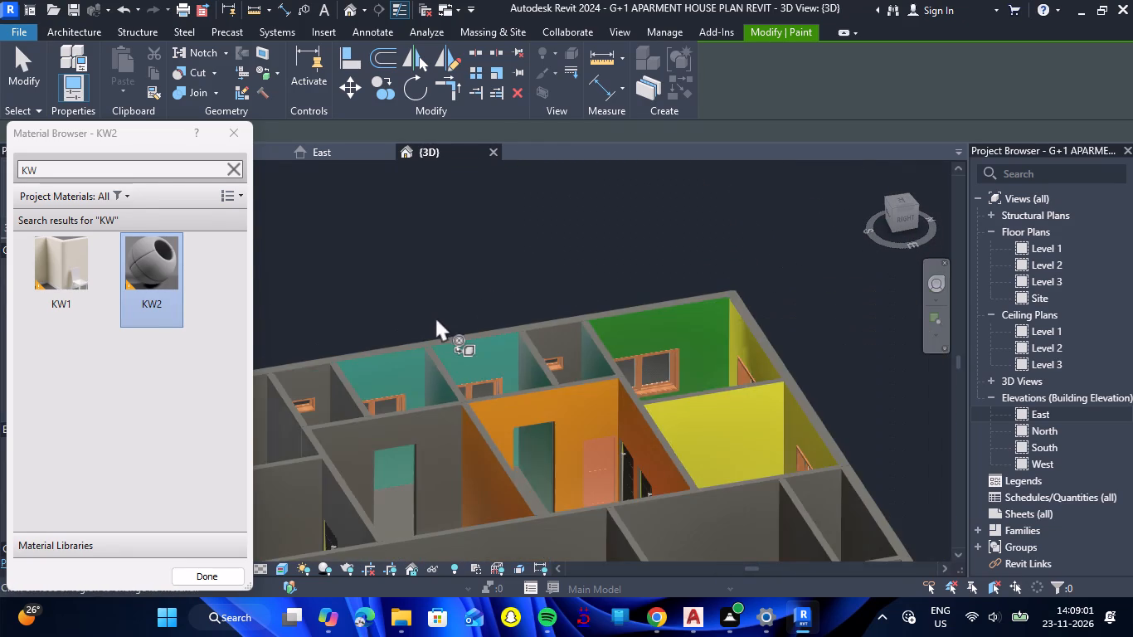
scroll(437, 318, "up", 3)
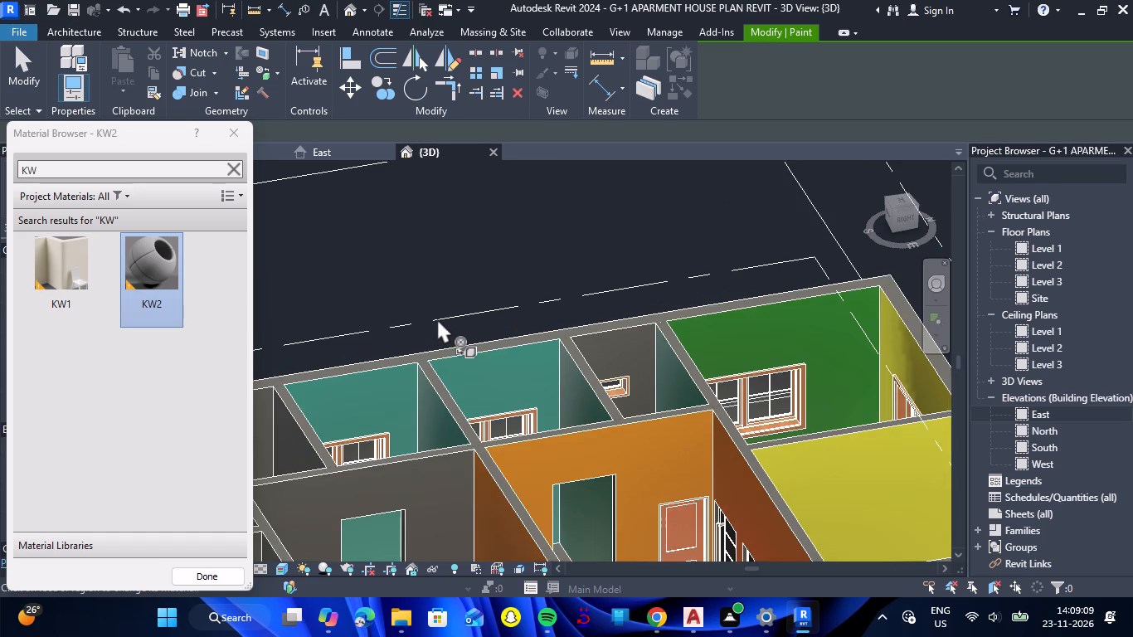
left_click(134, 170)
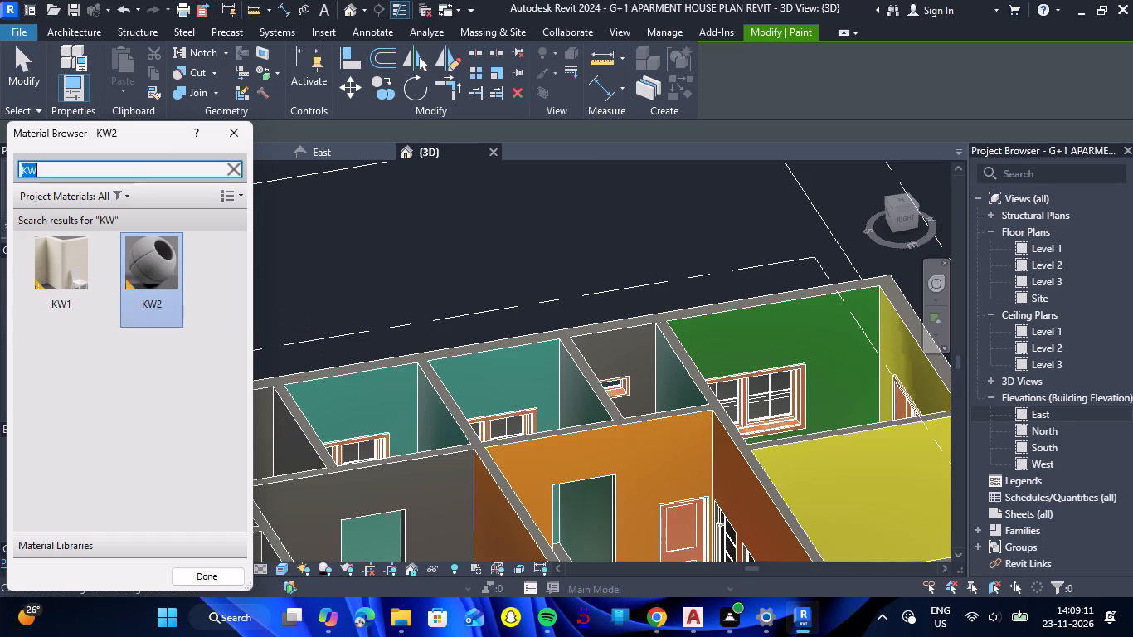
key("b")
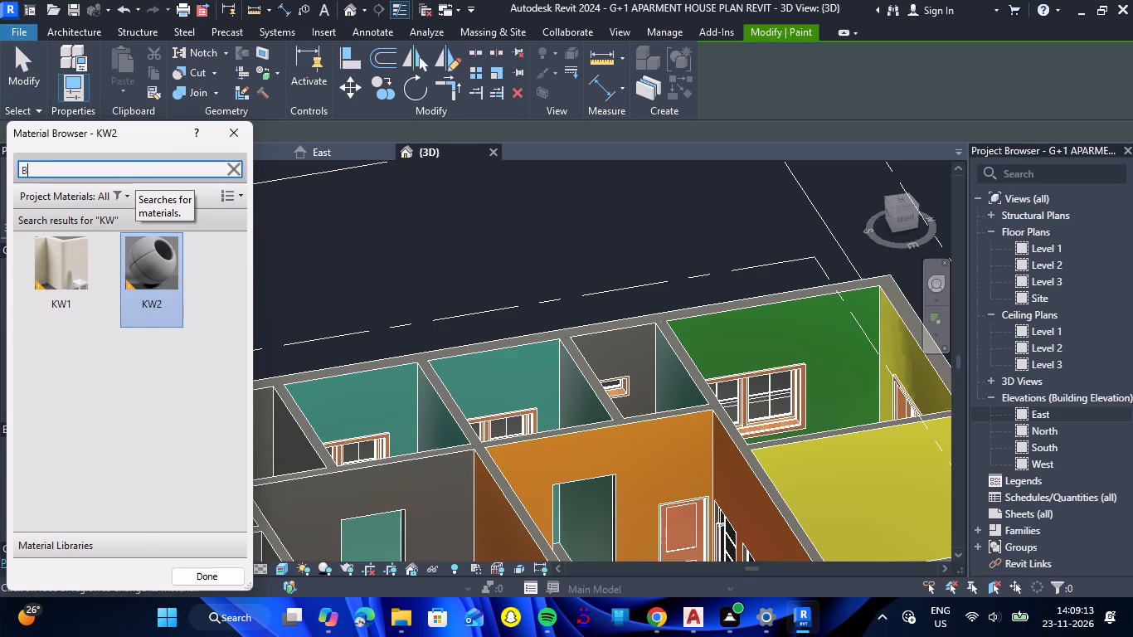
type("W1")
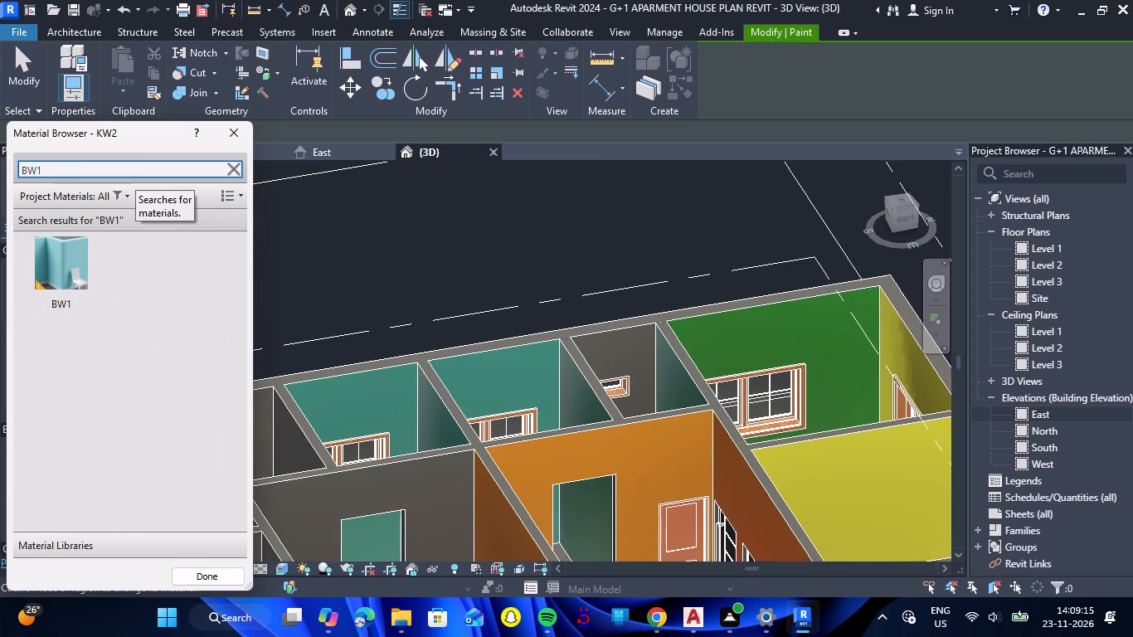
left_click(79, 264)
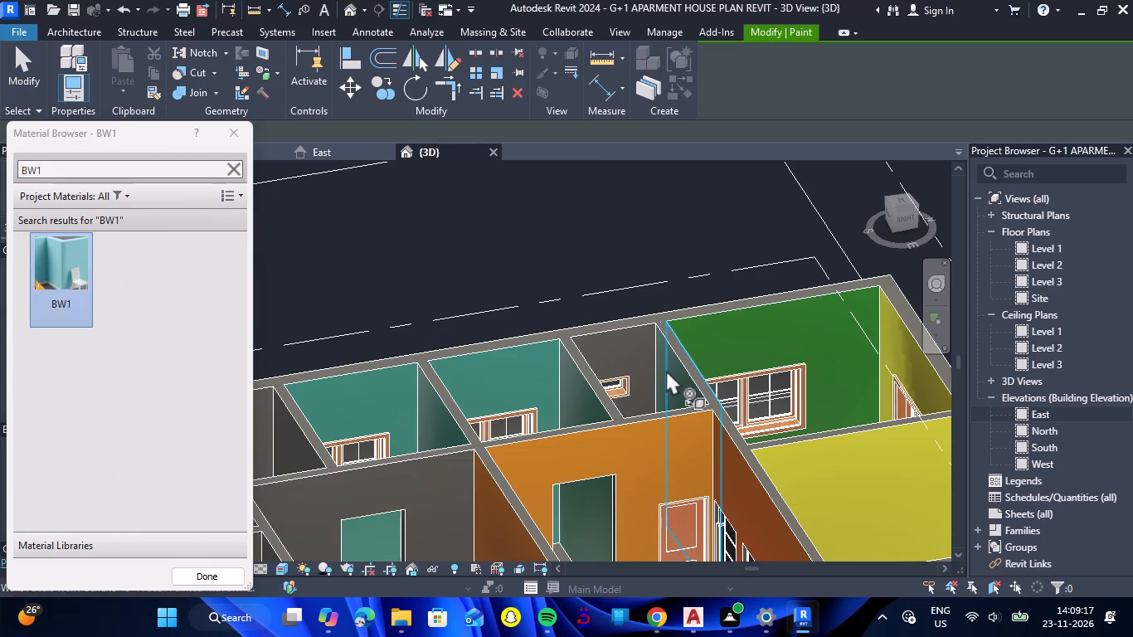
left_click(666, 370)
left_click(631, 361)
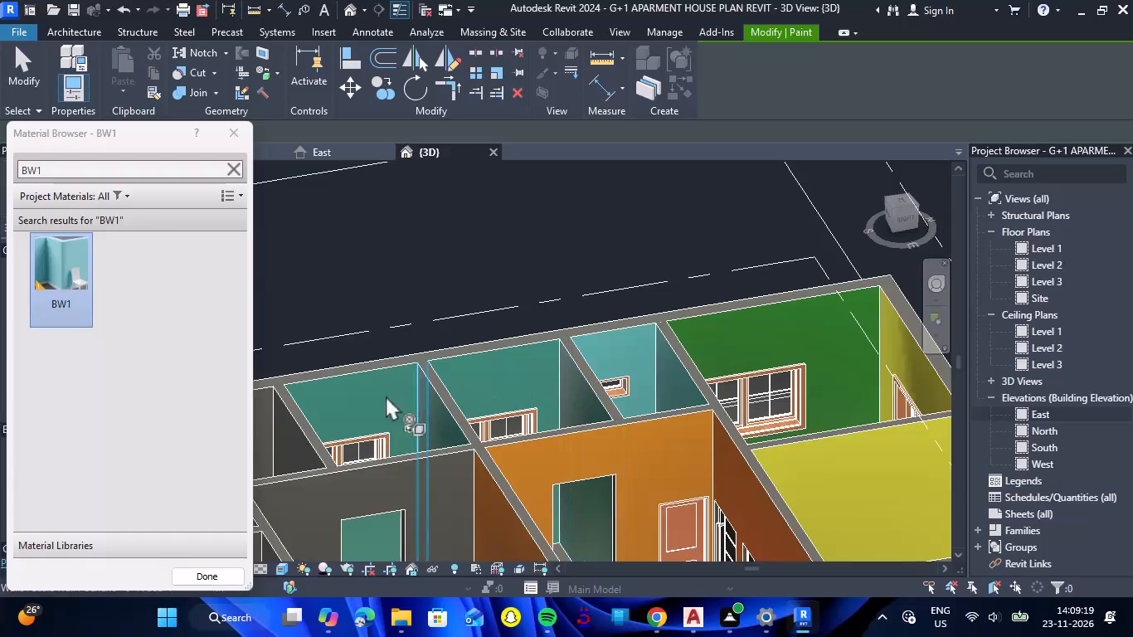
scroll(430, 382, "down", 2)
left_click(289, 406)
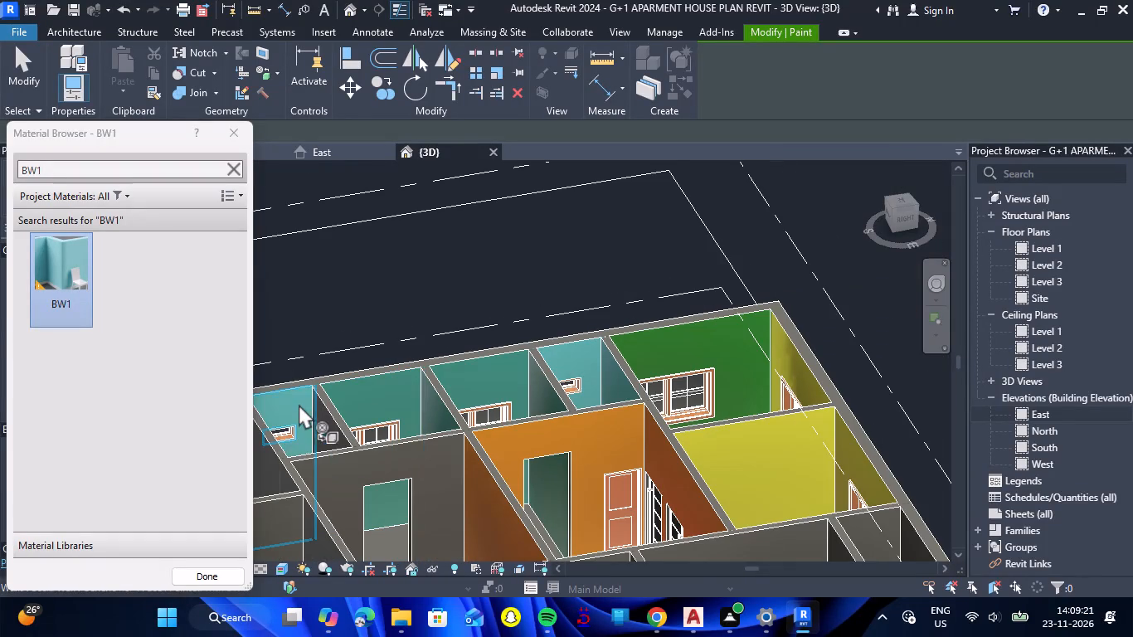
scroll(316, 396, "down", 3)
scroll(320, 407, "up", 4)
left_click(320, 407)
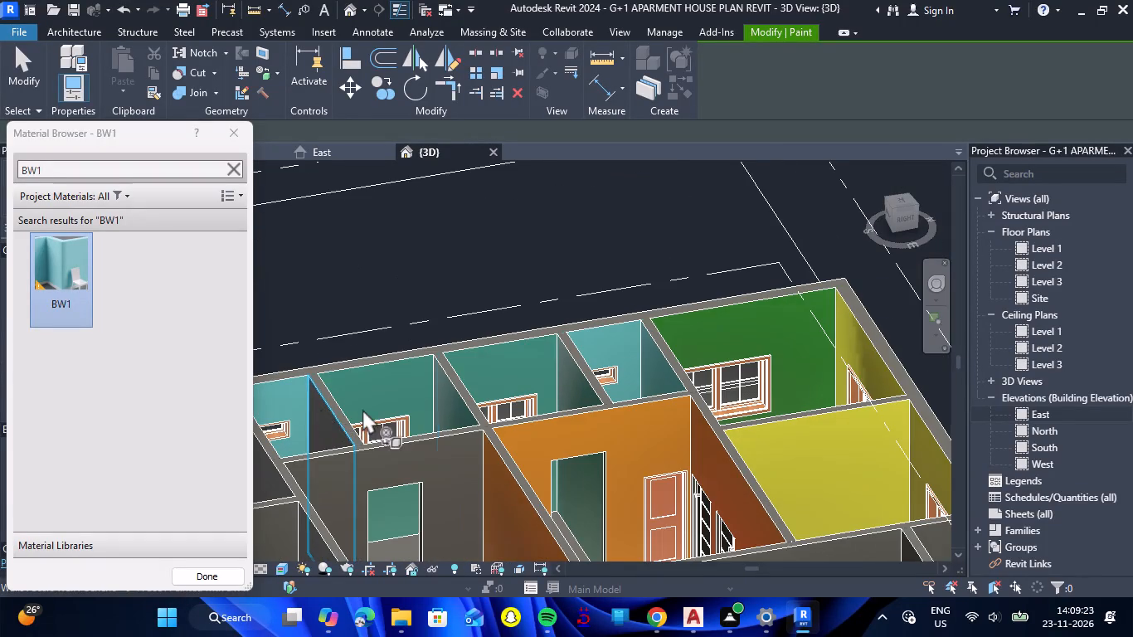
Paint the southwest corner bedroom's west and north walls, and the adjoining inner bedroom's door wall and west partition, with material BRW3.
scroll(553, 394, "down", 6)
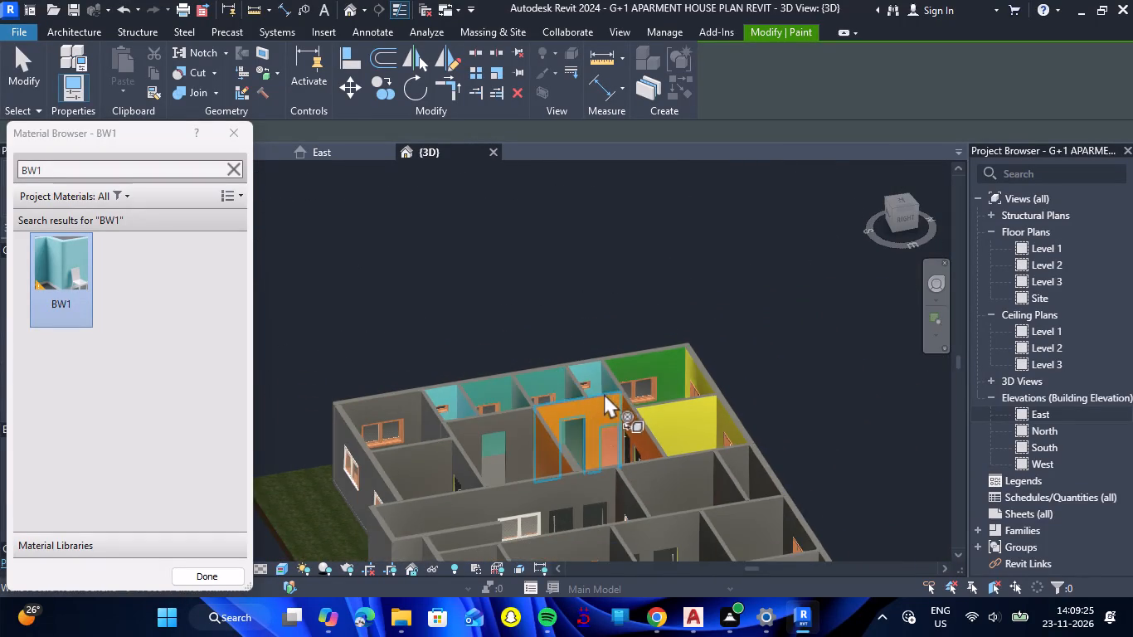
scroll(579, 293, "down", 3)
scroll(484, 370, "up", 6)
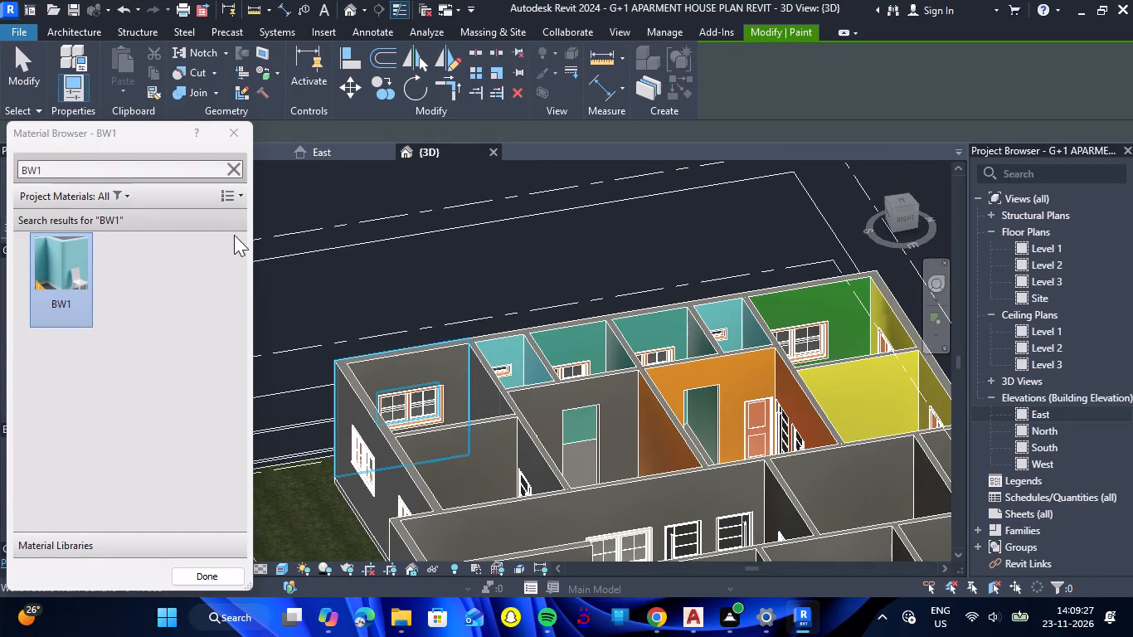
left_click(187, 174)
type("BR")
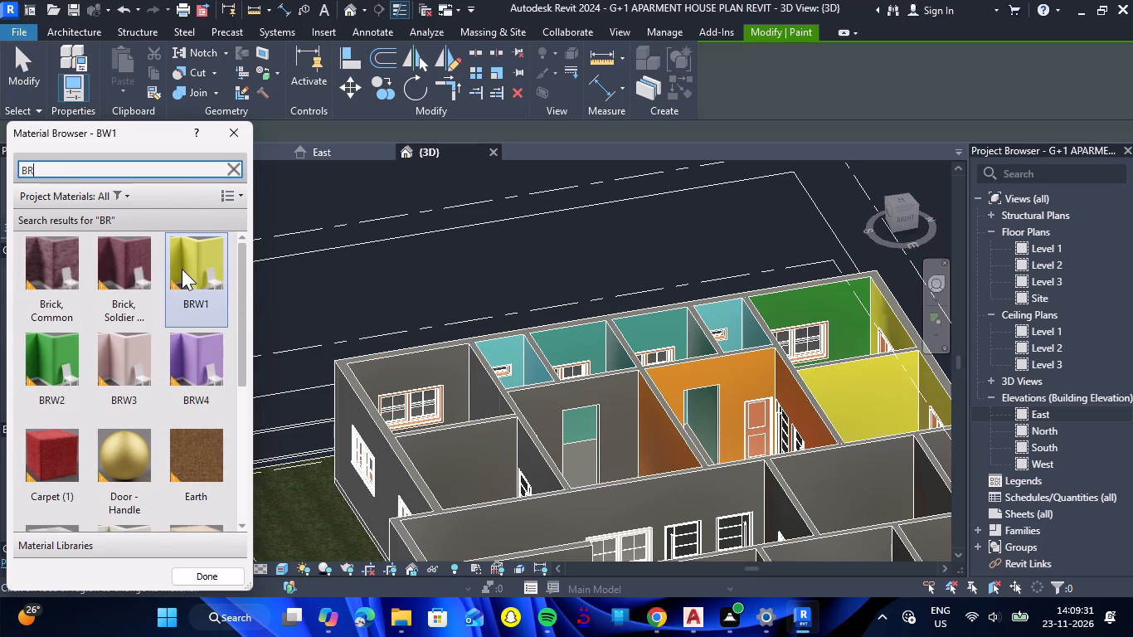
left_click(182, 269)
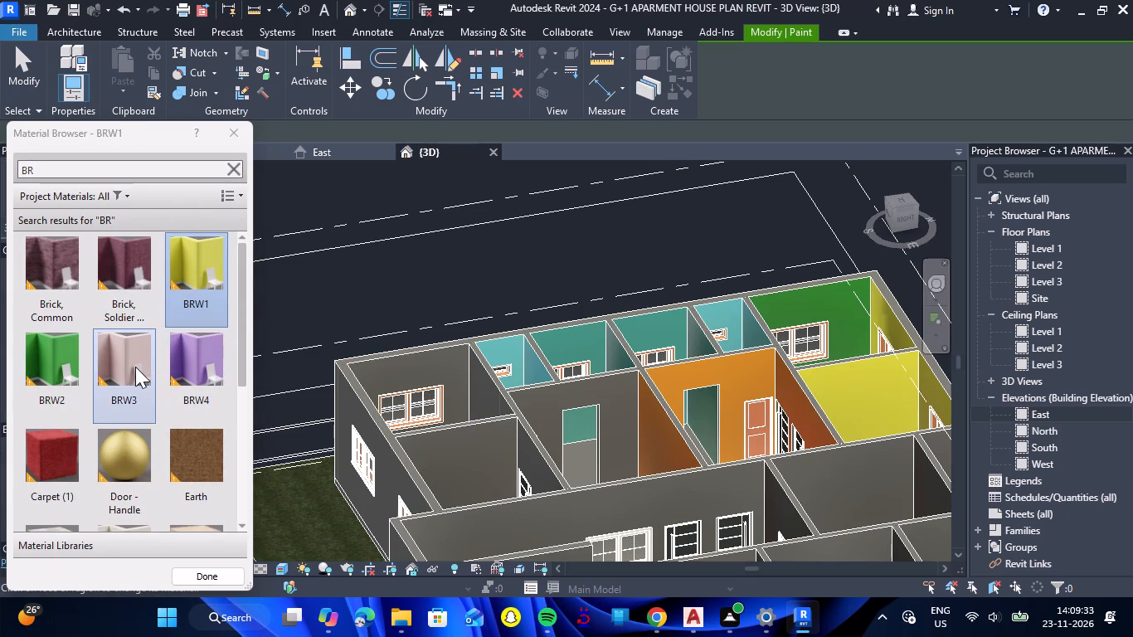
left_click(135, 367)
left_click(423, 376)
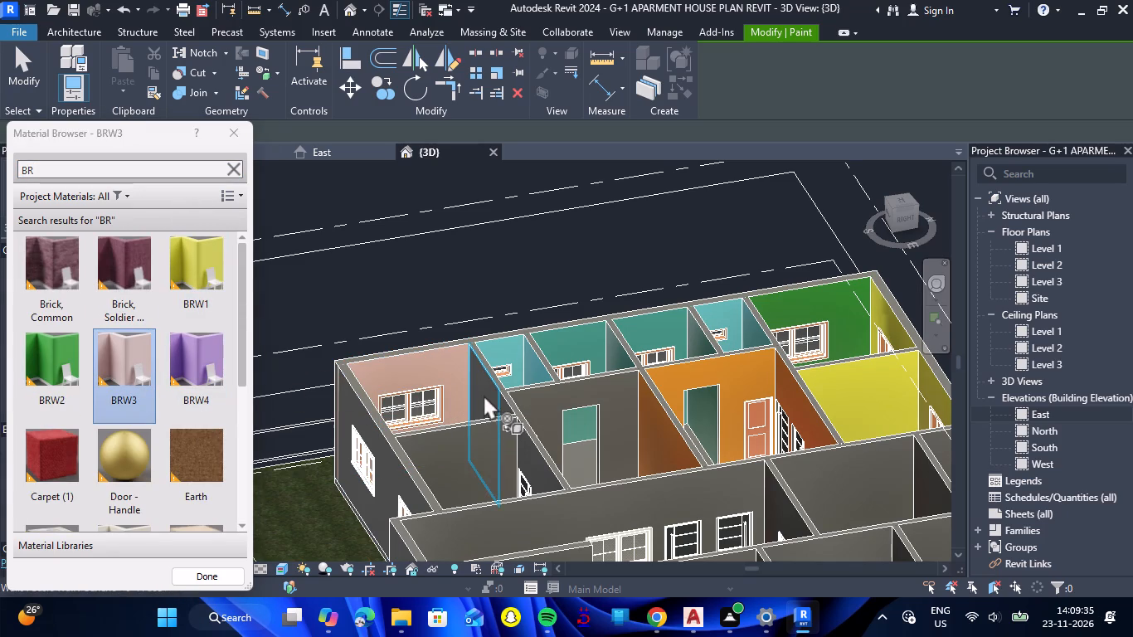
left_click(483, 395)
left_click(528, 437)
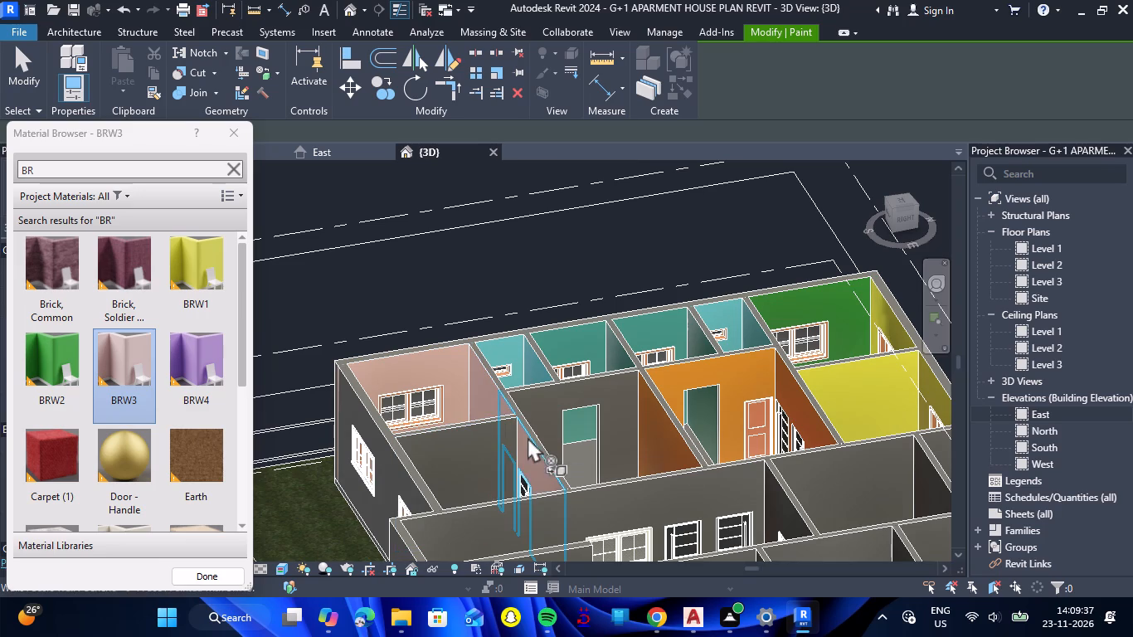
left_click(474, 447)
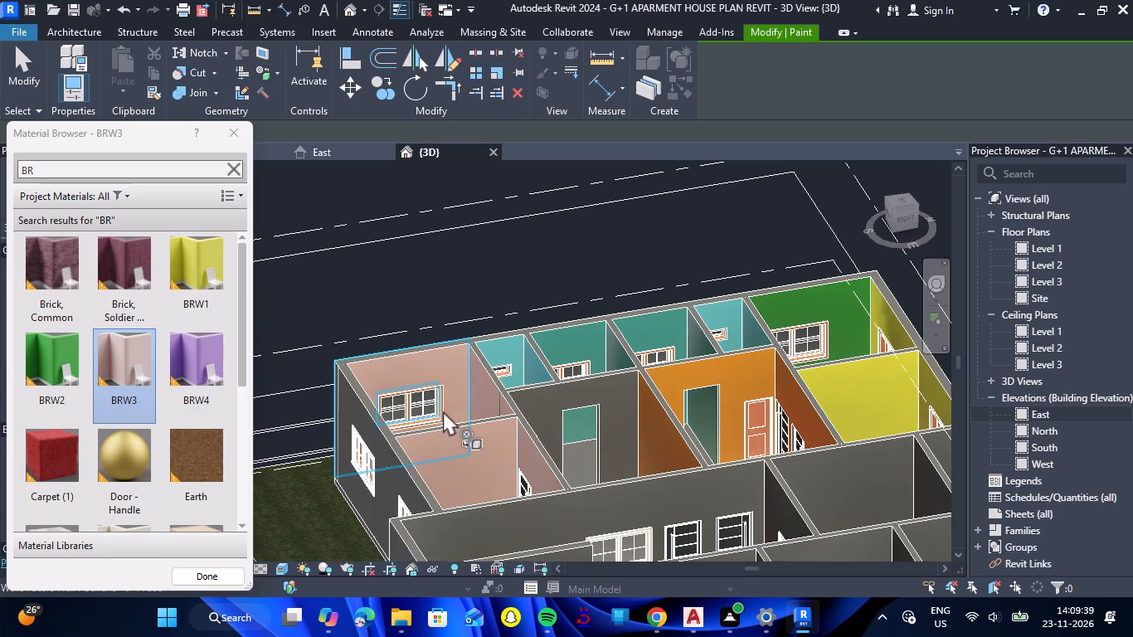
scroll(445, 400, "down", 8)
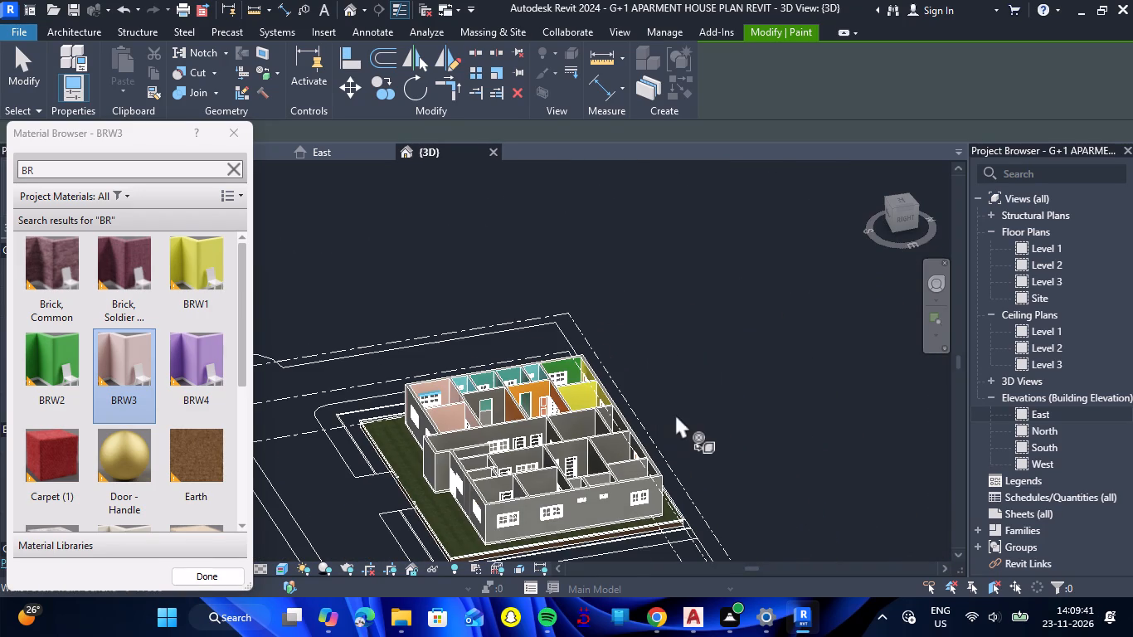
Paint the inside of the south exterior wall in the two southwest bedrooms, plus each bedroom's east wall, with material BRW4.
right_click_drag(713, 413, 632, 450, "shift")
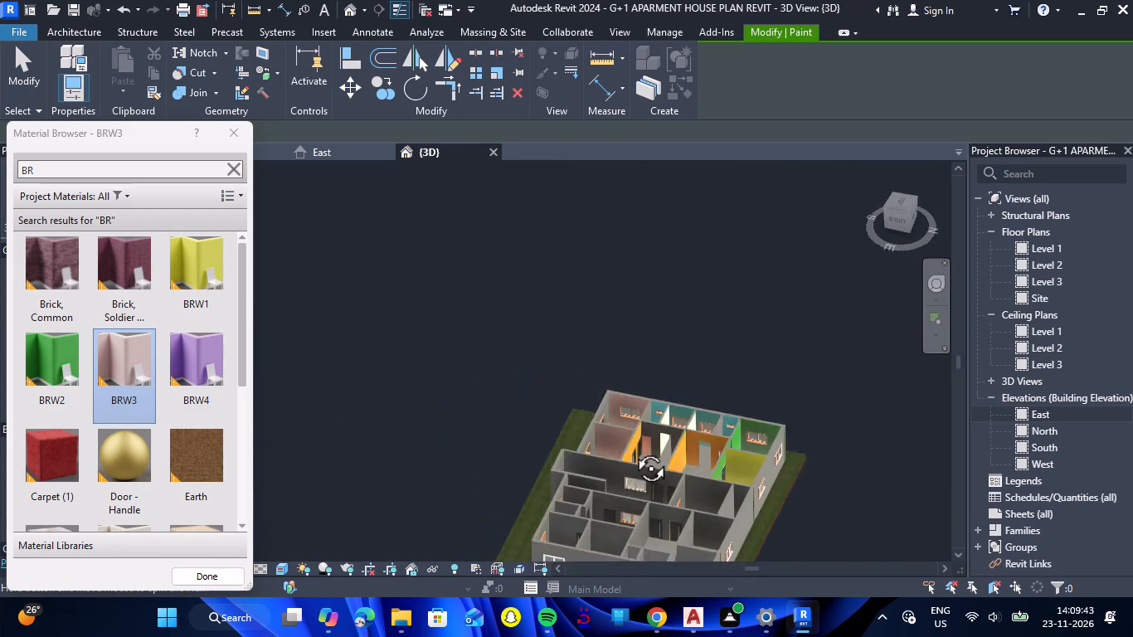
right_click_drag(632, 450, 454, 452, "shift")
scroll(503, 403, "down", 8)
scroll(537, 518, "up", 16)
scroll(640, 441, "up", 6)
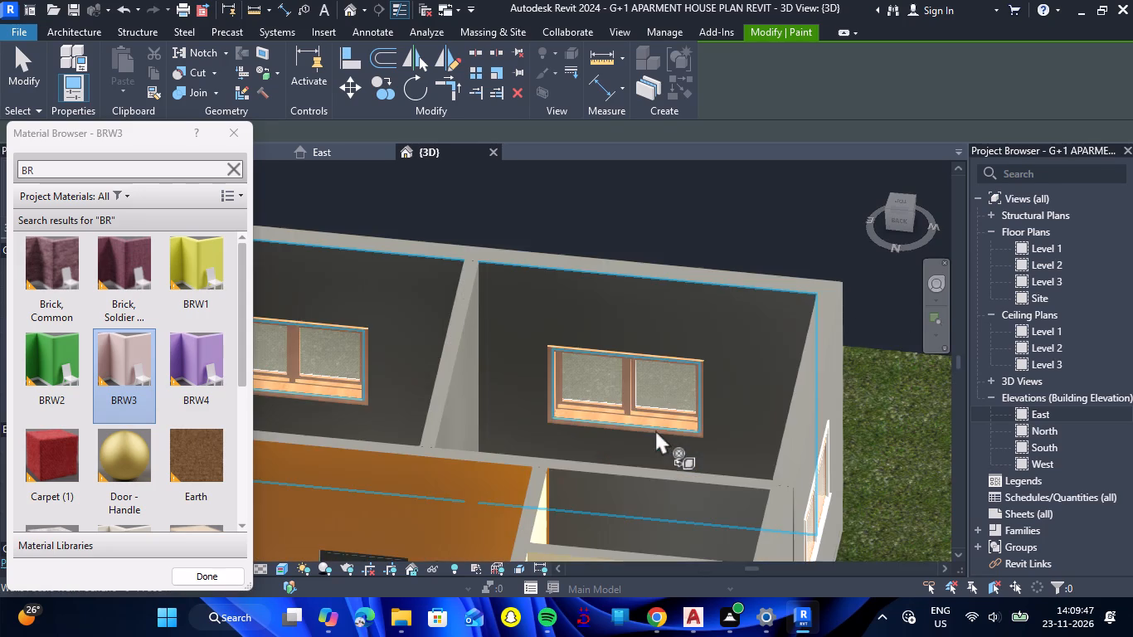
scroll(646, 384, "down", 4)
scroll(649, 388, "up", 4)
scroll(649, 388, "down", 4)
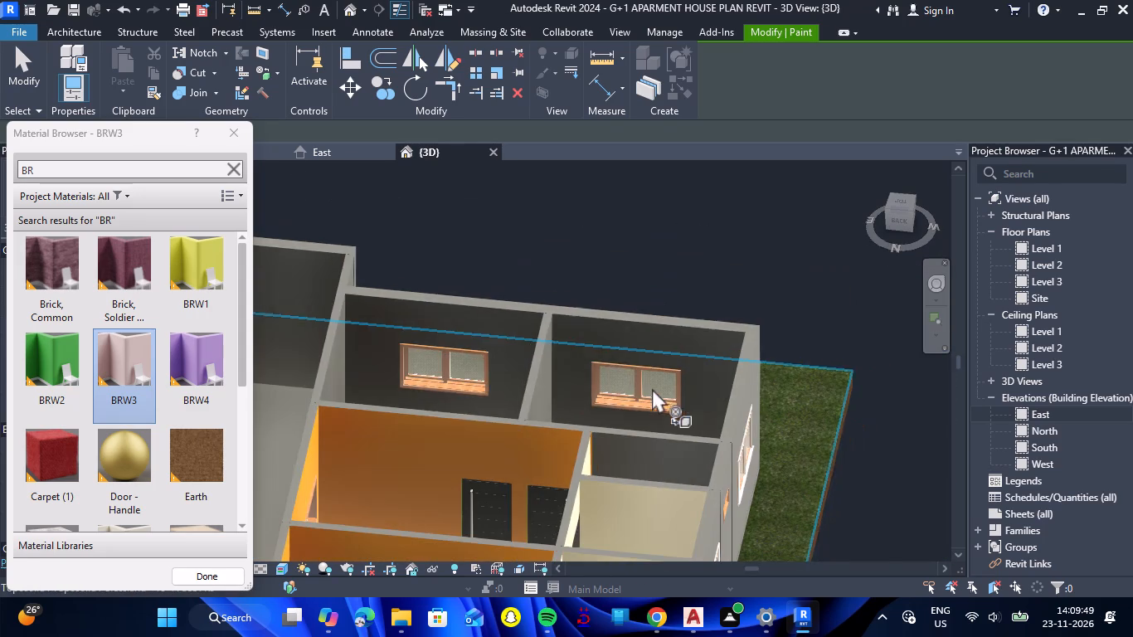
left_click(187, 383)
left_click(436, 321)
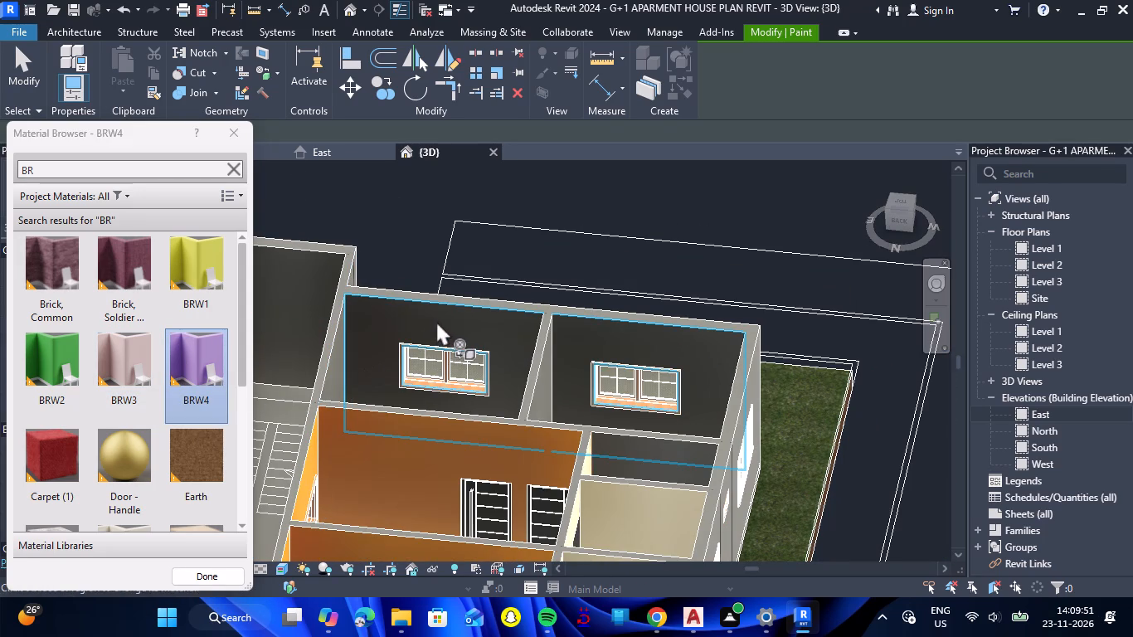
left_click(139, 357)
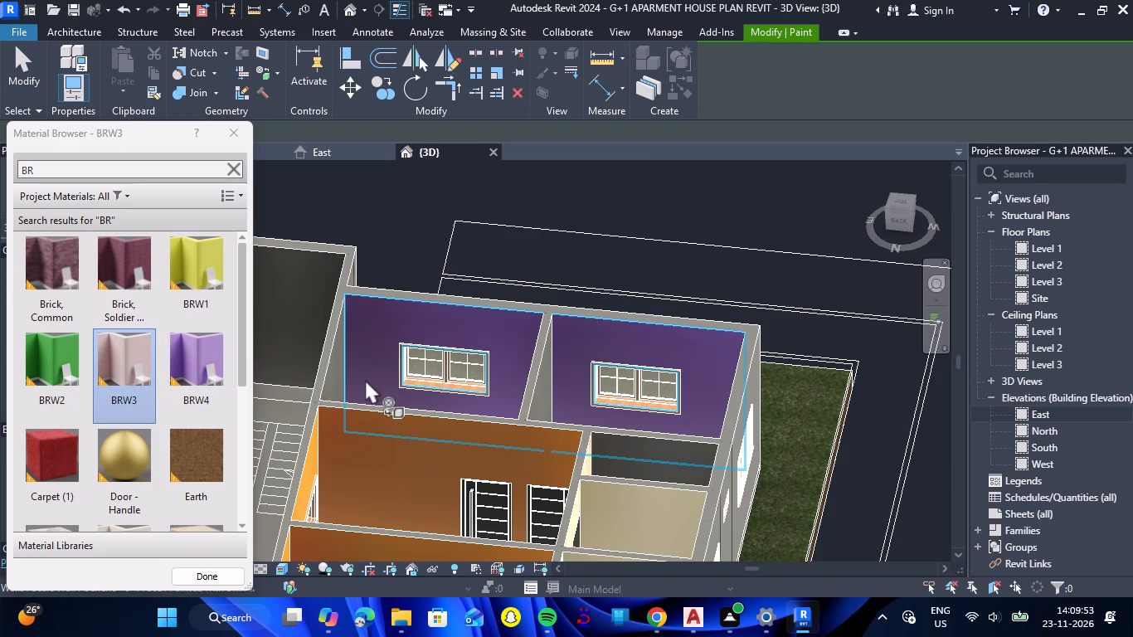
left_click(198, 357)
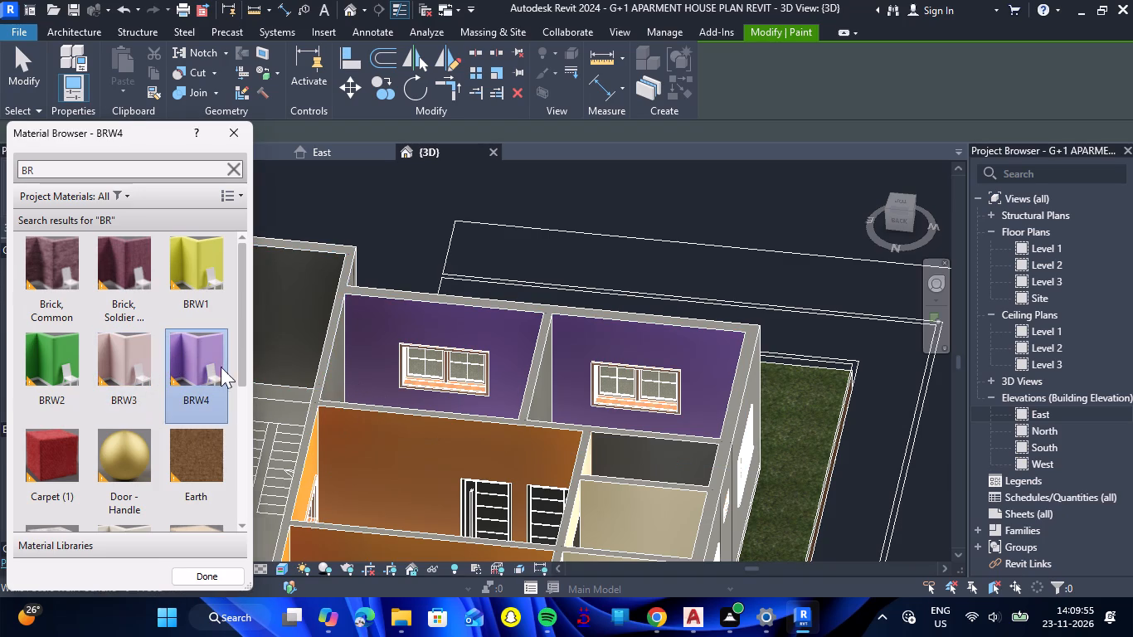
left_click(326, 373)
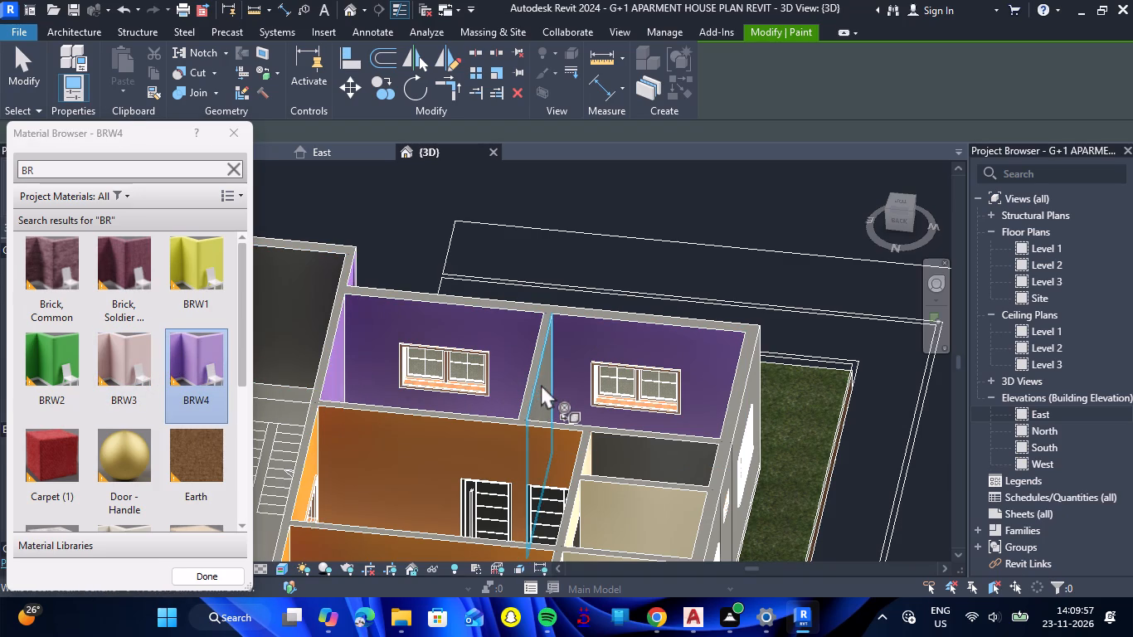
left_click(541, 384)
Paint the exterior east wall's inside face along the two southeast bedrooms and the corner bedroom's south wall with BRW4.
scroll(501, 318, "down", 7)
scroll(464, 354, "up", 4)
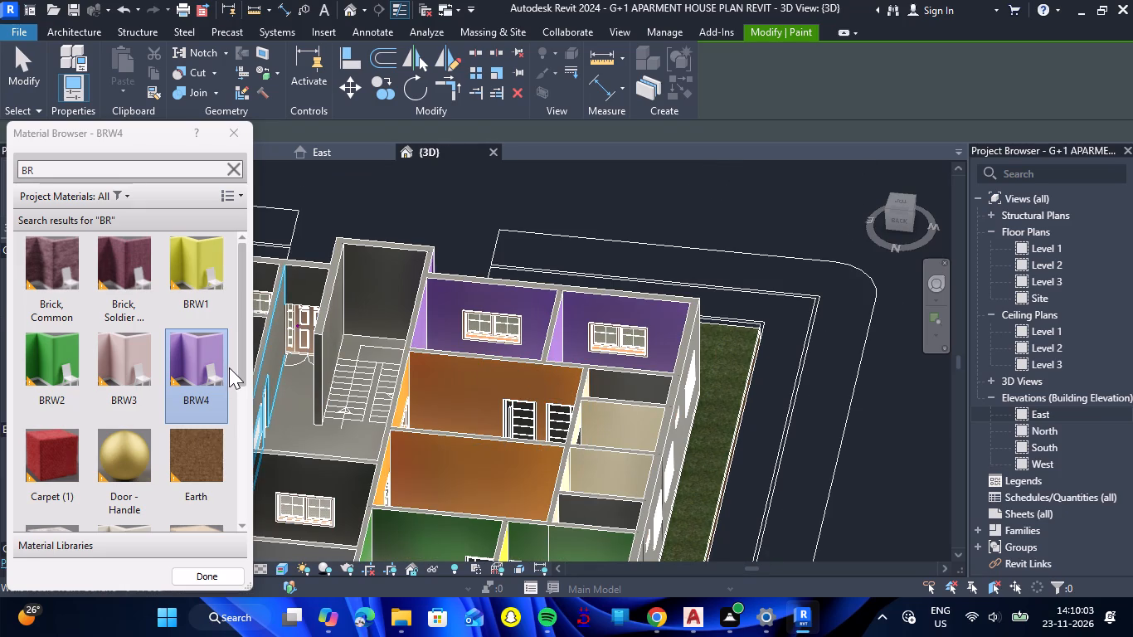
scroll(453, 372, "down", 8)
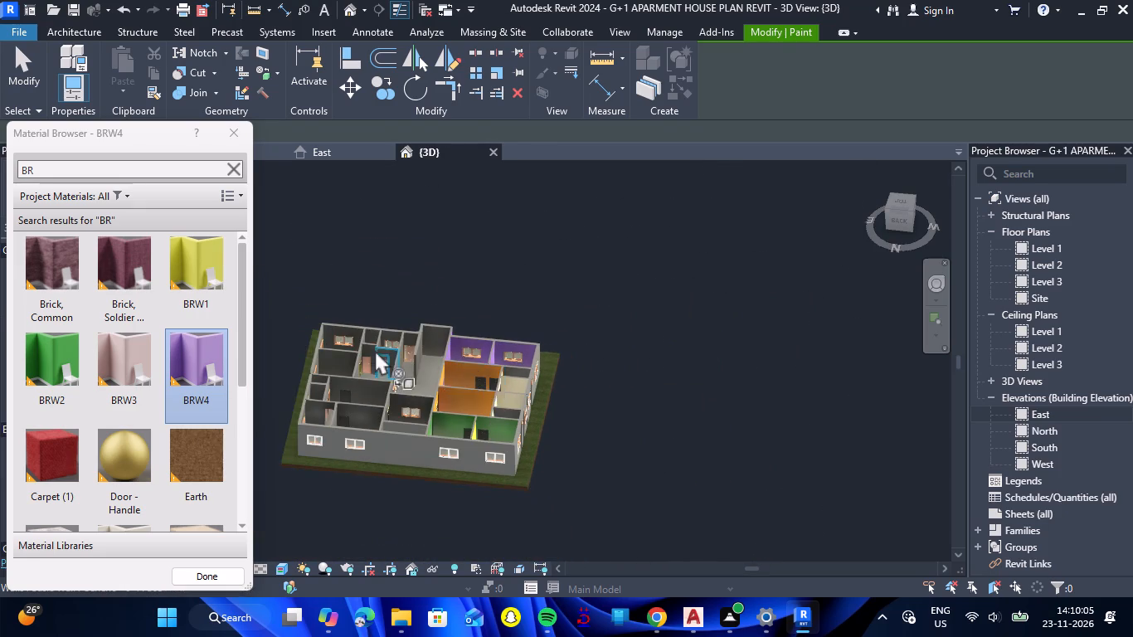
scroll(316, 327, "up", 13)
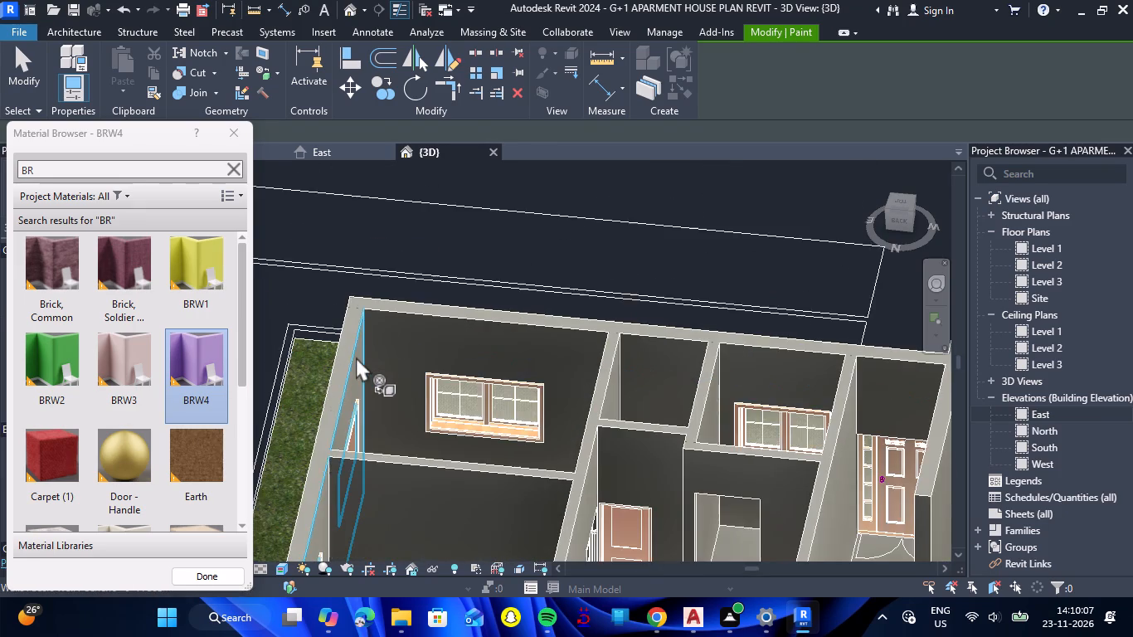
scroll(355, 357, "down", 4)
left_click(354, 357)
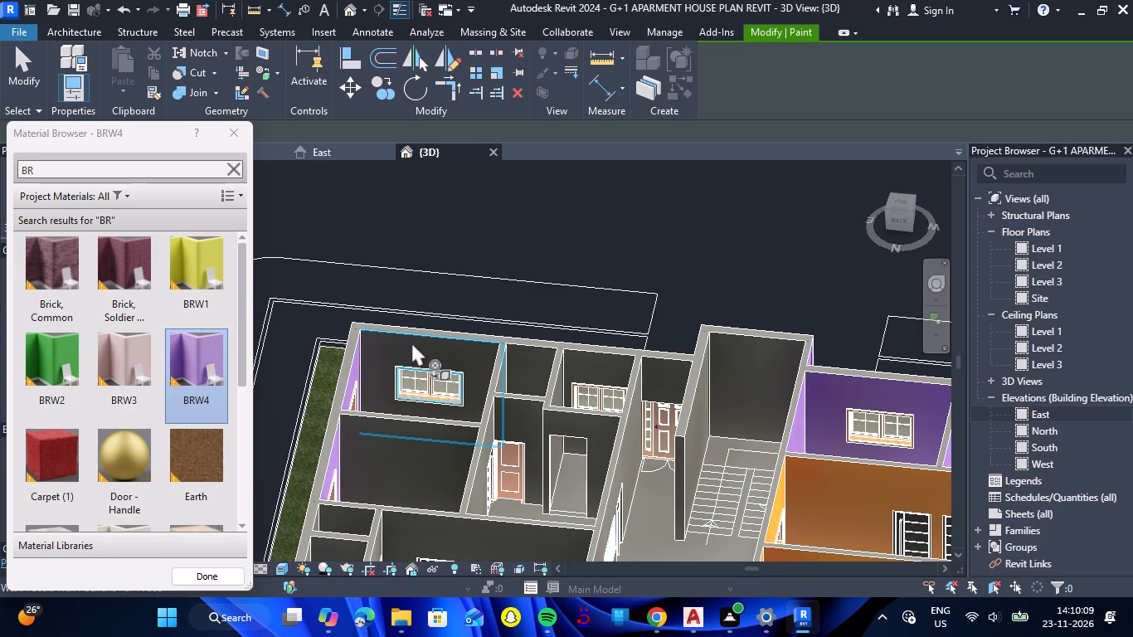
left_click(411, 342)
Paint both faces of the partition between the two southeast bedrooms with material BRW3.
left_click(136, 356)
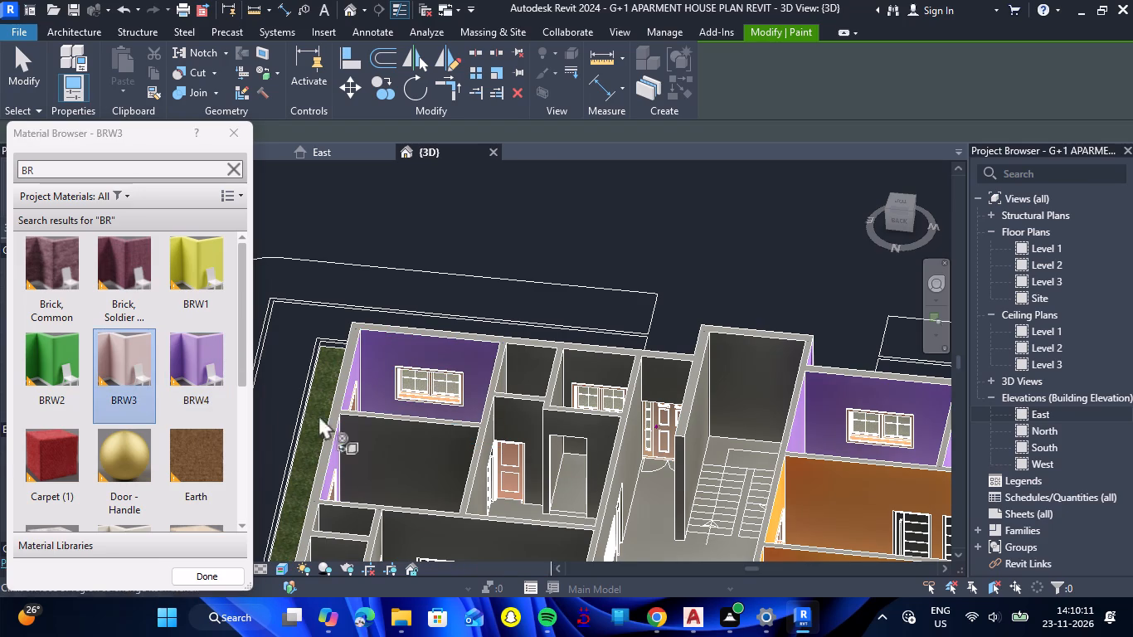
left_click(381, 427)
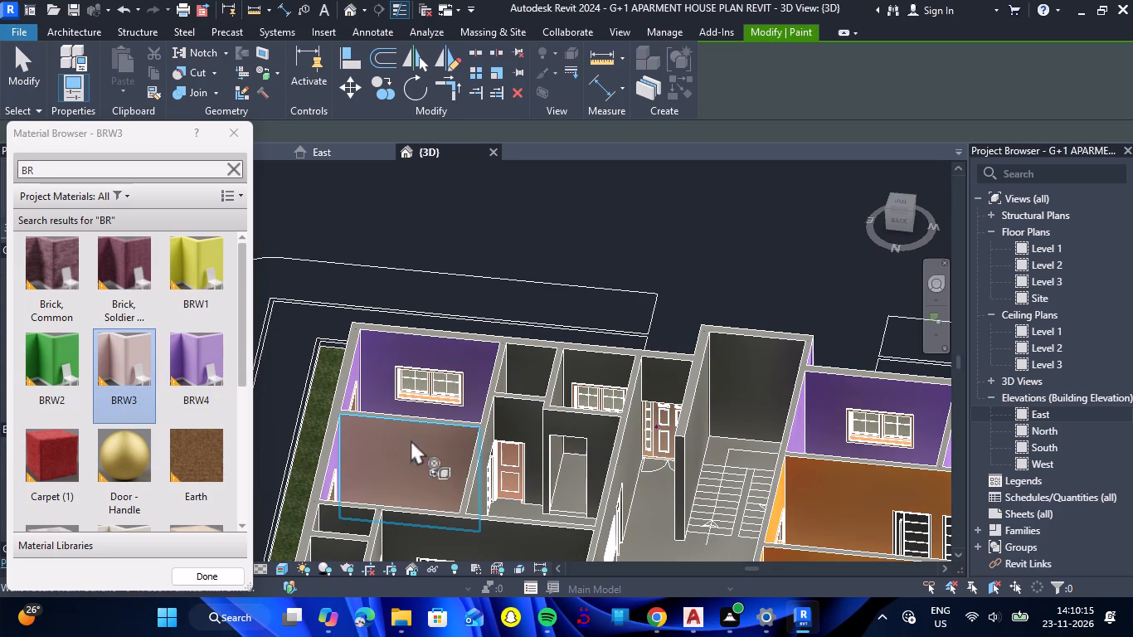
scroll(414, 457, "up", 1)
scroll(406, 440, "down", 7)
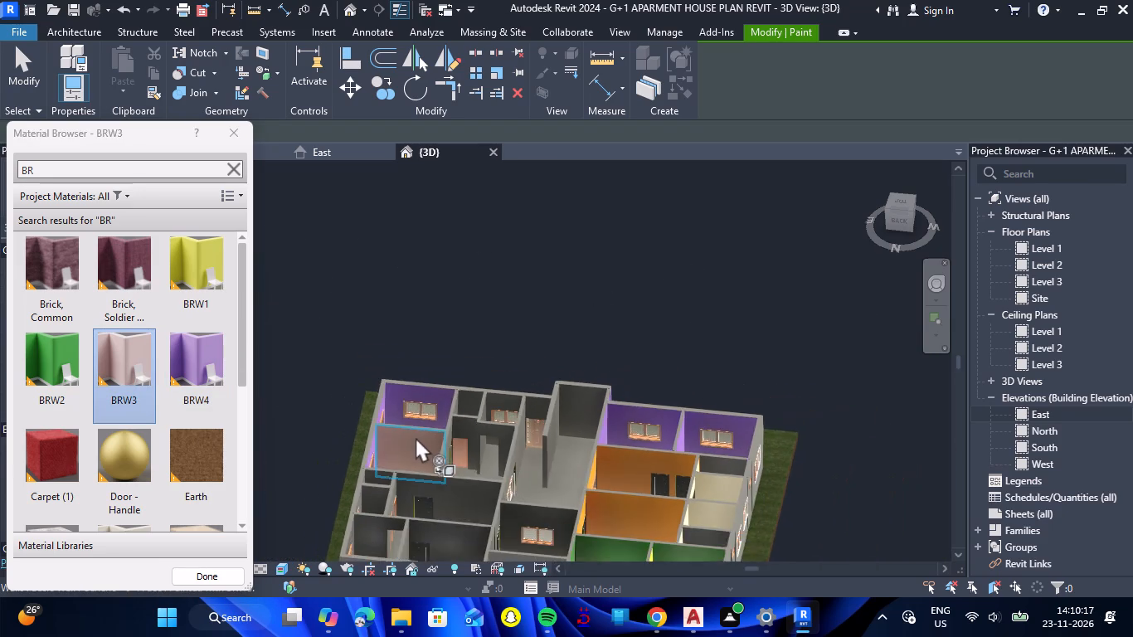
scroll(416, 437, "down", 5)
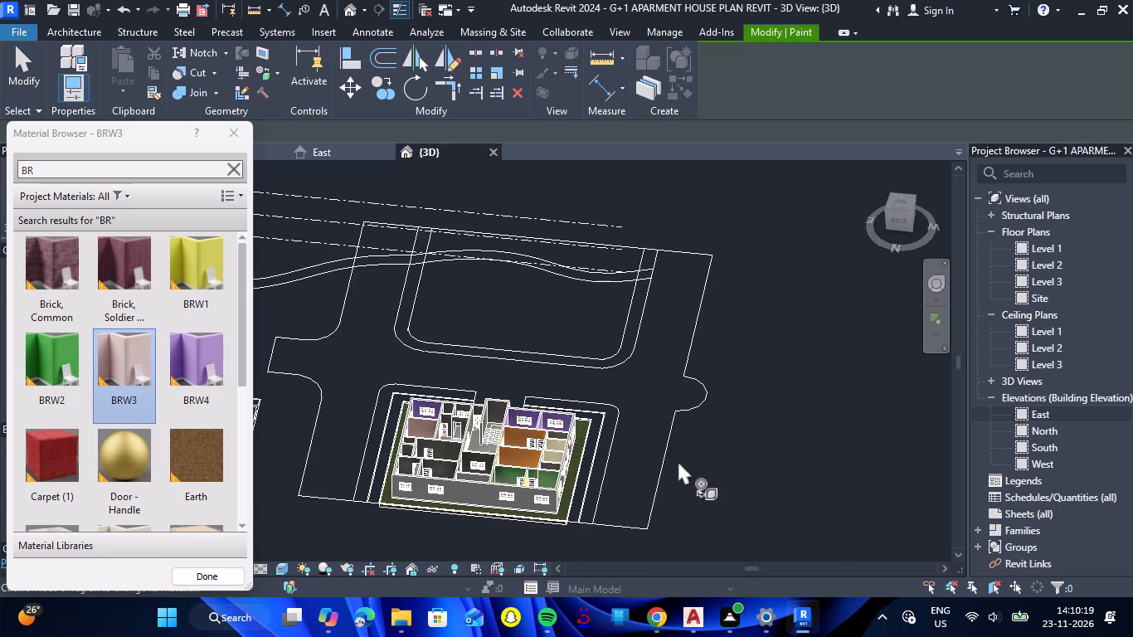
left_click_drag(678, 460, 318, 377, "shift")
right_click_drag(678, 460, 318, 377, "shift")
scroll(437, 378, "down", 7)
scroll(348, 336, "up", 9)
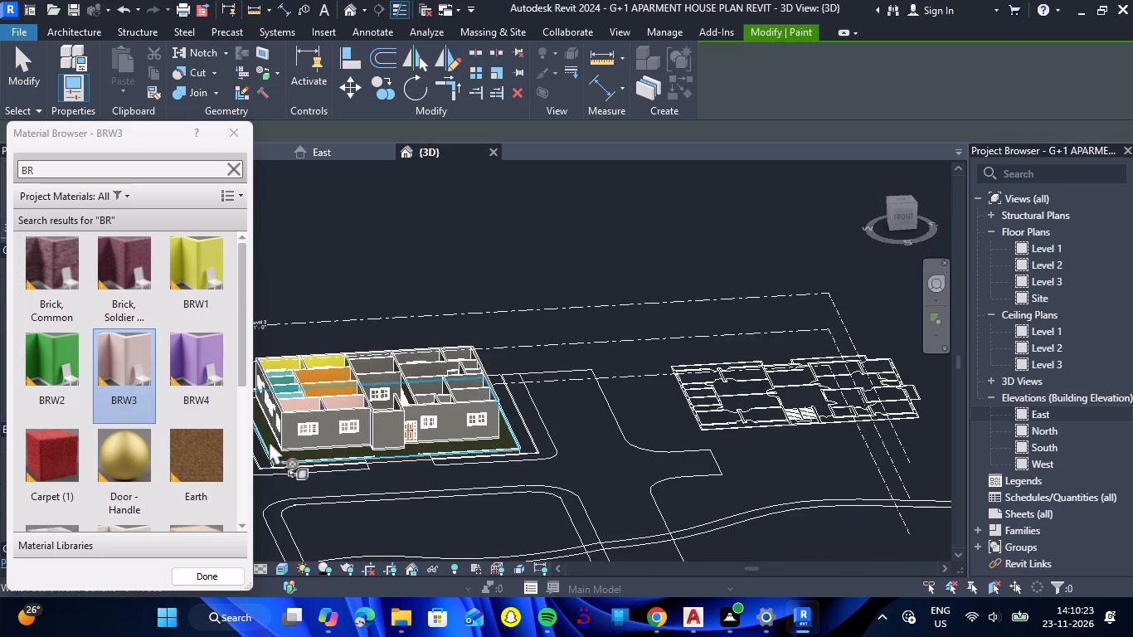
scroll(279, 398, "up", 8)
scroll(310, 396, "down", 4)
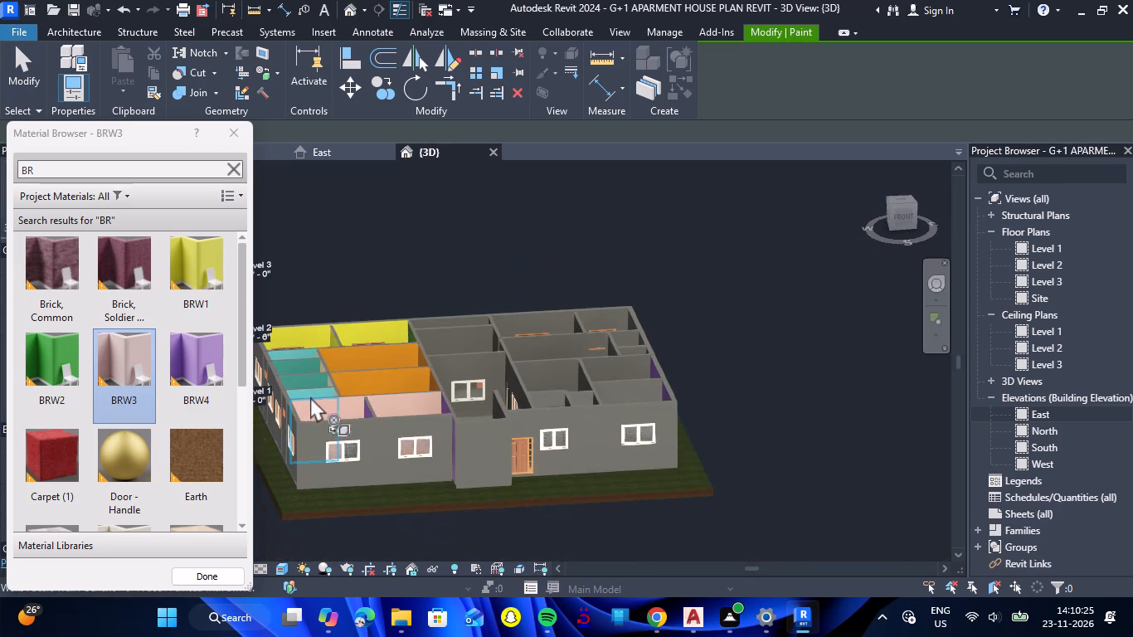
scroll(635, 367, "up", 7)
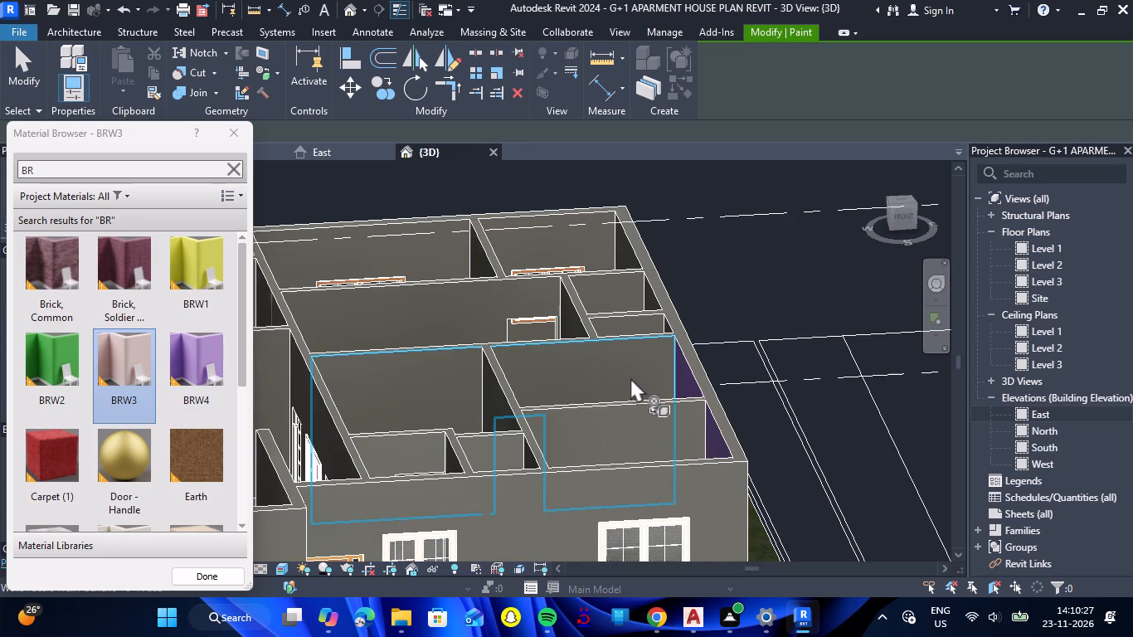
left_click(630, 406)
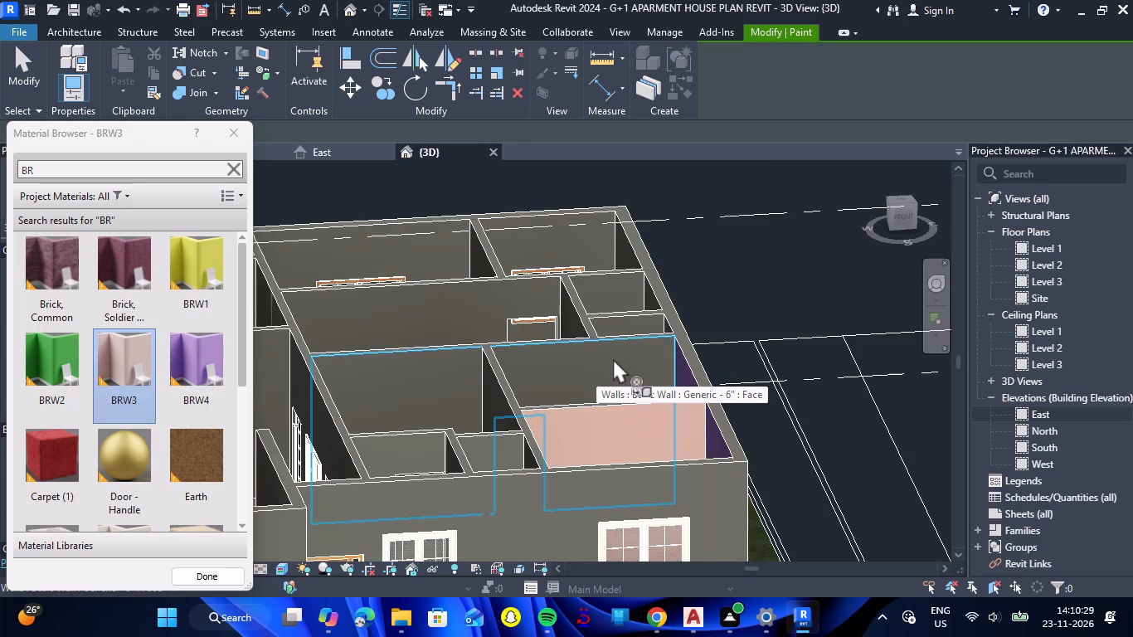
Split the long wall north of the southeast bedrooms at its junction with the bedrooms' west partition.
left_click(469, 52)
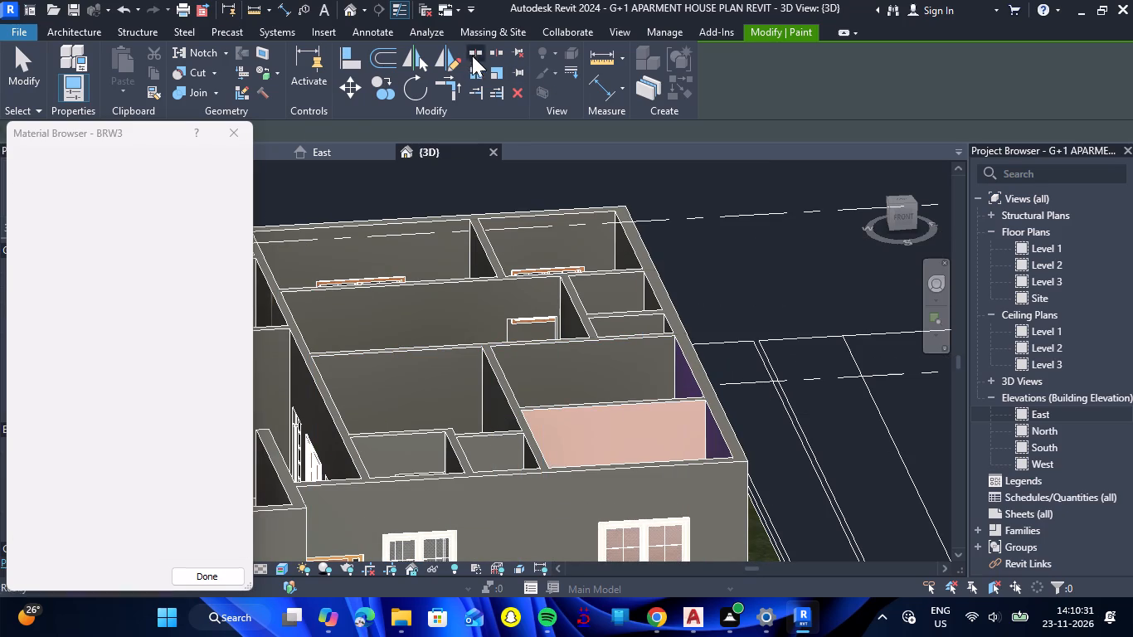
scroll(491, 333, "up", 7)
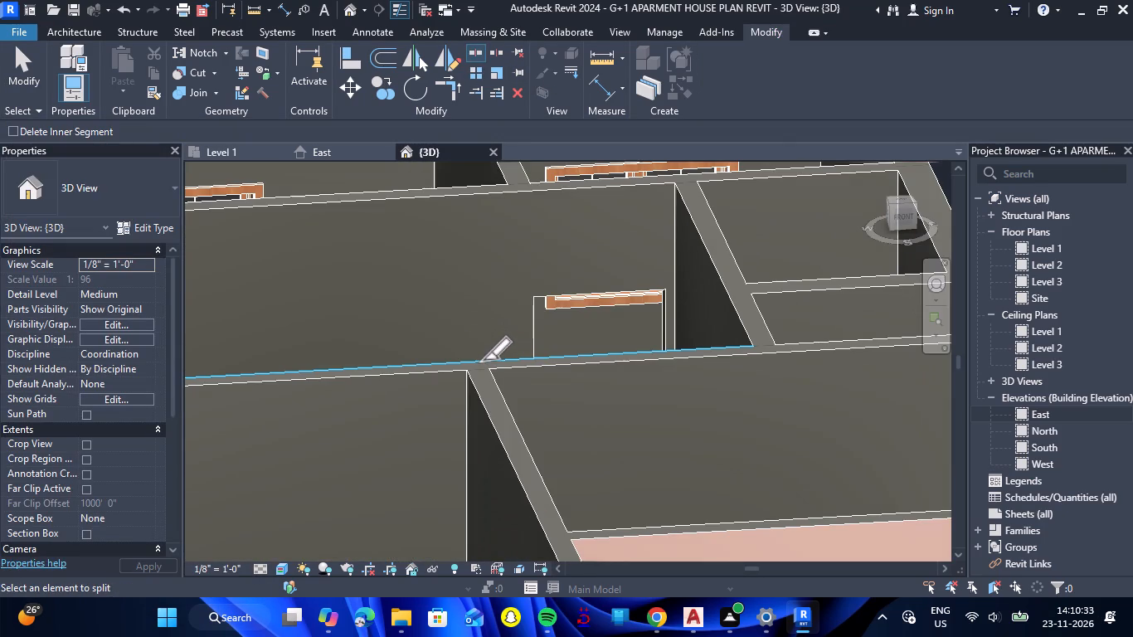
left_click(476, 358)
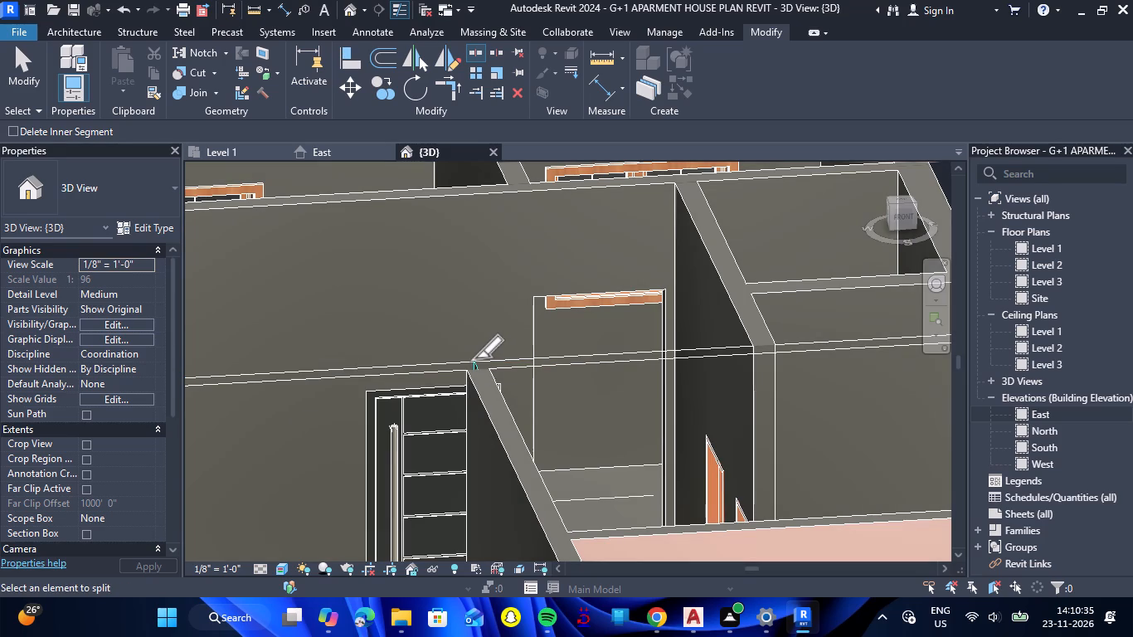
key("Escape")
key("Escape")
Paint the north wall of the second southeast bedroom with material BRW3.
scroll(514, 348, "down", 5)
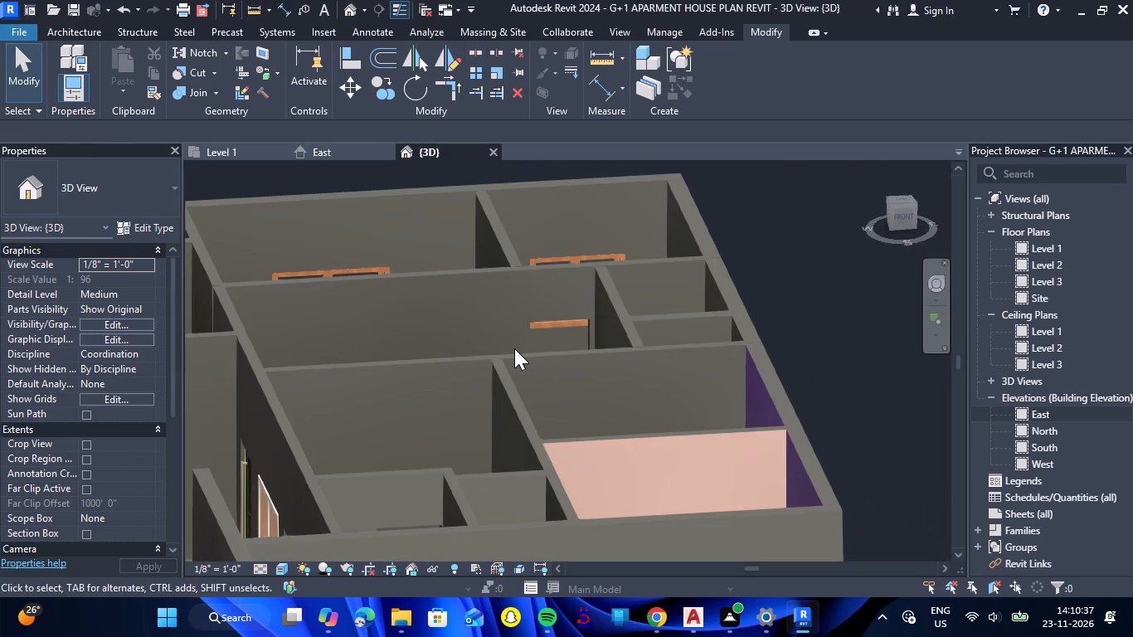
type("PT")
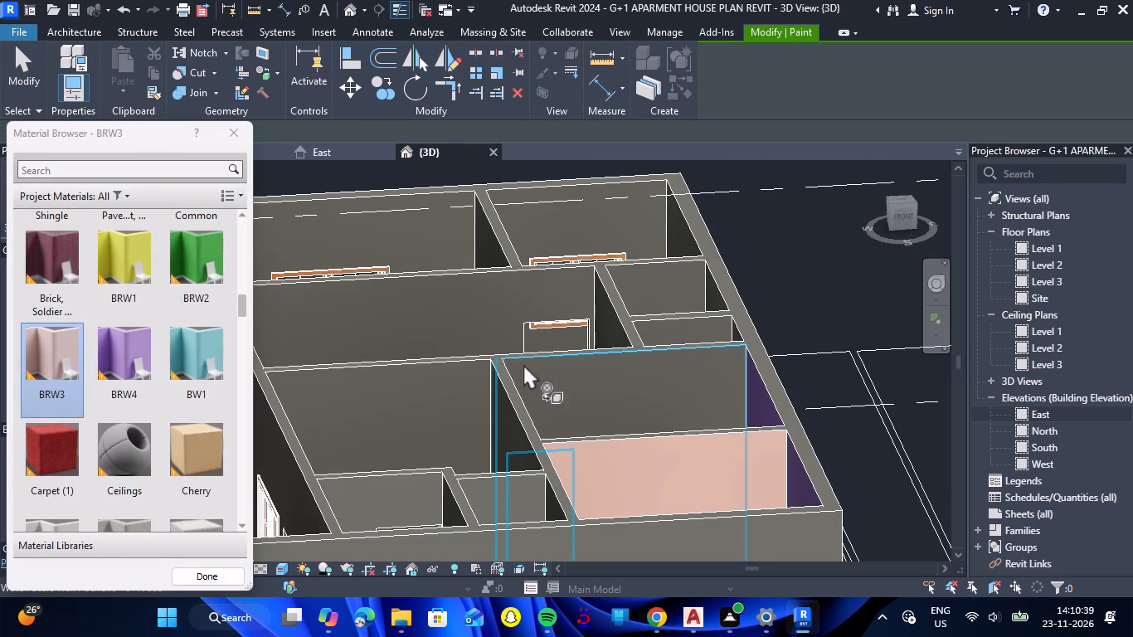
left_click(595, 389)
Paint the bedroom-side face of the west partition shared by the two southeast bedrooms with material BRW4.
scroll(588, 372, "down", 7)
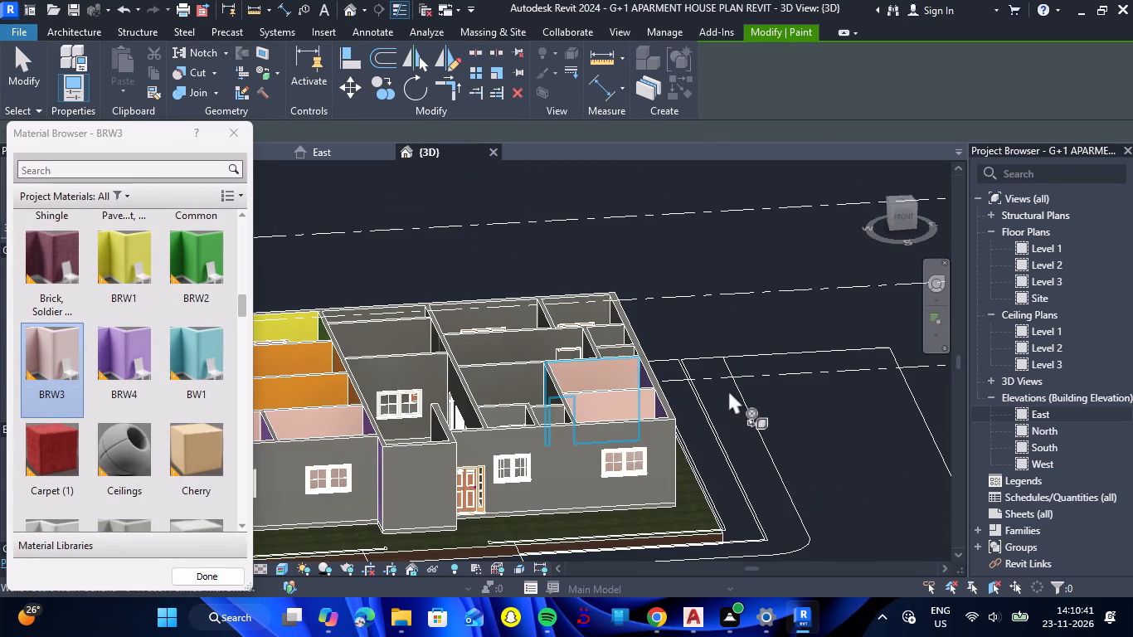
left_click_drag(772, 411, 676, 455, "shift")
right_click_drag(772, 411, 676, 455, "shift")
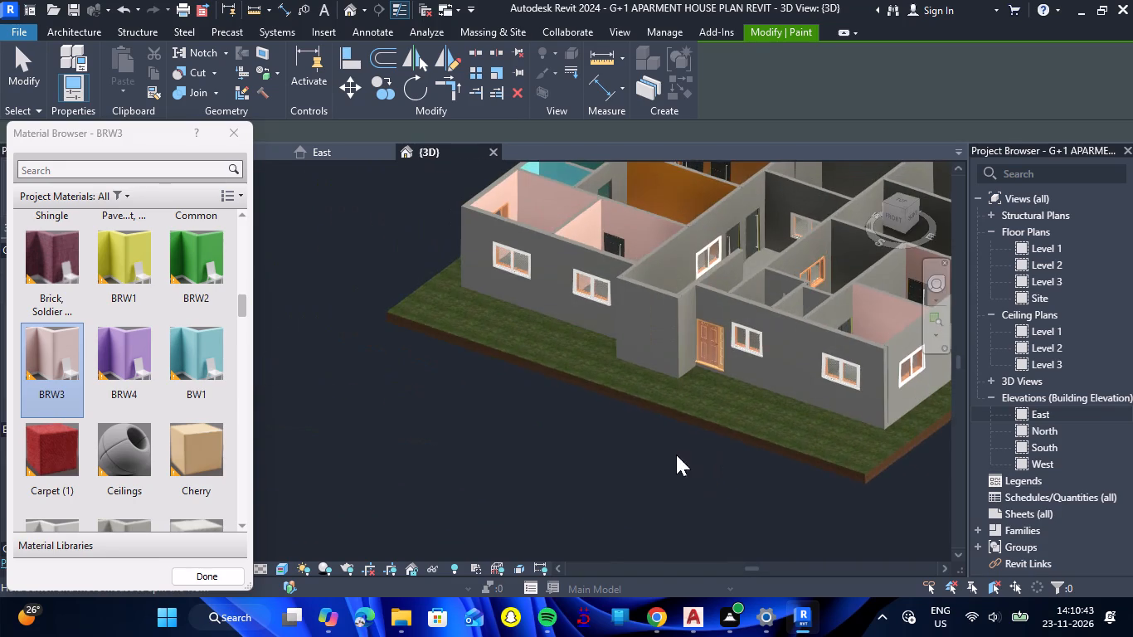
left_click(839, 307)
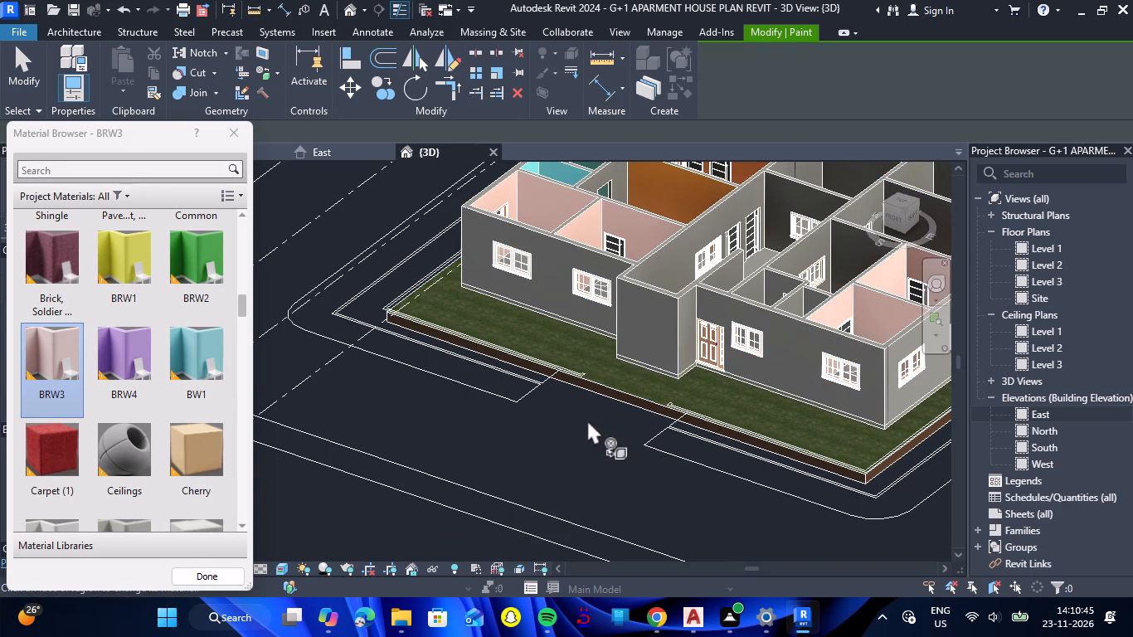
left_click(100, 365)
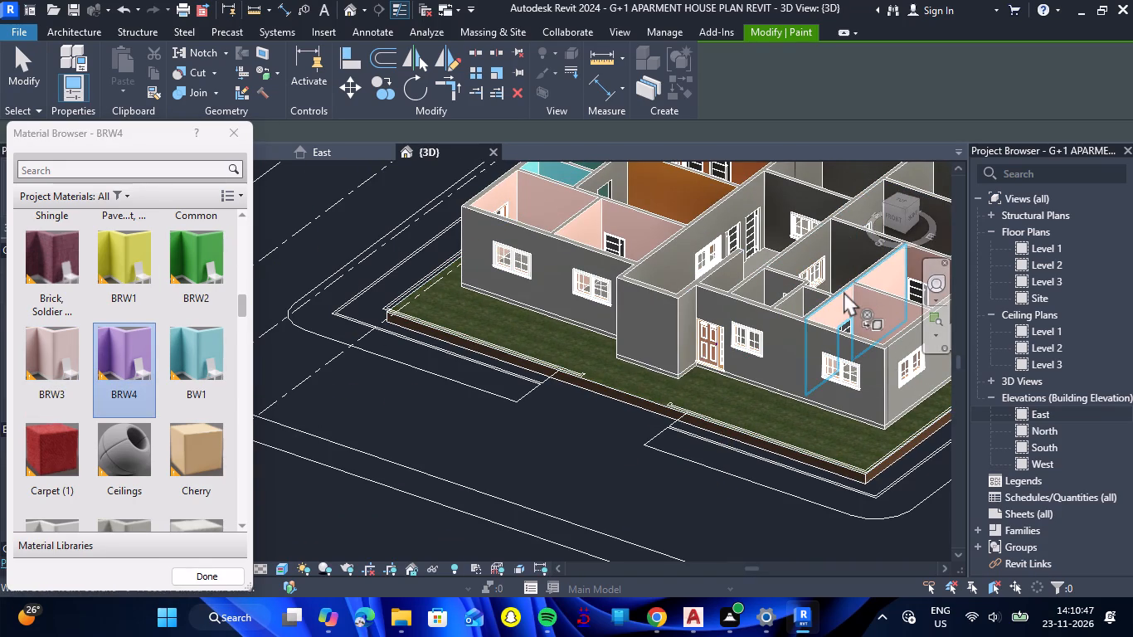
left_click(844, 291)
key("Escape")
Examine the painted rooms in 3D from several sides, checking the southeast bedrooms and the walls still unpainted.
scroll(601, 367, "down", 5)
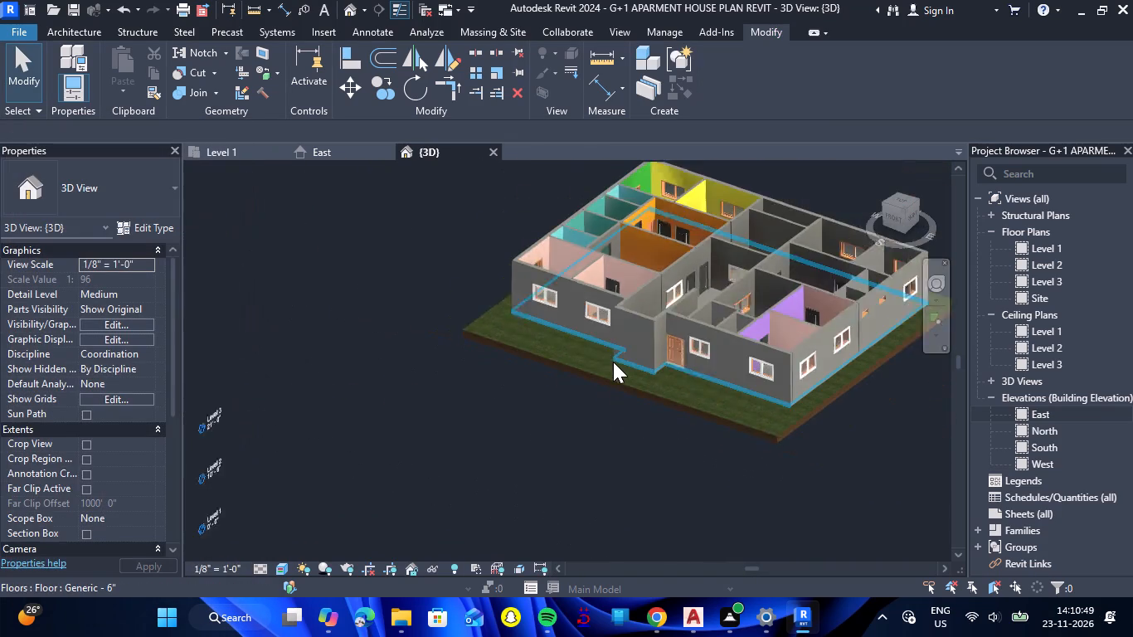
scroll(613, 362, "down", 1)
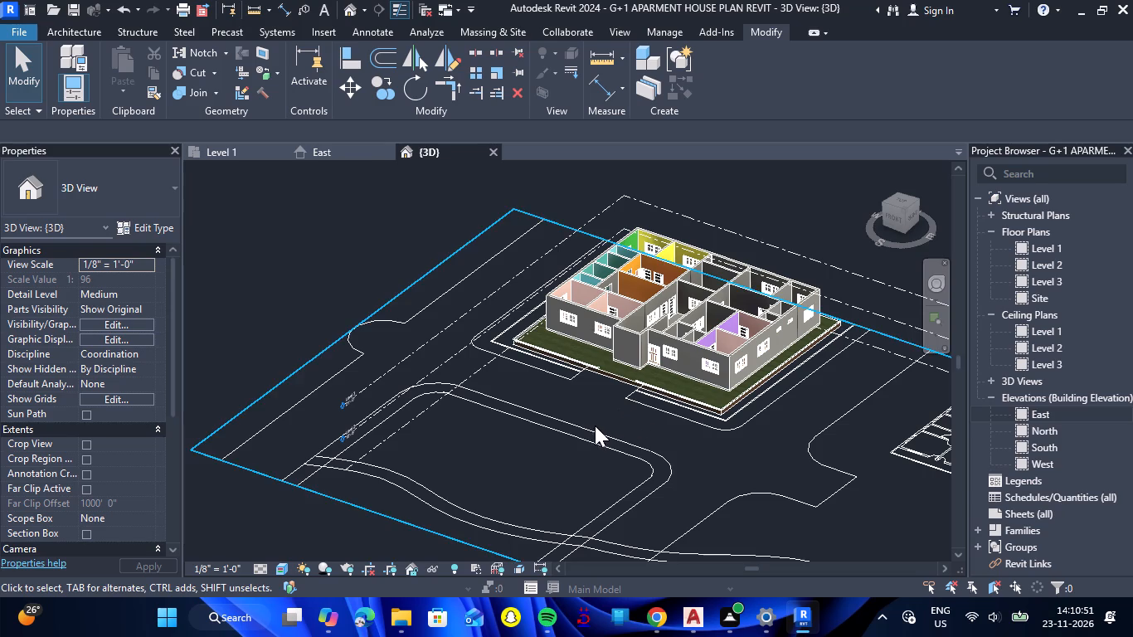
scroll(758, 361, "up", 4)
scroll(693, 304, "up", 3)
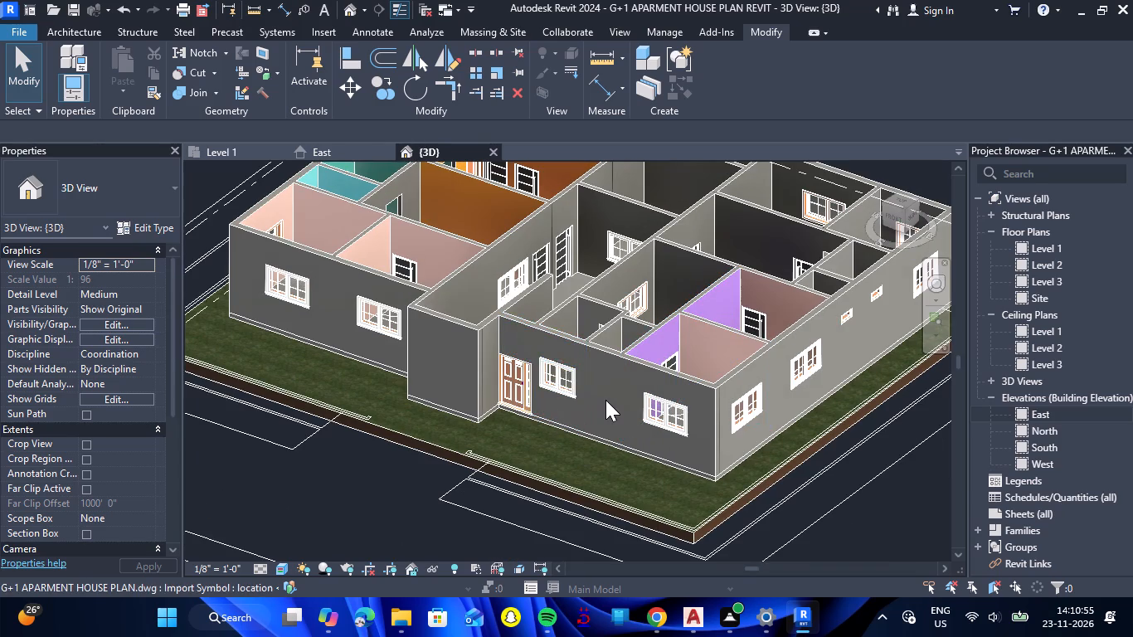
scroll(606, 400, "down", 6)
left_click_drag(814, 436, 776, 464, "shift")
right_click_drag(814, 436, 776, 464, "shift")
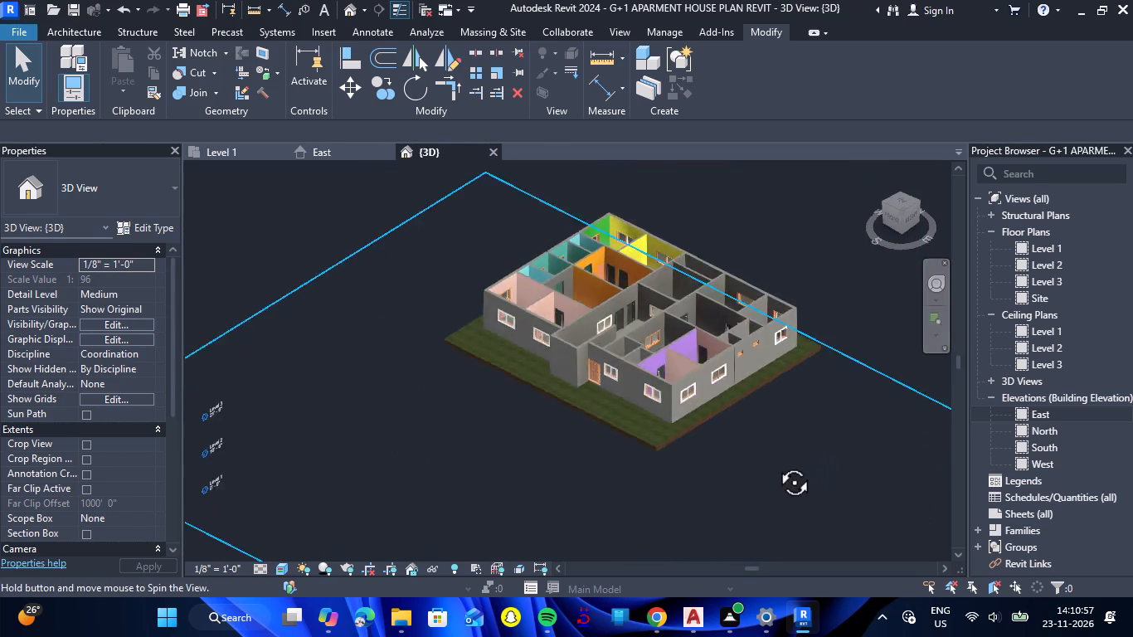
left_click_drag(776, 464, 727, 466, "shift")
right_click_drag(776, 464, 727, 466, "shift")
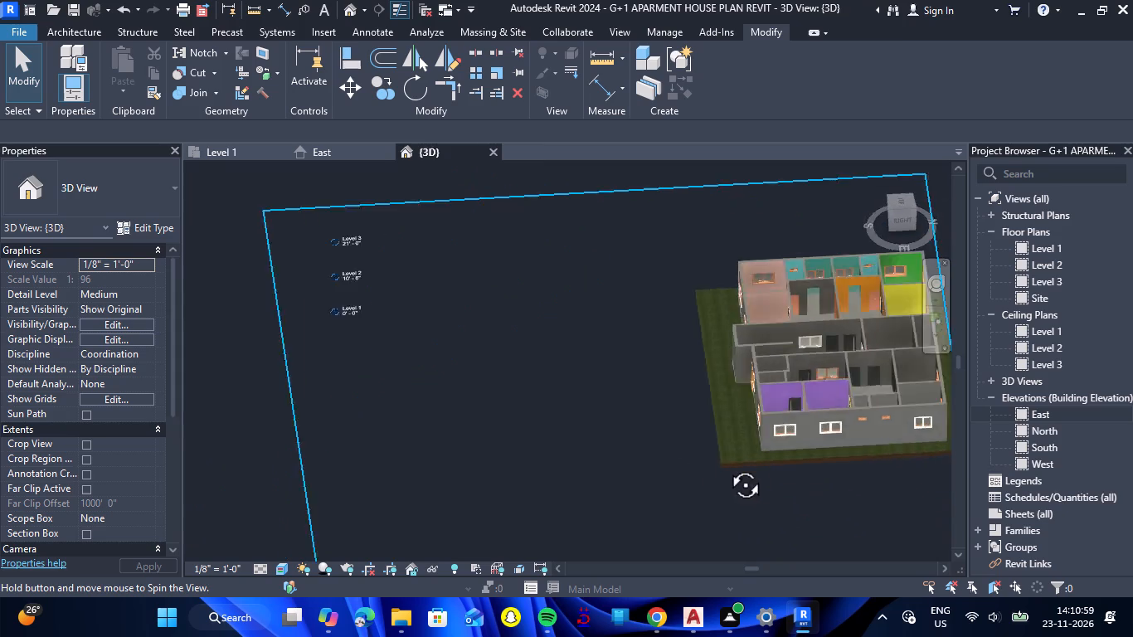
left_click_drag(727, 466, 808, 458, "shift")
right_click_drag(727, 466, 808, 458, "shift")
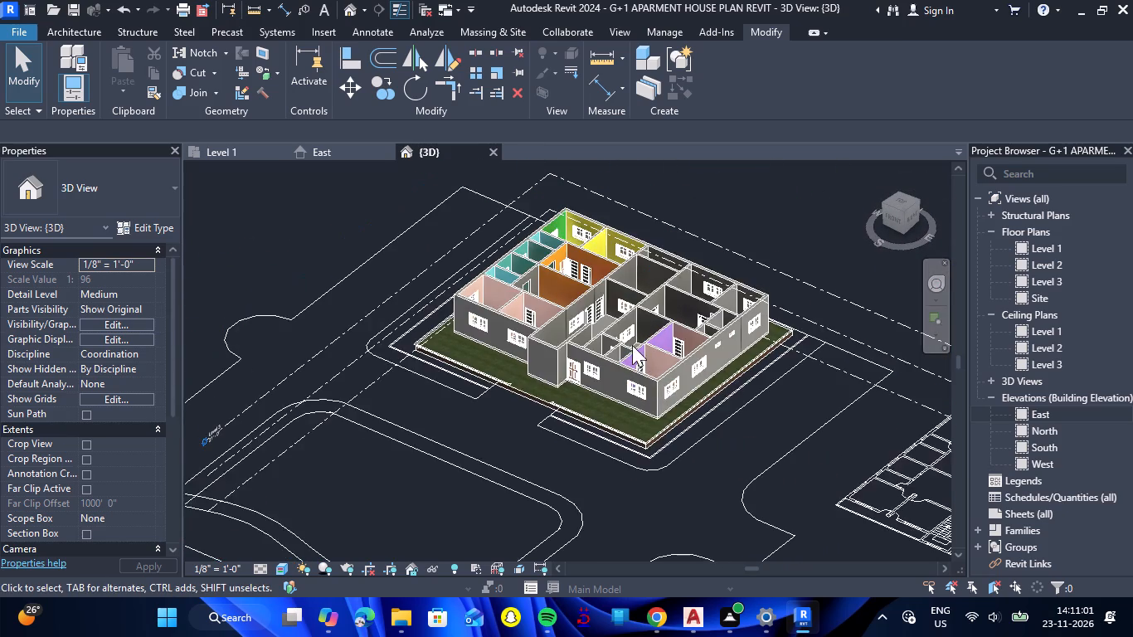
scroll(632, 345, "up", 4)
scroll(632, 345, "down", 2)
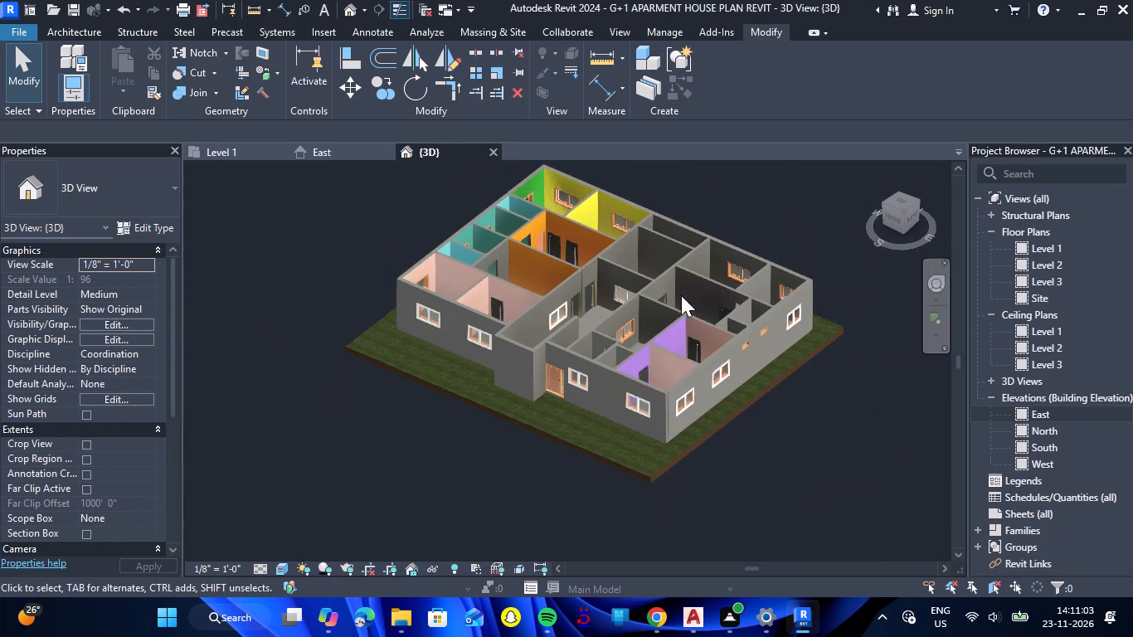
Paint the north exterior wall's inner face and the west partition of the northeast bedroom with material BRW1.
scroll(762, 258, "up", 5)
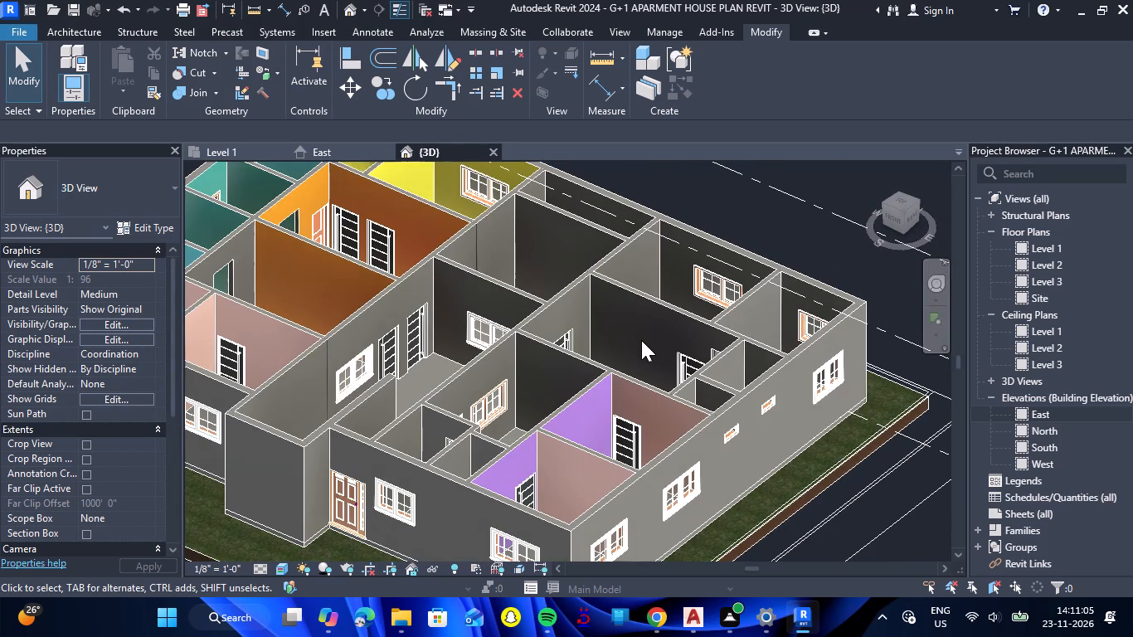
type("PT")
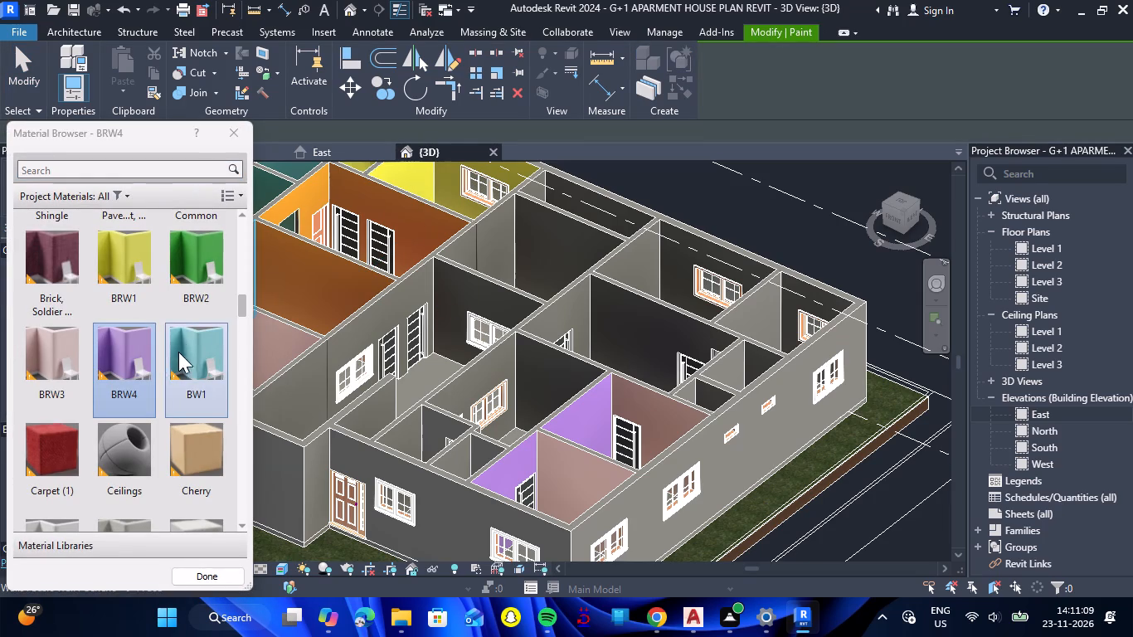
left_click(133, 290)
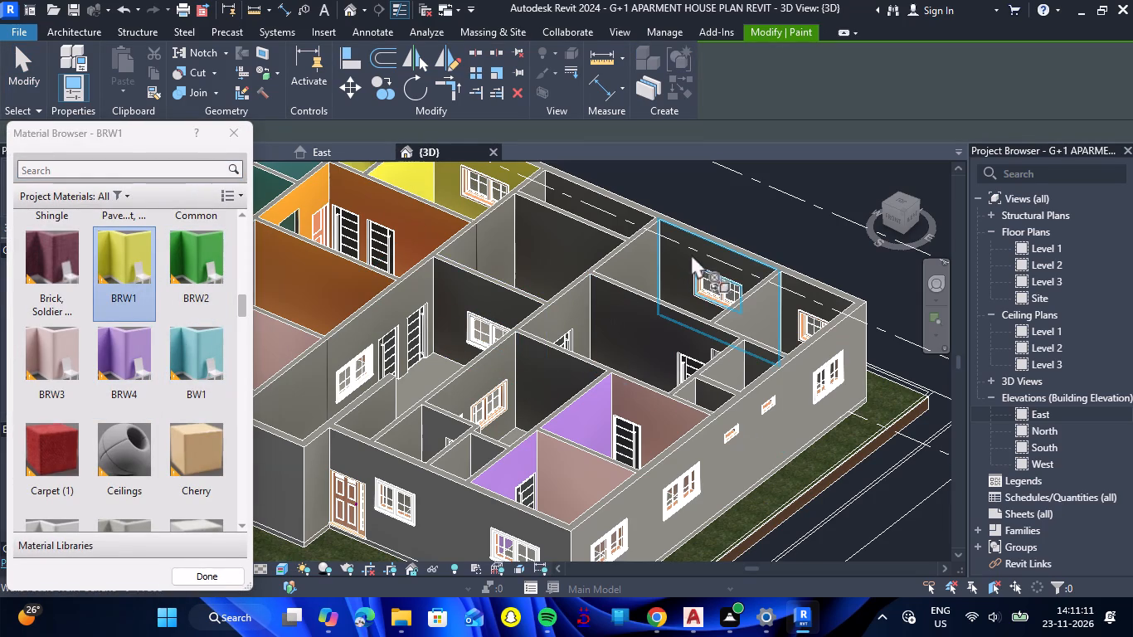
left_click(691, 250)
left_click(643, 263)
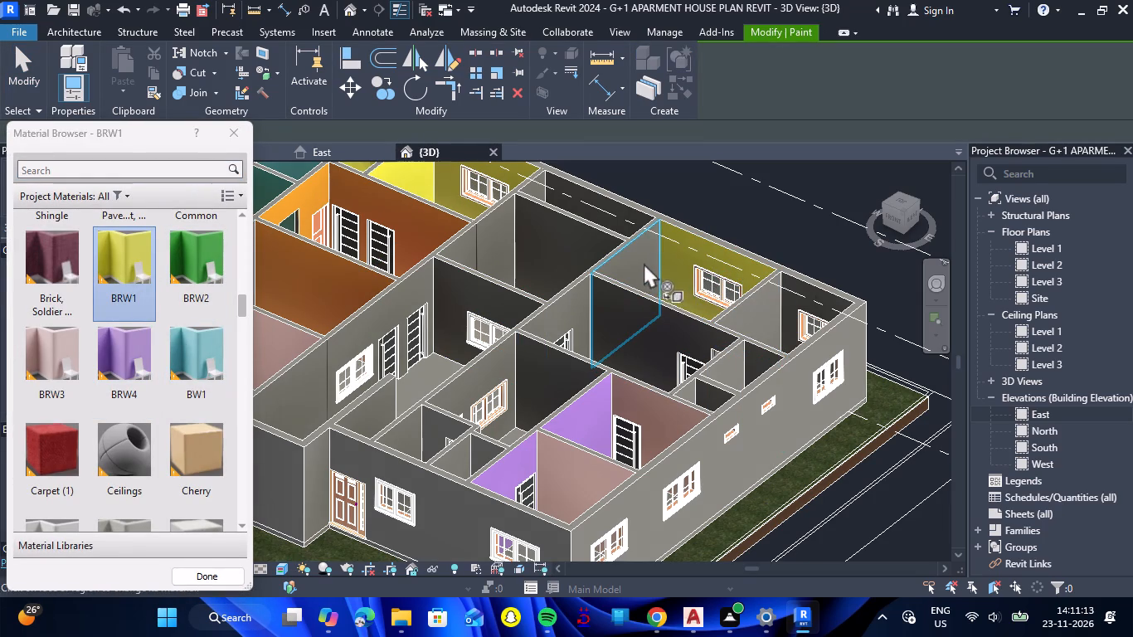
Split the long wall south of the northeast bedroom at its junction with the partition to the corner room.
scroll(649, 277, "down", 3)
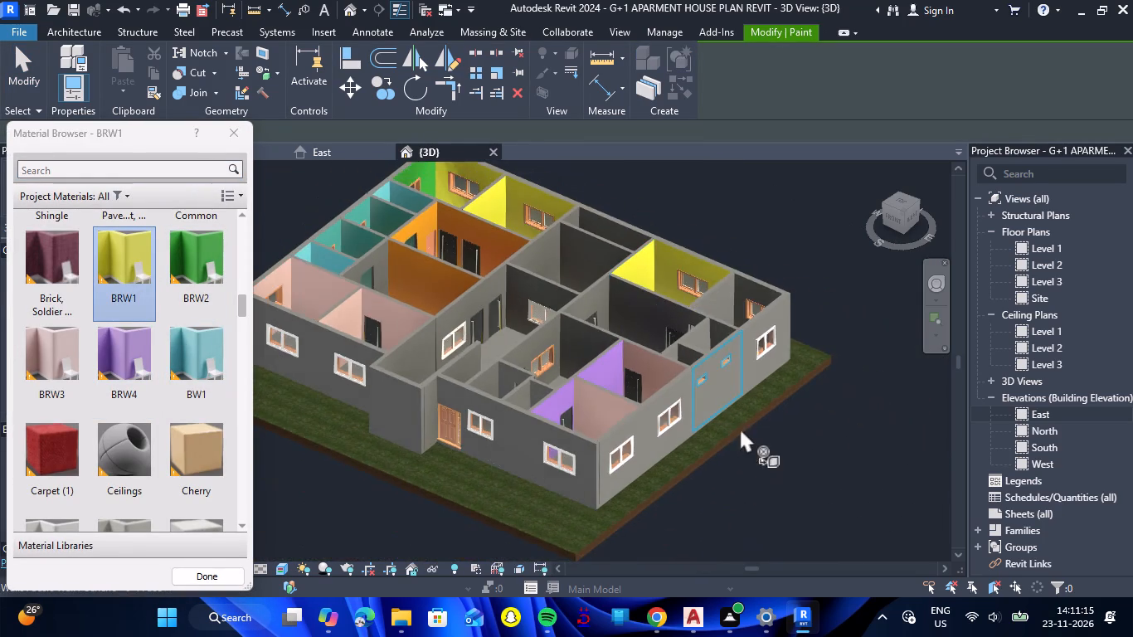
left_click_drag(789, 439, 604, 469)
right_click_drag(789, 439, 605, 469, "shift")
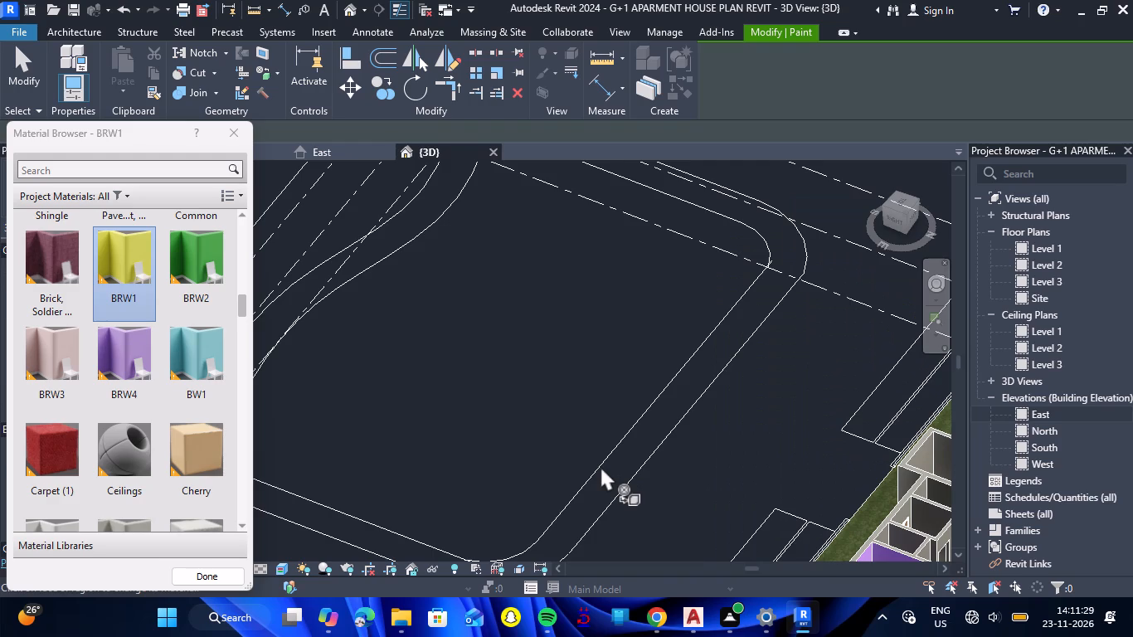
scroll(624, 389, "down", 7)
scroll(894, 445, "up", 3)
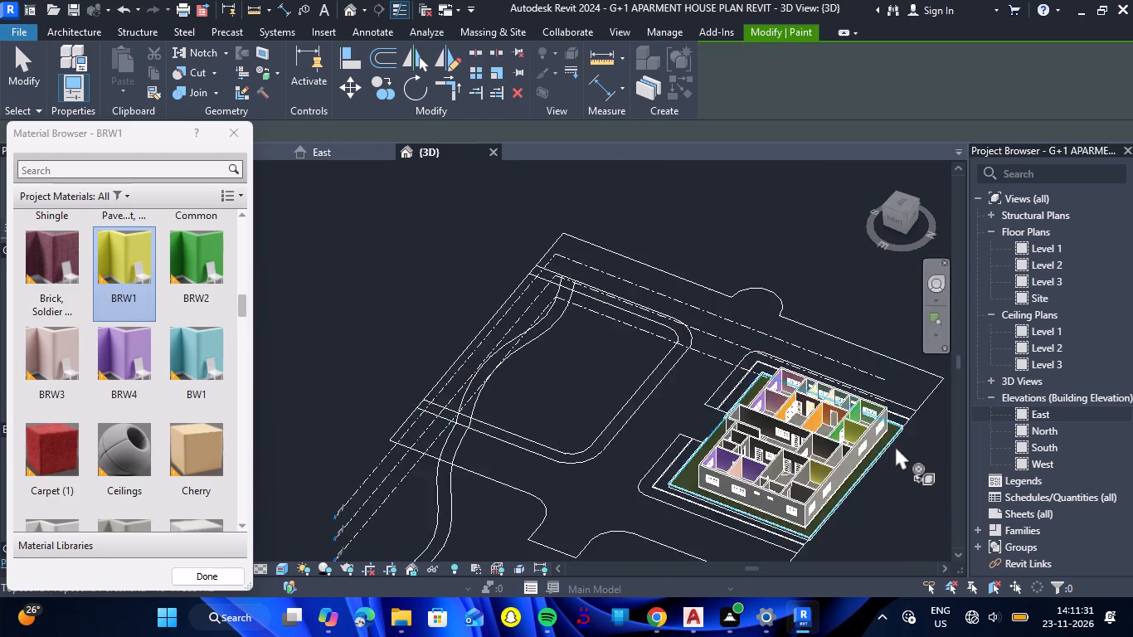
scroll(895, 445, "up", 5)
scroll(807, 288, "up", 5)
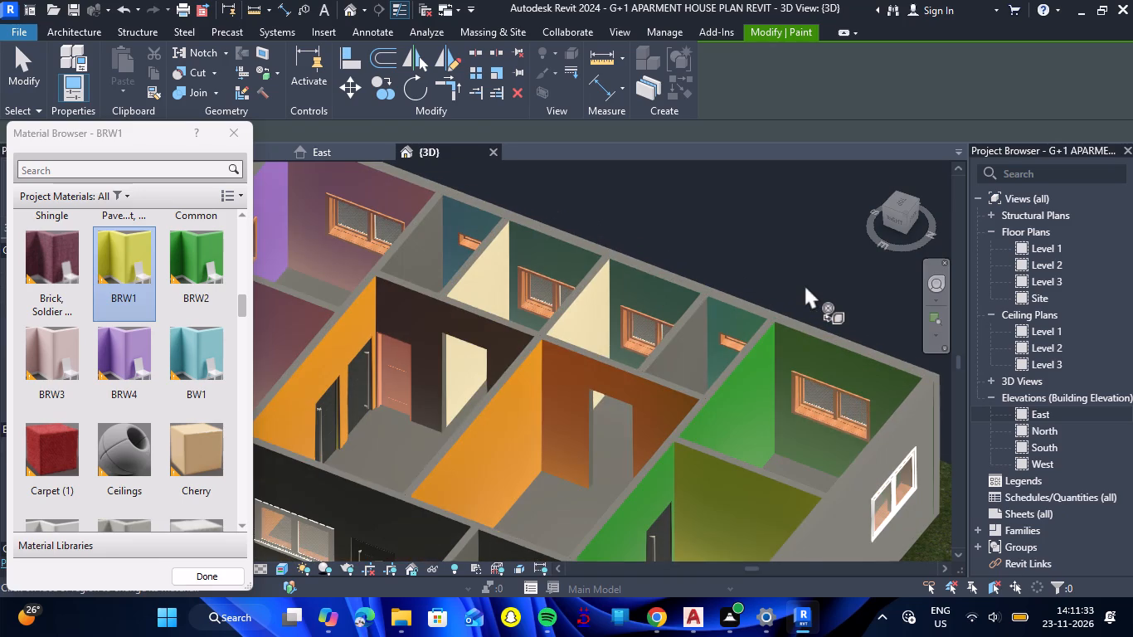
scroll(805, 284, "down", 7)
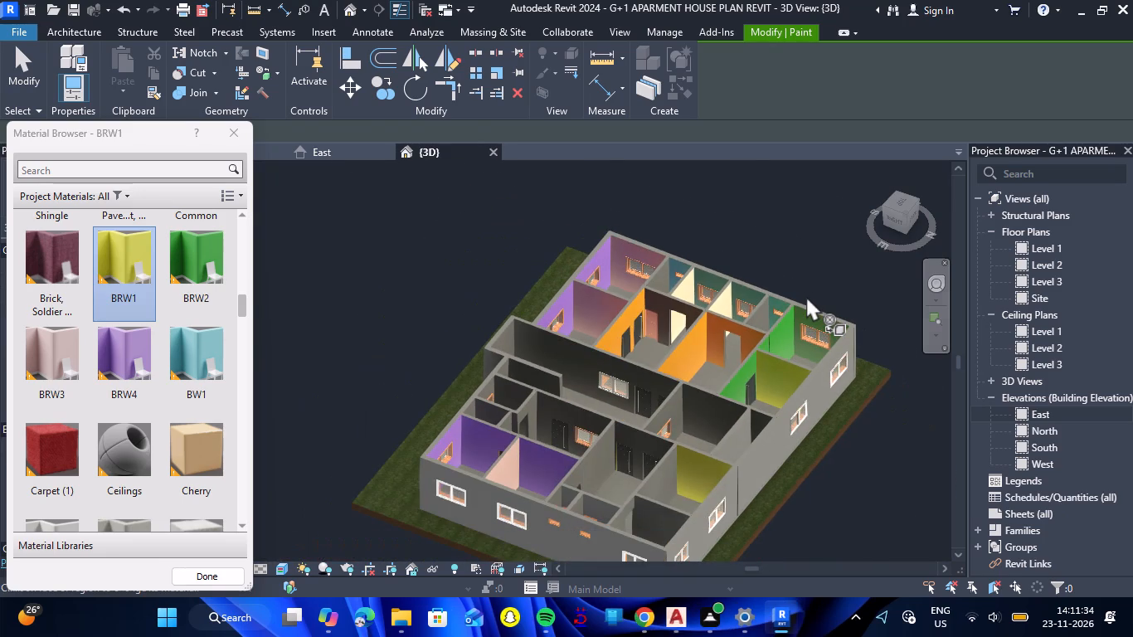
scroll(667, 491, "up", 5)
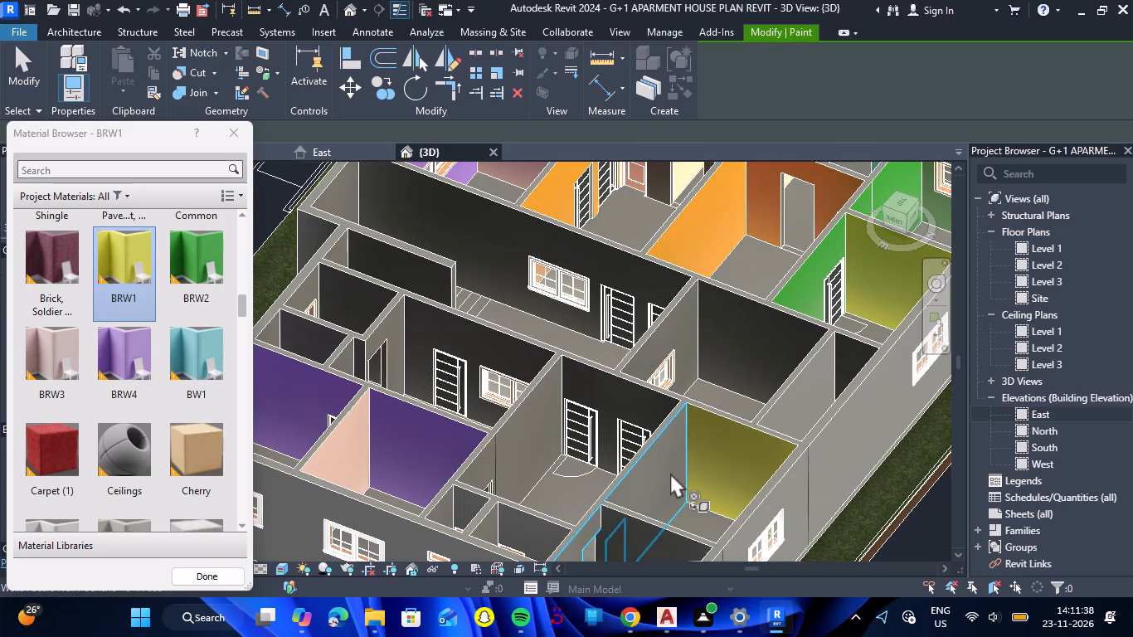
scroll(655, 431, "down", 4)
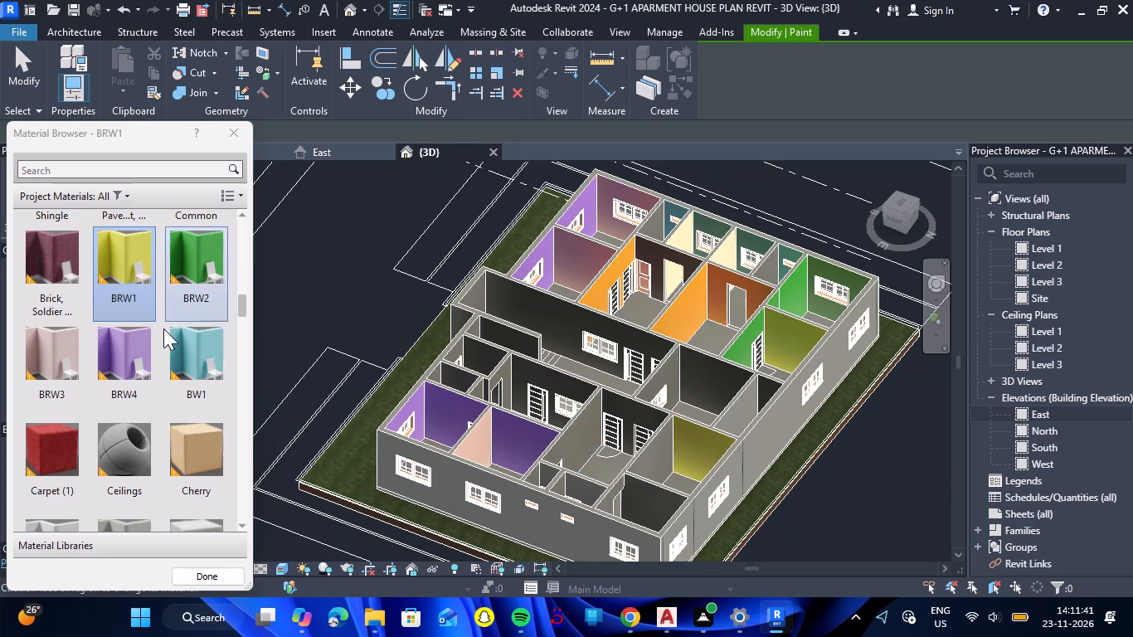
left_click(477, 56)
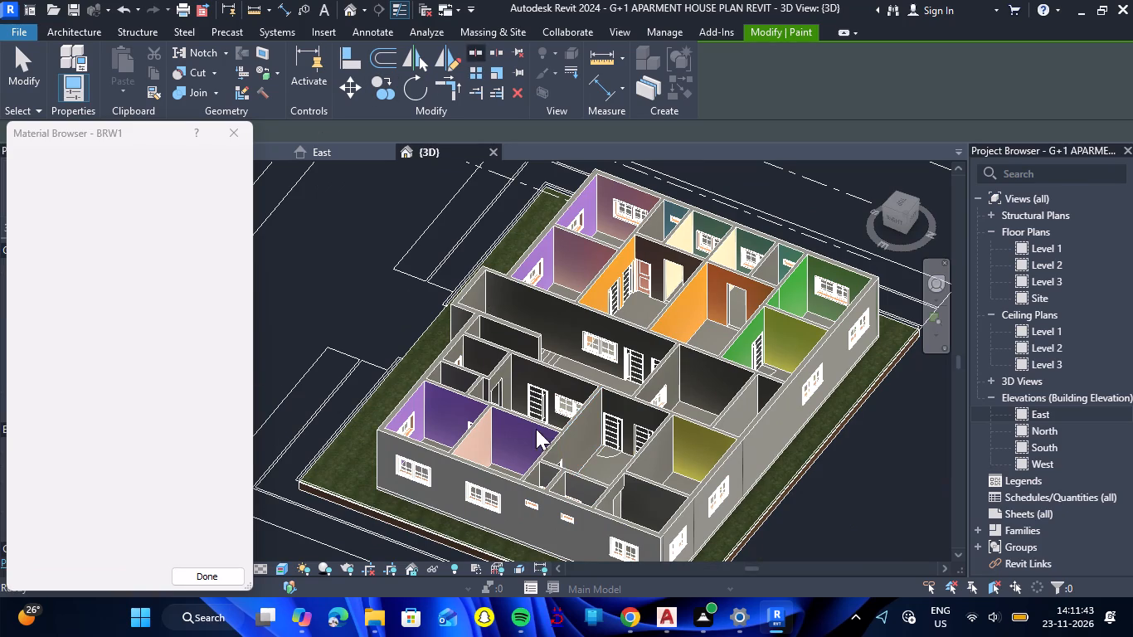
scroll(640, 460, "up", 15)
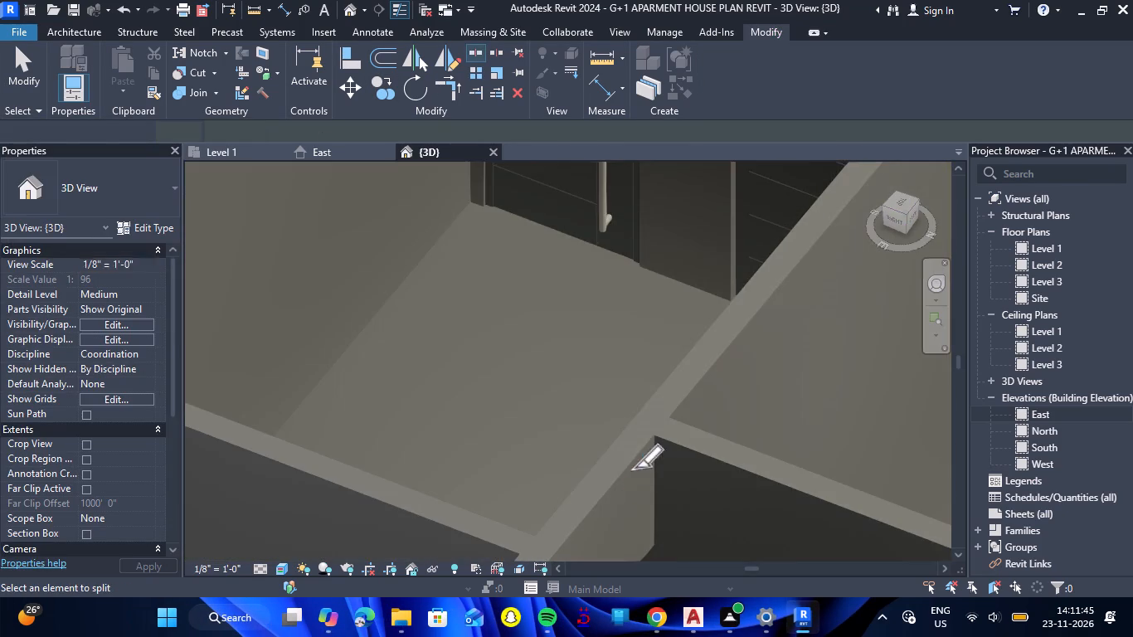
scroll(640, 423, "up", 6)
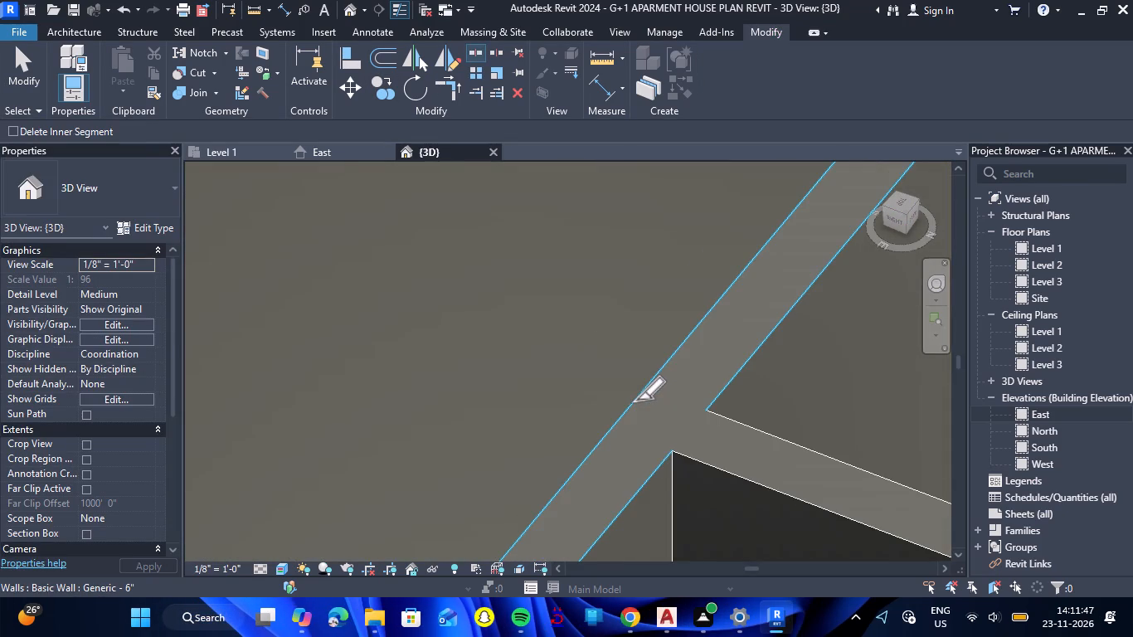
left_click(636, 400)
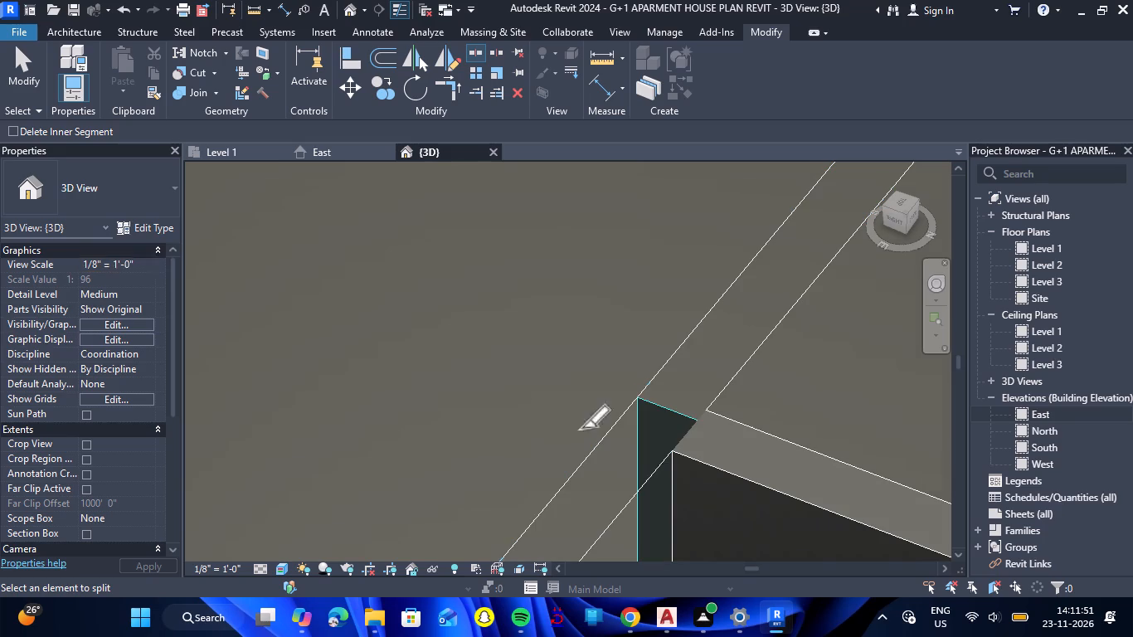
key("Escape")
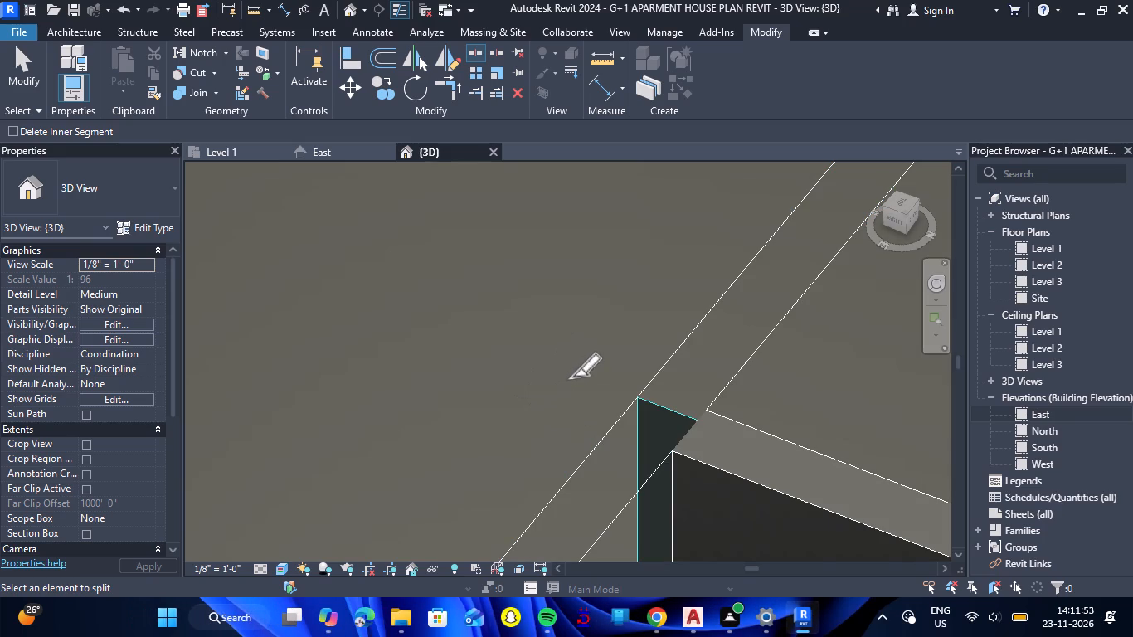
key("Escape")
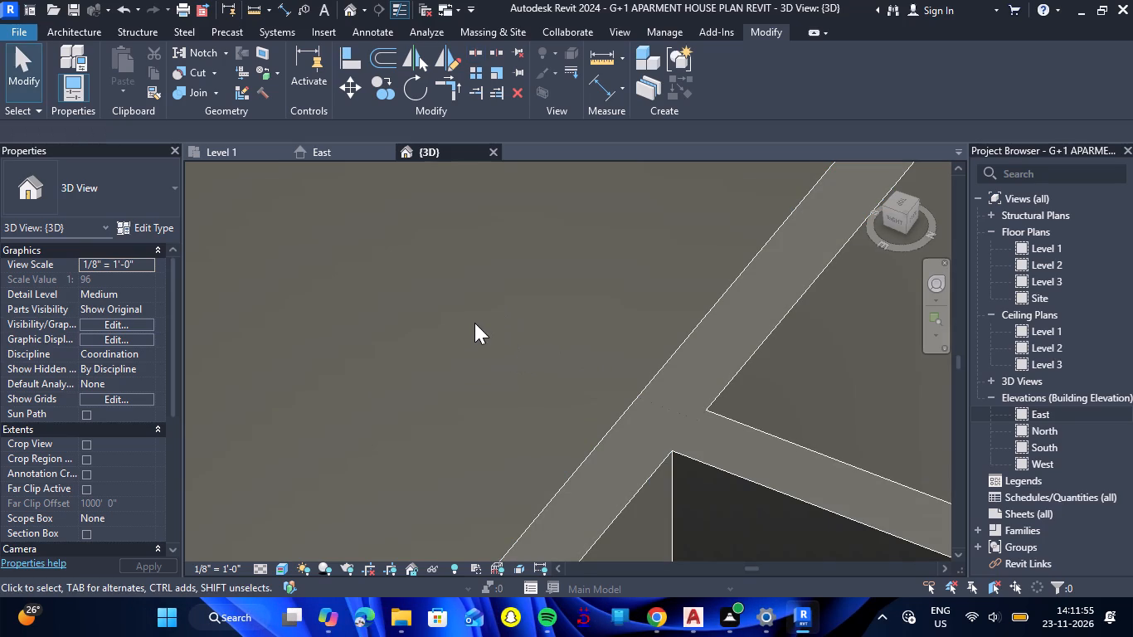
Paint the bedroom-side face of the northeast bedroom's south wall with material BRW2.
type("PT")
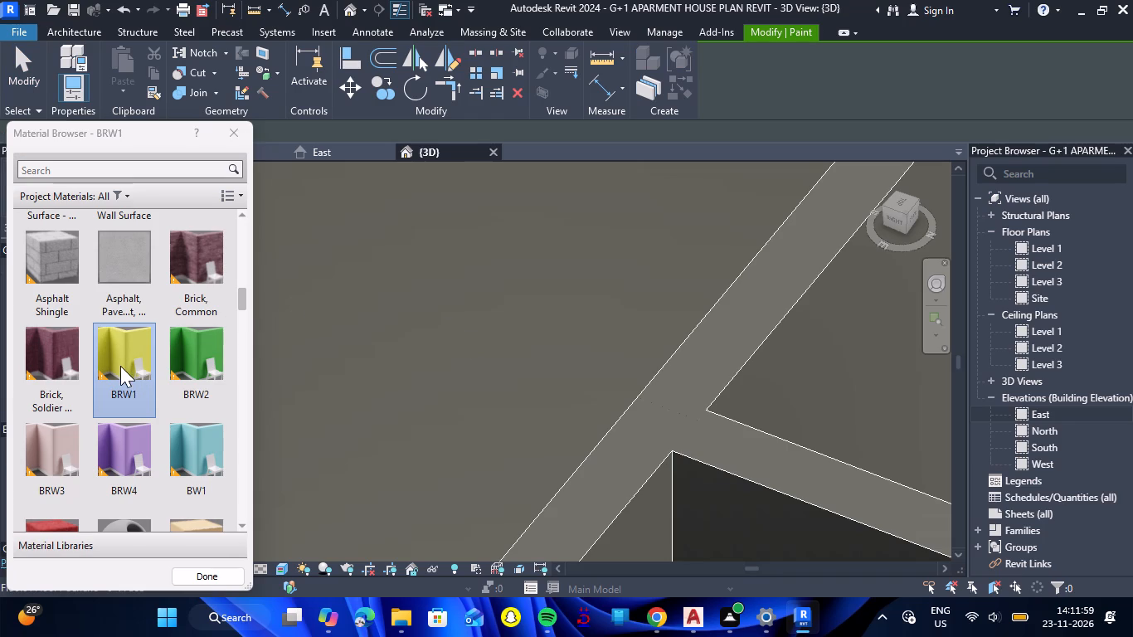
scroll(125, 364, "down", 2)
scroll(158, 363, "up", 3)
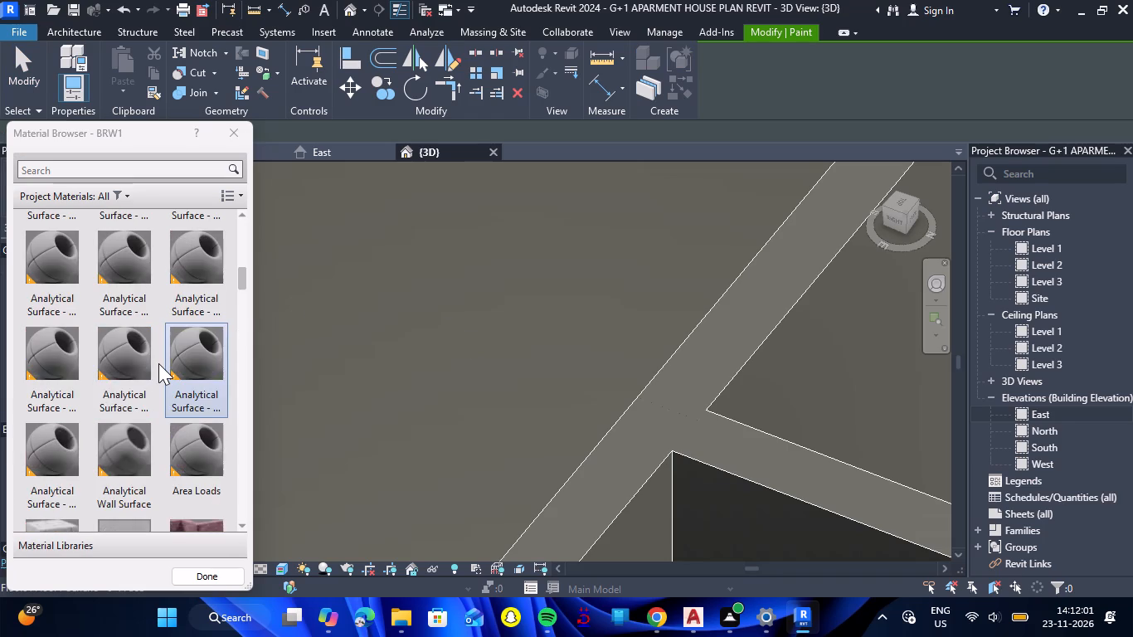
scroll(158, 363, "down", 1)
left_click(182, 365)
scroll(218, 364, "down", 2)
scroll(387, 370, "down", 2)
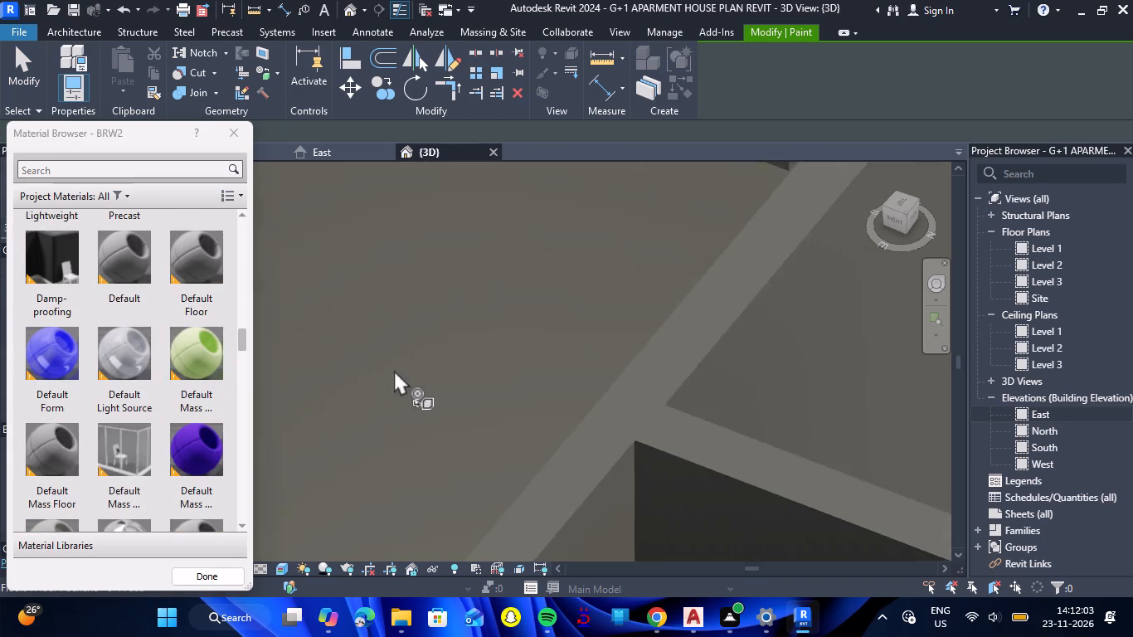
scroll(394, 370, "down", 2)
left_click(734, 341)
scroll(492, 339, "down", 6)
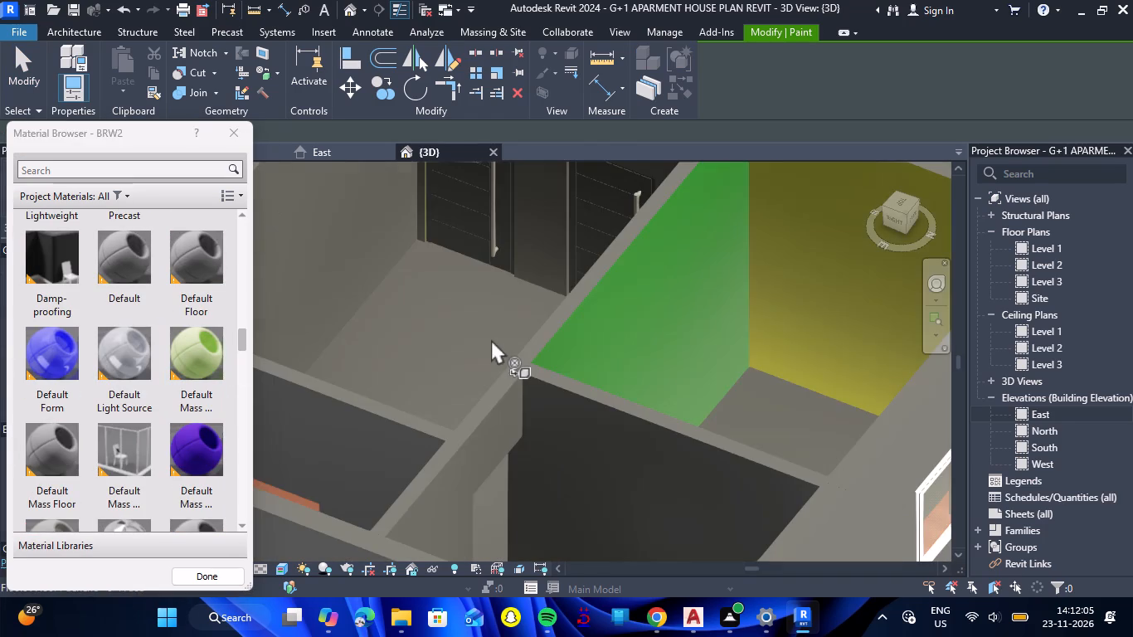
Paint the northeast bedroom's east partition, shared with the corner room, with material BRW2.
scroll(535, 340, "down", 9)
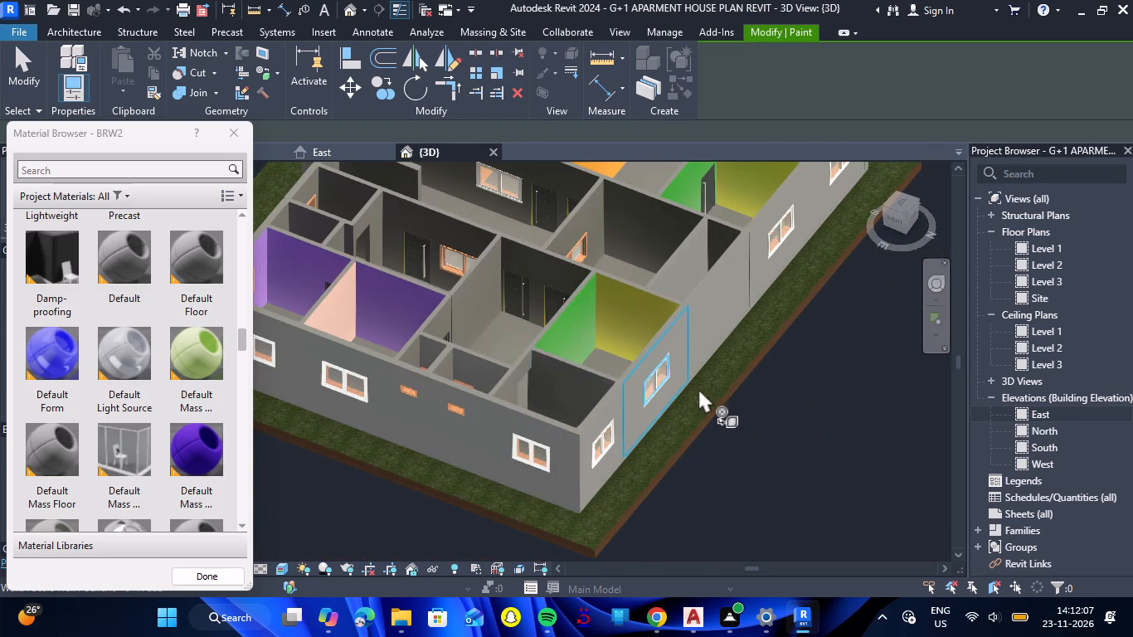
left_click_drag(750, 391, 583, 438, "shift")
right_click_drag(750, 391, 583, 438, "shift")
scroll(595, 342, "down", 12)
scroll(507, 443, "up", 10)
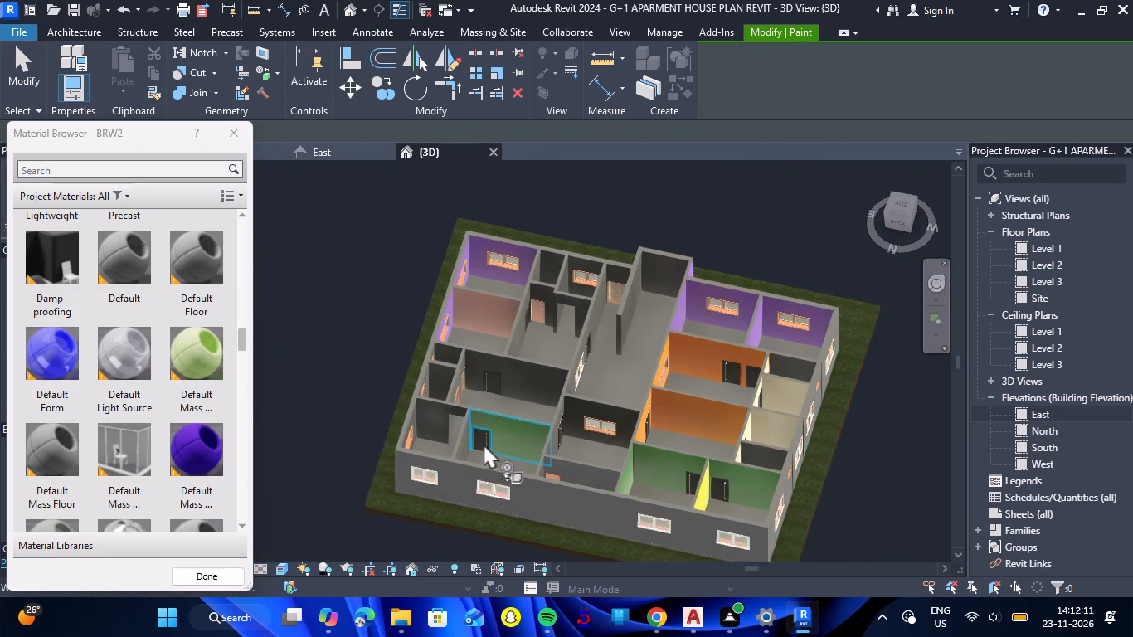
scroll(460, 468, "up", 8)
left_click(456, 428)
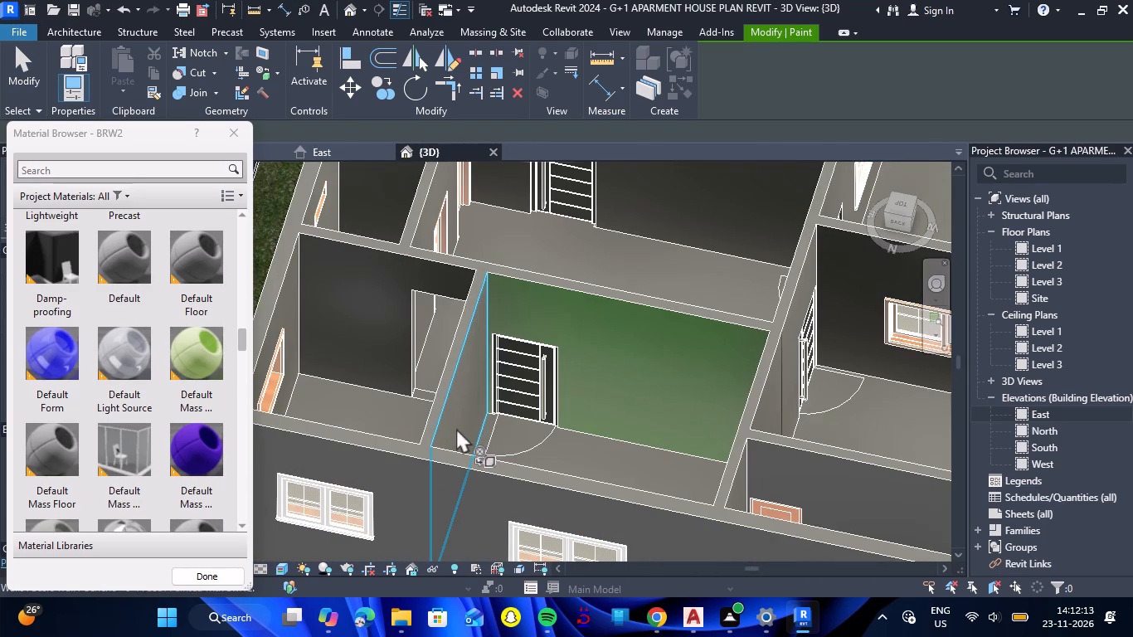
Find material LVW2 by searching LV and paint the western section of the living room's south wall and its east wall.
scroll(440, 396, "down", 8)
scroll(396, 289, "up", 6)
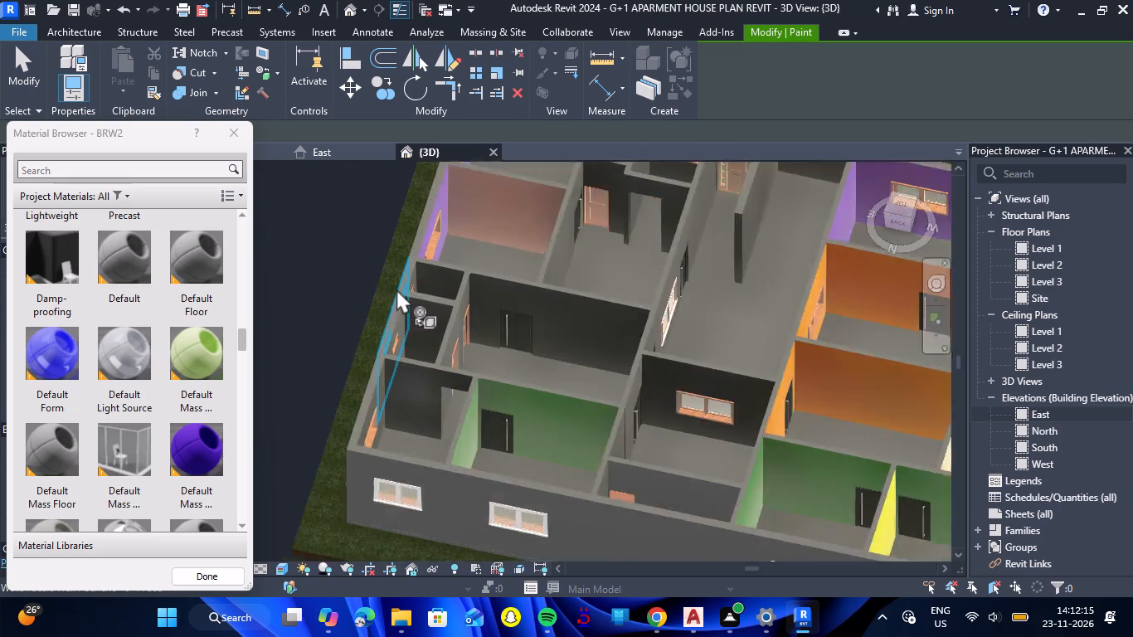
left_click(155, 177)
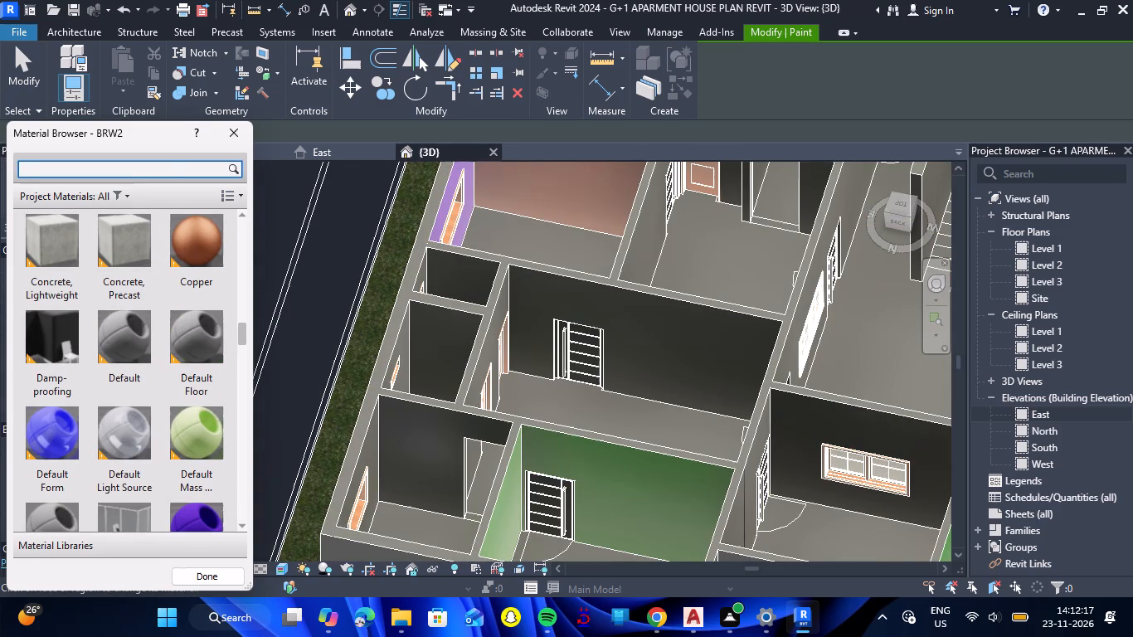
type("LV")
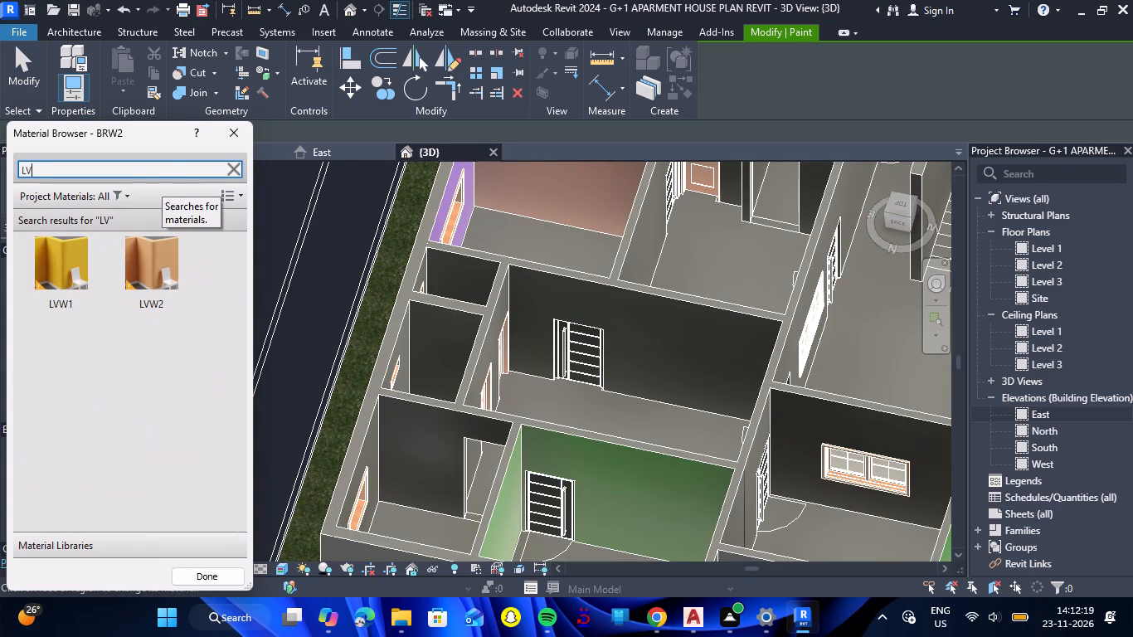
left_click(133, 281)
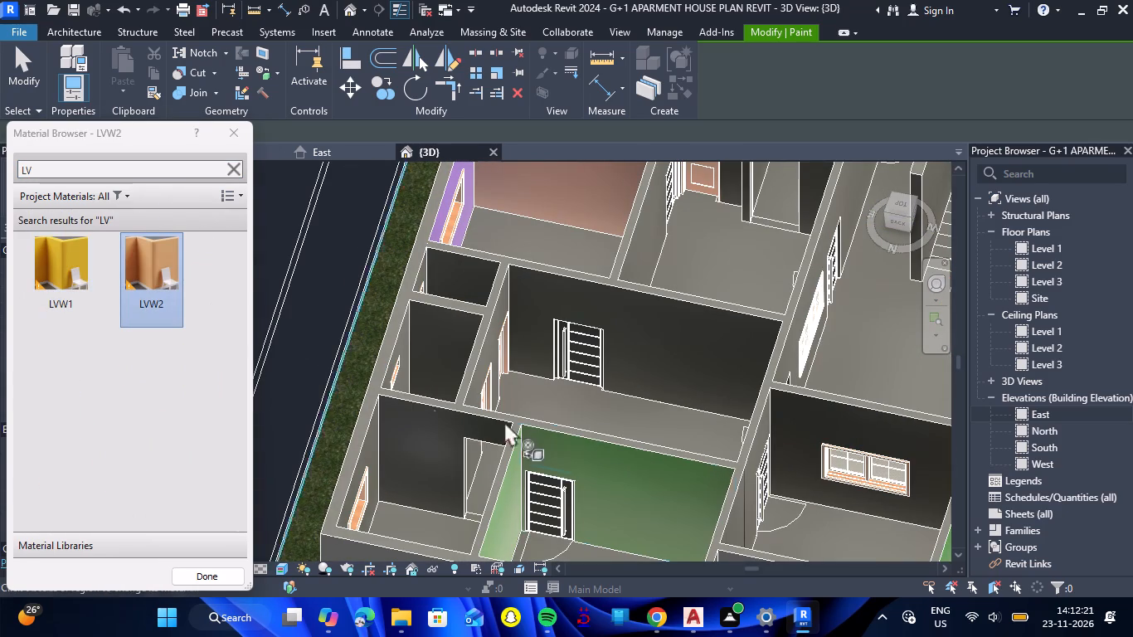
left_click(649, 347)
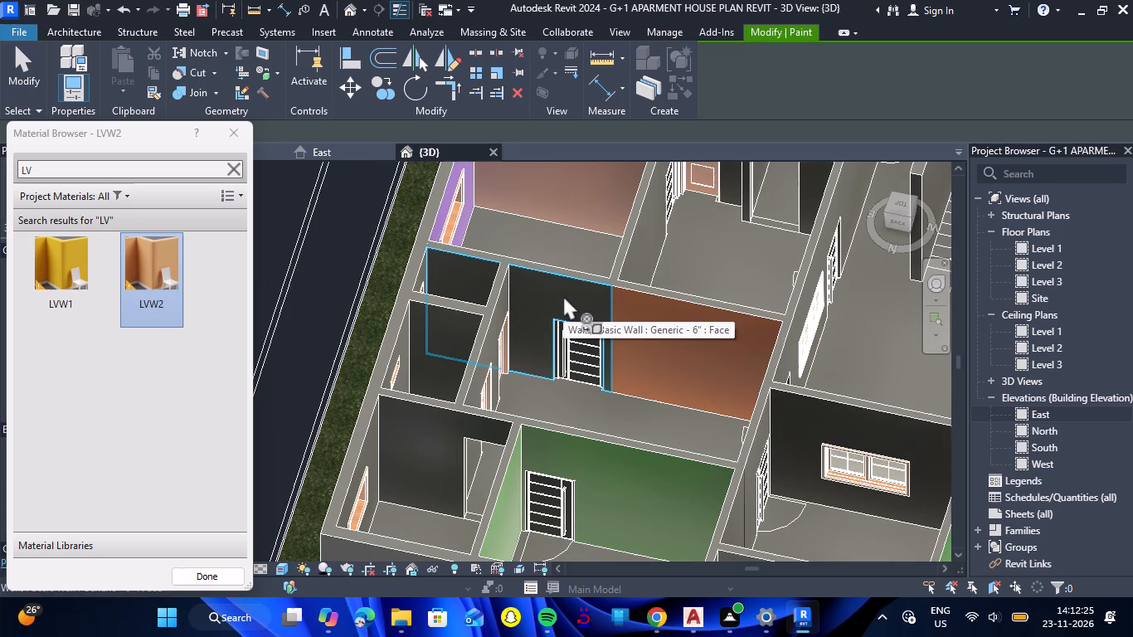
left_click(497, 315)
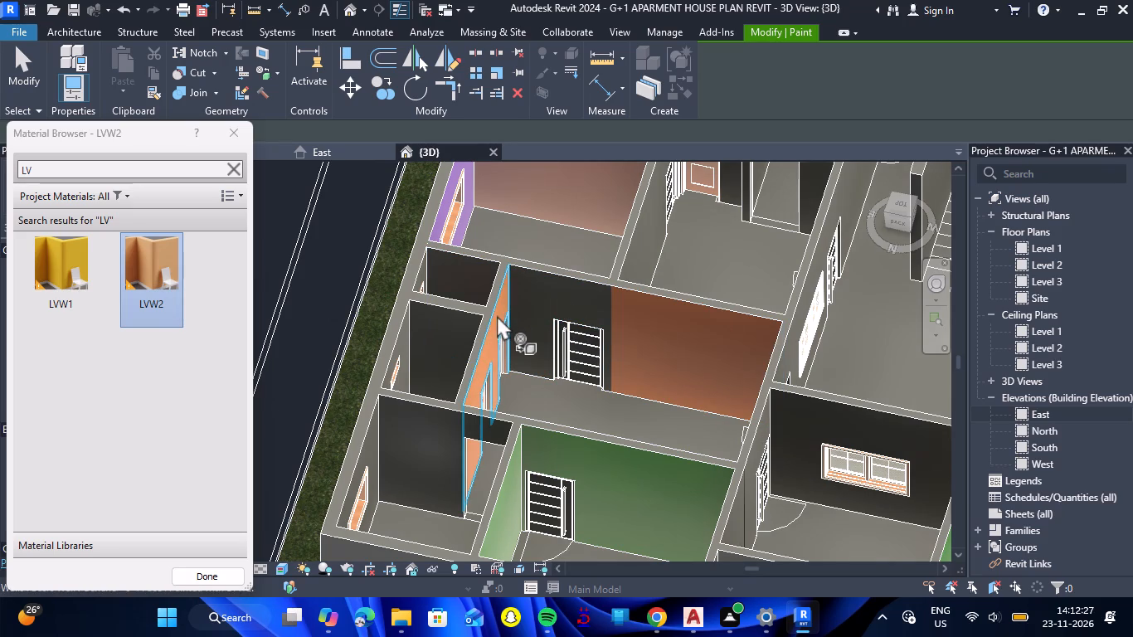
Paint the two south wall sections with the door and the opening, west of the southeast bedrooms, with material LVW2.
scroll(566, 366, "down", 4)
scroll(615, 253, "up", 3)
scroll(612, 292, "down", 2)
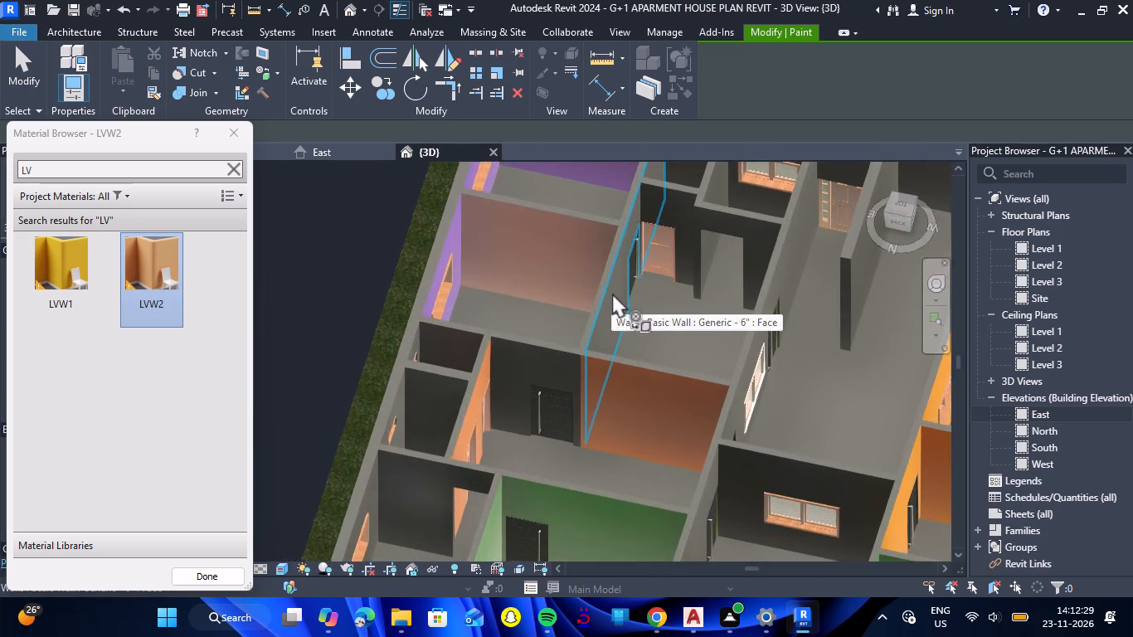
scroll(612, 293, "down", 1)
left_click(699, 250)
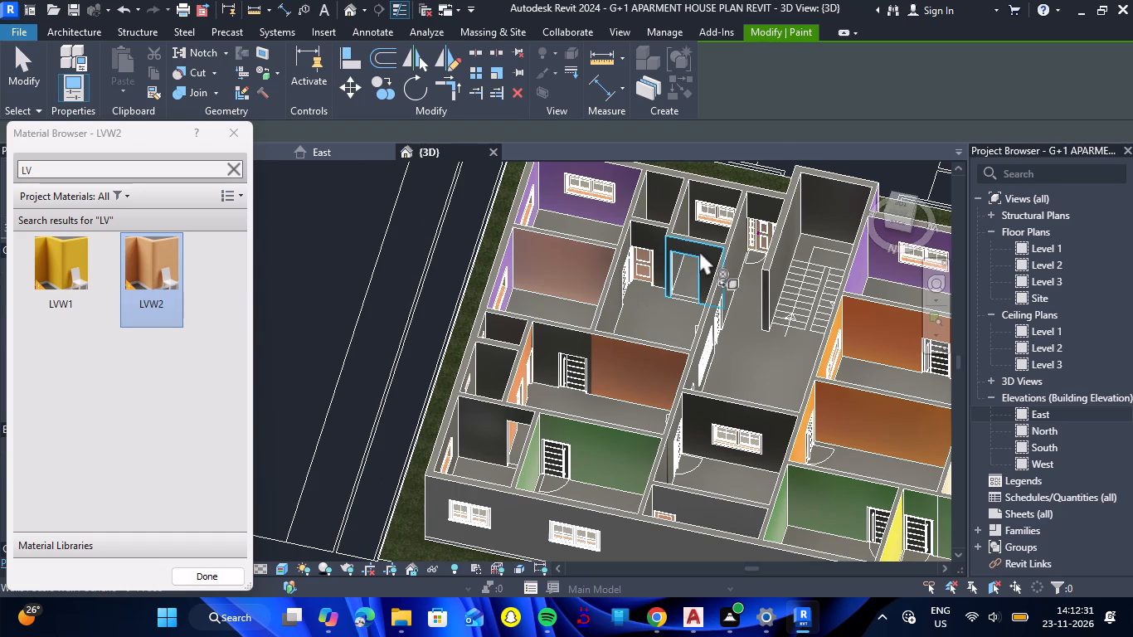
scroll(656, 231, "up", 4)
left_click(652, 231)
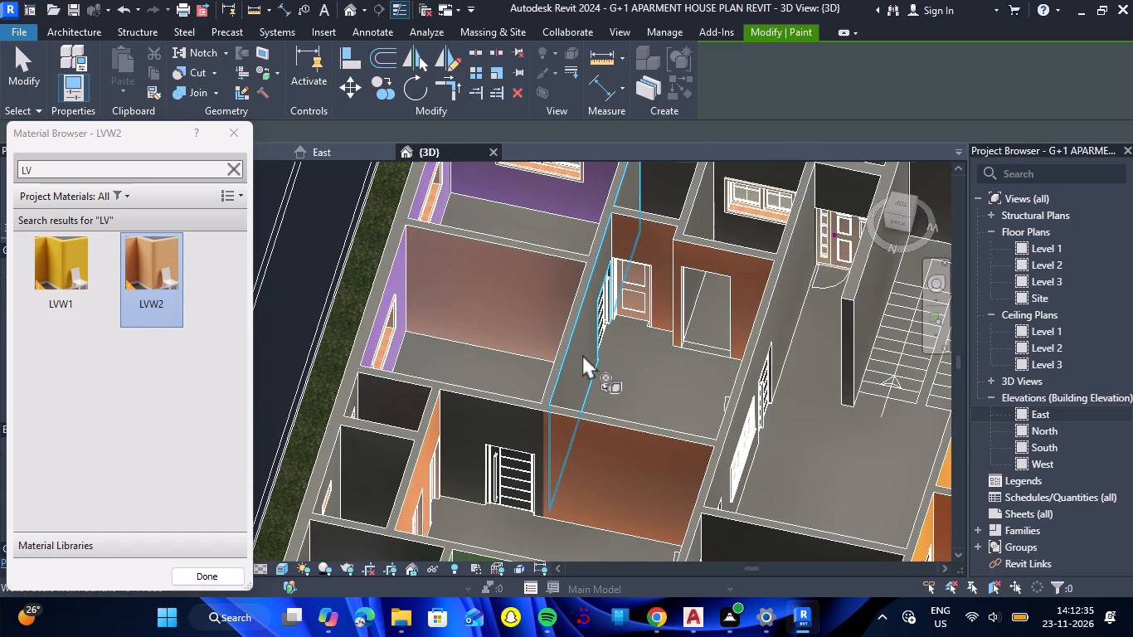
Split the southern living area's east wall at its south corner and paint the living-side face of the section with the black door LVW2.
left_click(479, 46)
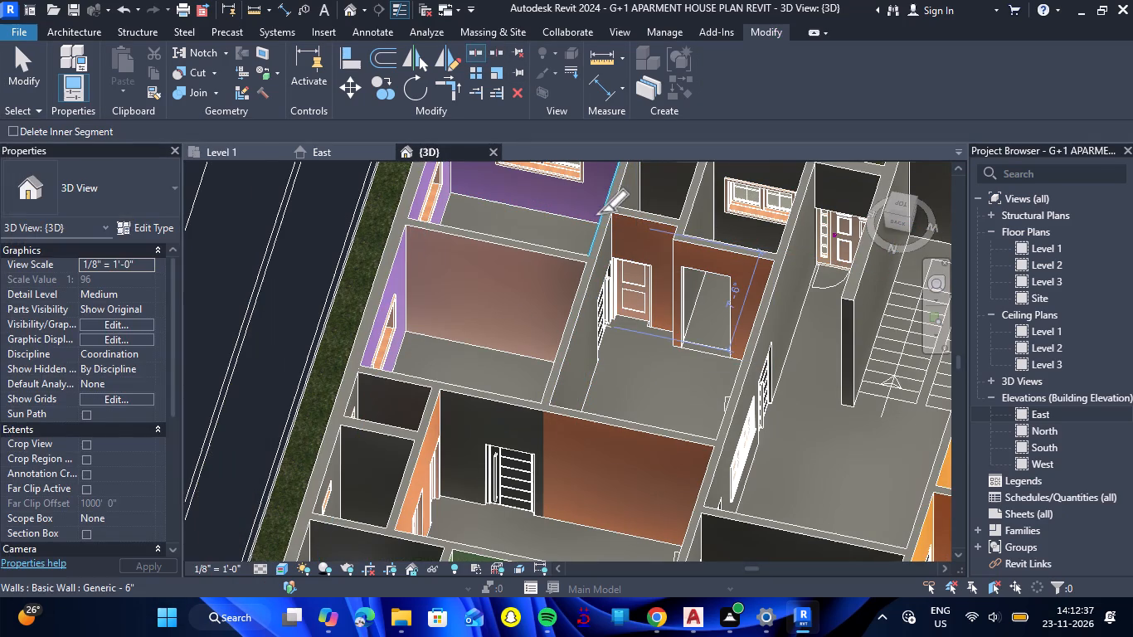
scroll(610, 210, "up", 7)
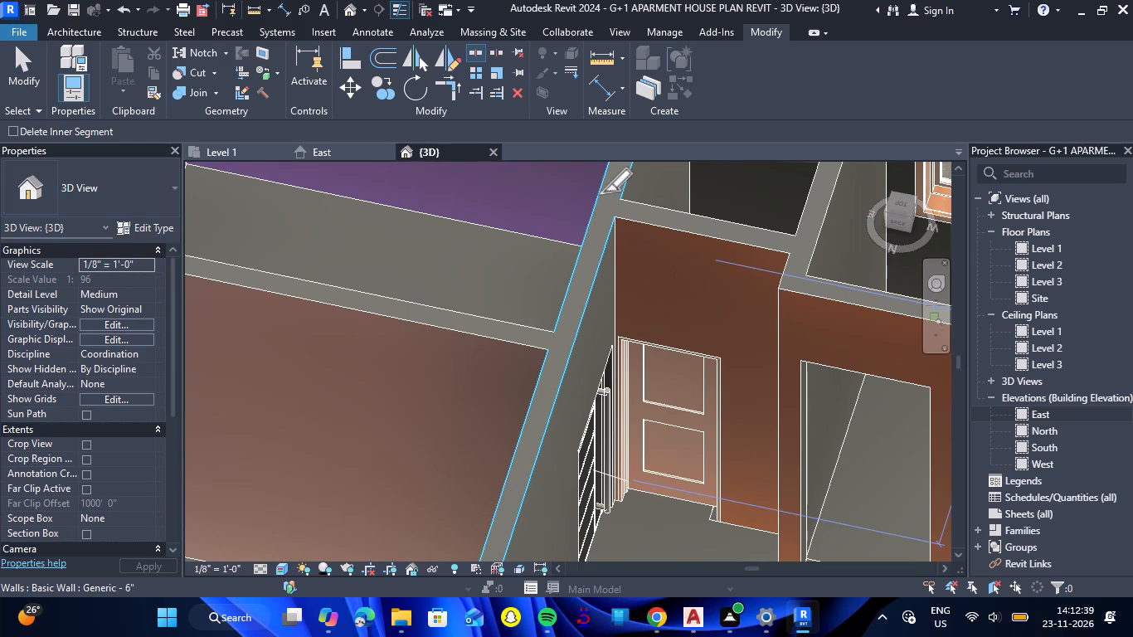
left_click(600, 197)
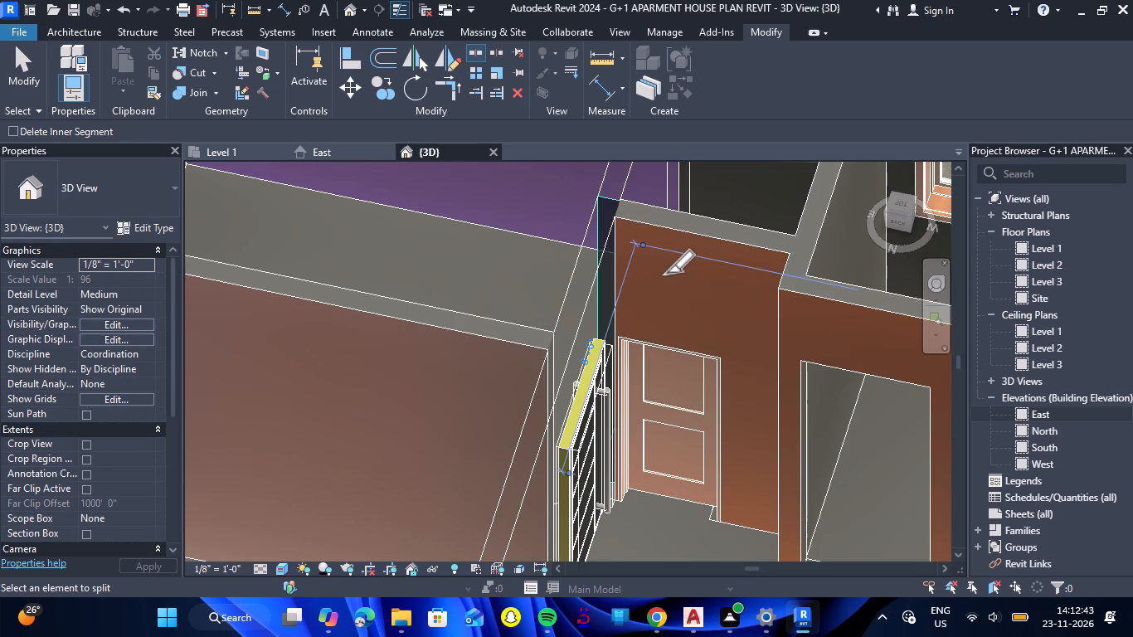
key("Escape")
key("Escape")
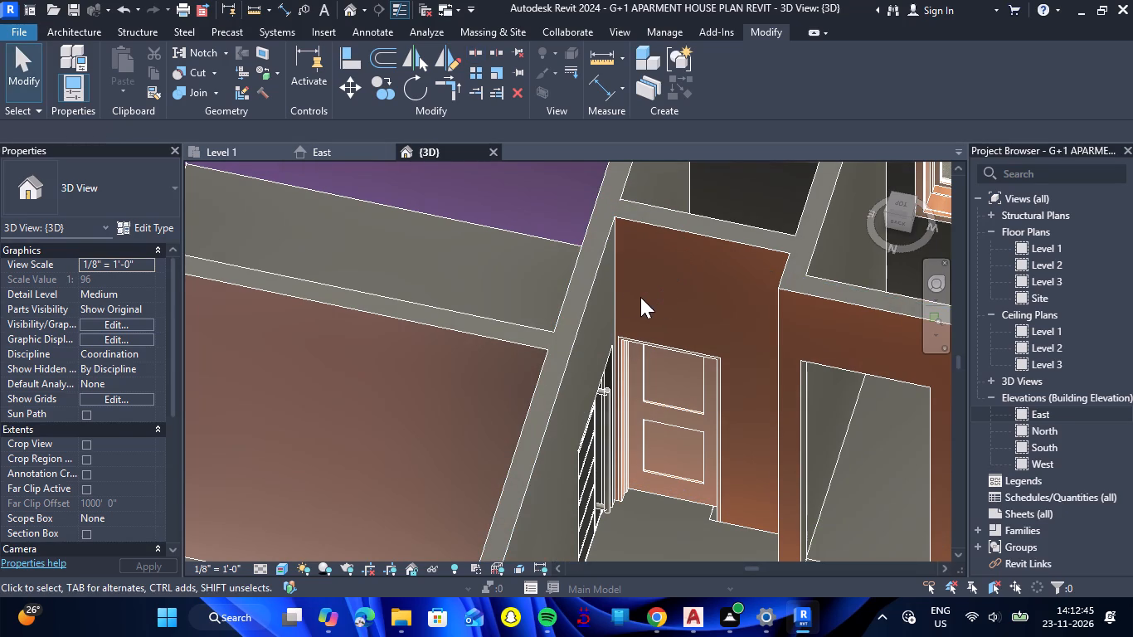
scroll(622, 281, "down", 3)
type("PT")
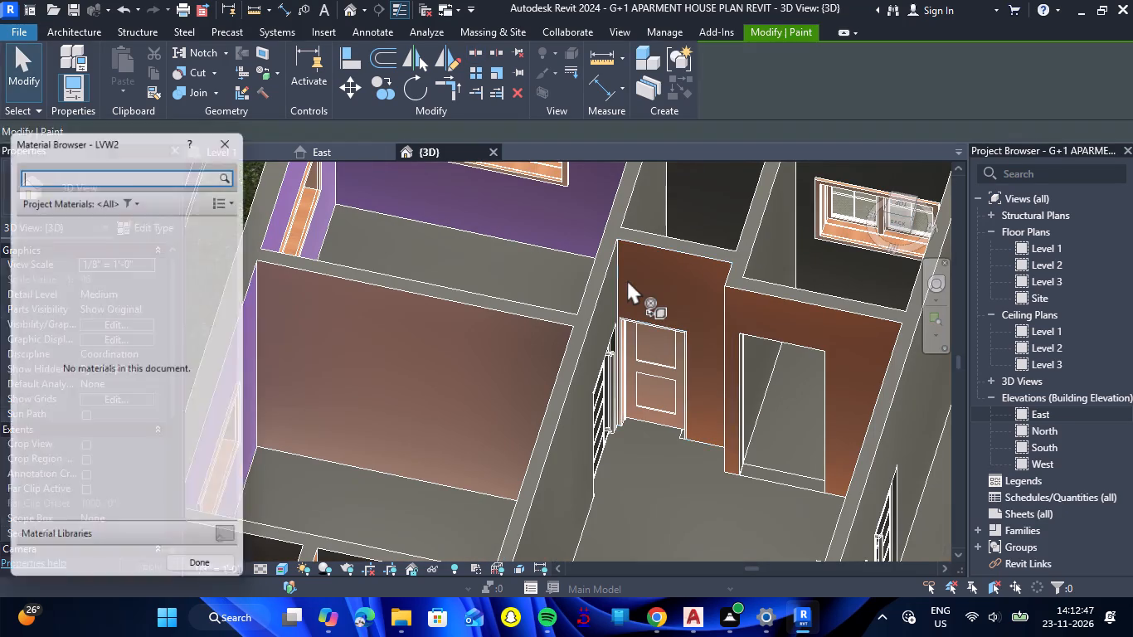
left_click(595, 308)
Split the northern living area's south wall at its junction with the east partition and paint the section with the black door LVW2.
scroll(596, 286, "down", 8)
scroll(518, 415, "up", 2)
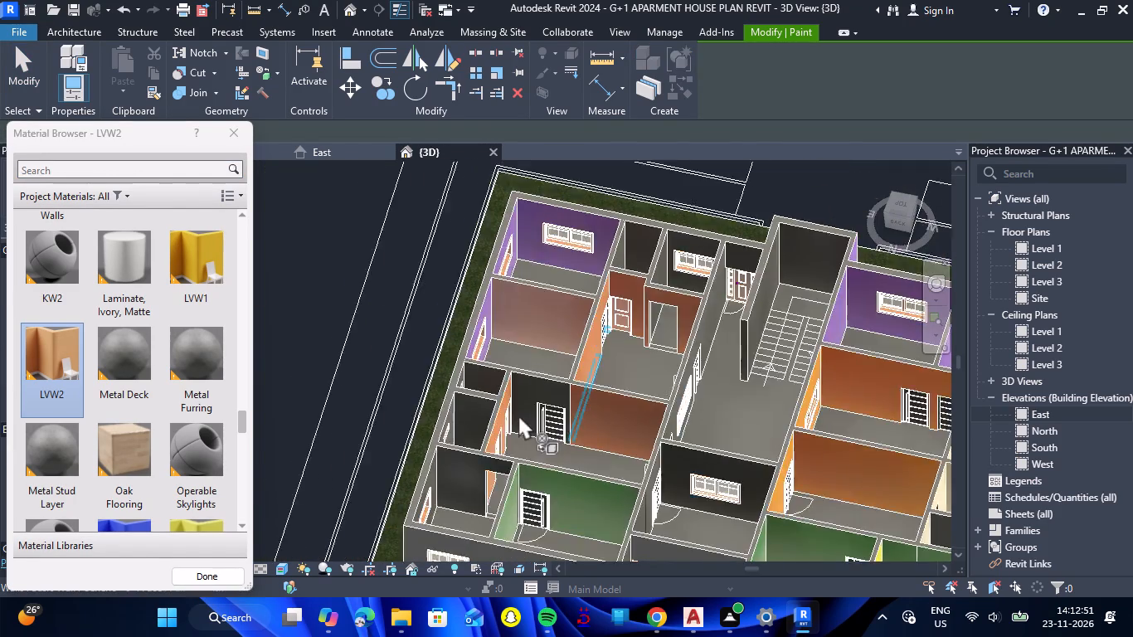
scroll(518, 415, "up", 3)
left_click(479, 50)
scroll(504, 310, "up", 2)
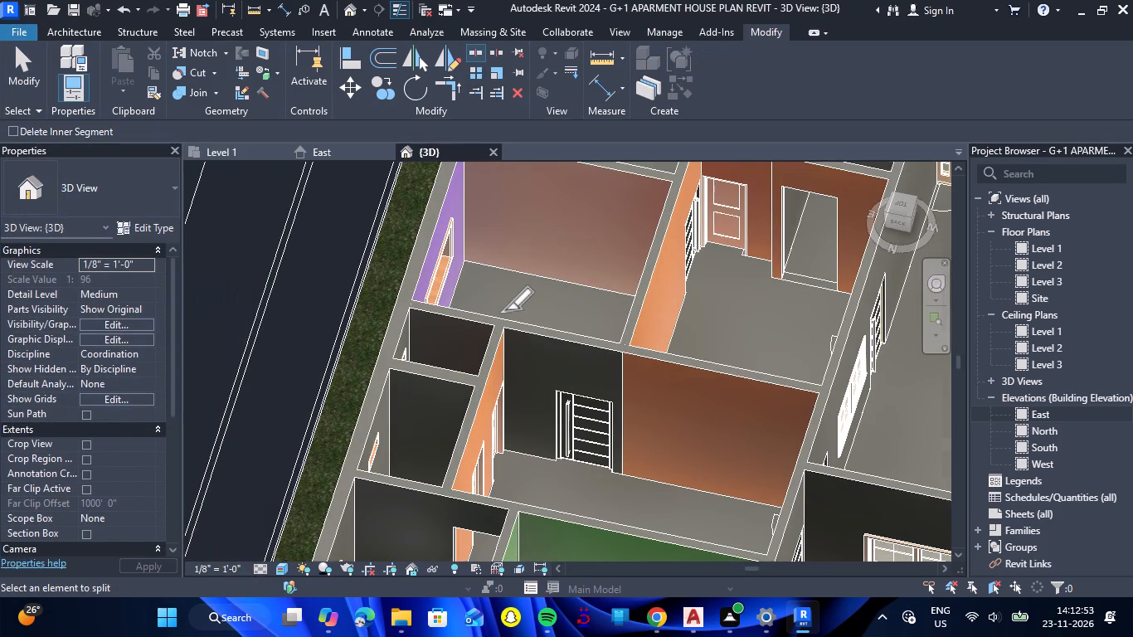
scroll(504, 310, "up", 4)
left_click(499, 327)
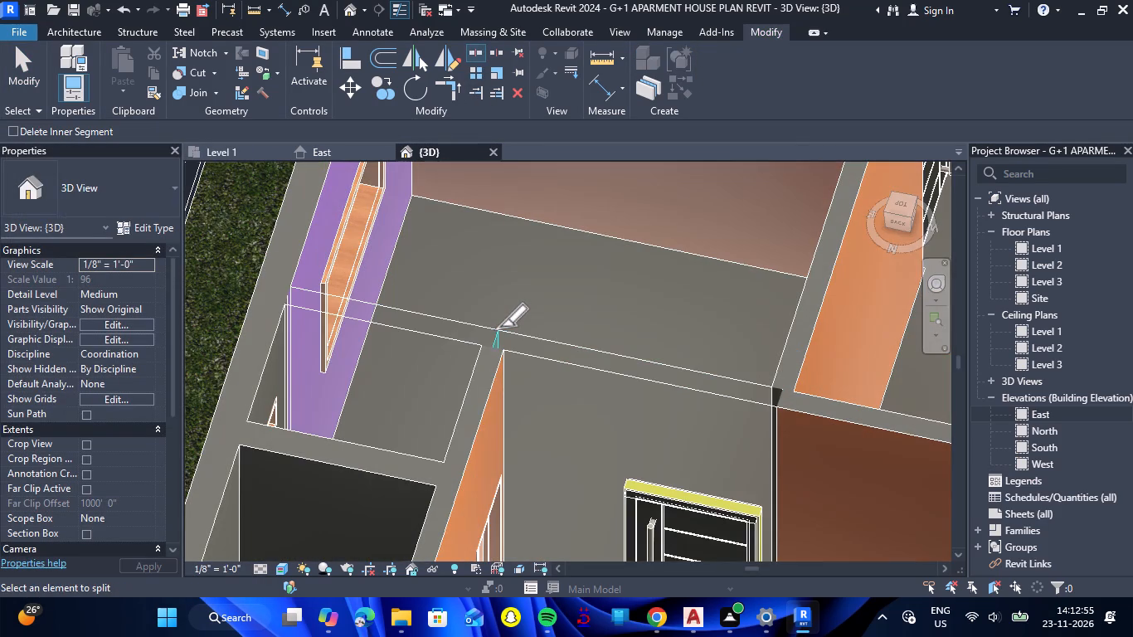
key("Escape")
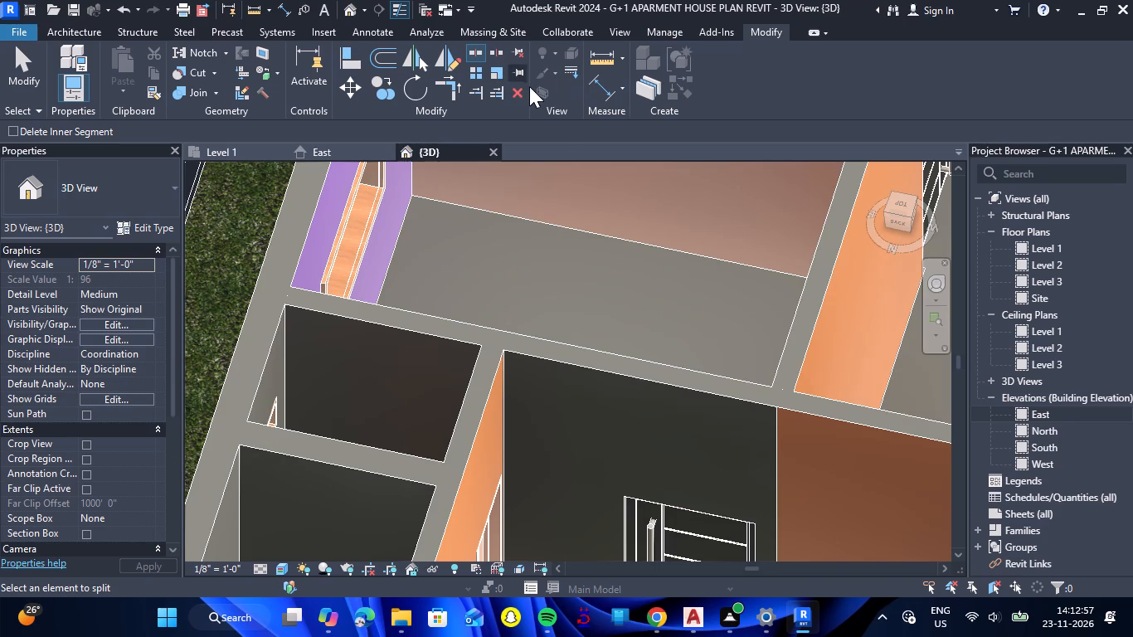
type("PT")
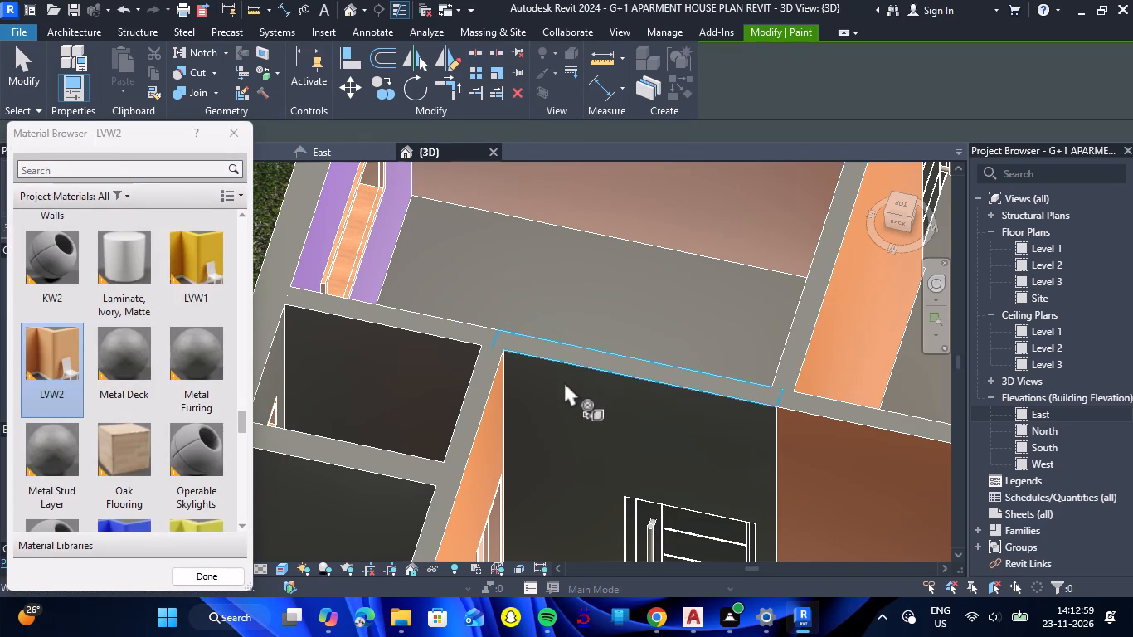
left_click(564, 382)
Paint the northern living area's north wall with the black door, behind which lies a yellow bedroom, with material LVW2.
scroll(572, 314, "down", 15)
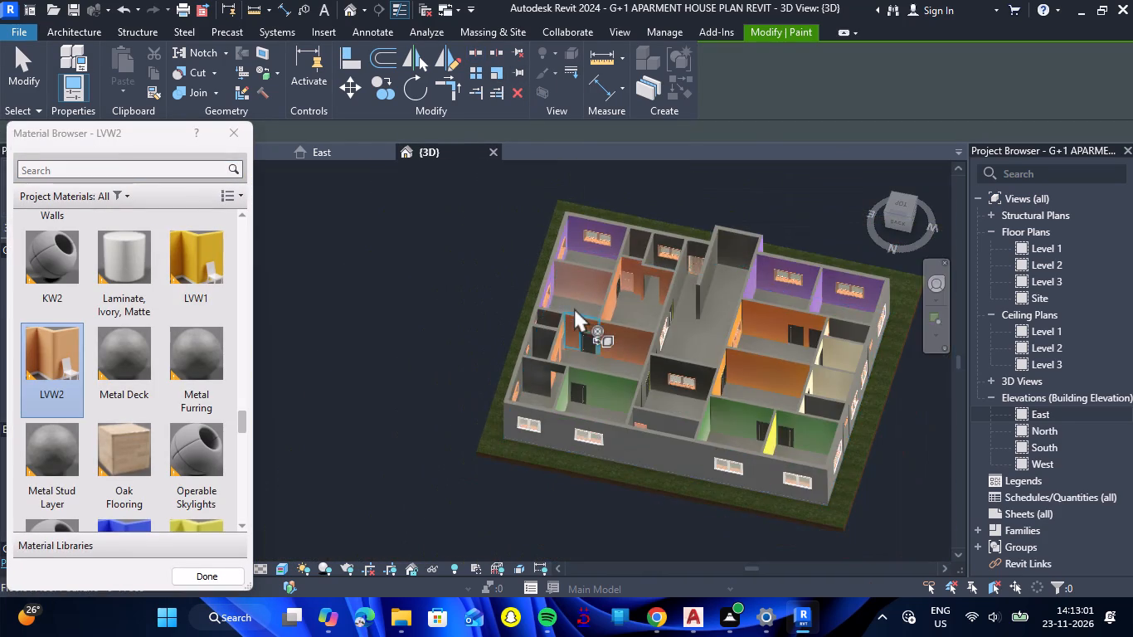
scroll(544, 304, "down", 4)
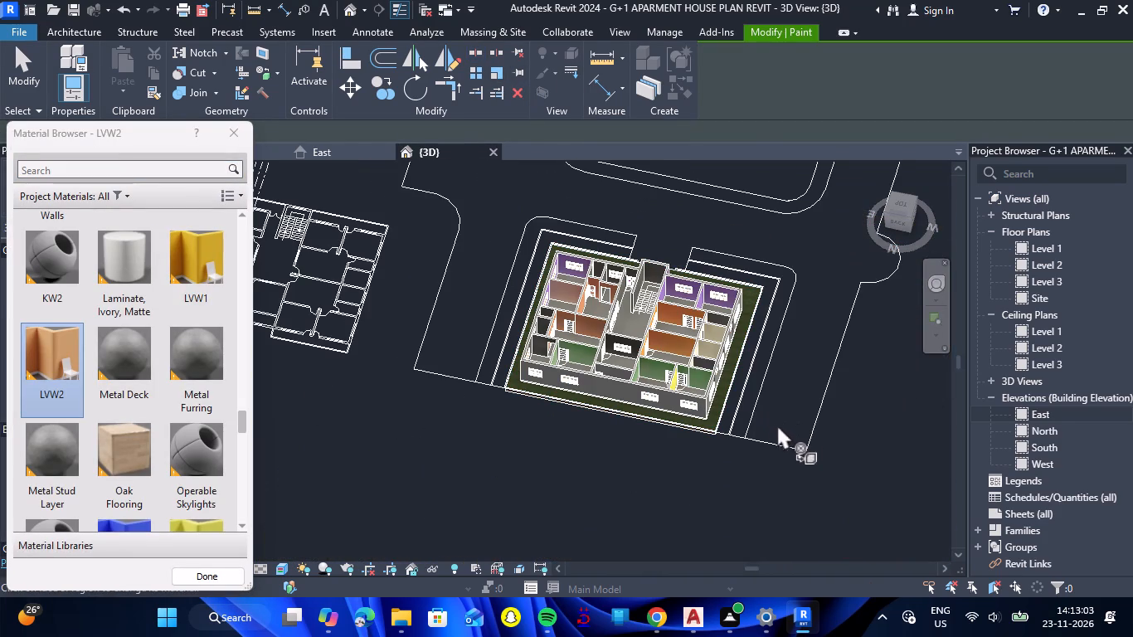
left_click_drag(756, 464, 609, 461, "shift")
right_click_drag(756, 464, 611, 464, "shift")
scroll(385, 272, "up", 2)
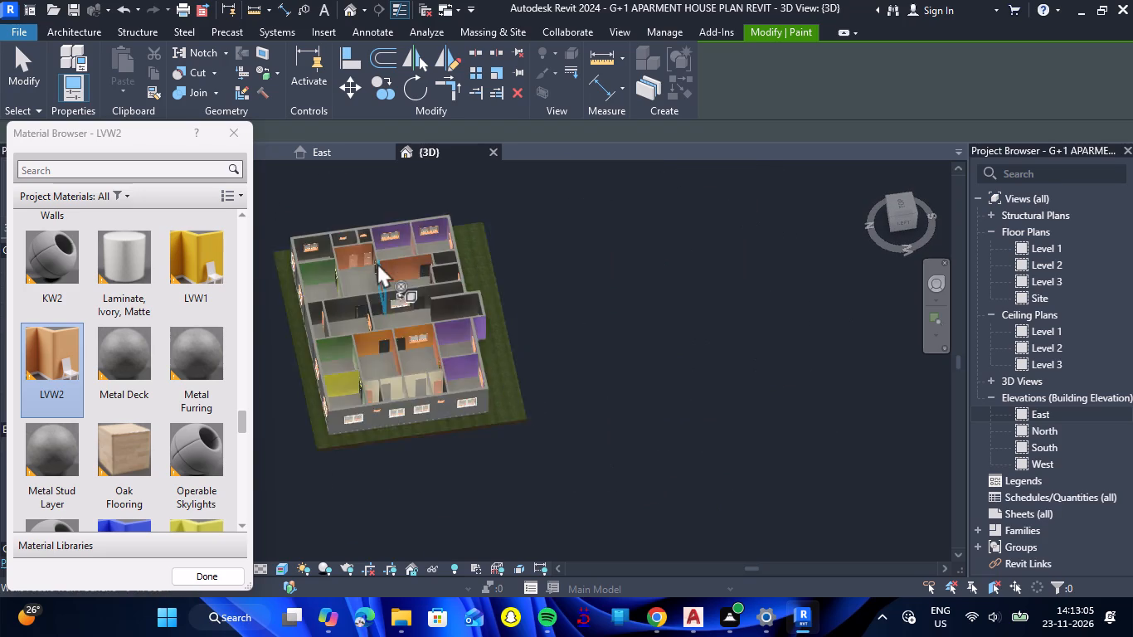
scroll(377, 263, "up", 6)
scroll(360, 257, "down", 4)
left_click_drag(645, 314, 585, 383, "shift")
right_click_drag(645, 314, 585, 383, "shift")
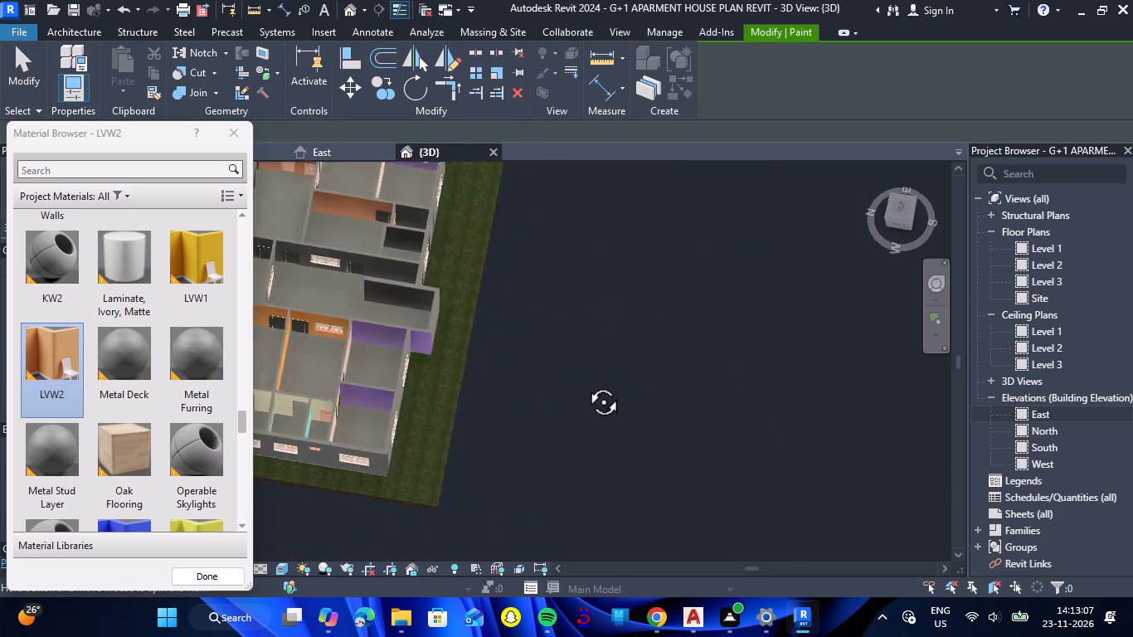
left_click_drag(585, 383, 447, 288, "shift")
right_click_drag(585, 383, 447, 288, "shift")
scroll(580, 329, "down", 13)
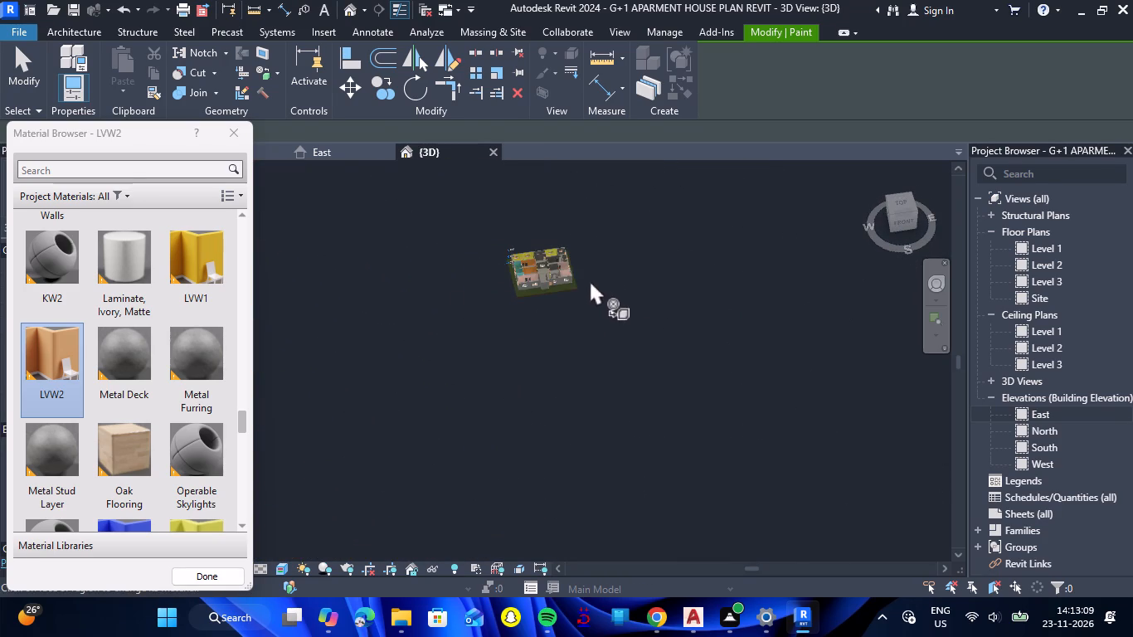
scroll(551, 252, "up", 16)
scroll(581, 309, "up", 8)
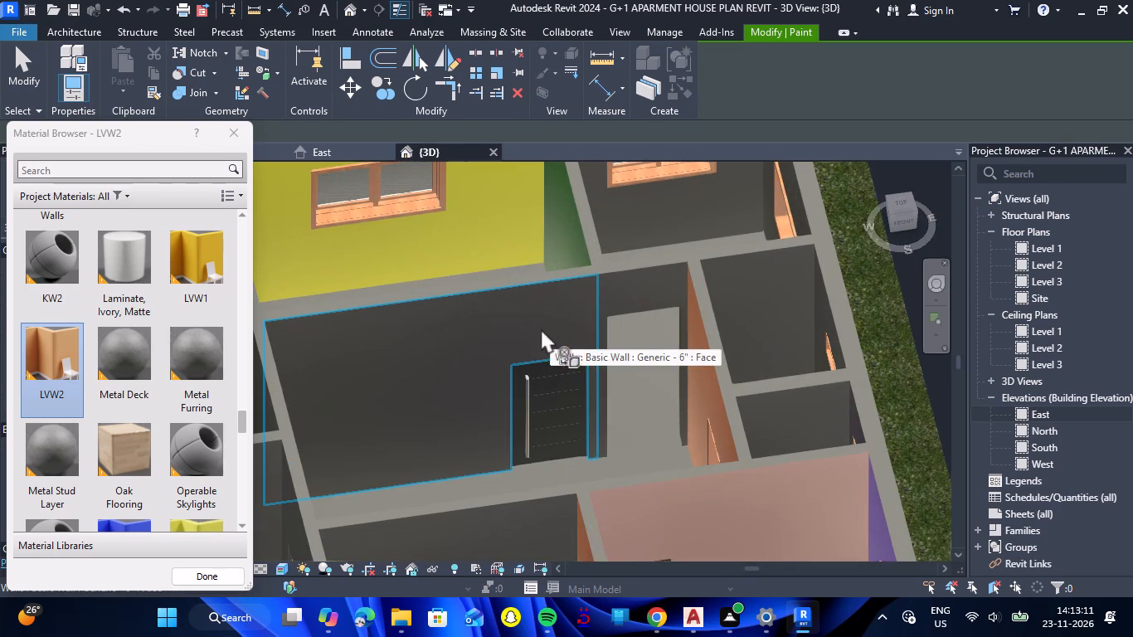
left_click(508, 323)
Paint the north wall of the adjacent southern living area with material LVW2.
scroll(597, 283, "down", 2)
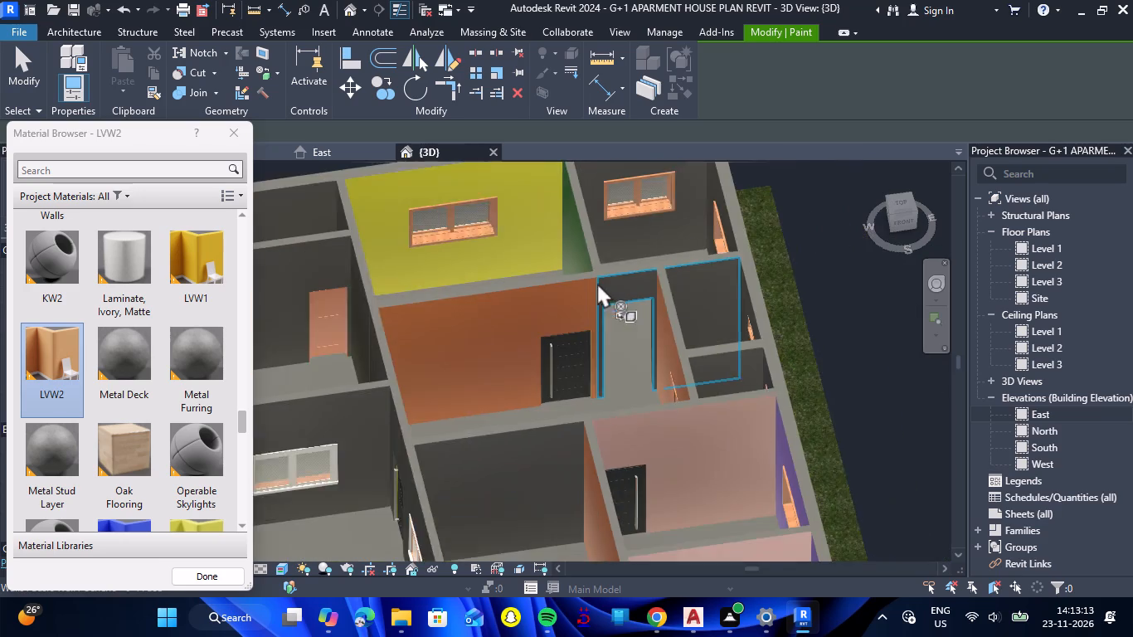
scroll(597, 283, "down", 2)
scroll(559, 388, "down", 3)
left_click(546, 425)
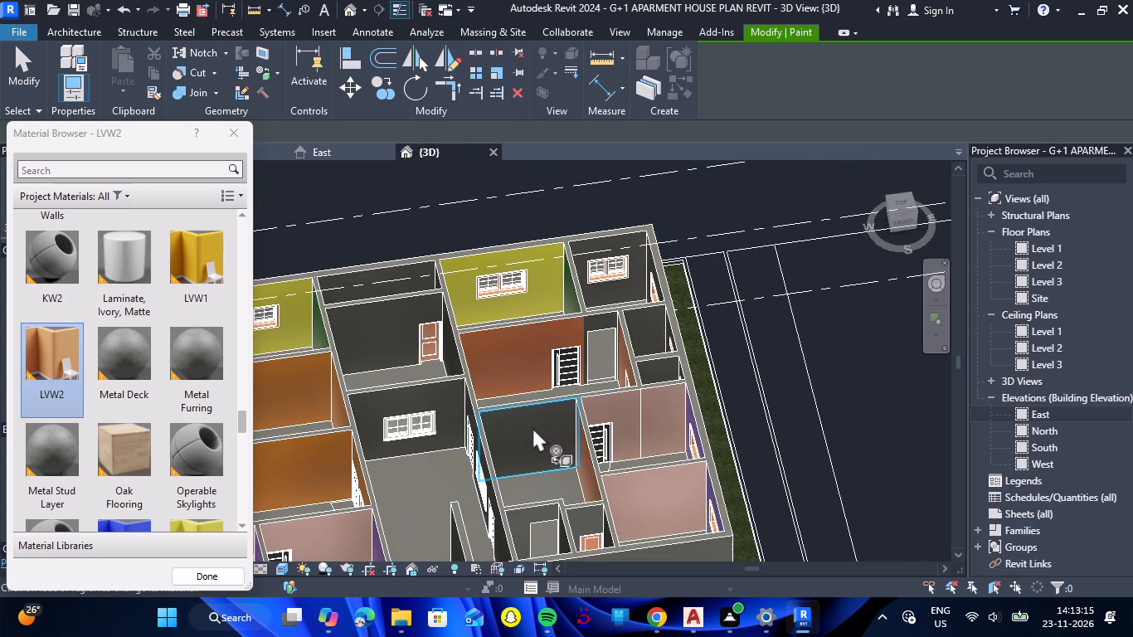
Find material BRW1 by searching BR and paint the central north room's north wall with the door and its east wall.
scroll(513, 435, "down", 4)
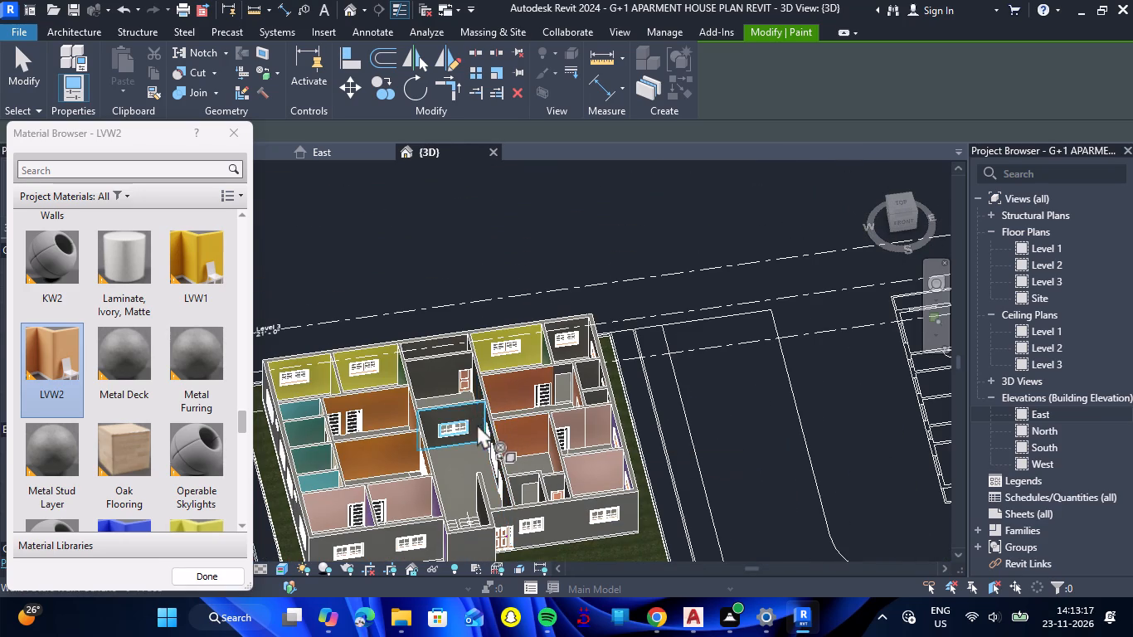
scroll(429, 353, "up", 6)
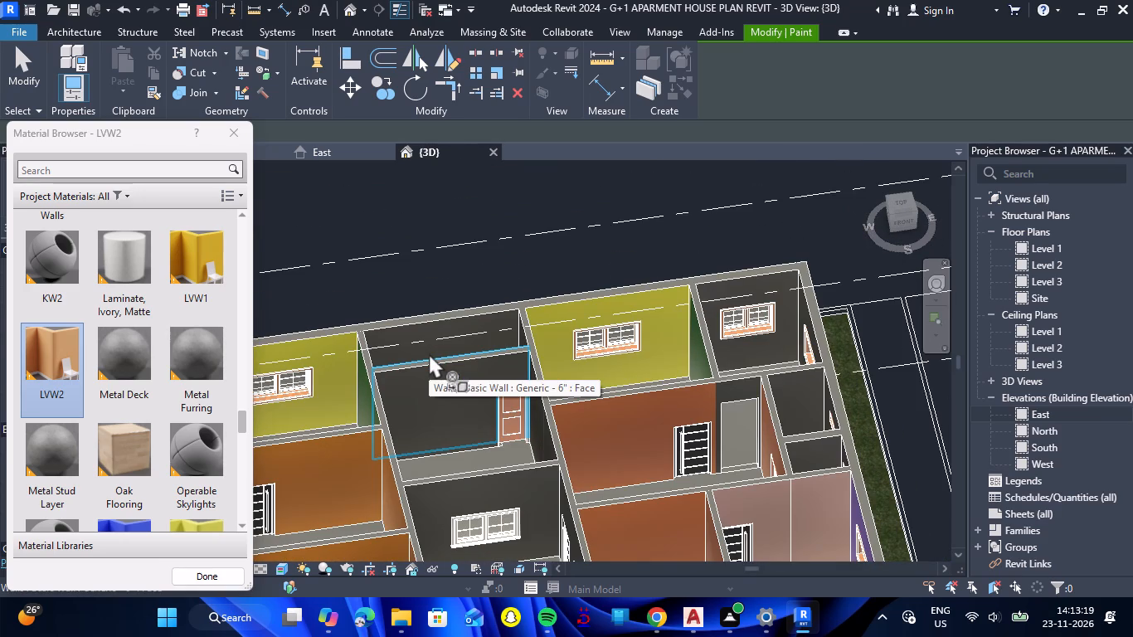
scroll(187, 421, "down", 1)
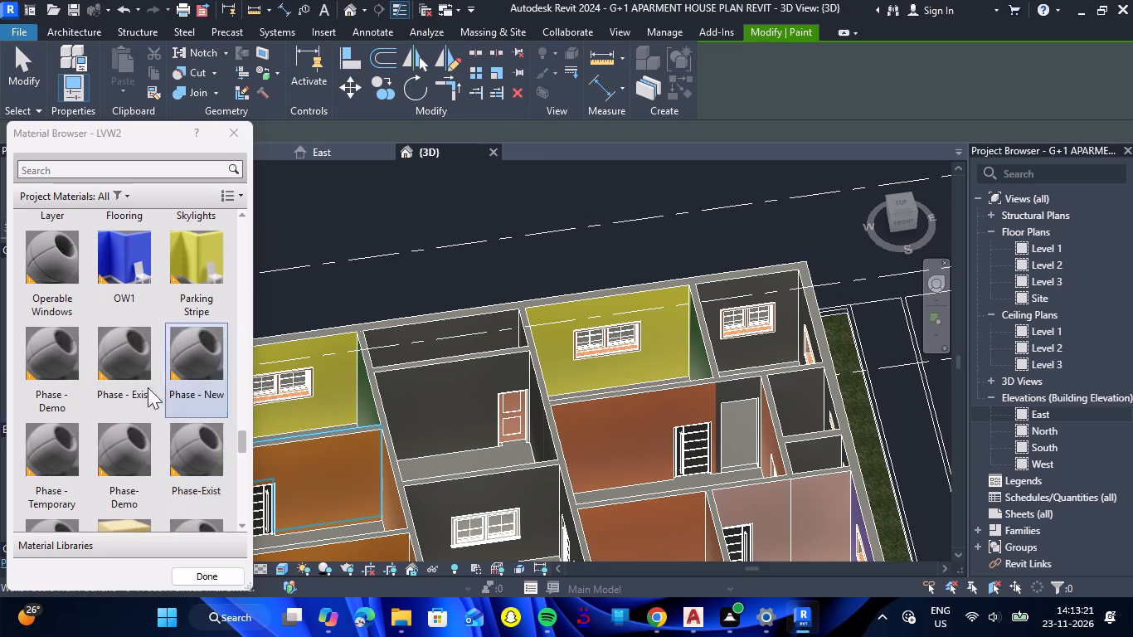
scroll(147, 377, "up", 4)
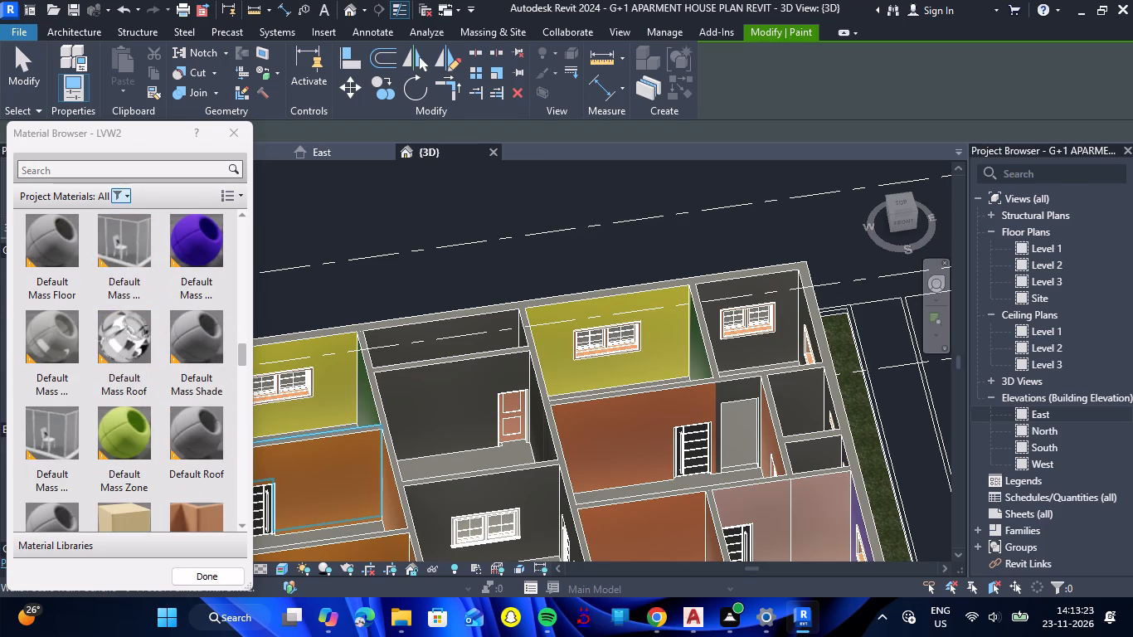
left_click(105, 160)
type("BR")
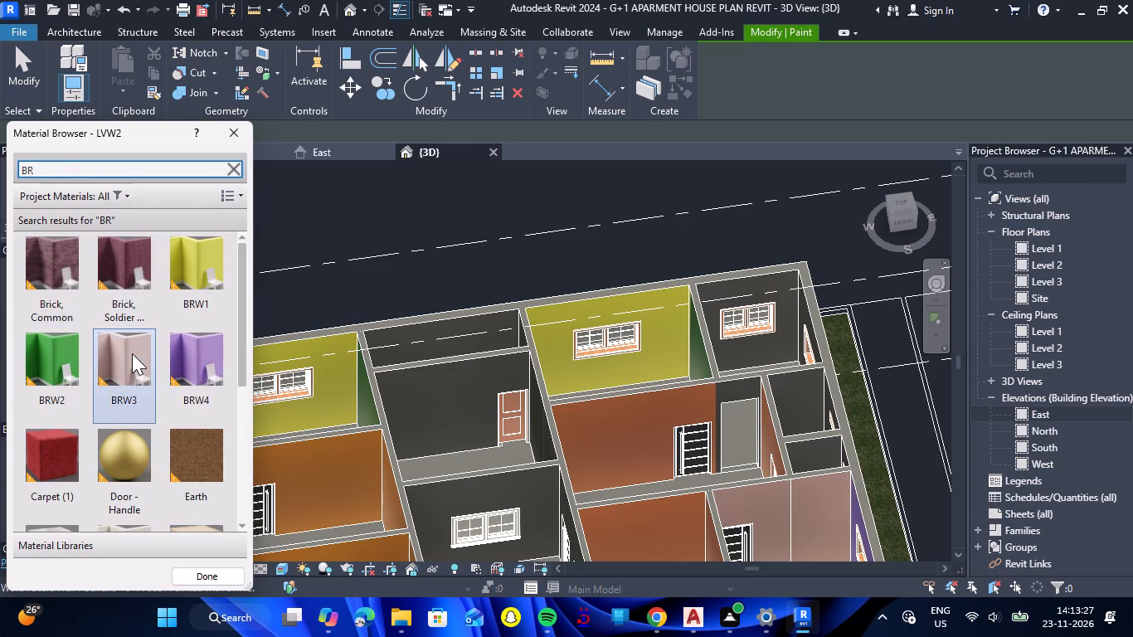
left_click(205, 302)
left_click(420, 402)
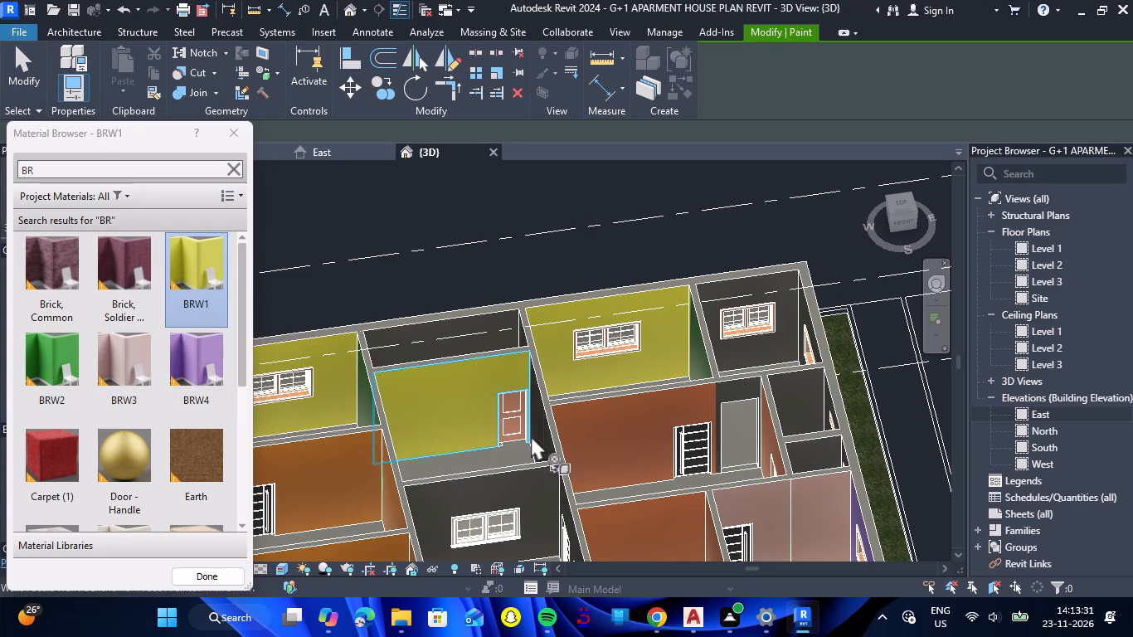
left_click(533, 399)
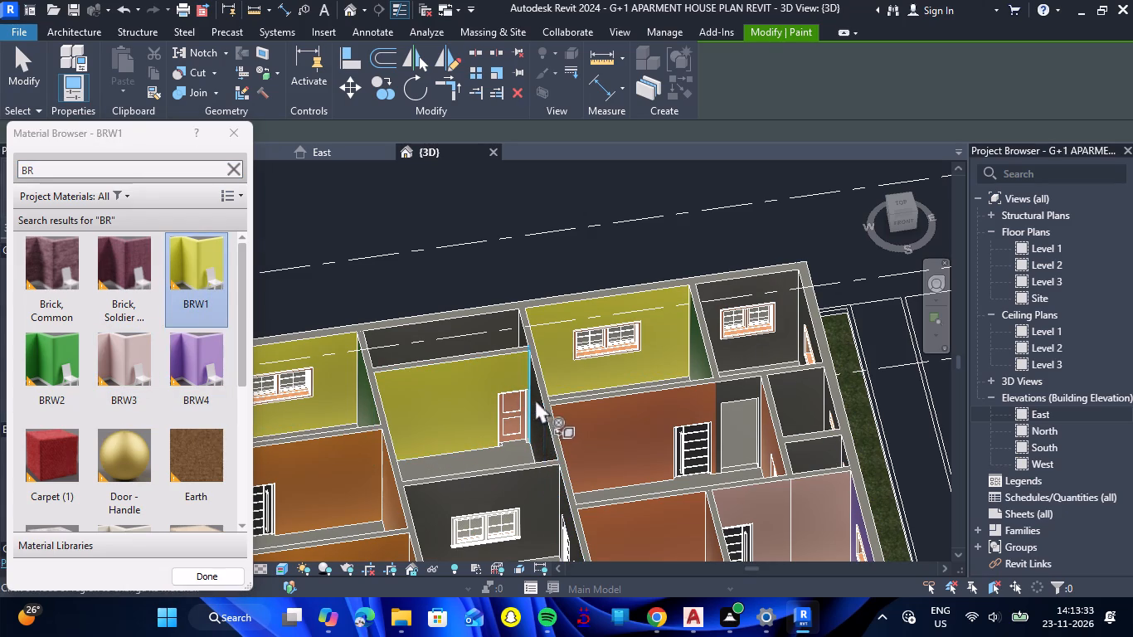
scroll(528, 409, "up", 5)
left_click(547, 402)
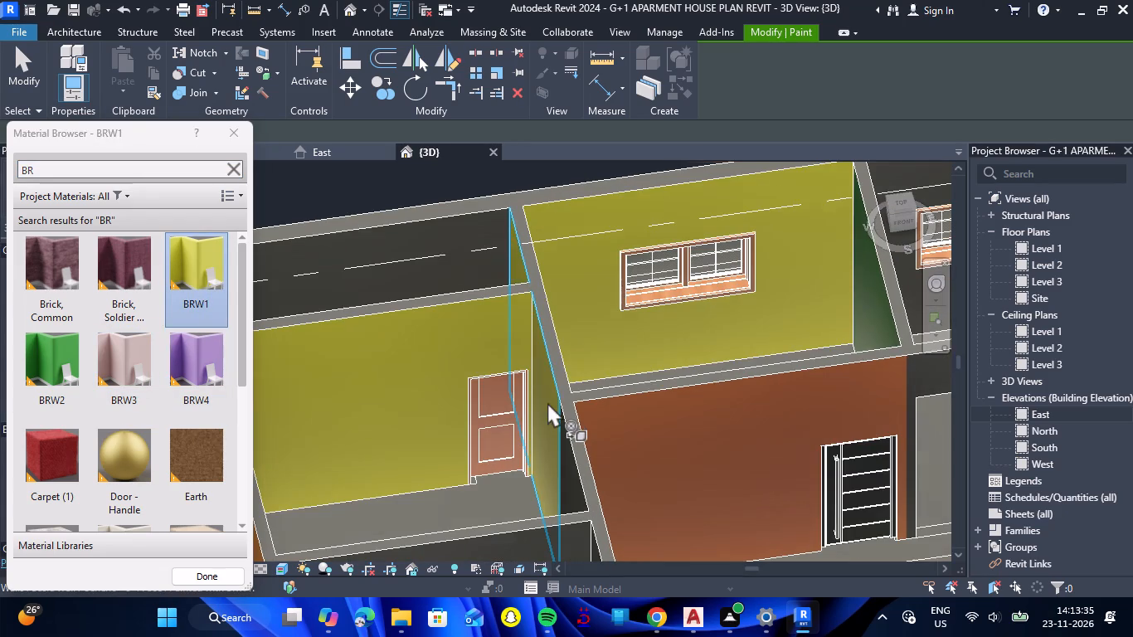
scroll(547, 406, "down", 3)
left_click(561, 441)
scroll(443, 416, "down", 2)
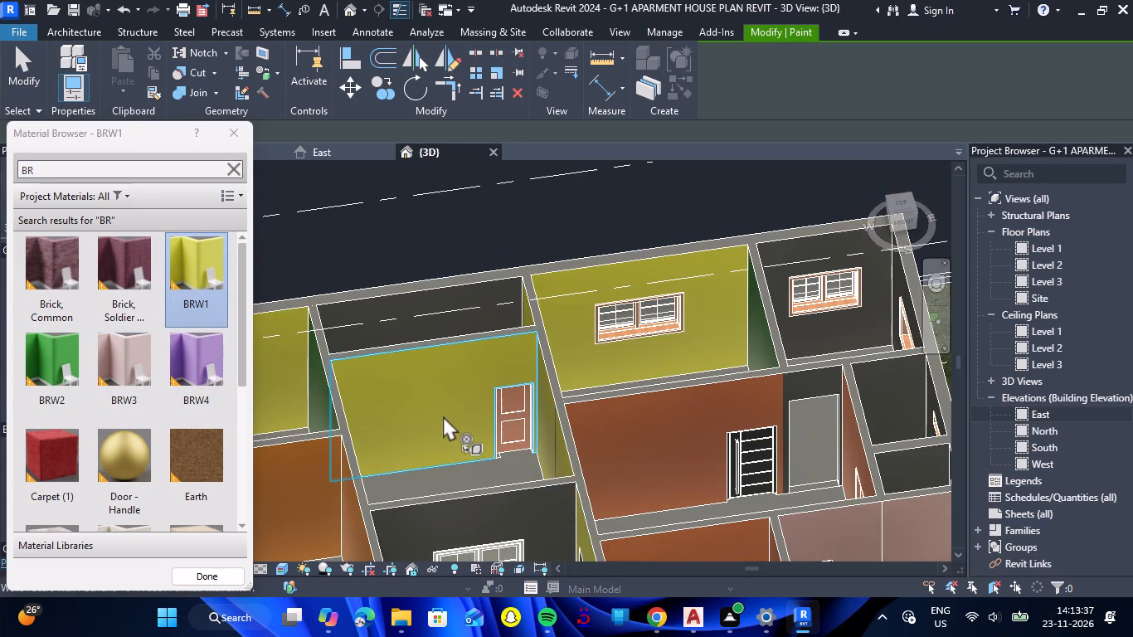
Paint the northern section of the central north room's west wall with material BRW2.
scroll(443, 416, "down", 8)
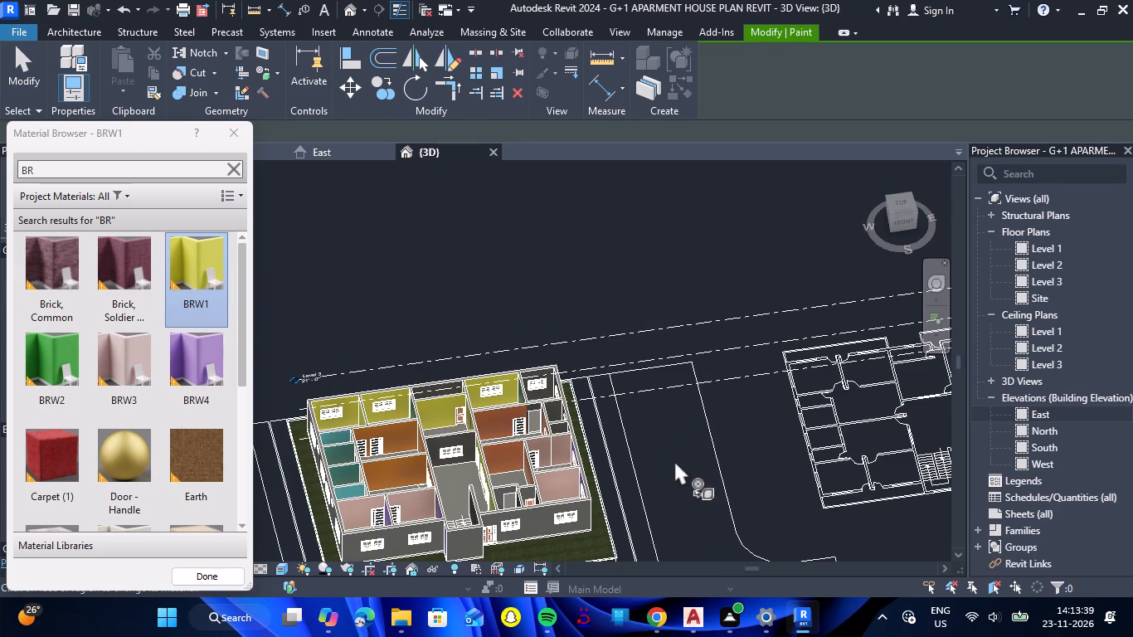
left_click_drag(722, 442, 595, 387, "shift")
right_click_drag(722, 442, 595, 387, "shift")
scroll(764, 400, "up", 8)
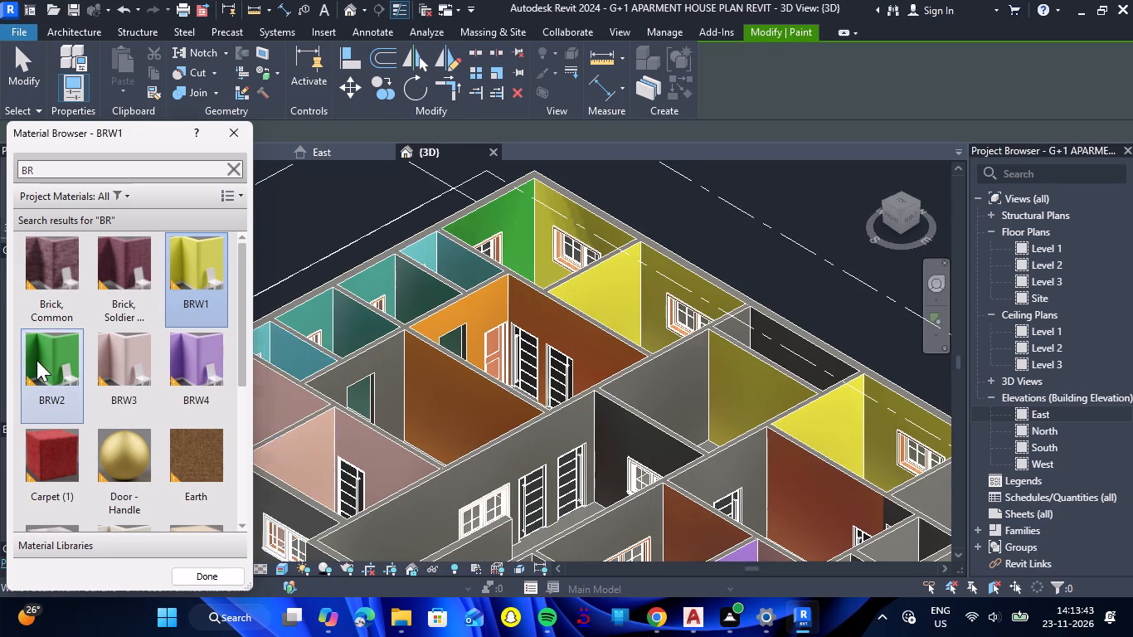
left_click(36, 360)
left_click(672, 377)
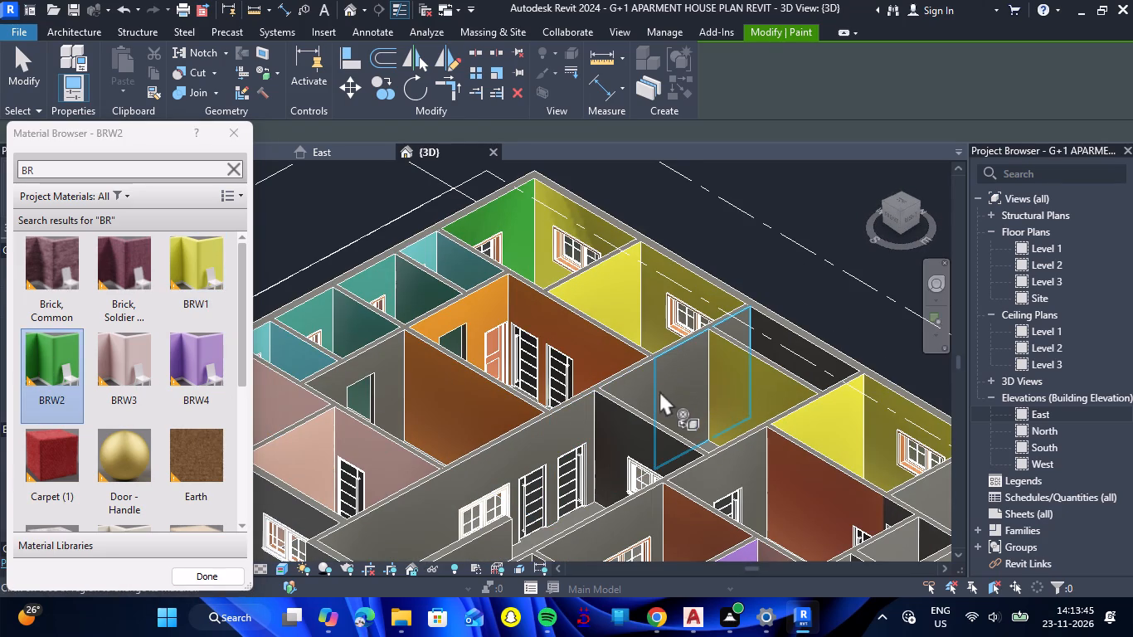
Split the central north room's west wall at the room's southern corner and paint its remaining unpainted section with material BRW2.
scroll(641, 392, "up", 4)
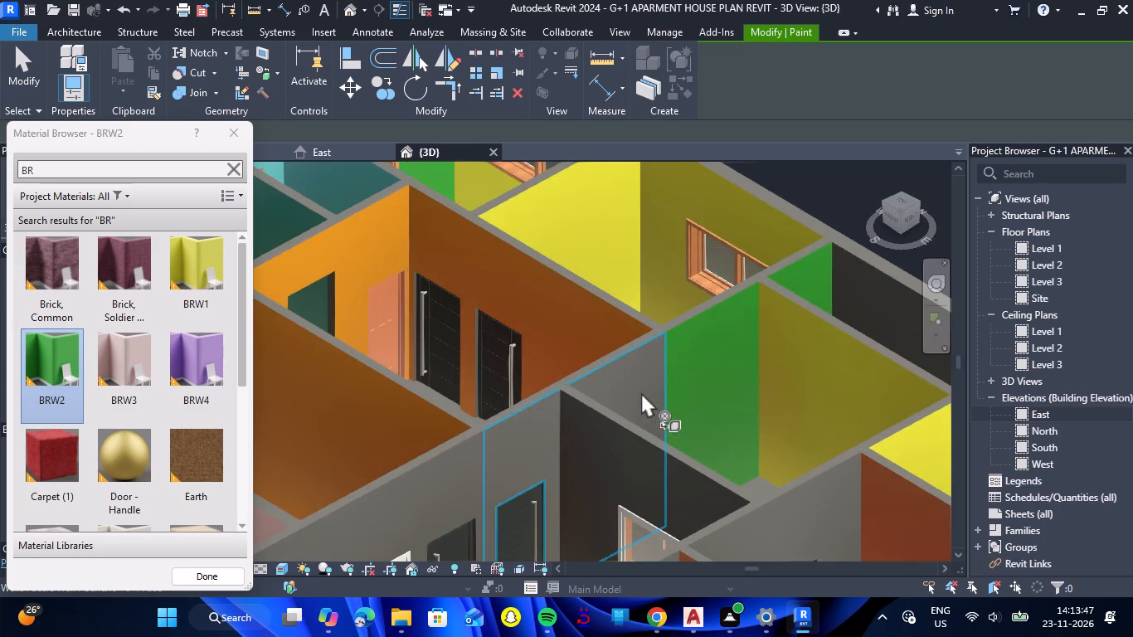
left_click(476, 51)
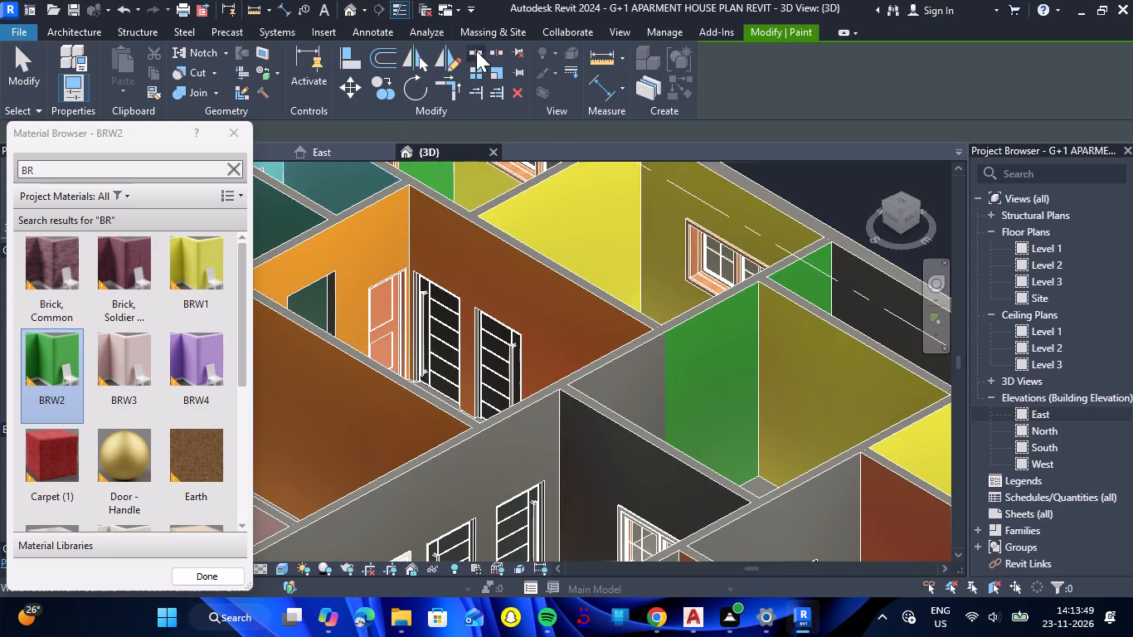
left_click(560, 379)
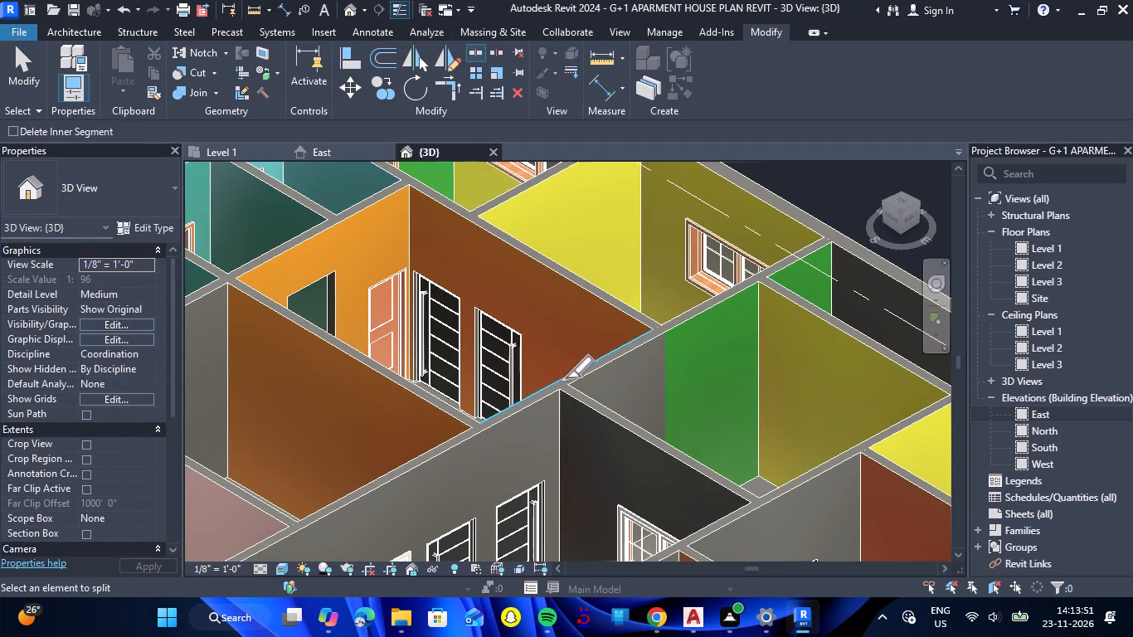
key("Escape")
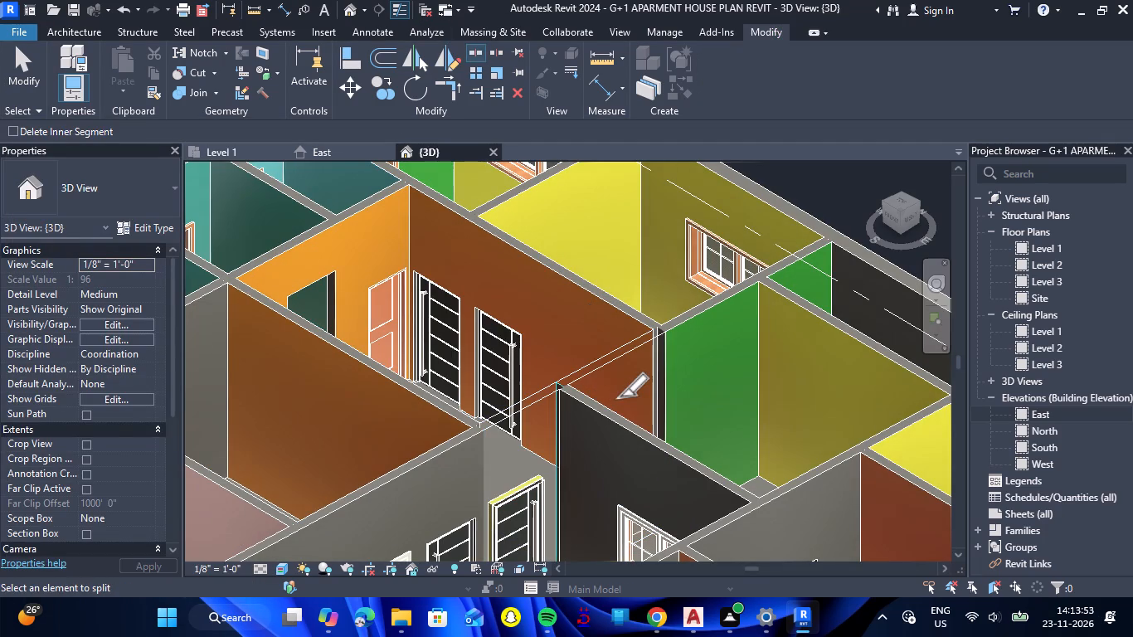
key("Escape")
type("PT")
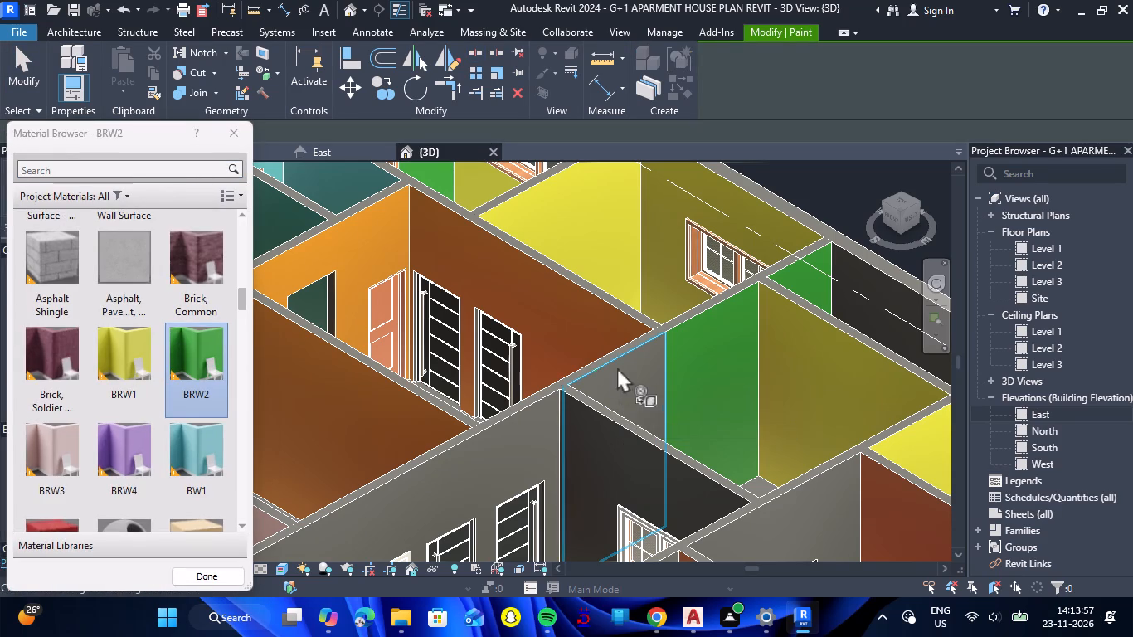
scroll(613, 356, "down", 6)
scroll(734, 327, "up", 6)
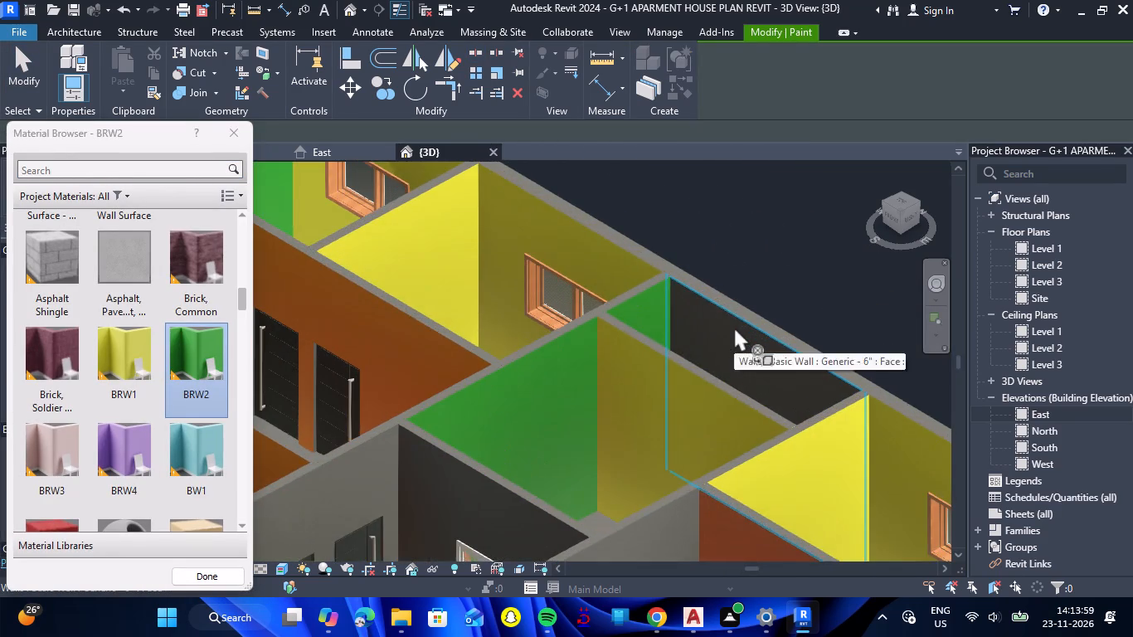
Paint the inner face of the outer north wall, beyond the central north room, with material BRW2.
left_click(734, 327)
Repaint the inner face of the outer north wall beyond the central north room with material BRW1.
scroll(728, 328, "down", 8)
scroll(719, 329, "up", 5)
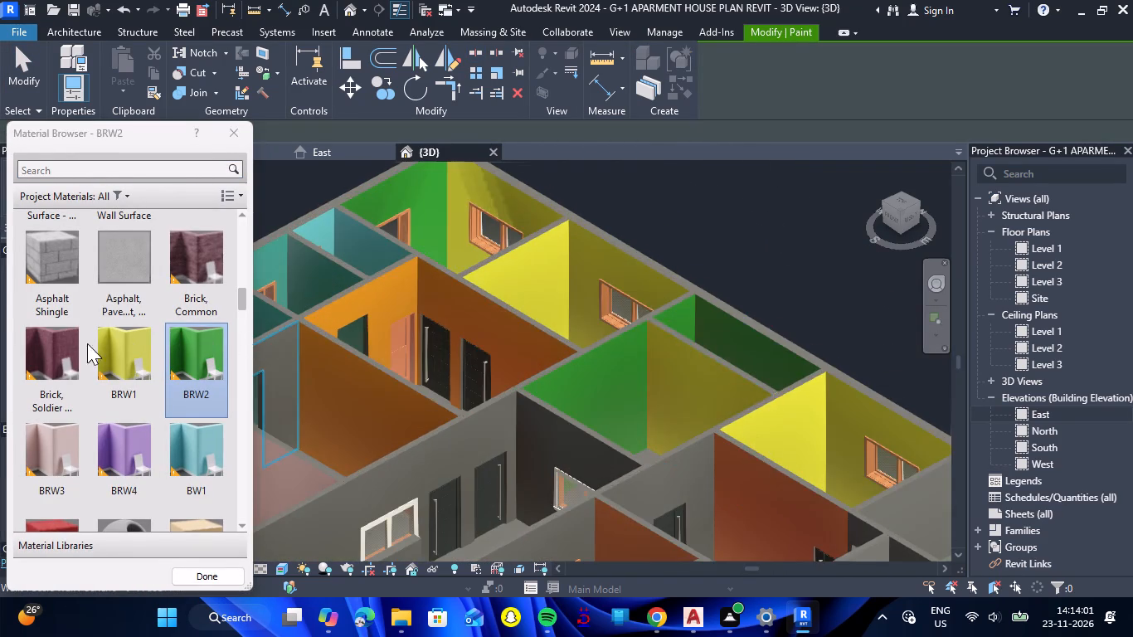
left_click(114, 348)
left_click(735, 331)
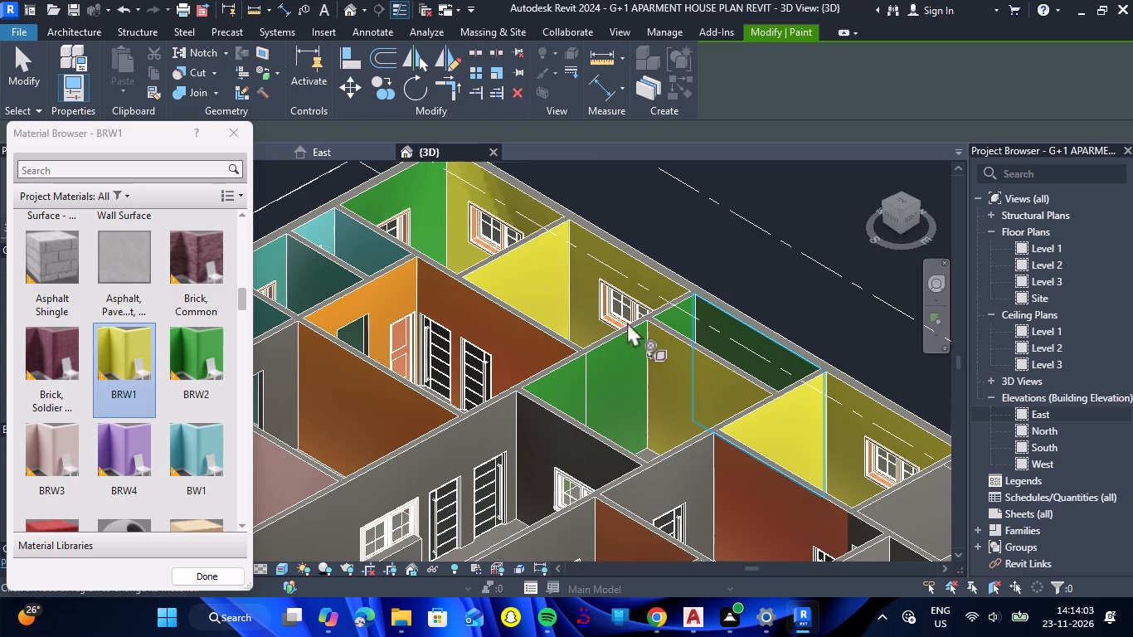
Find material LVW2 by searching LV and paint the long west wall of the eastern apartment's living areas with it.
scroll(575, 315, "down", 7)
scroll(547, 362, "up", 4)
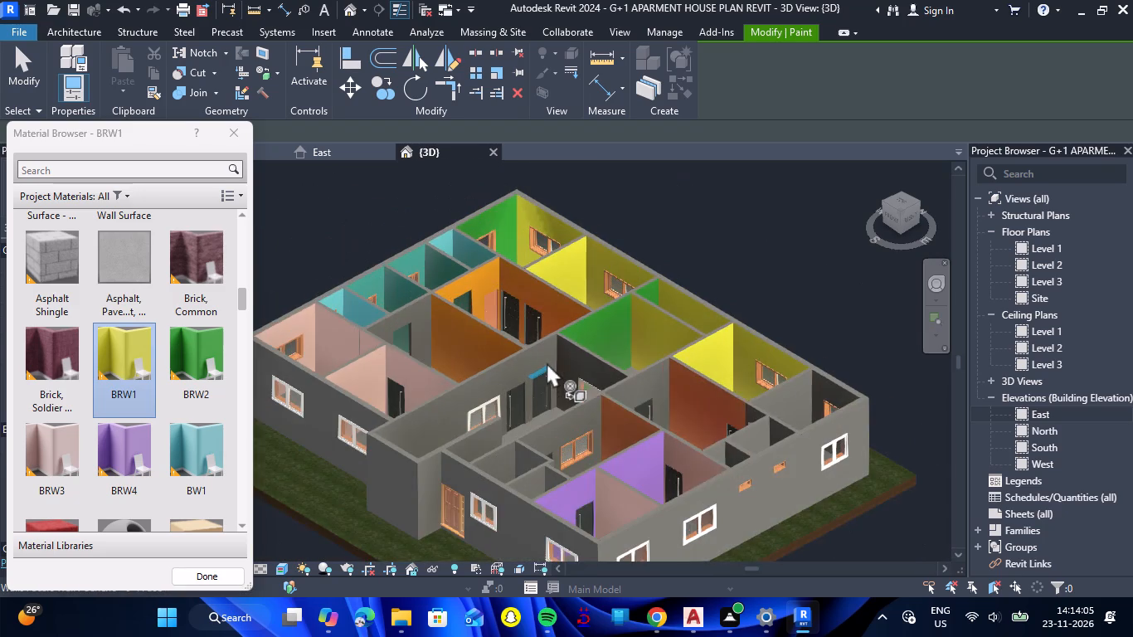
scroll(545, 362, "down", 7)
left_click_drag(728, 430, 662, 464)
right_click_drag(728, 430, 662, 464, "shift")
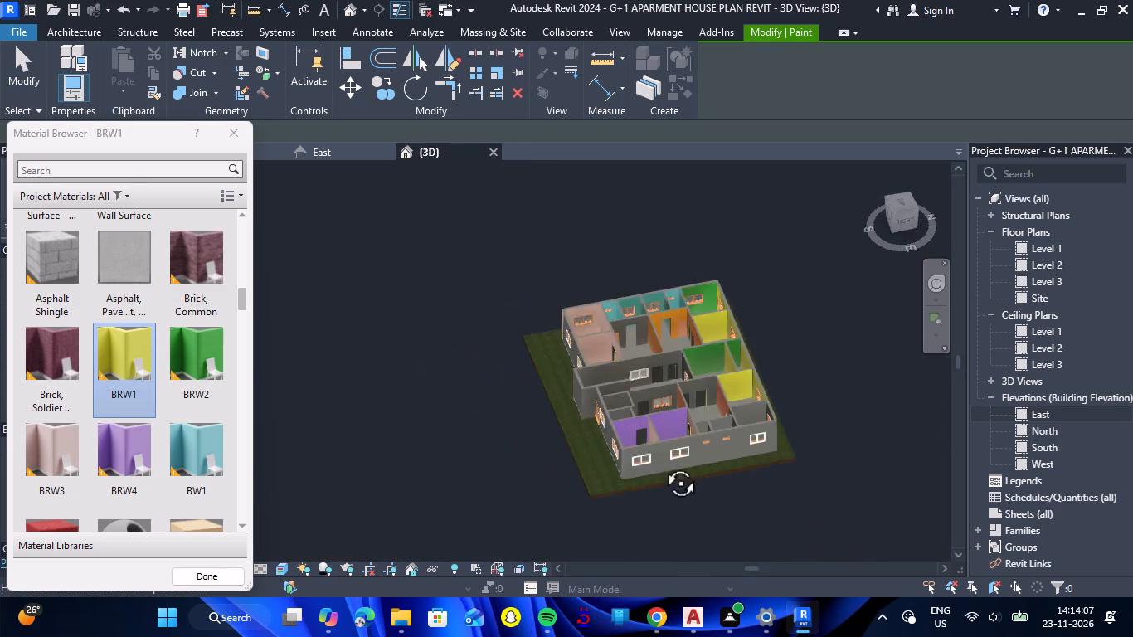
right_click_drag(662, 464, 517, 445, "shift")
left_click_drag(662, 464, 517, 445)
scroll(602, 362, "down", 5)
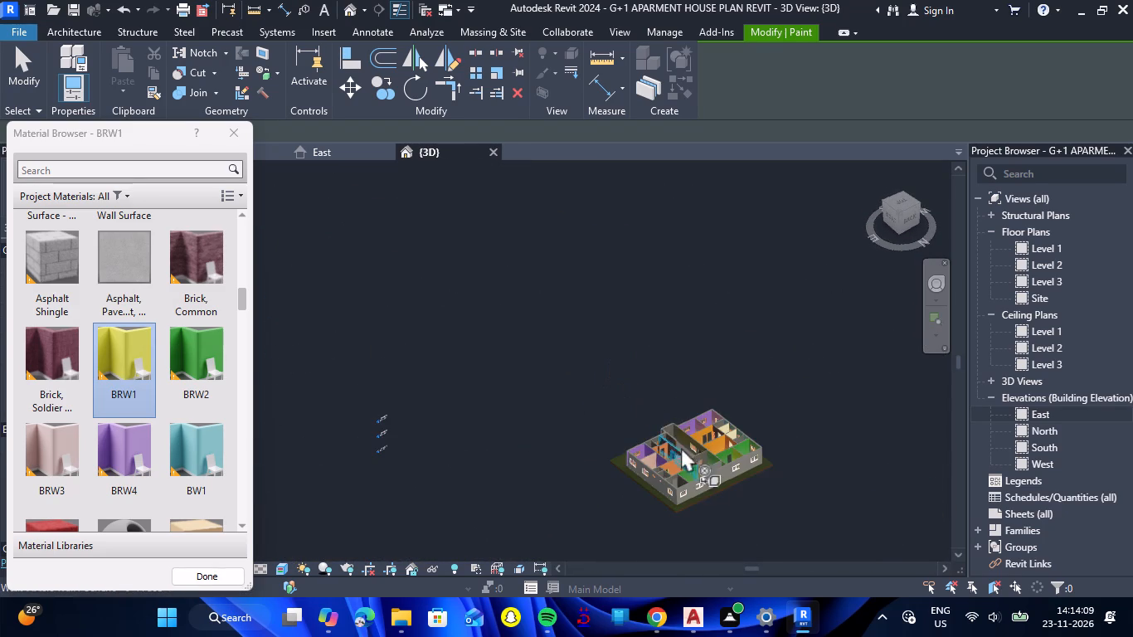
scroll(709, 487, "up", 13)
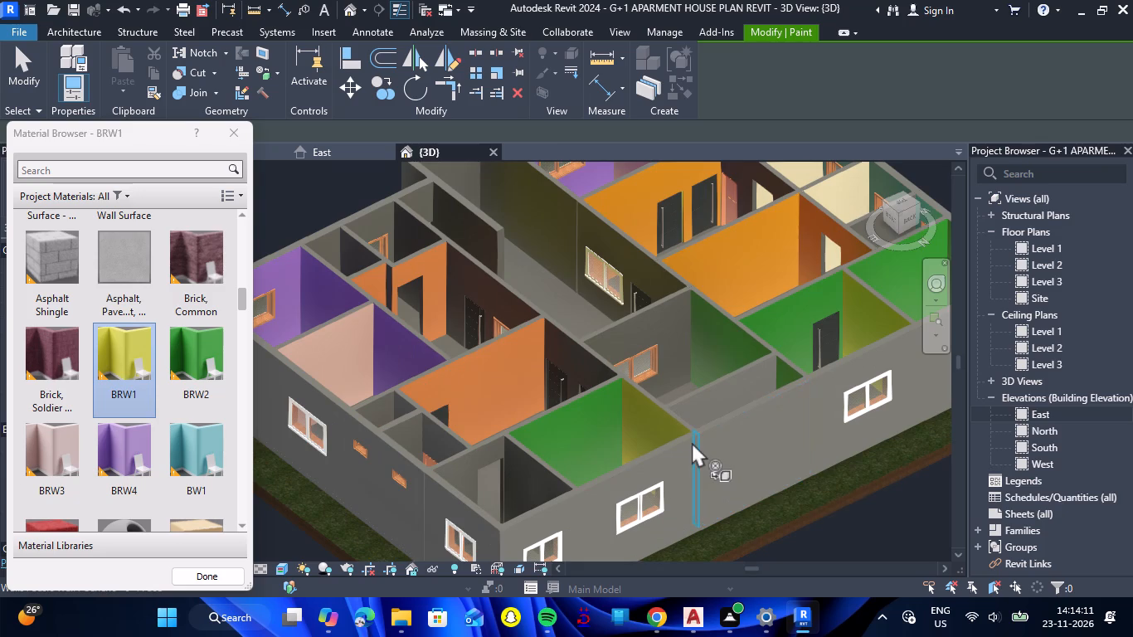
scroll(447, 204, "up", 4)
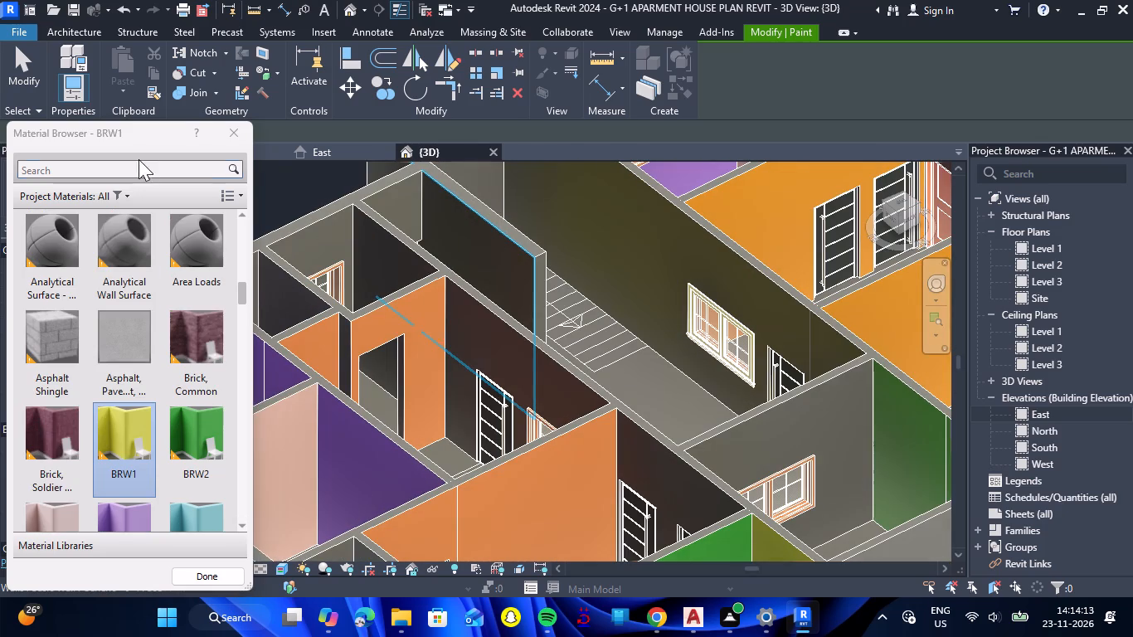
left_click(146, 171)
type("LV")
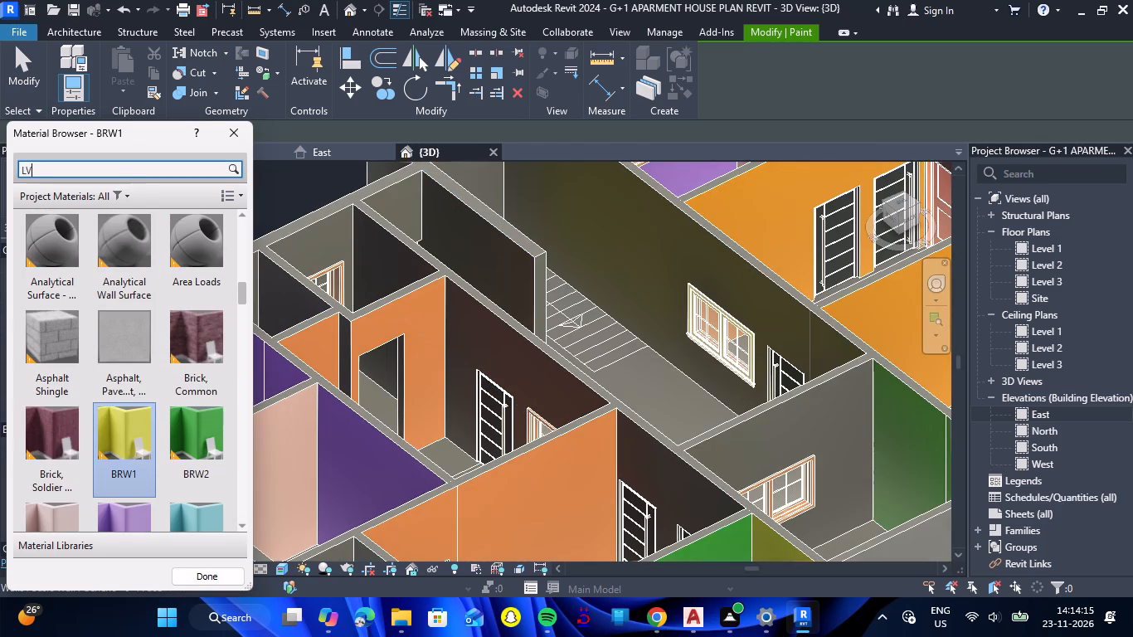
left_click(127, 288)
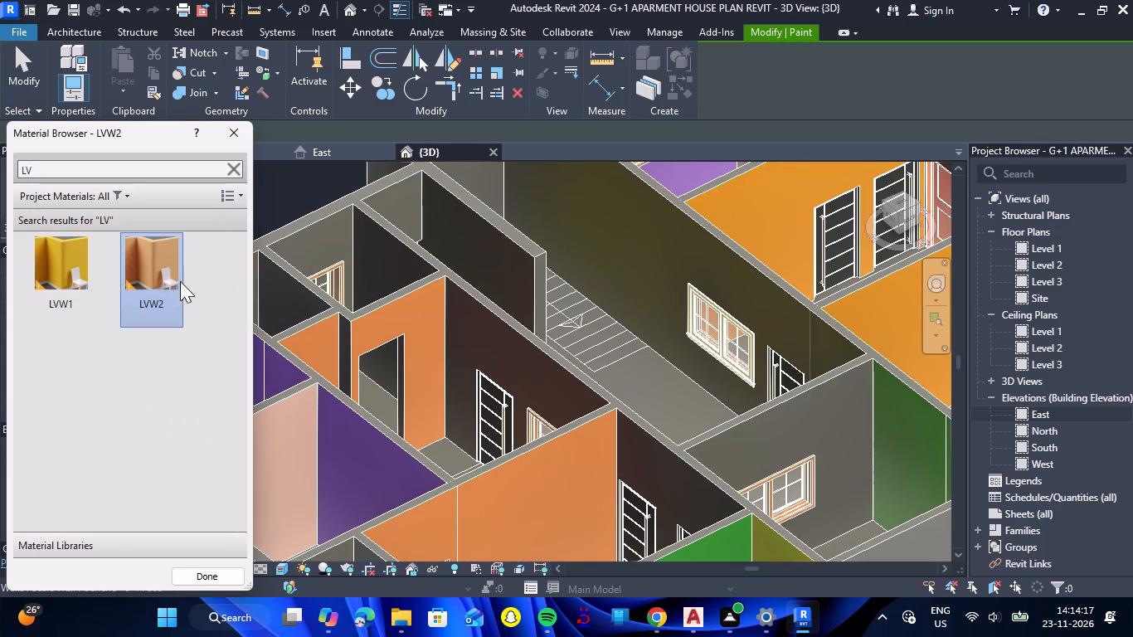
left_click(512, 352)
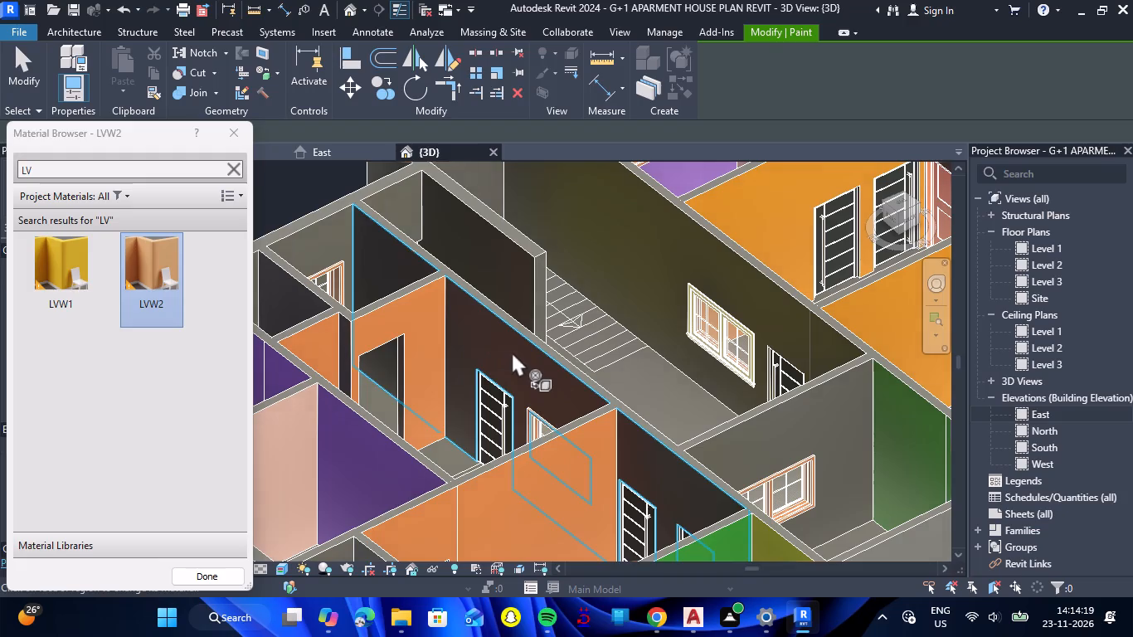
Paint the staircase hall's south wall and all west wall sections, plus the eastern living area's south wall with the window, with LVW2.
scroll(476, 304, "down", 3)
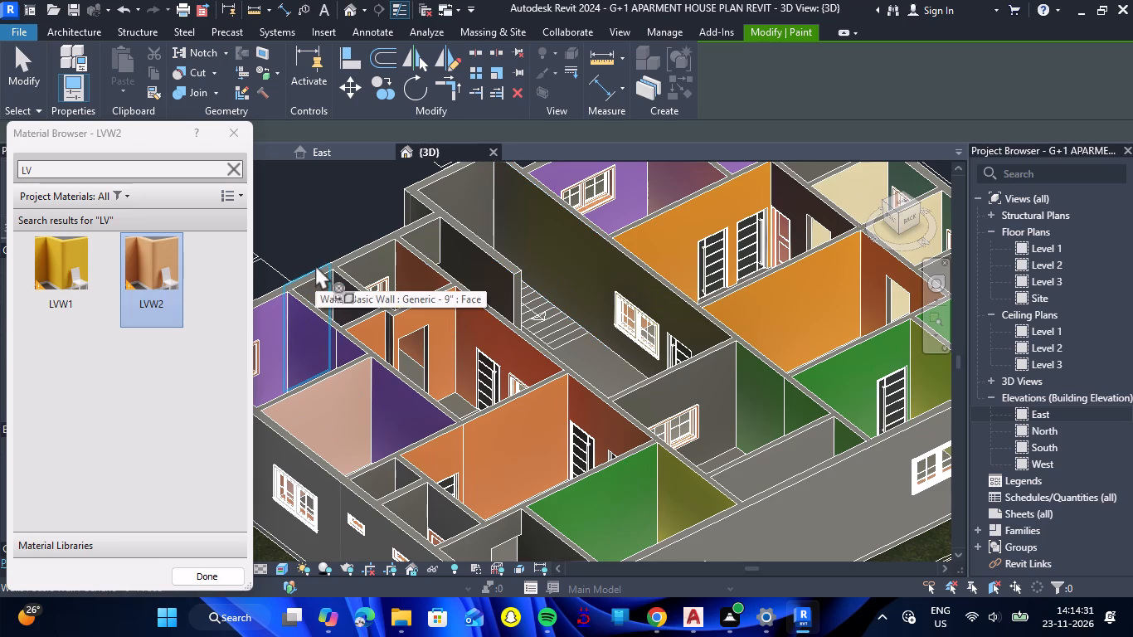
left_click(572, 255)
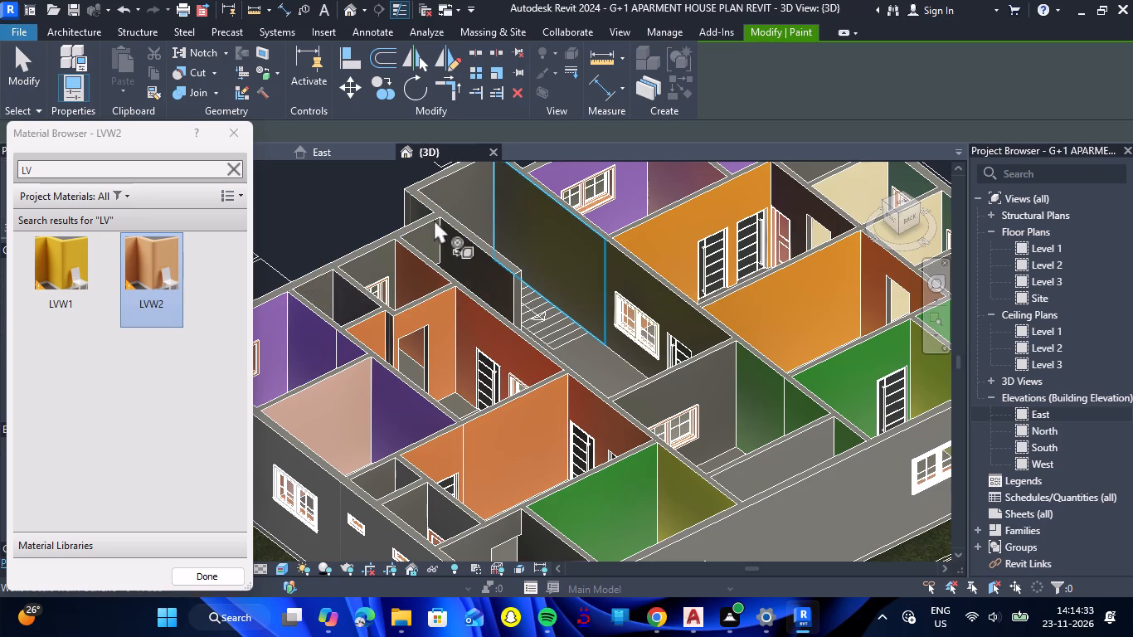
left_click(463, 194)
left_click(430, 236)
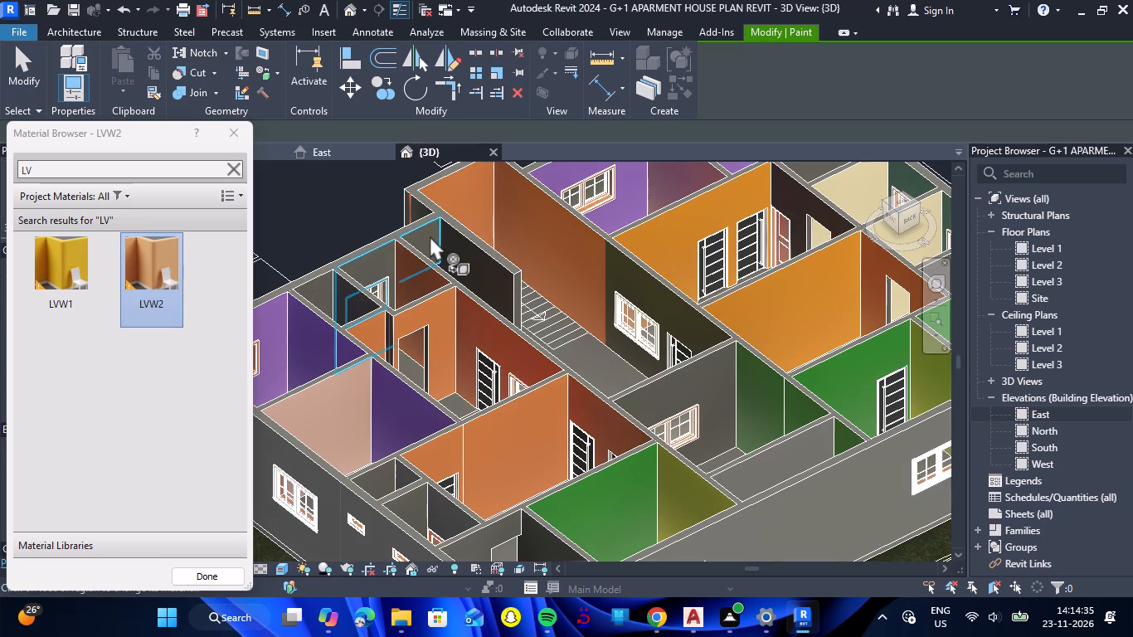
left_click(640, 274)
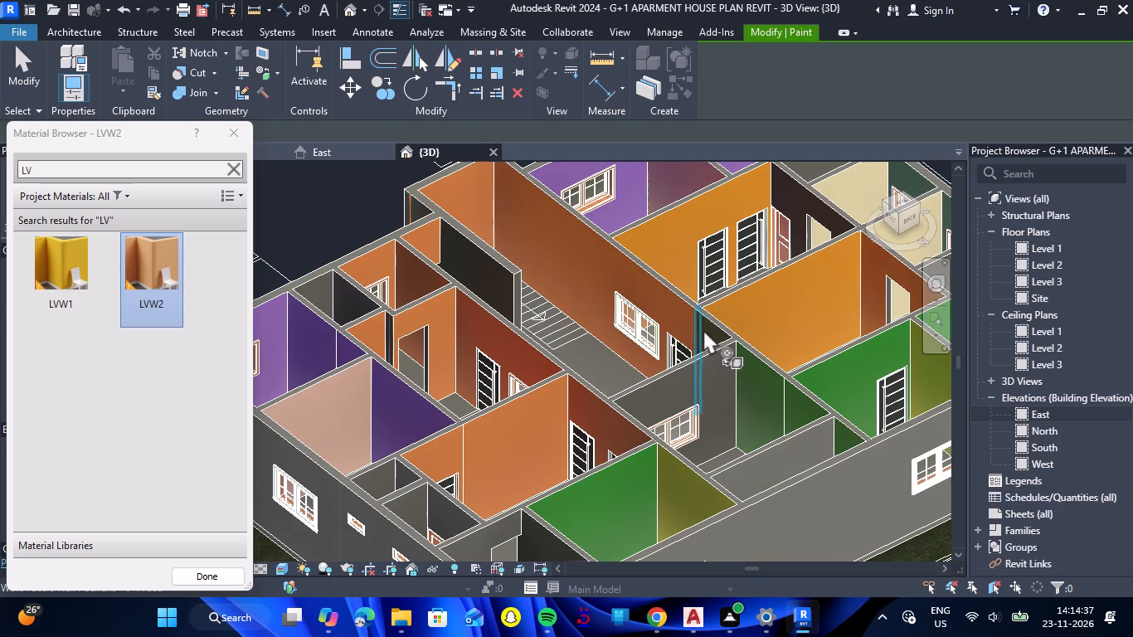
left_click(708, 329)
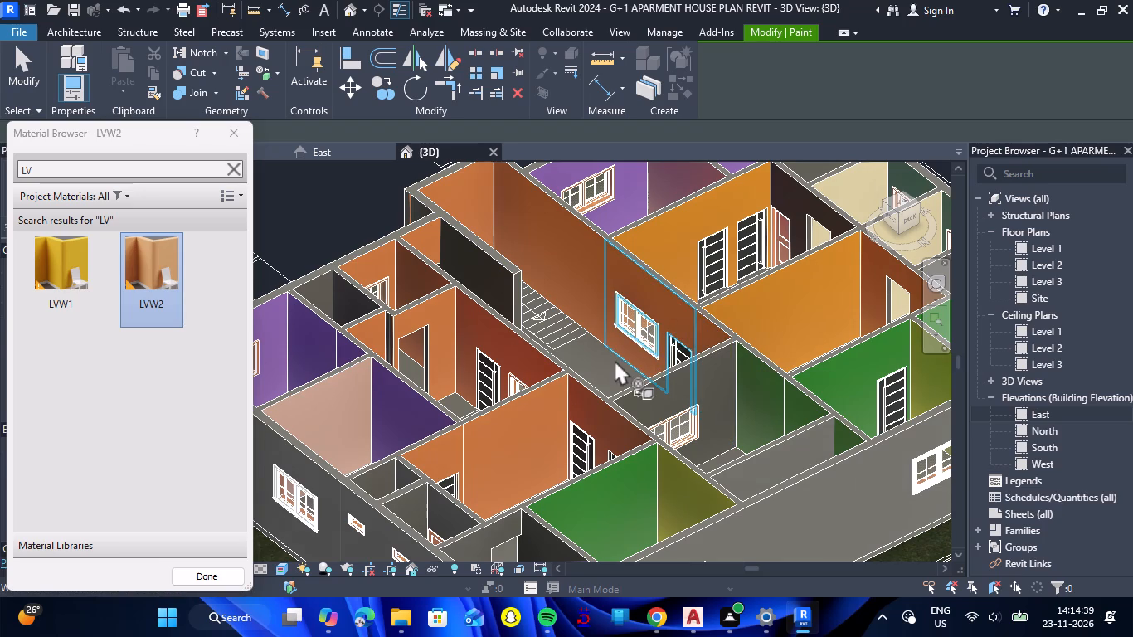
Find material BRW1 by searching BR and paint the central north room's windowed south wall and the narrow northern space's south wall.
scroll(581, 350, "down", 2)
scroll(708, 434, "up", 2)
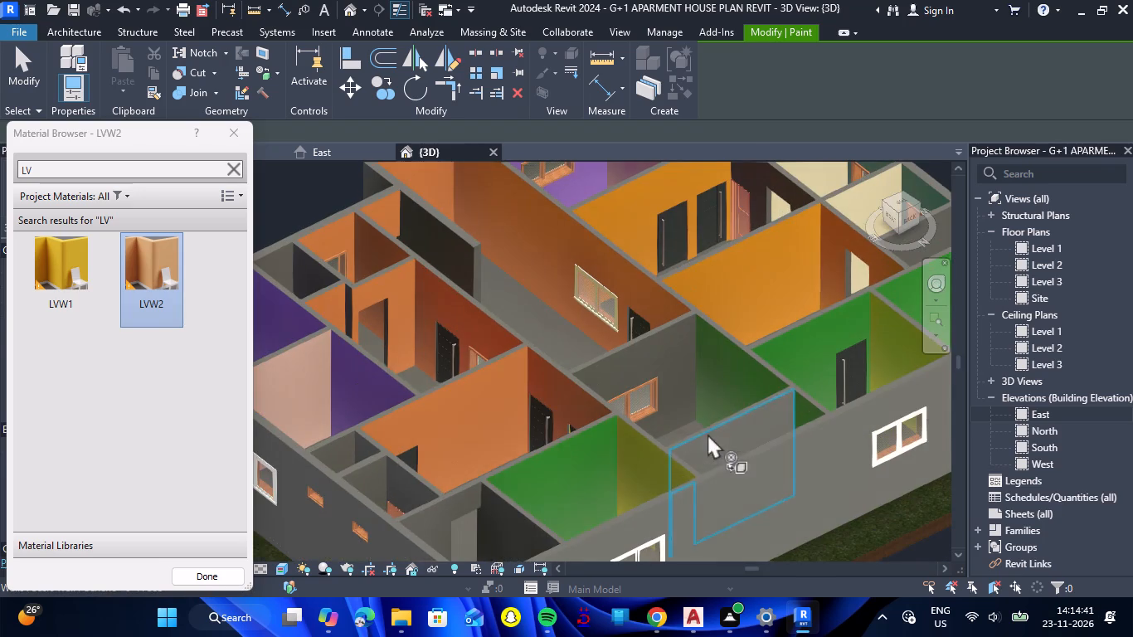
left_click(162, 172)
type("BR")
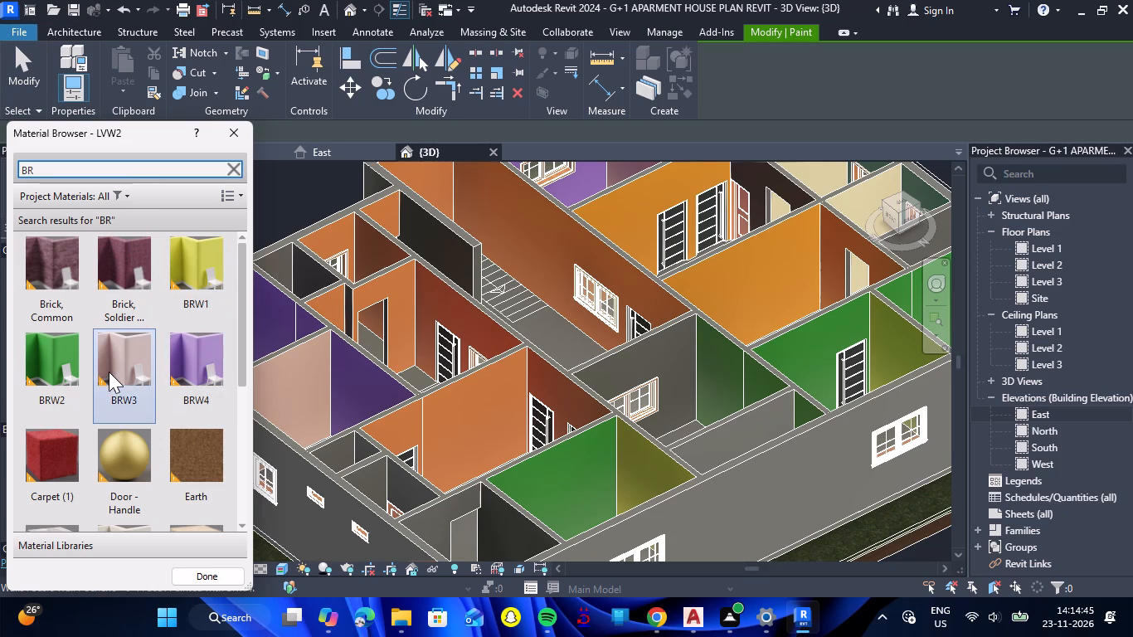
left_click(213, 300)
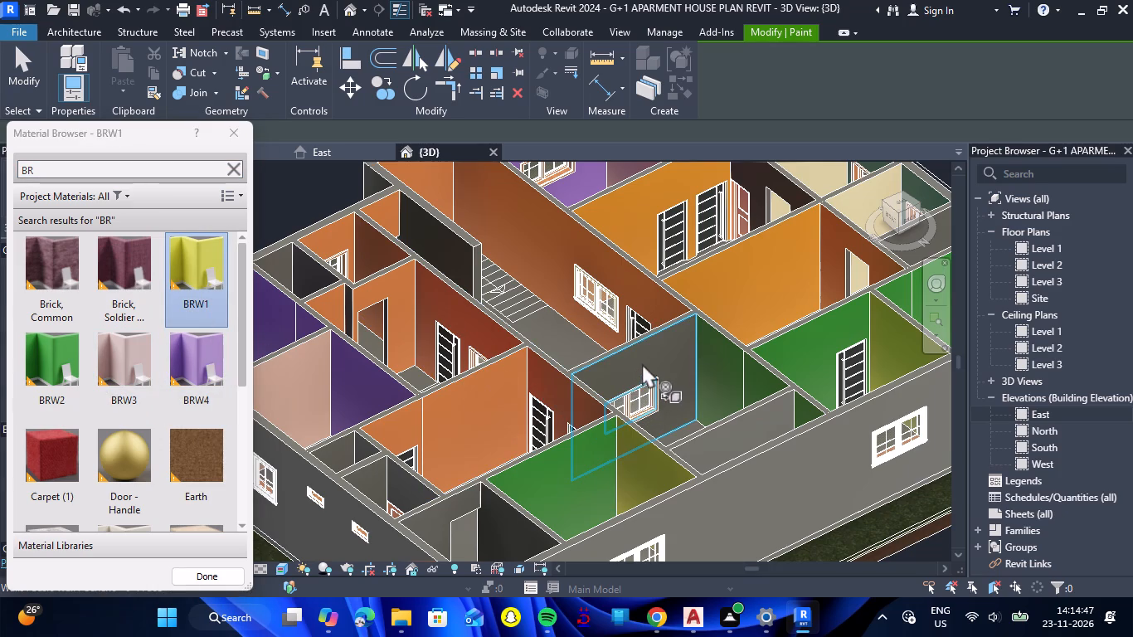
left_click(643, 362)
left_click(746, 428)
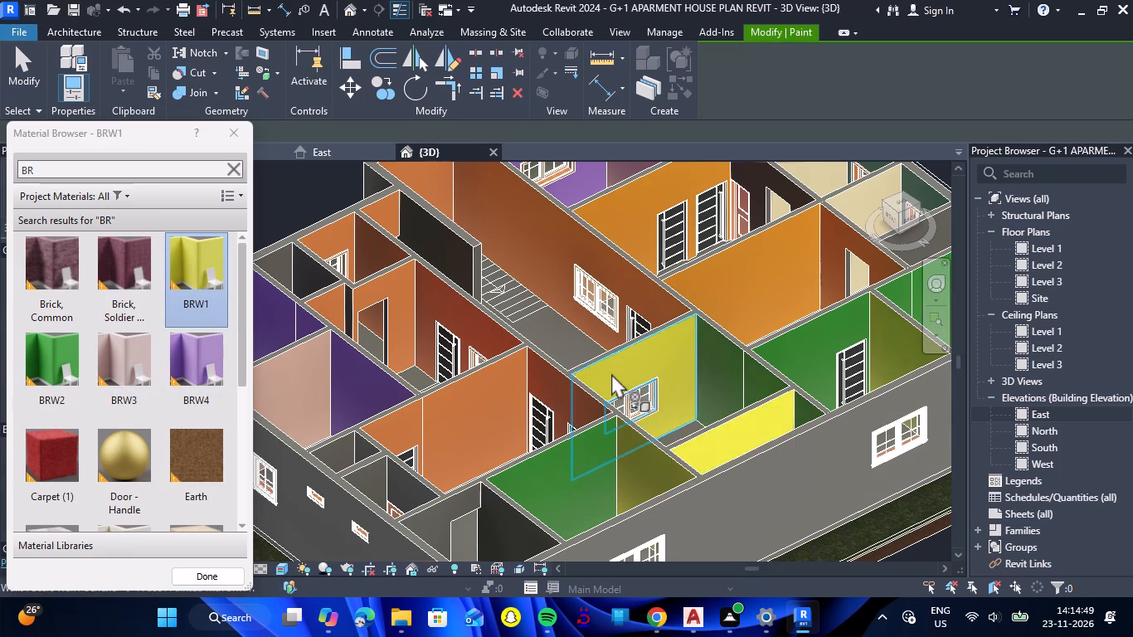
Find material BW1 by searching B and paint the south wall of the northernmost small bathroom on the building's west side.
scroll(611, 373, "down", 6)
right_click_drag(833, 446, 707, 474, "shift")
left_click_drag(833, 446, 707, 474, "shift")
scroll(738, 394, "down", 7)
scroll(595, 476, "up", 9)
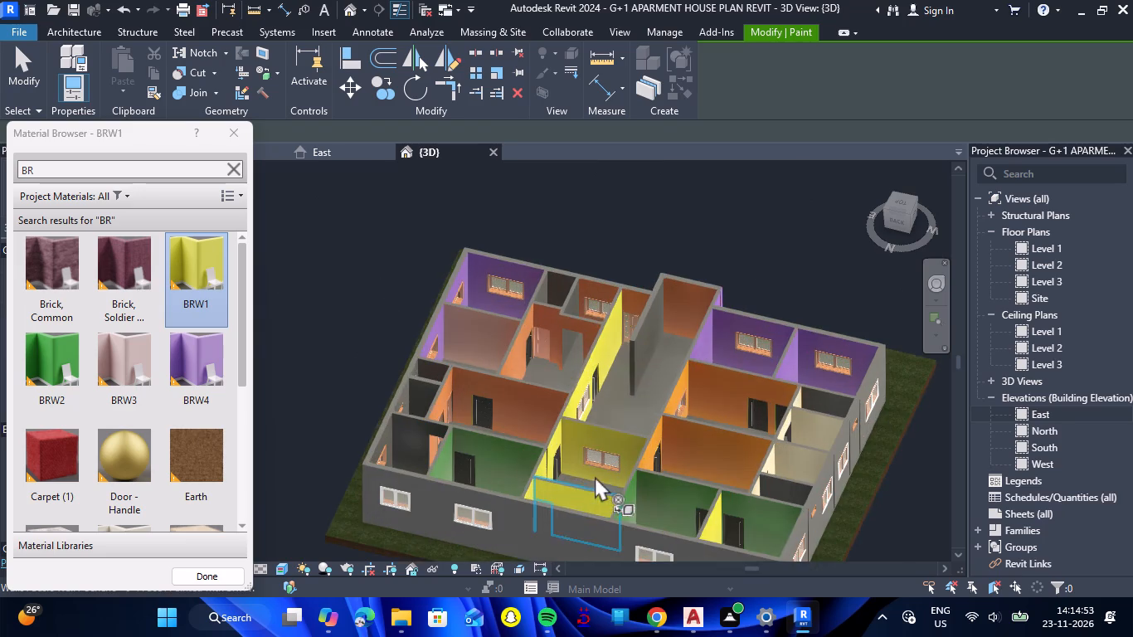
scroll(583, 506, "up", 7)
scroll(577, 501, "down", 6)
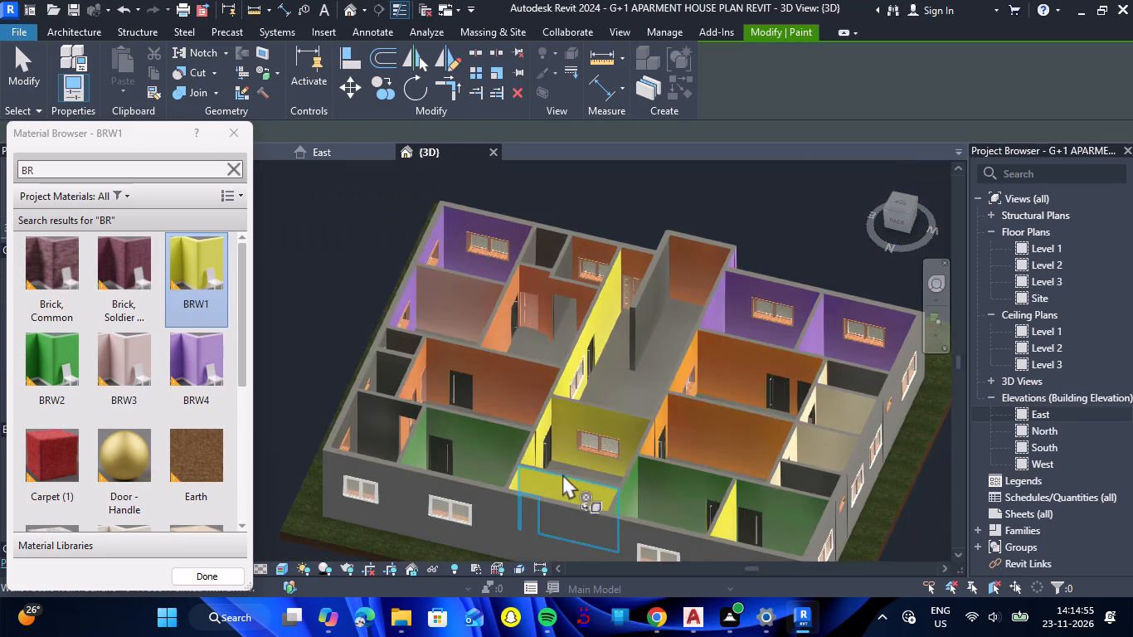
scroll(814, 489, "up", 6)
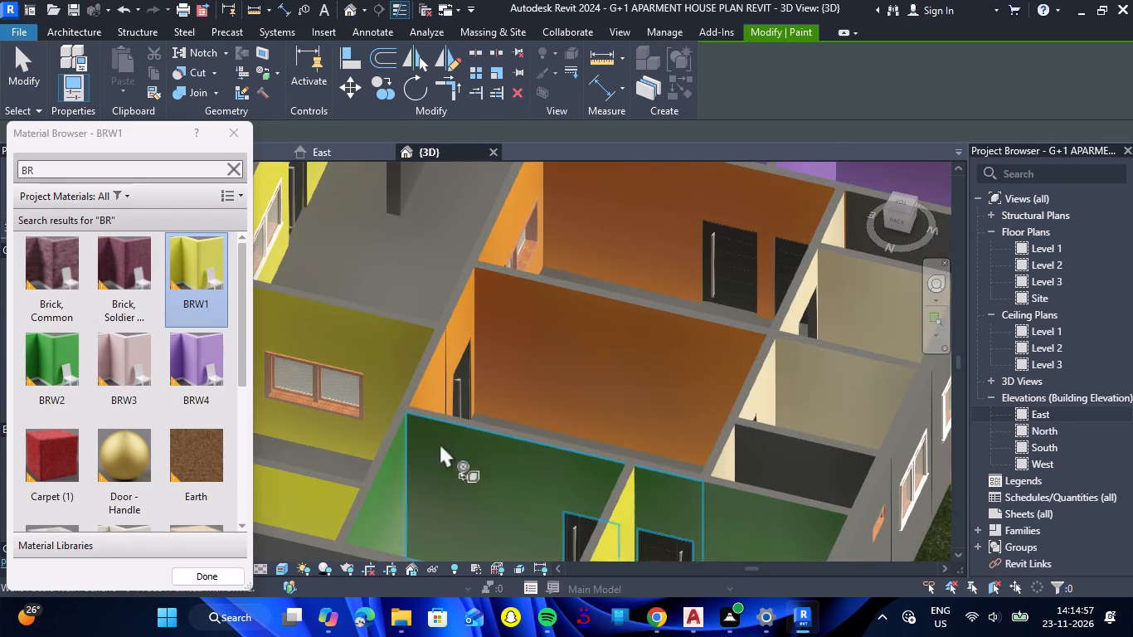
scroll(198, 377, "down", 1)
scroll(198, 377, "up", 2)
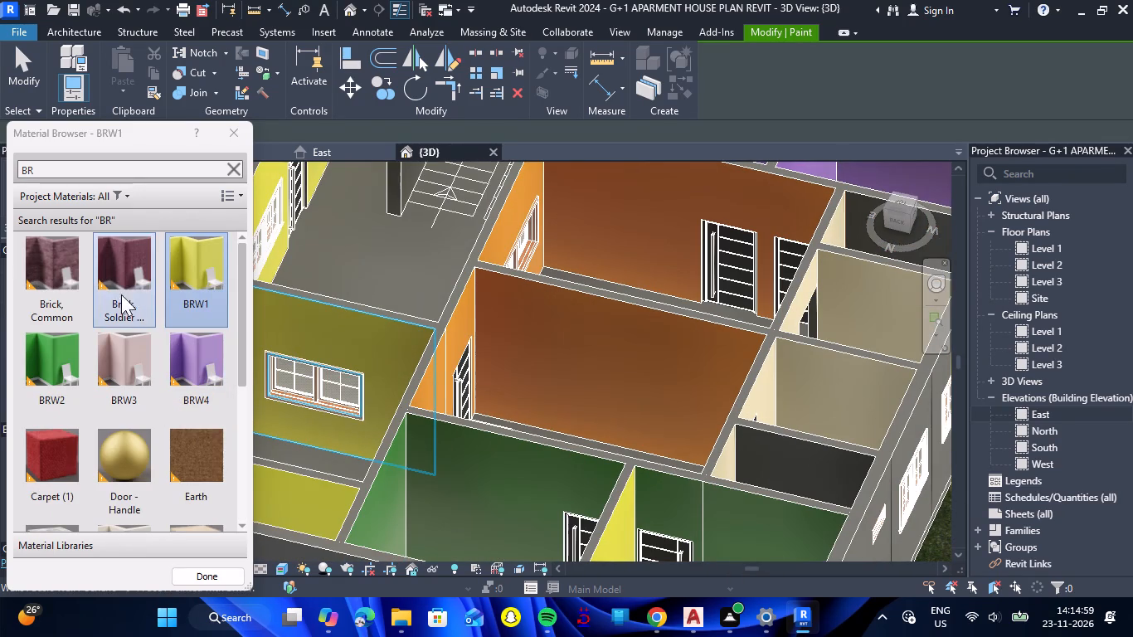
left_click(102, 174)
key("BackSpace")
key("b")
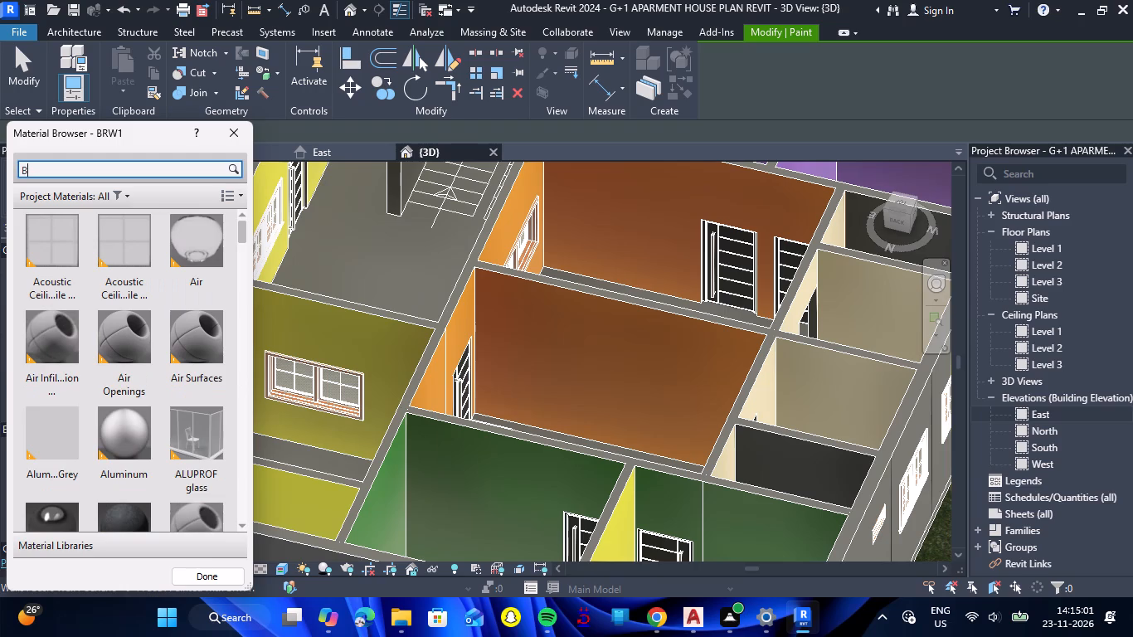
scroll(114, 334, "down", 2)
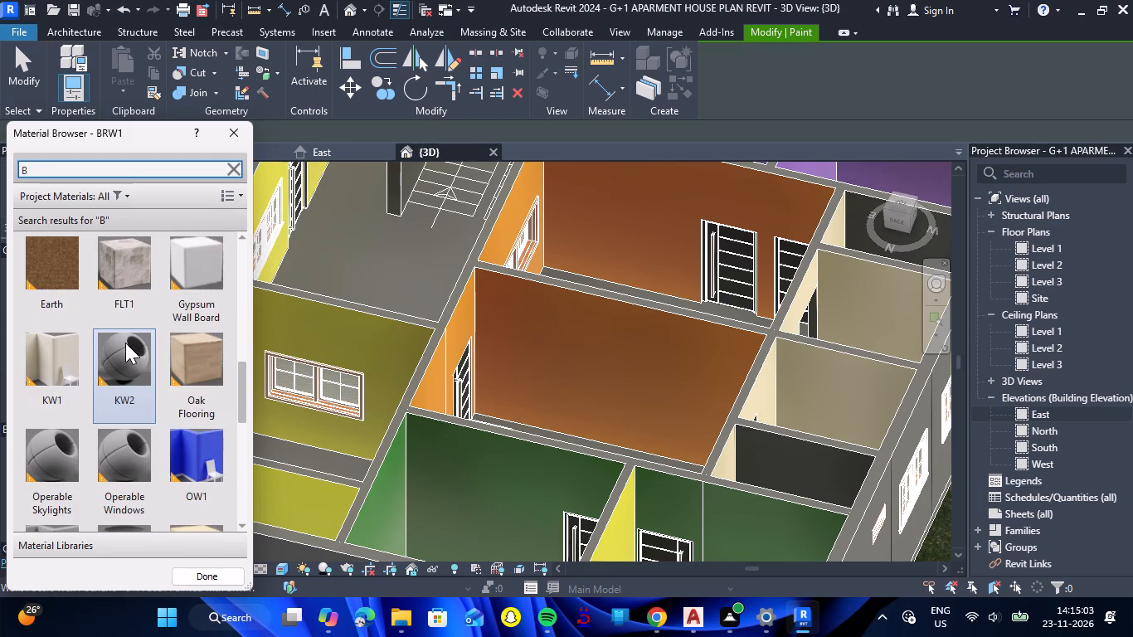
scroll(125, 343, "up", 1)
scroll(128, 343, "down", 1)
scroll(129, 343, "up", 1)
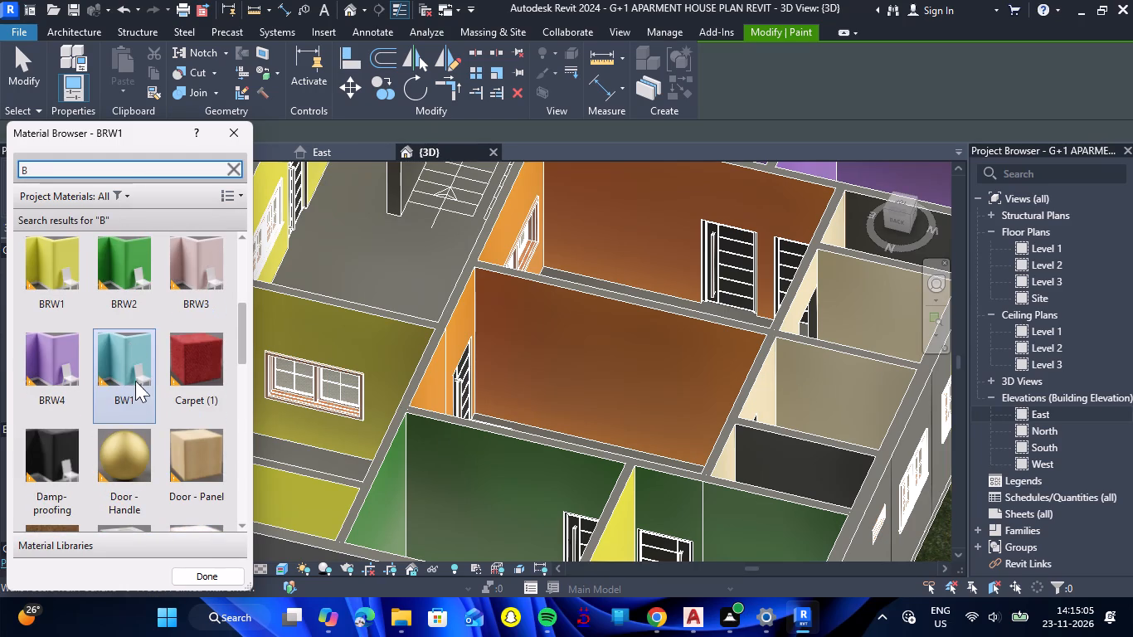
left_click(137, 388)
left_click(780, 458)
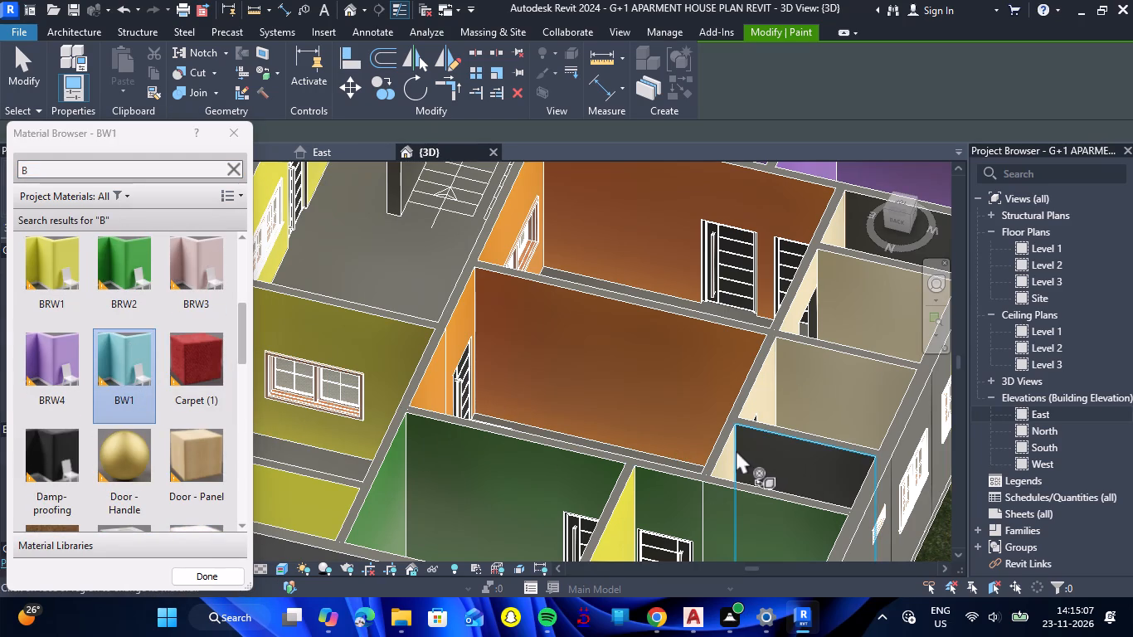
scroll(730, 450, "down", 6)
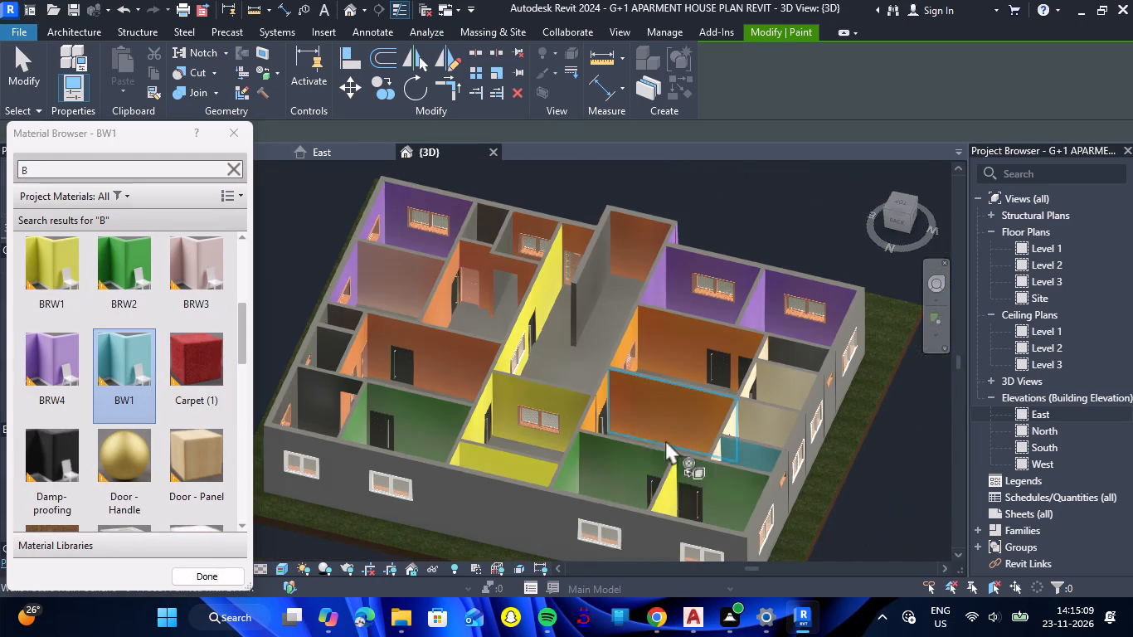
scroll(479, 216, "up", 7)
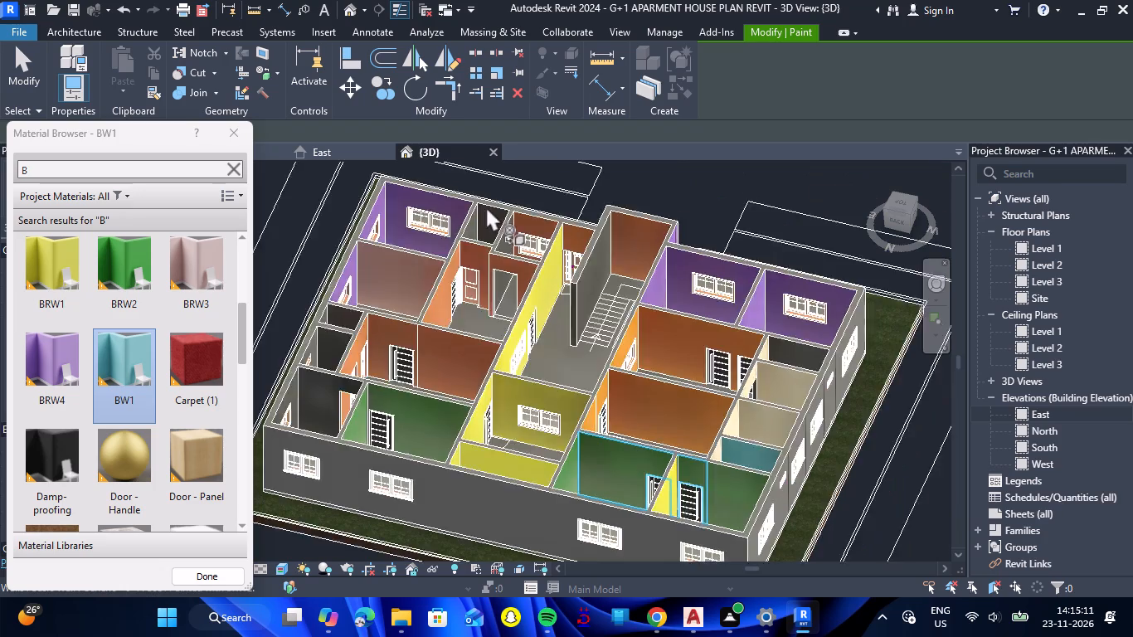
Paint the east and south walls of the narrow bathroom beside the southeastern bedroom with material BW1.
left_click(460, 230)
left_click(513, 216)
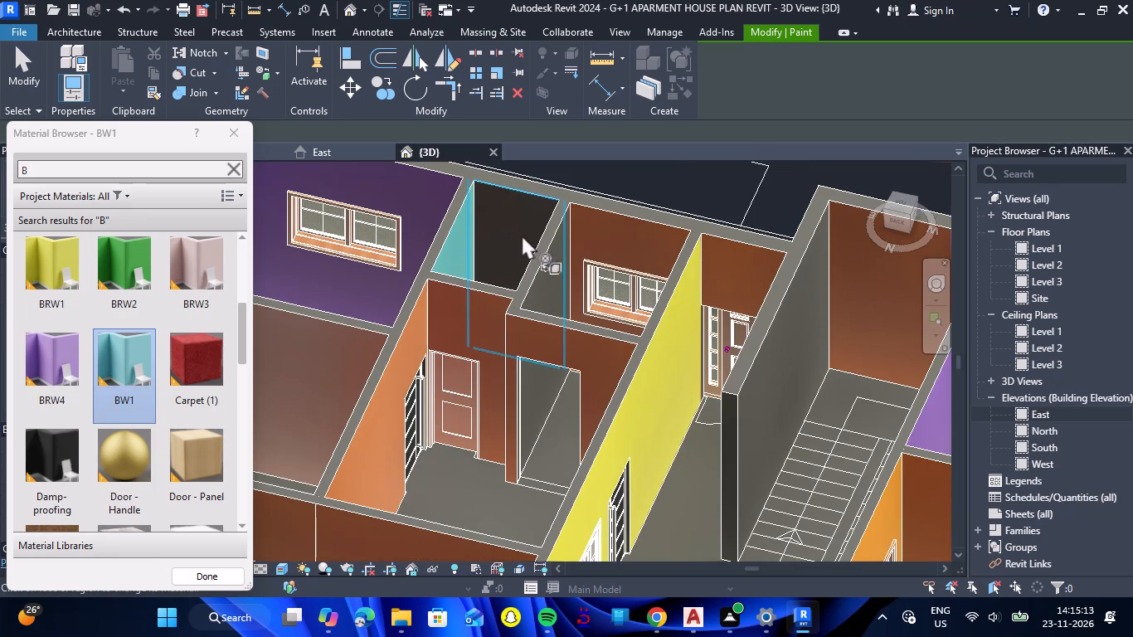
Find the KW materials, try KW1 on the east wall of the kitchen adjoining that bathroom, and repaint the wall with KW2.
left_click(118, 171)
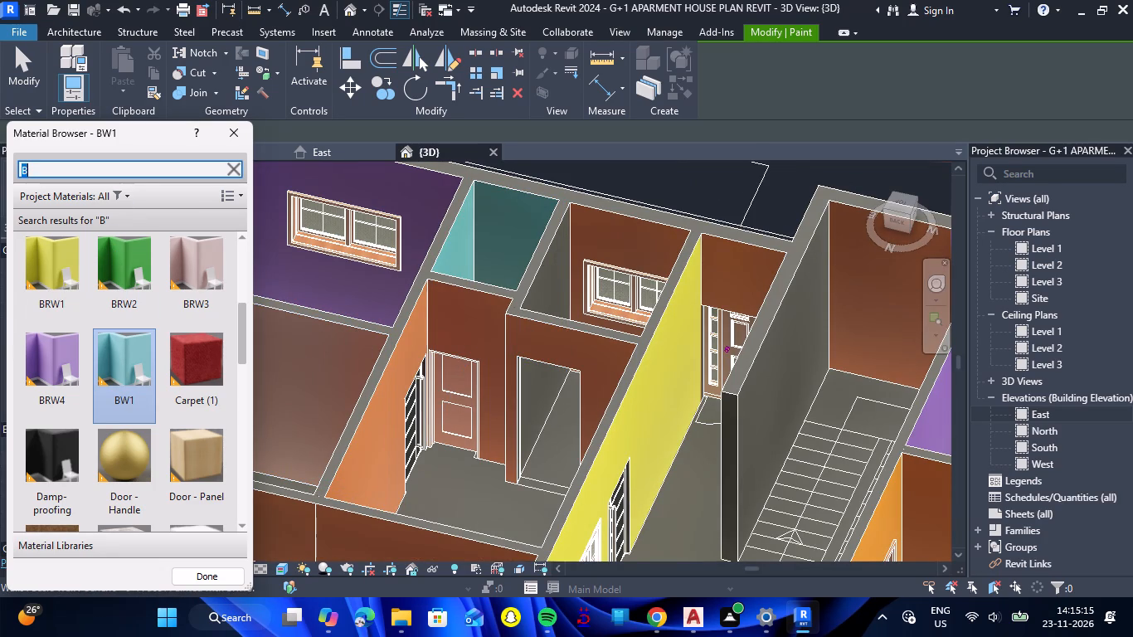
key("k")
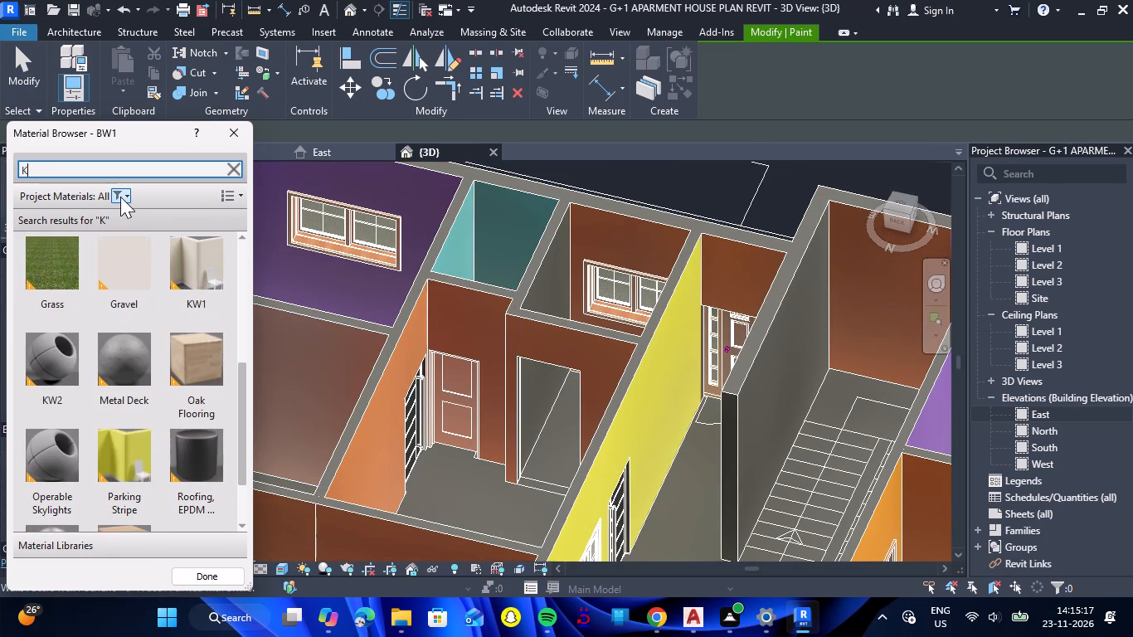
key("w")
left_click(62, 285)
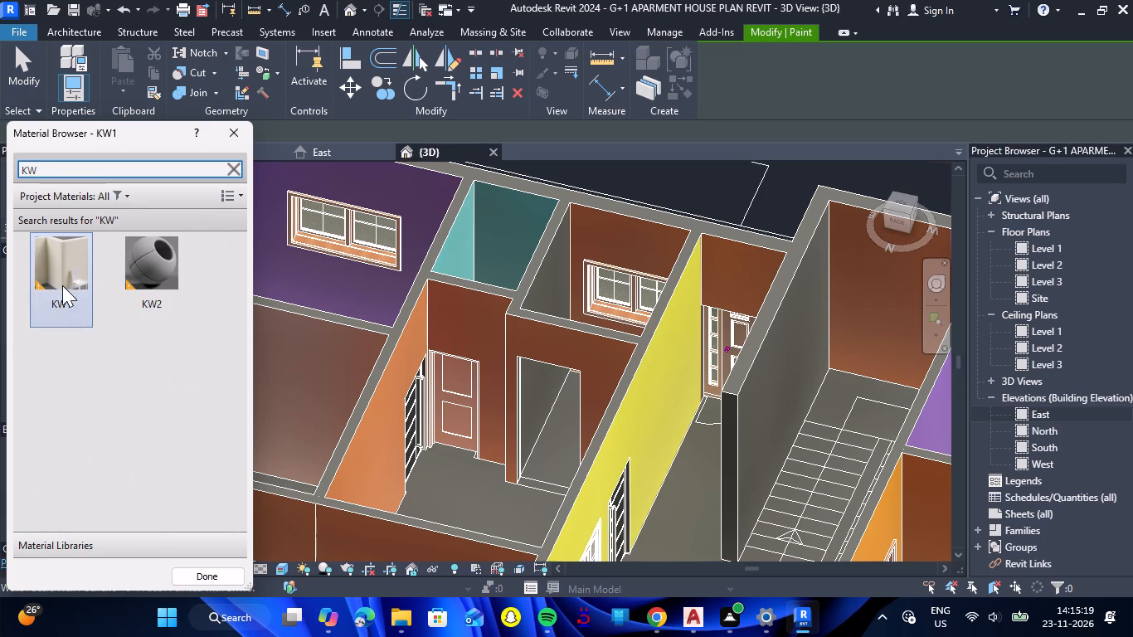
left_click(544, 268)
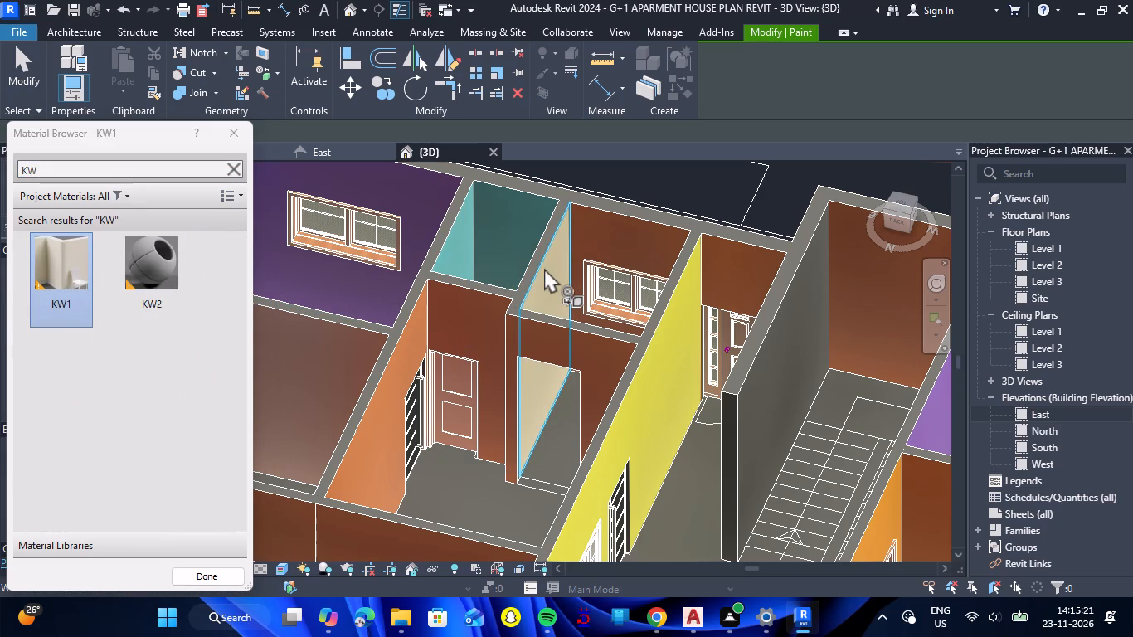
left_click(173, 270)
left_click(536, 282)
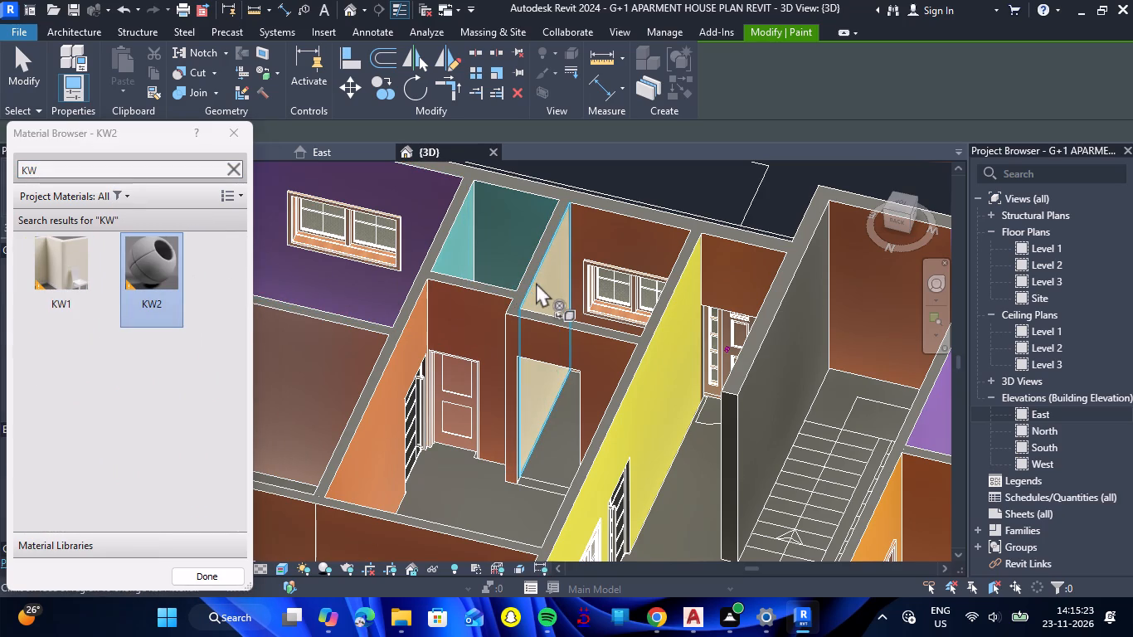
Paint the east and south walls of the northeastern corner kitchen and the adjacent bath, plus the toilet's south wall, with KW2.
scroll(435, 306, "down", 3)
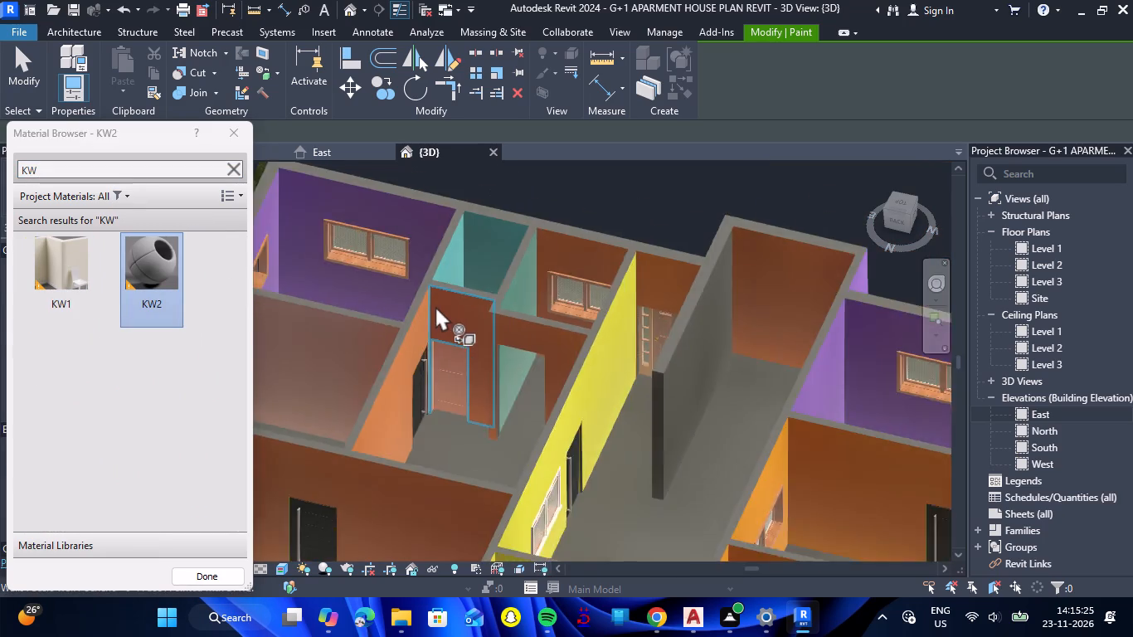
scroll(435, 306, "down", 7)
scroll(326, 407, "up", 8)
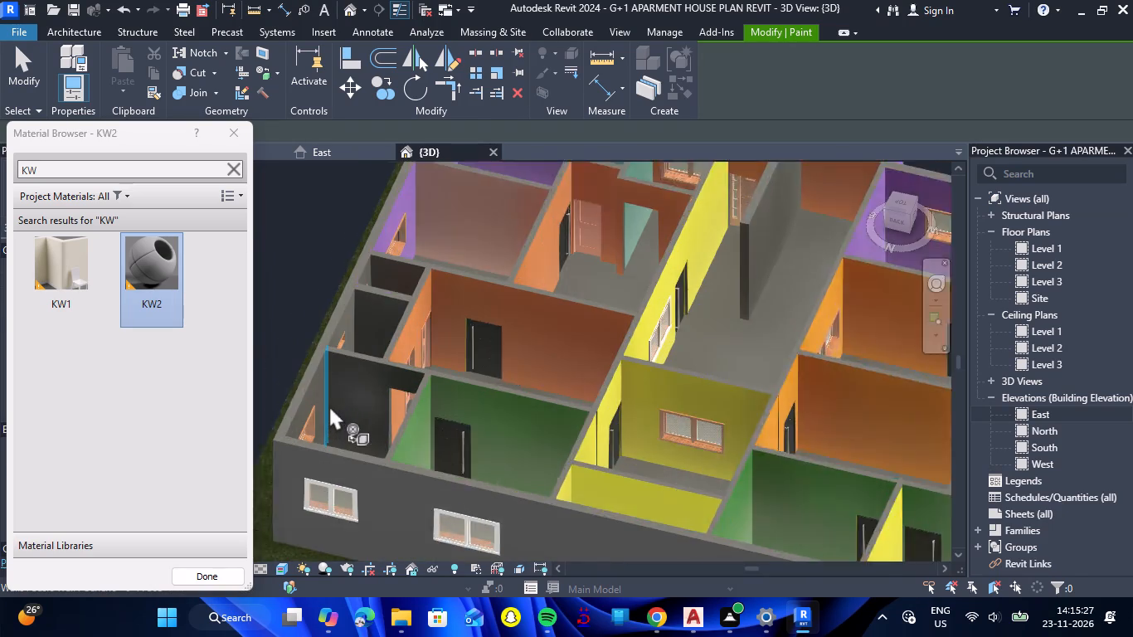
left_click(296, 387)
left_click(363, 382)
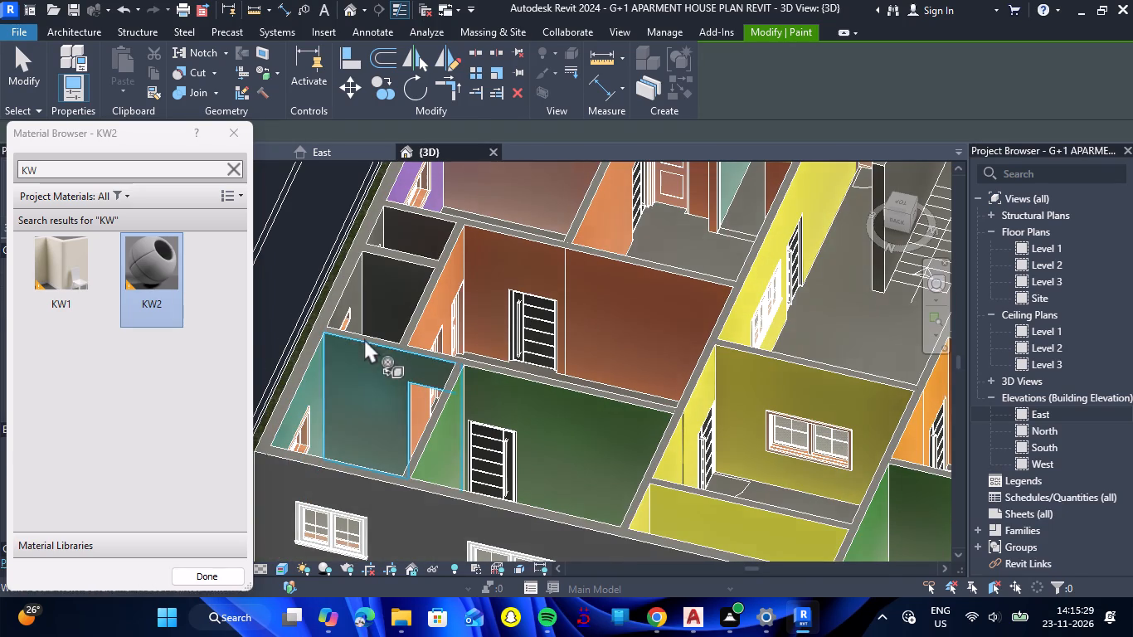
left_click(339, 299)
left_click(389, 269)
left_click(407, 223)
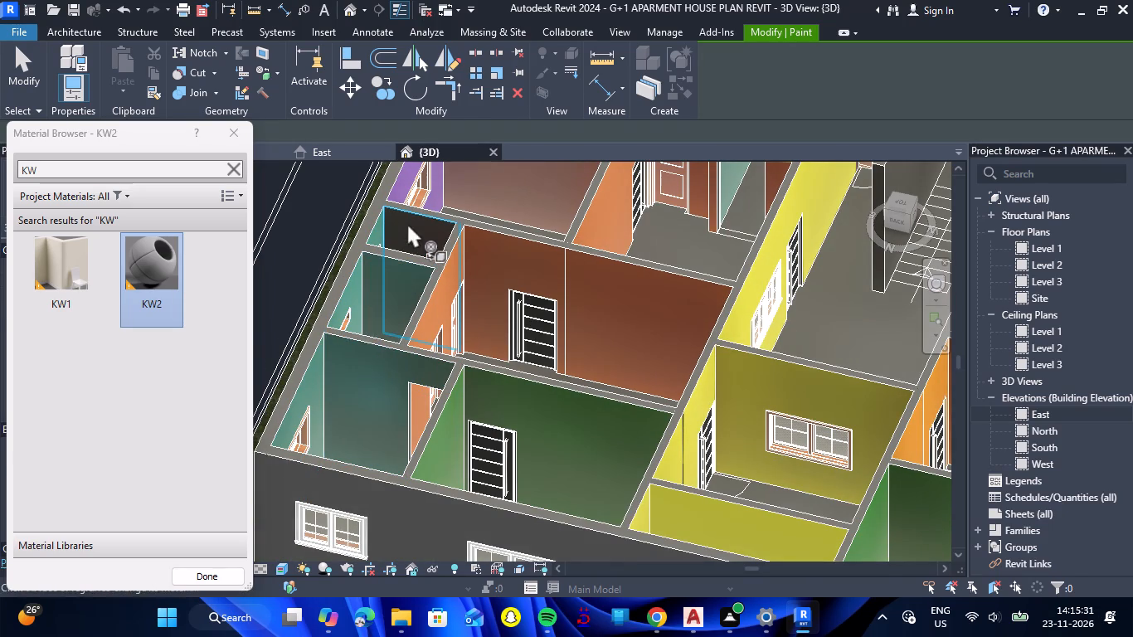
Find material FLT1 by searching FLT, apply it to the building's interior floor, and finish painting.
scroll(401, 304, "down", 7)
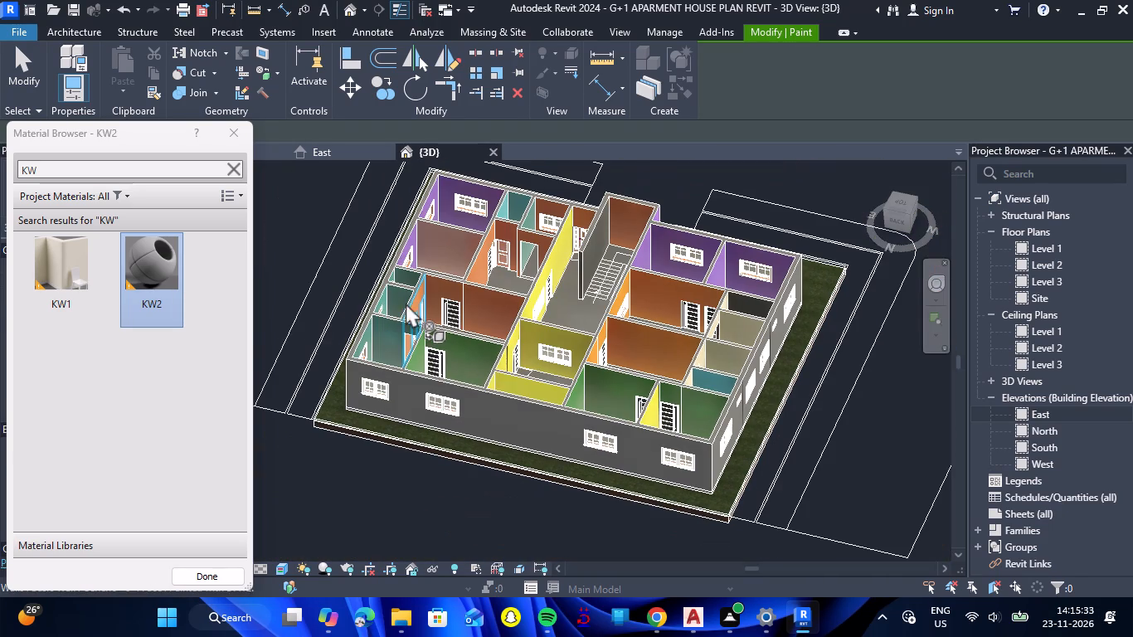
left_click(173, 164)
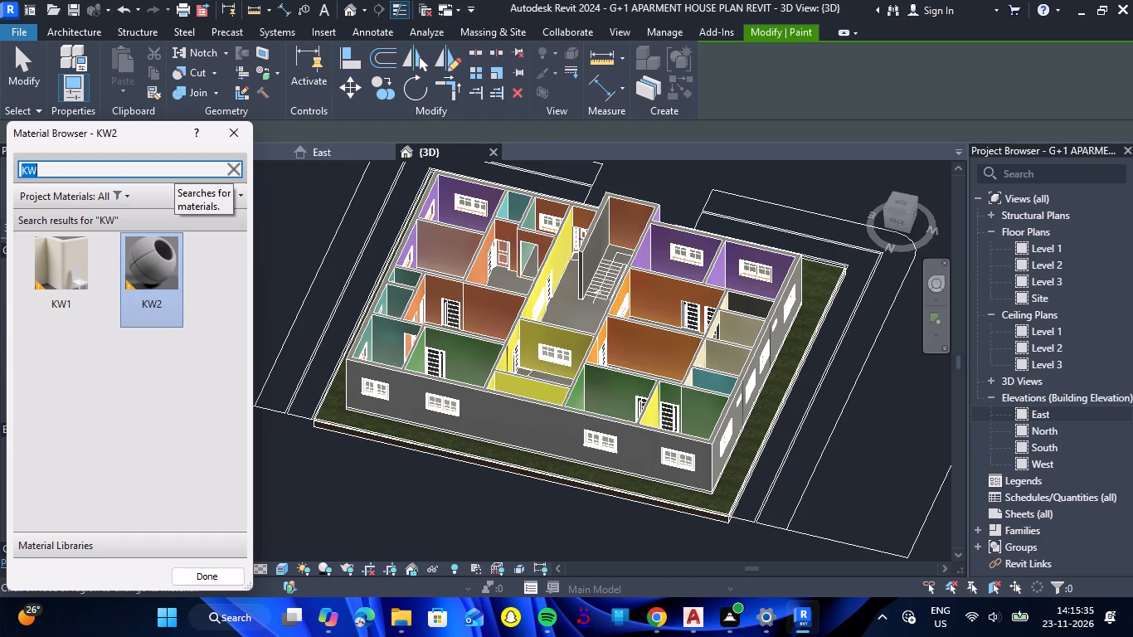
type("FL")
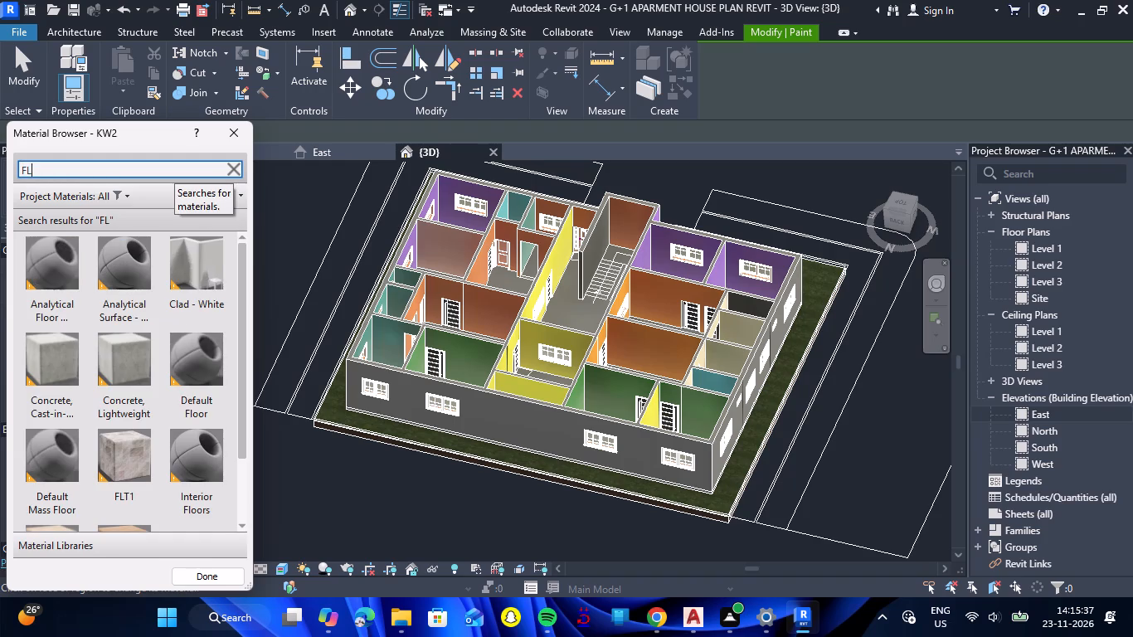
key("t")
left_click(66, 278)
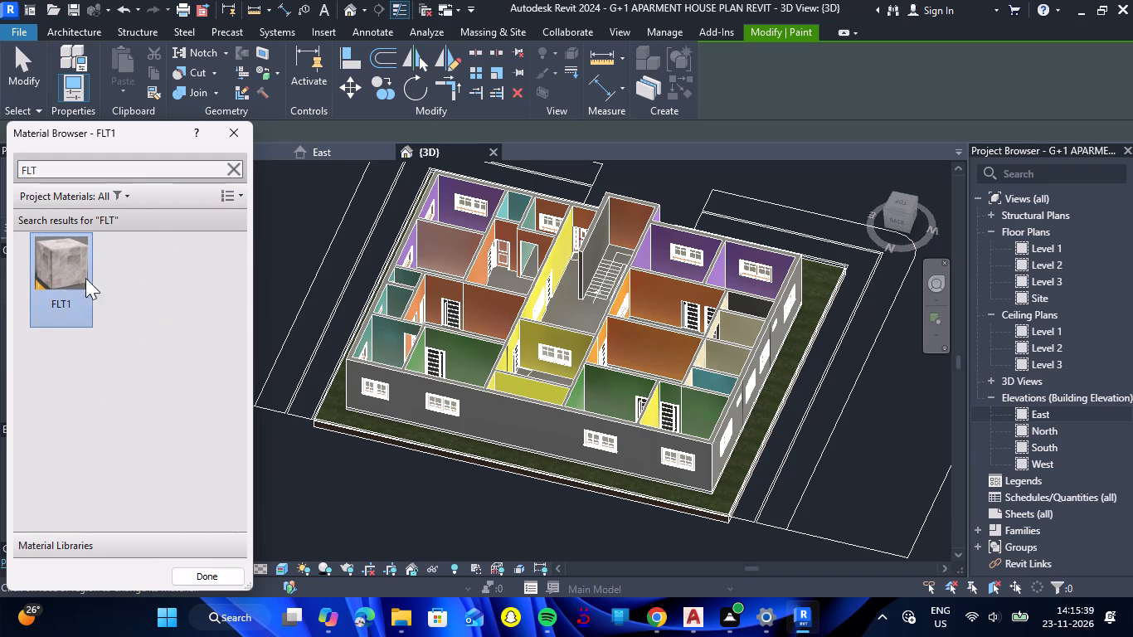
left_click(571, 311)
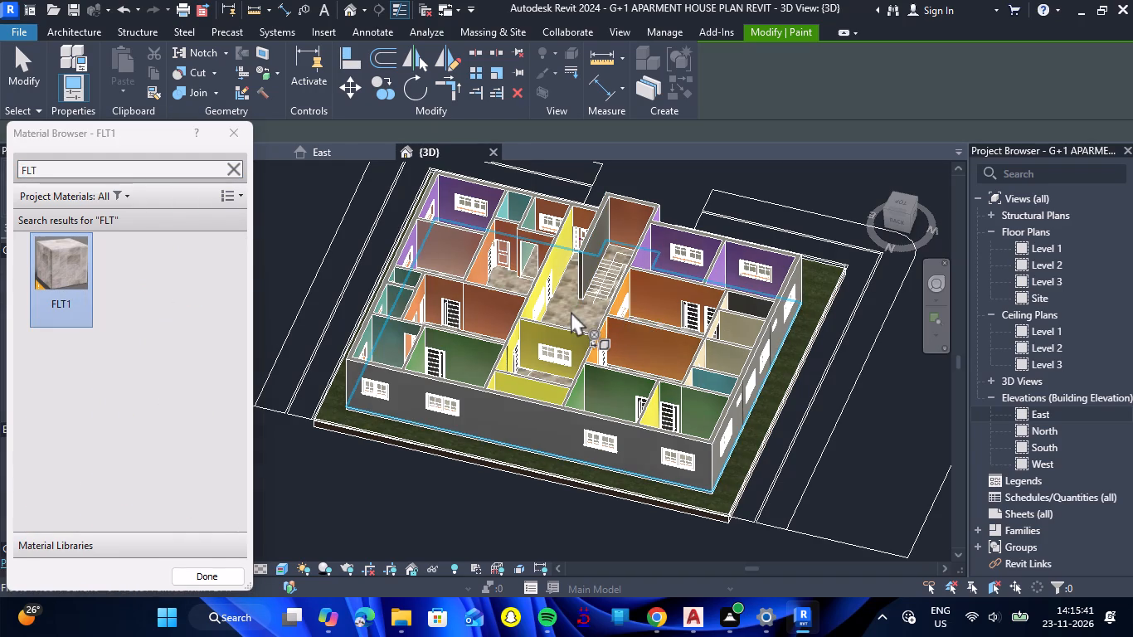
scroll(571, 311, "up", 9)
scroll(571, 311, "down", 8)
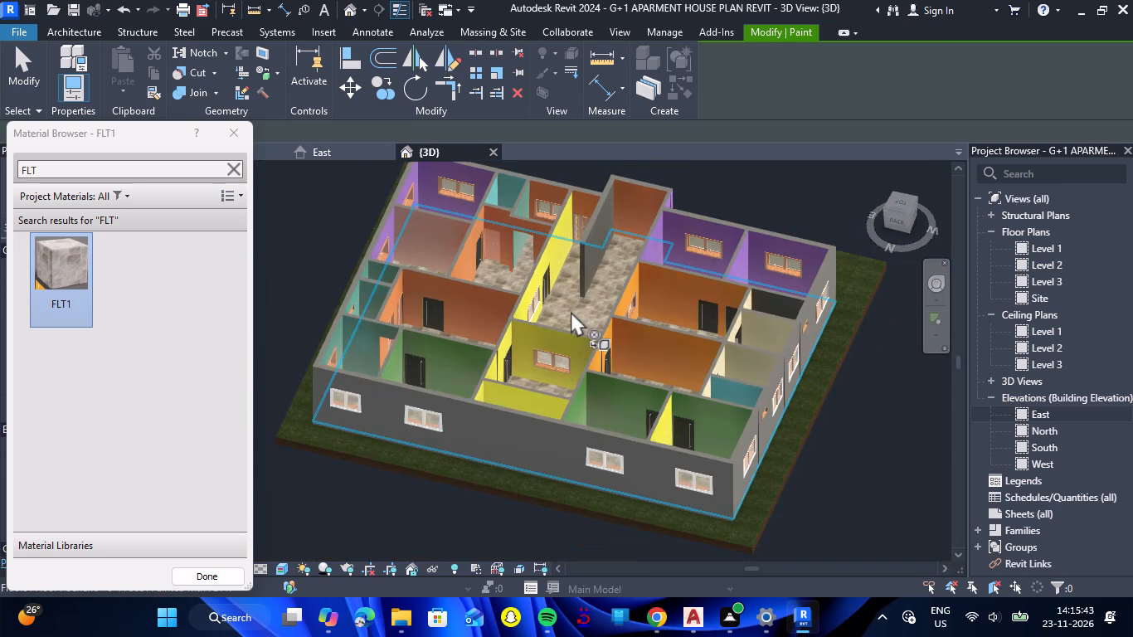
scroll(571, 311, "down", 4)
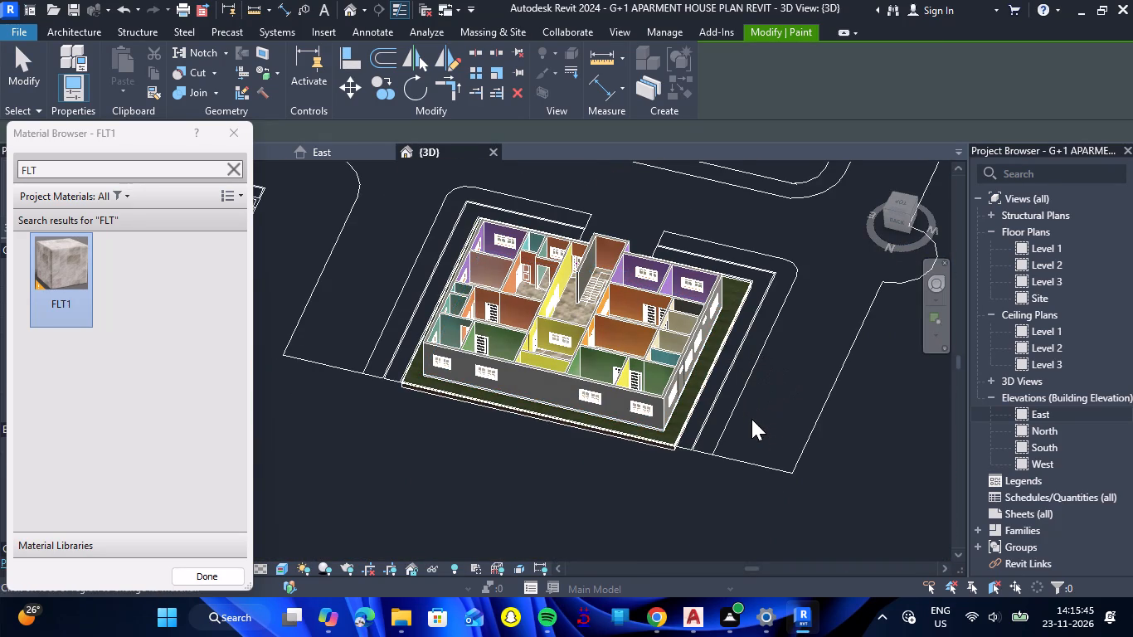
key("Escape")
Place automatic 2' x 4' ACT System ceilings in the northwestern apartment's two bedrooms, drawing/dining room, WC-bath and kitchen.
right_click_drag(839, 444, 828, 453, "shift")
left_click_drag(839, 444, 828, 453, "shift")
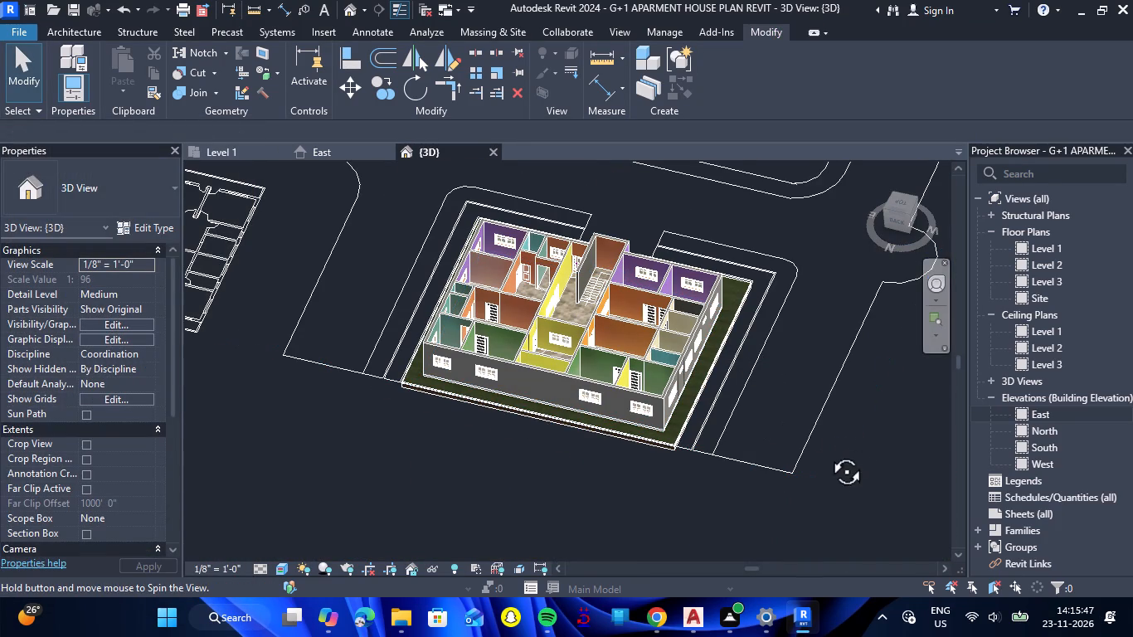
right_click_drag(828, 453, 733, 455, "shift")
left_click_drag(828, 453, 733, 455, "shift")
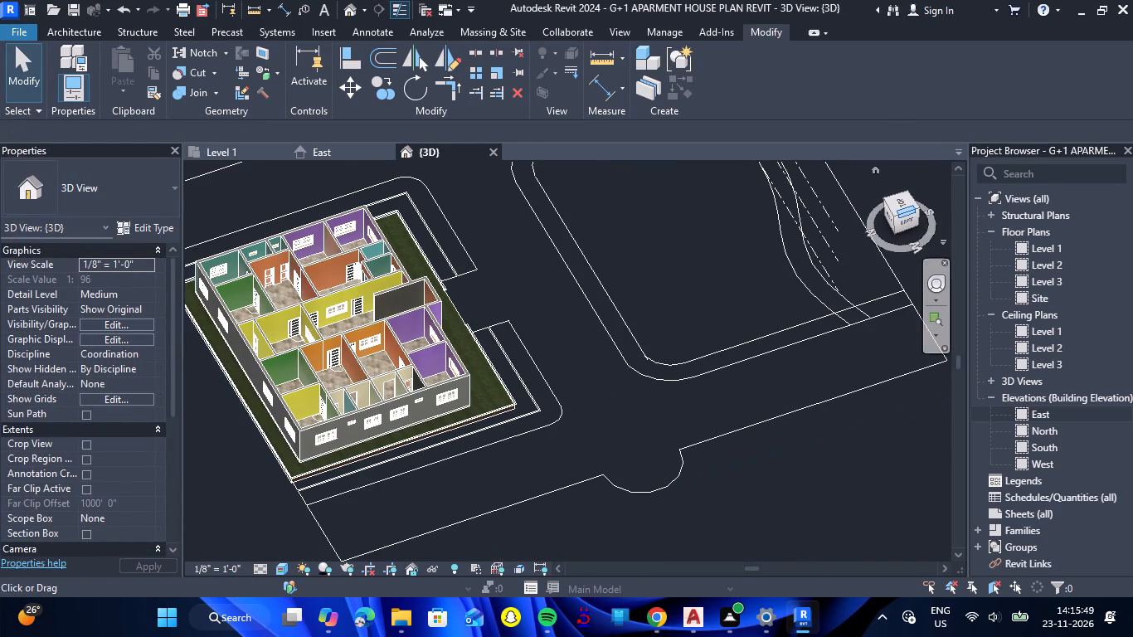
left_click(921, 210)
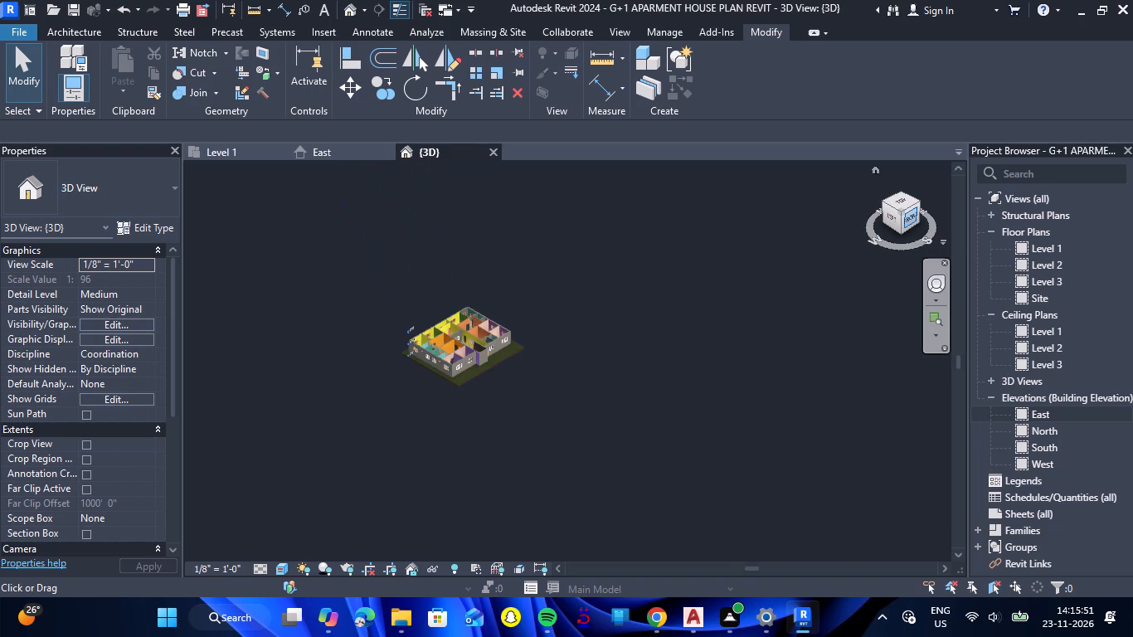
left_click(908, 206)
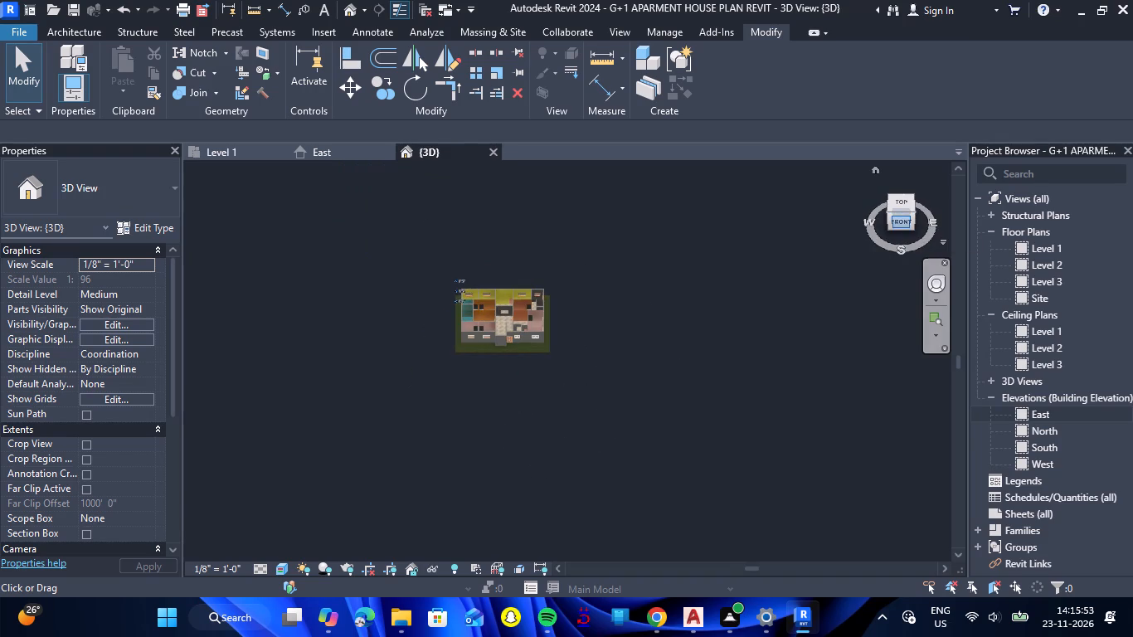
left_click(903, 208)
scroll(472, 259, "up", 8)
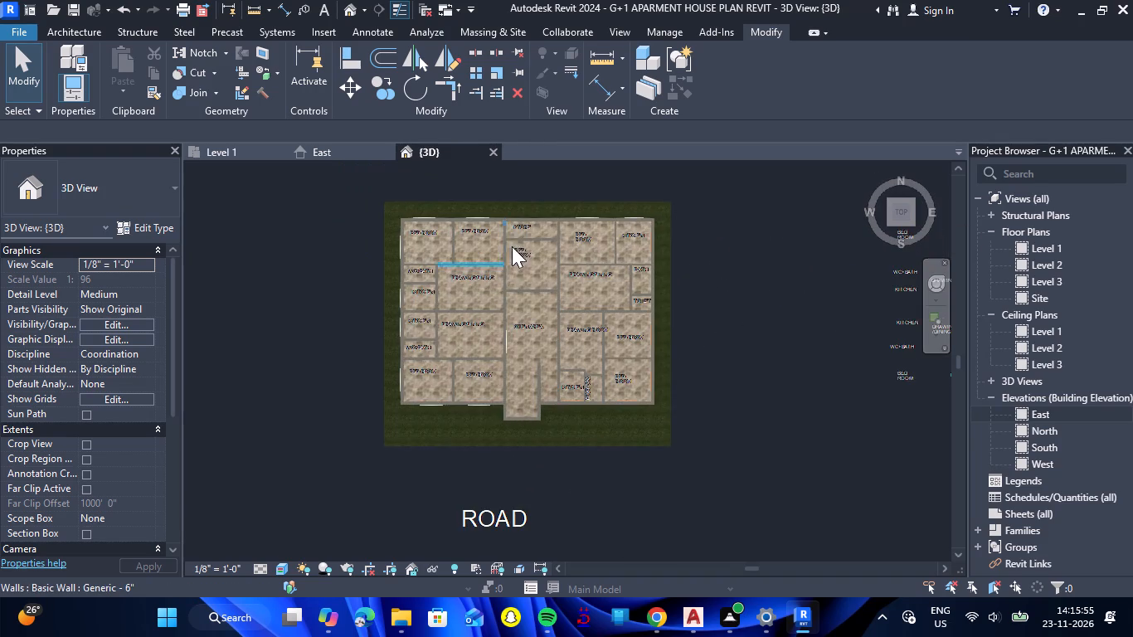
scroll(515, 235, "up", 5)
scroll(639, 317, "down", 1)
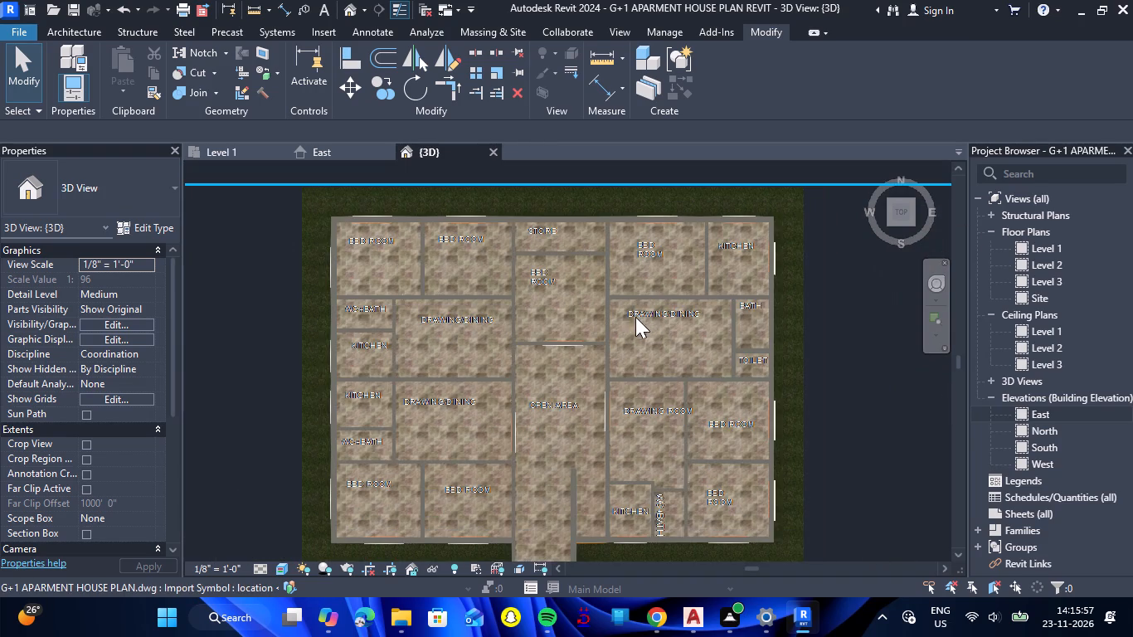
left_click(86, 36)
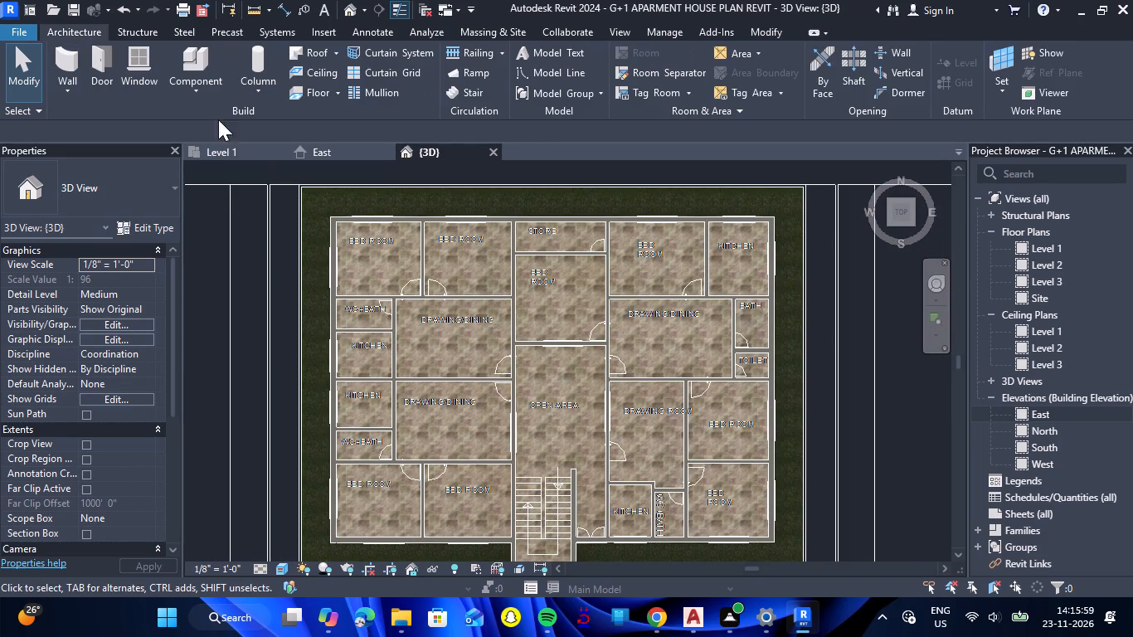
left_click(322, 81)
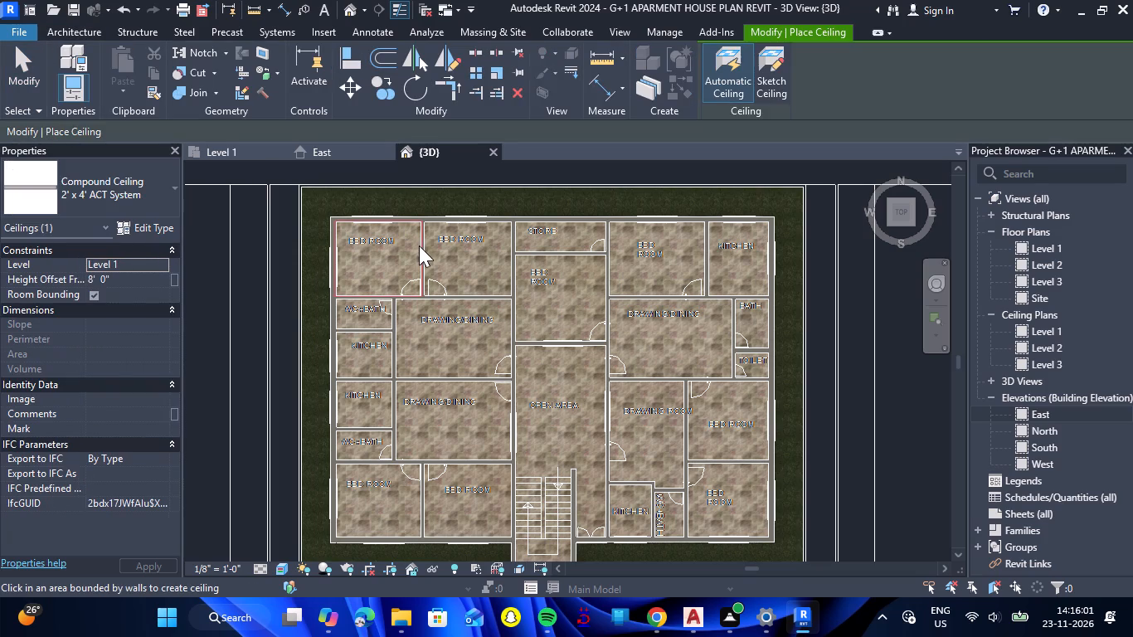
left_click(411, 247)
left_click(450, 264)
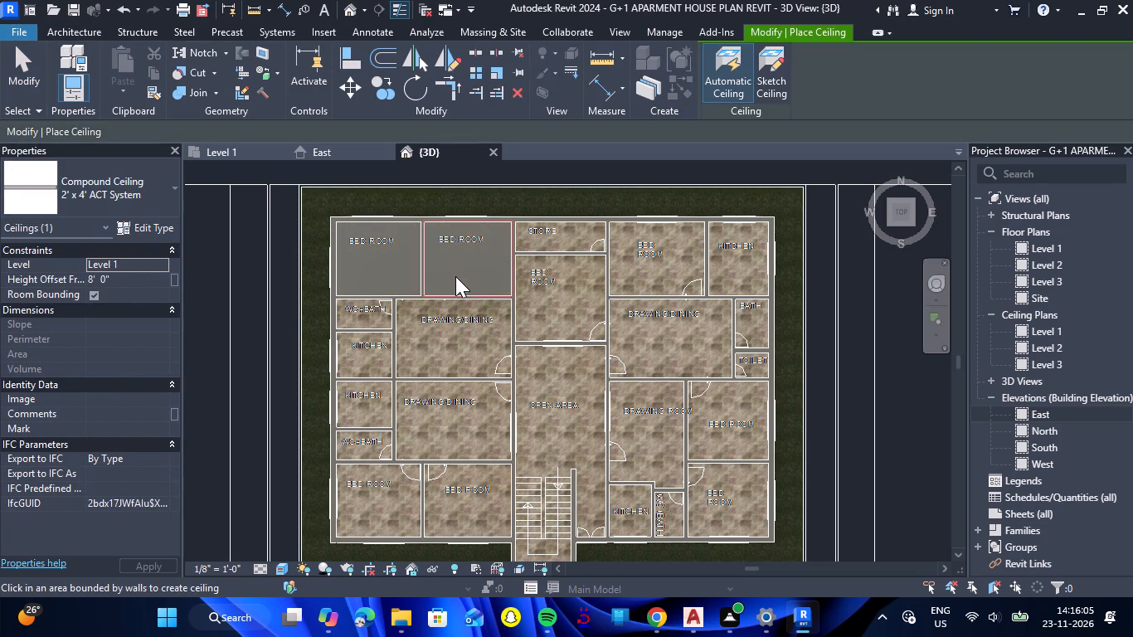
left_click(444, 331)
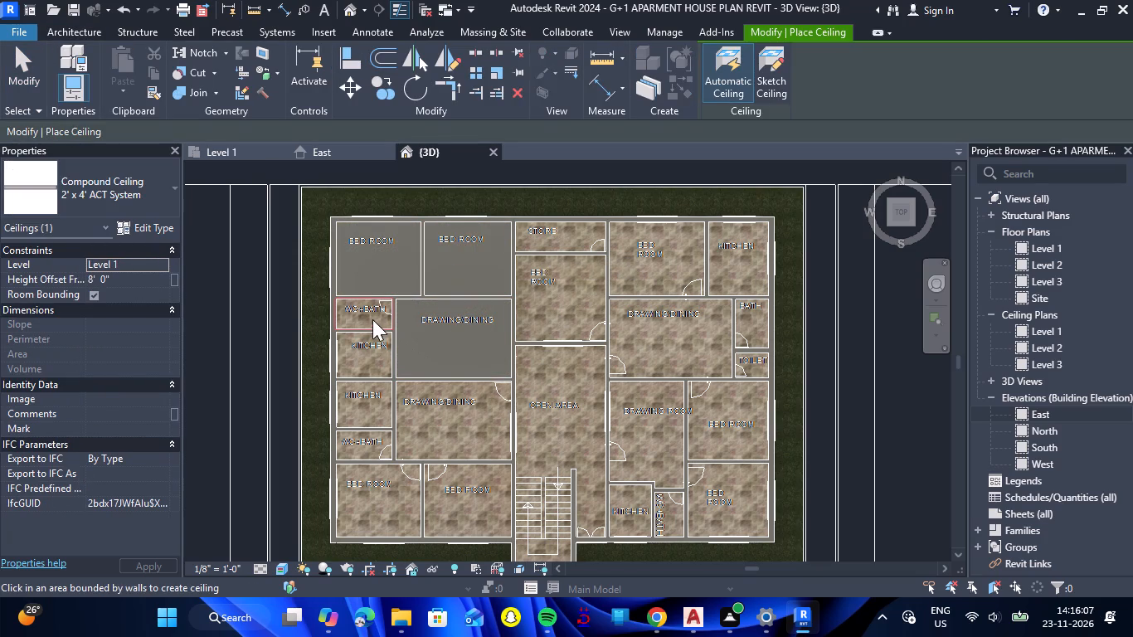
left_click(372, 319)
left_click(373, 350)
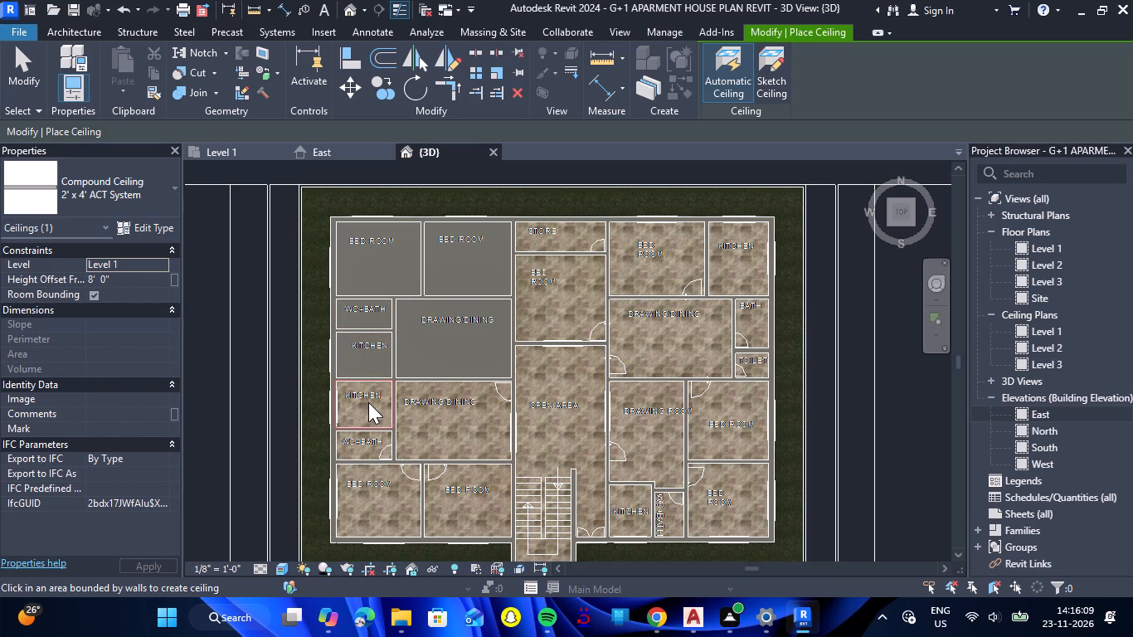
Add automatic ceilings to the southwestern apartment's kitchen, WC-bath, drawing/dining room and two bedrooms.
left_click(368, 402)
left_click(376, 451)
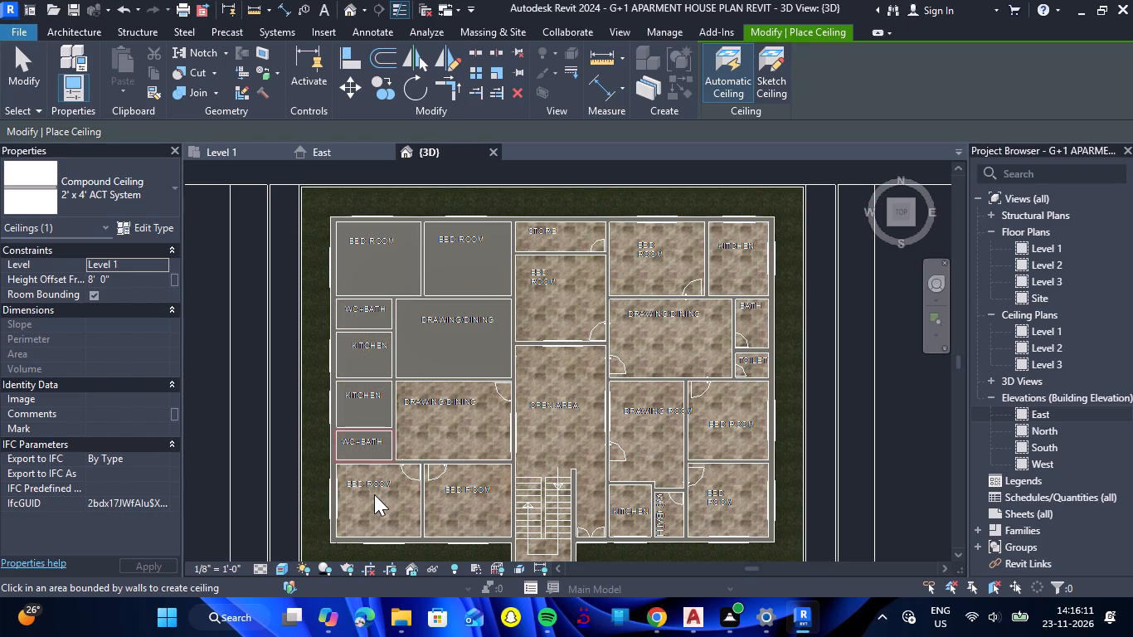
left_click(372, 497)
left_click(431, 429)
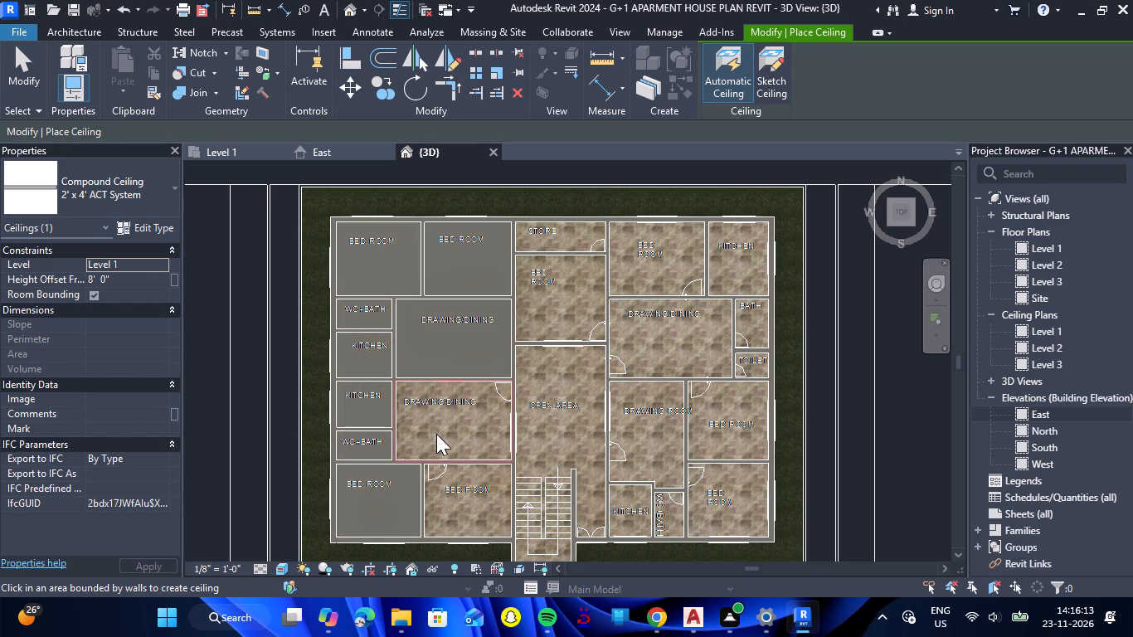
left_click(455, 501)
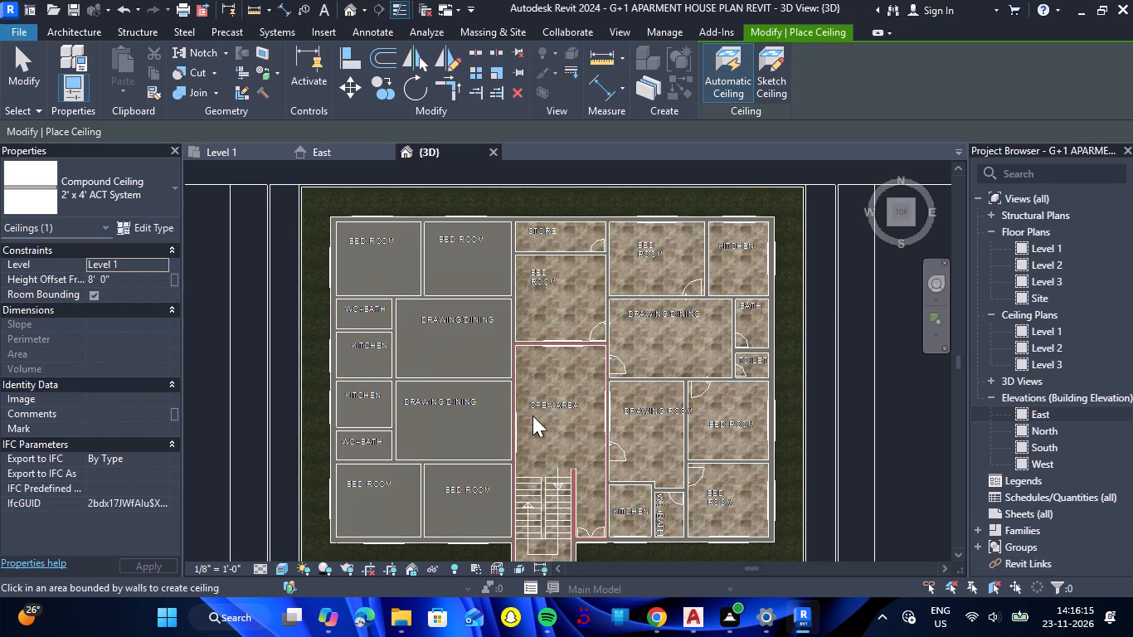
Place automatic ceilings in the north-central bedroom and store, and in the northeastern apartment's bedroom, kitchen, bath and drawing/dining room.
scroll(560, 395, "down", 1)
left_click(574, 309)
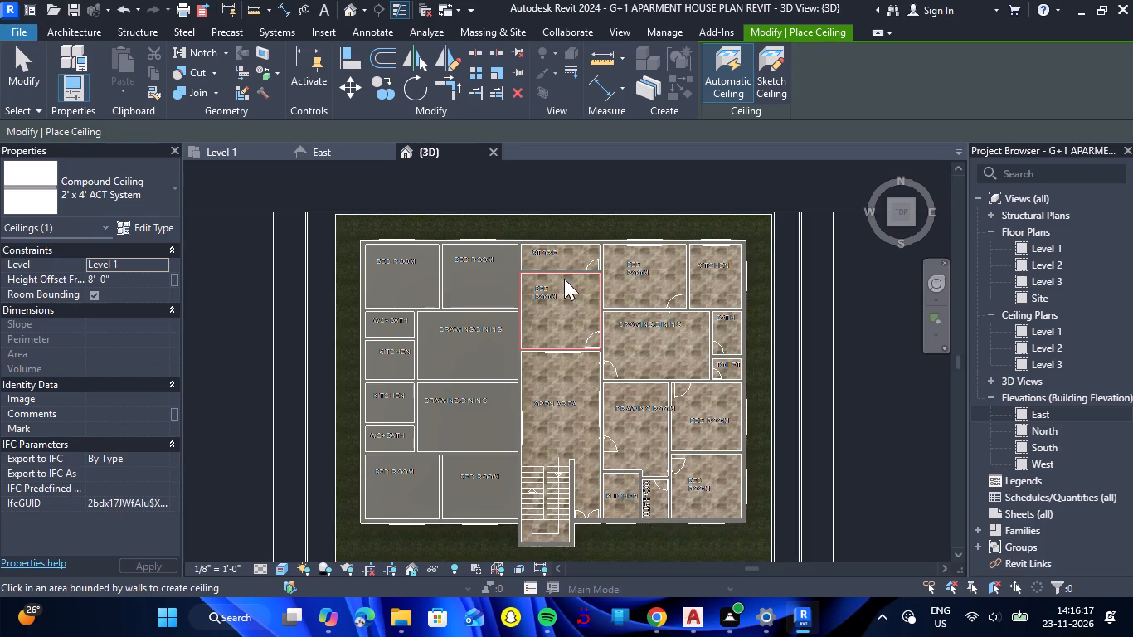
left_click(561, 255)
left_click(630, 279)
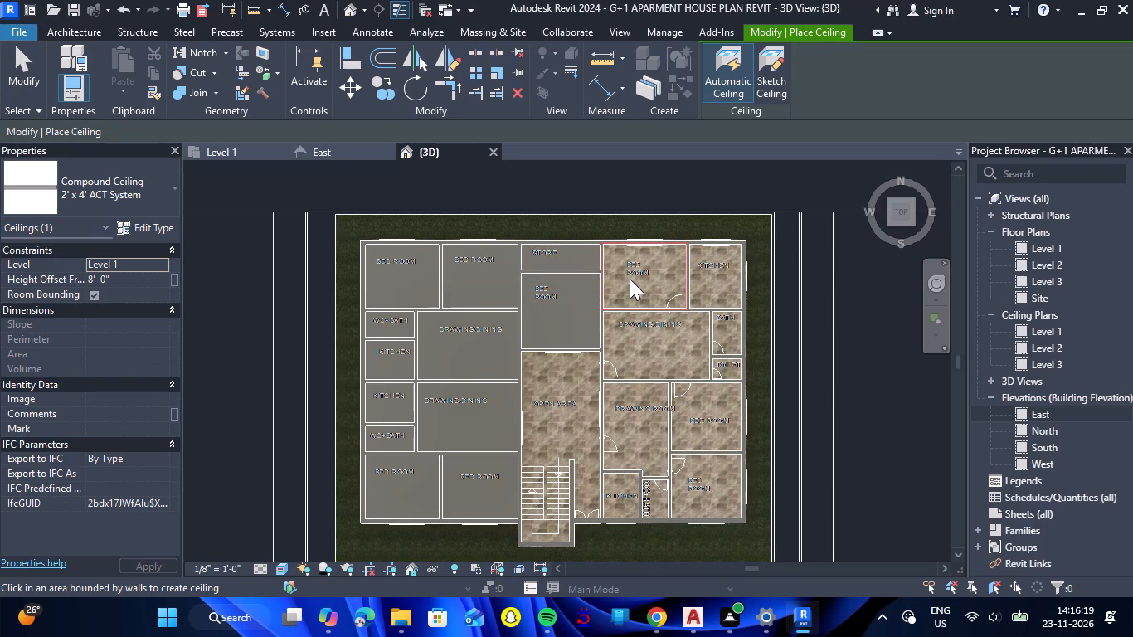
left_click(695, 274)
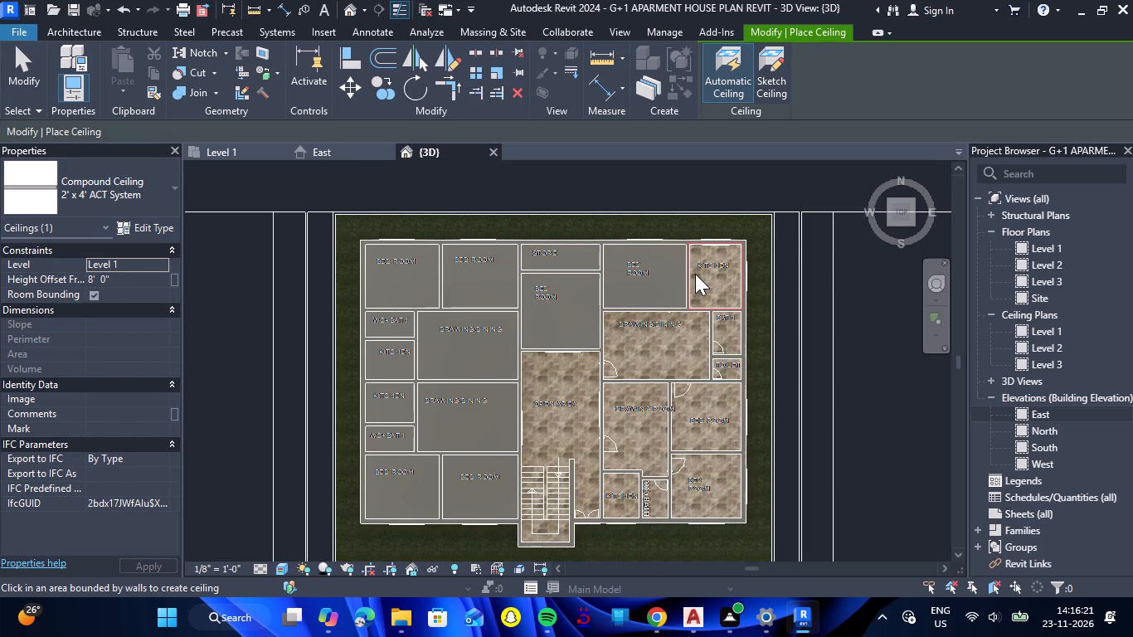
left_click(718, 342)
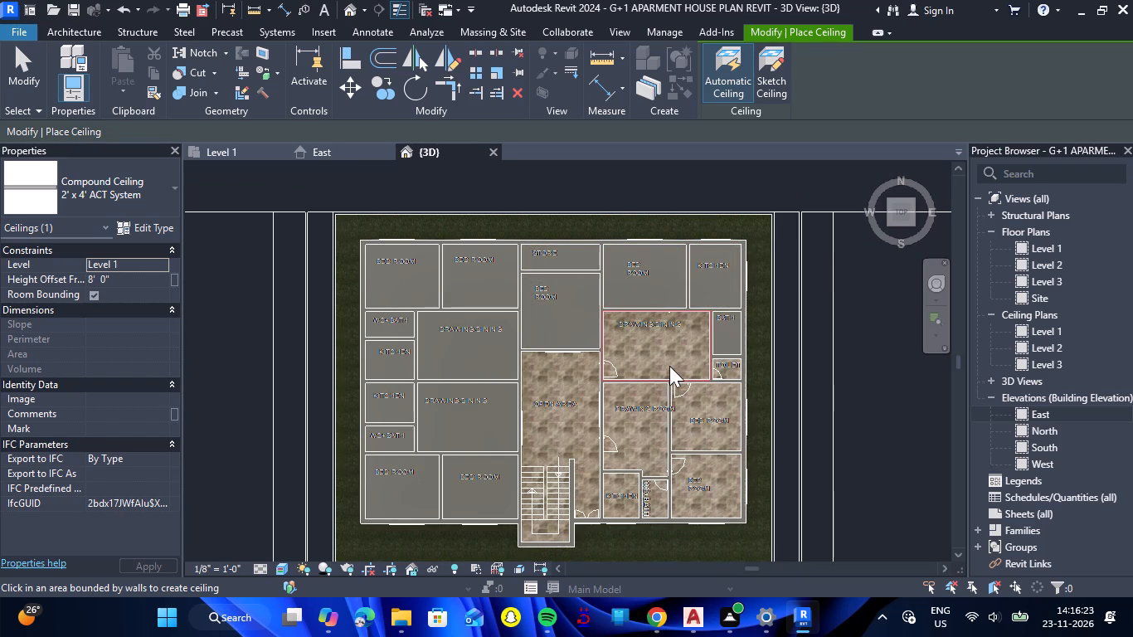
left_click(663, 366)
Add automatic ceilings to the southeastern apartment's drawing room, two bedrooms, WC-bath and kitchen, and finish placing ceilings.
left_click(639, 434)
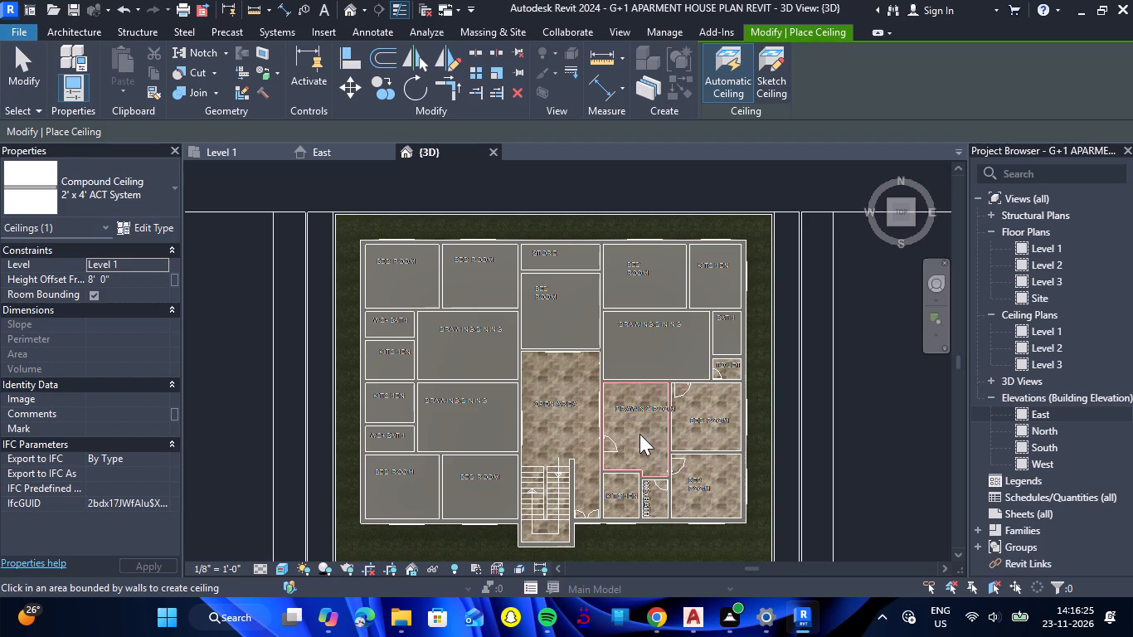
left_click(690, 421)
left_click(697, 484)
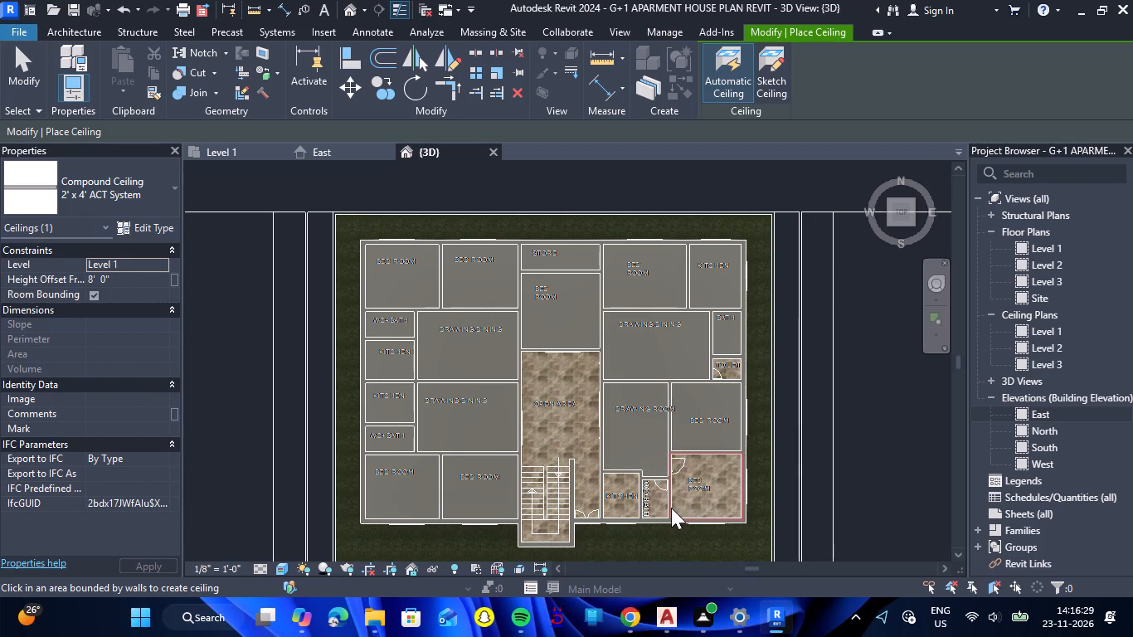
left_click(663, 506)
left_click(626, 501)
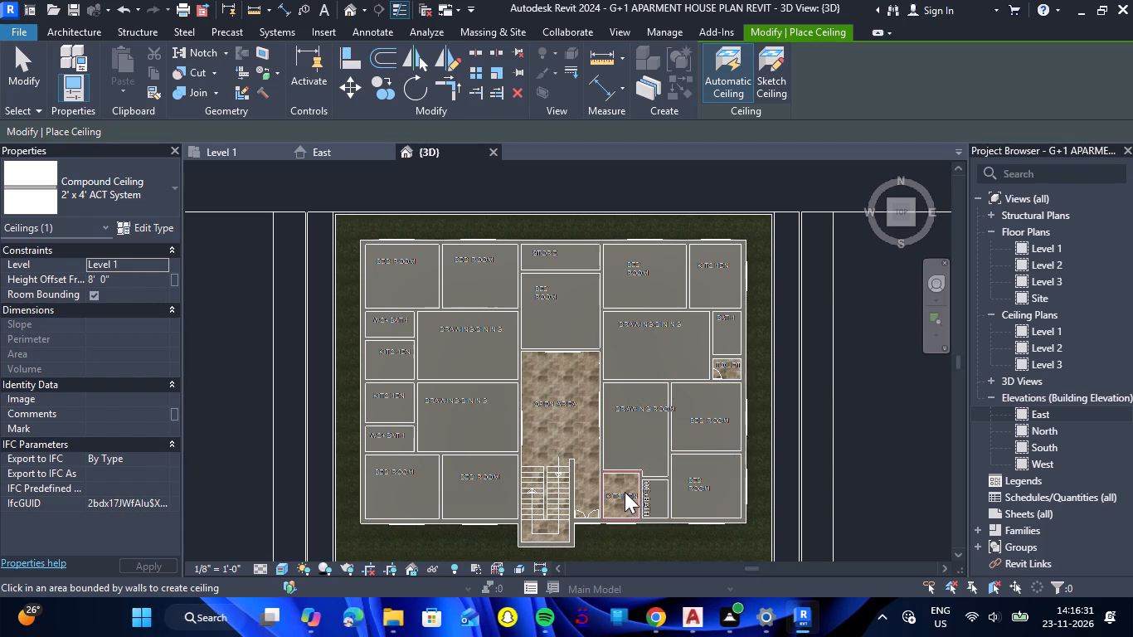
key("Escape")
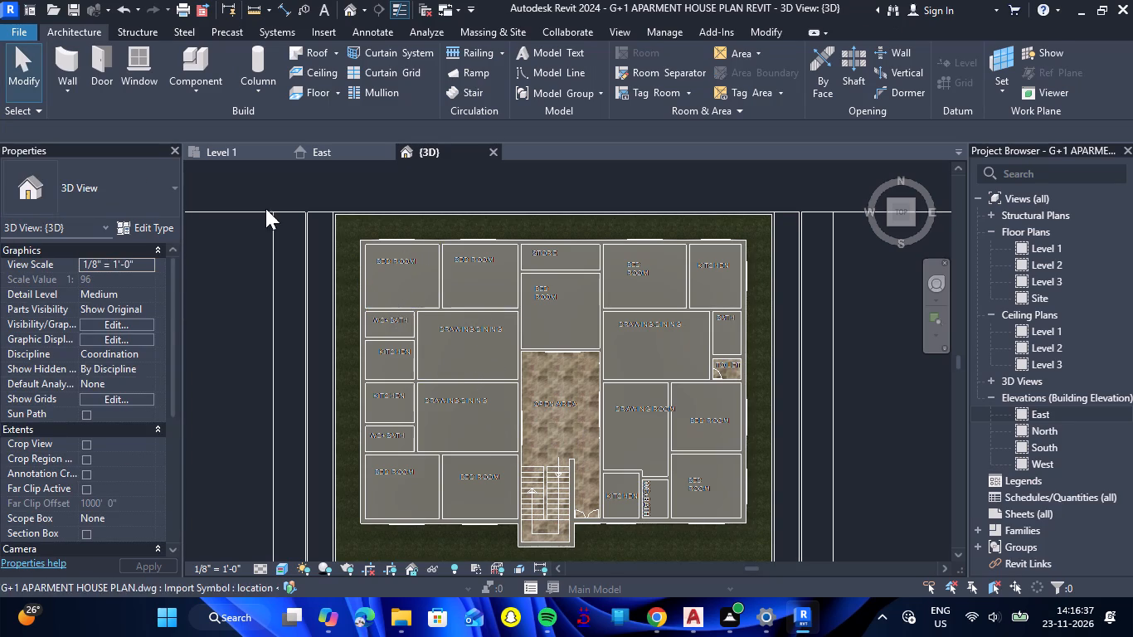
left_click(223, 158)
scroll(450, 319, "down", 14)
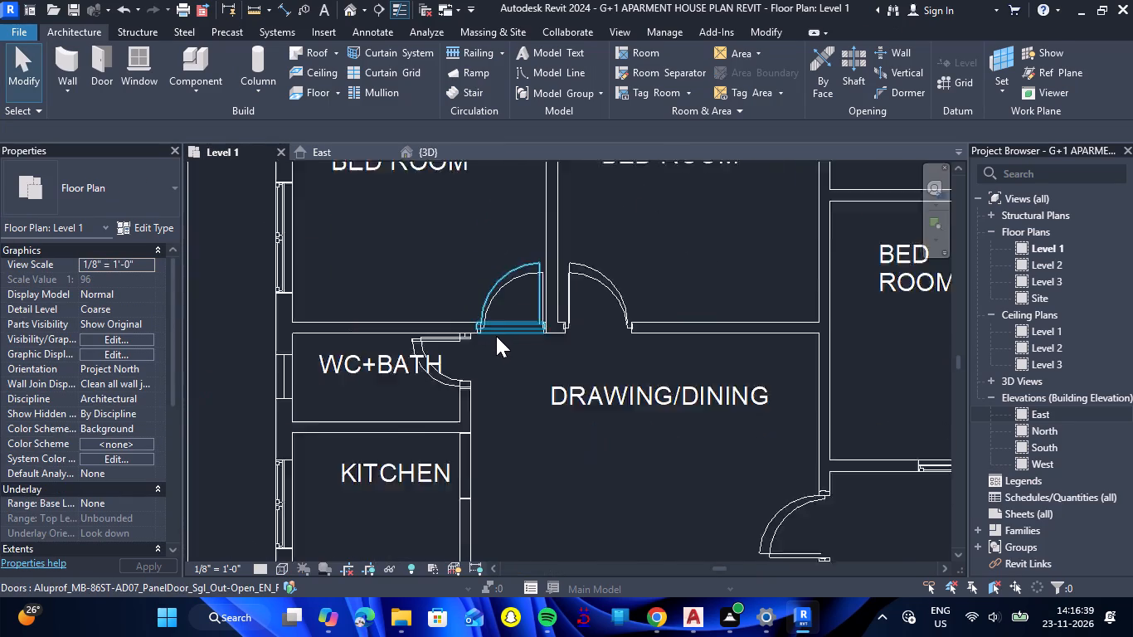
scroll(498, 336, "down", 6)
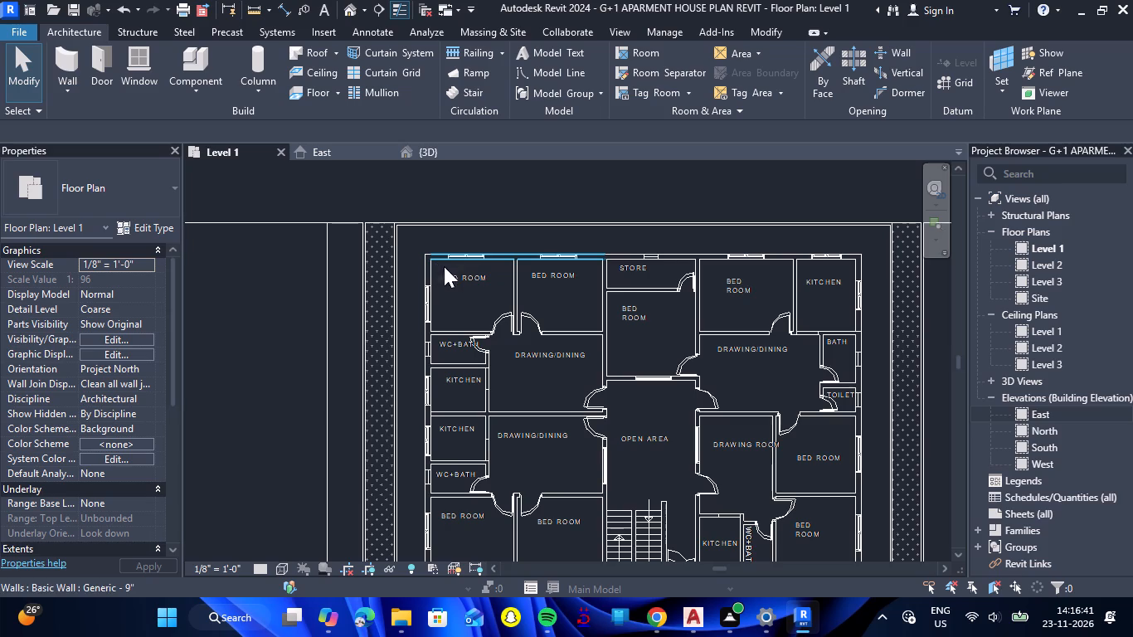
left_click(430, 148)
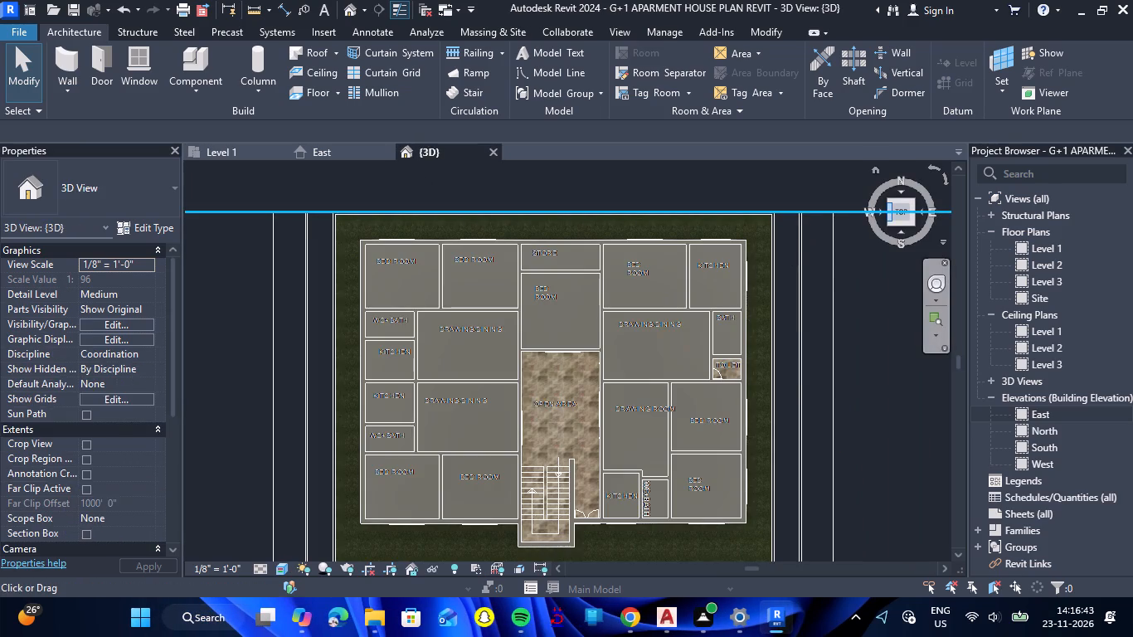
Select all placed ceilings except the southwestern apartment's WC-bath ceiling, and set their height offset from Level 1 to 9'.
left_click(910, 225)
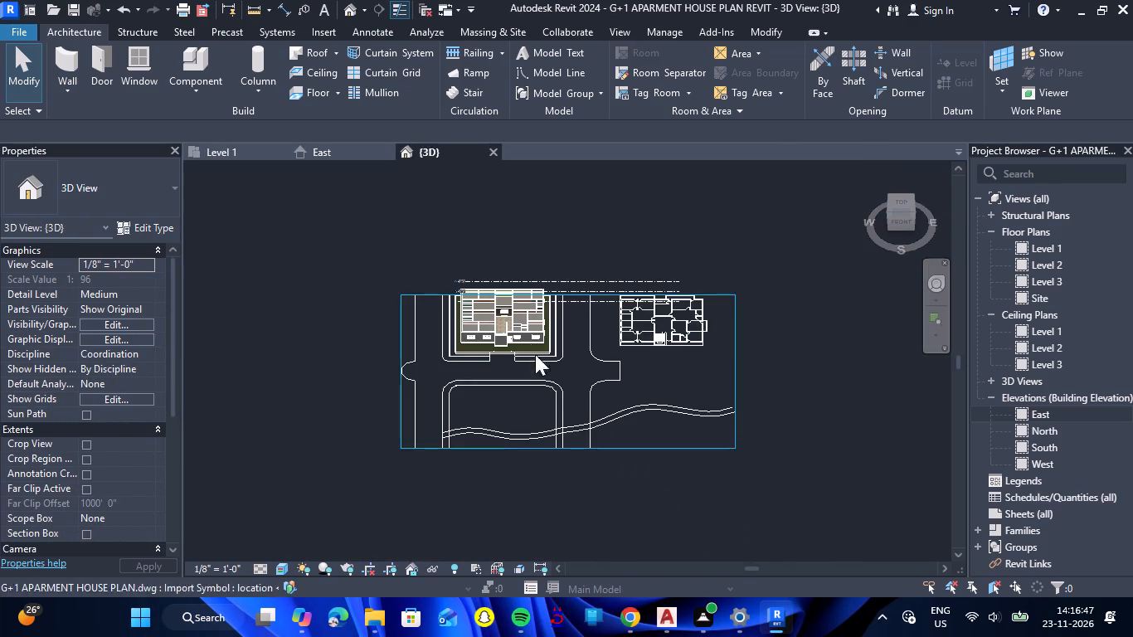
scroll(474, 298, "up", 14)
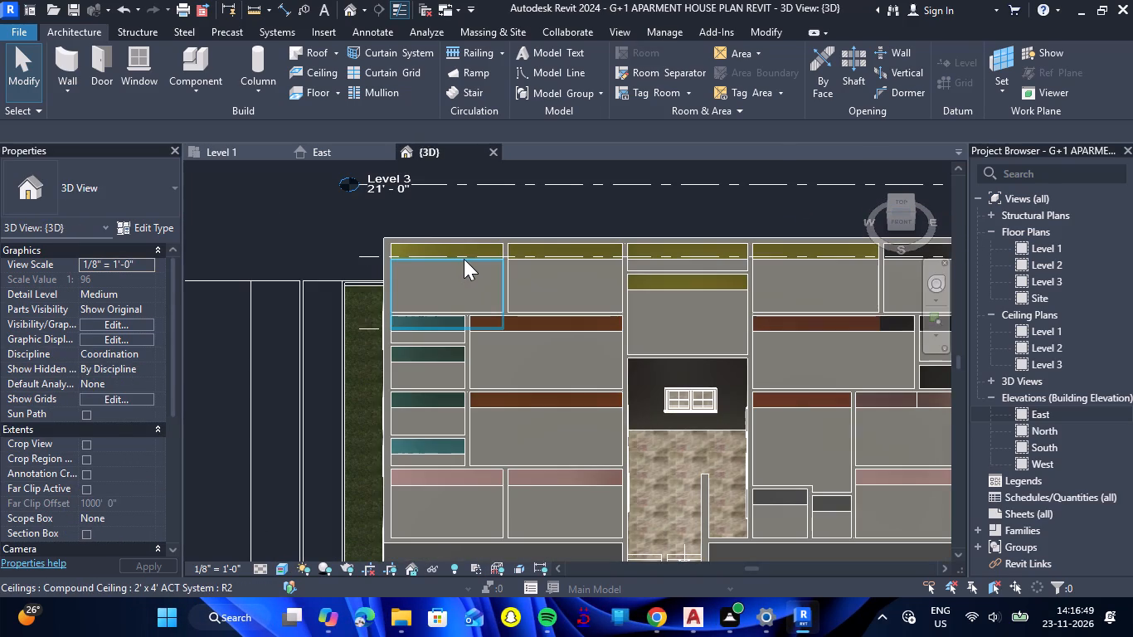
left_click(464, 259)
left_click(552, 262, "ctrl")
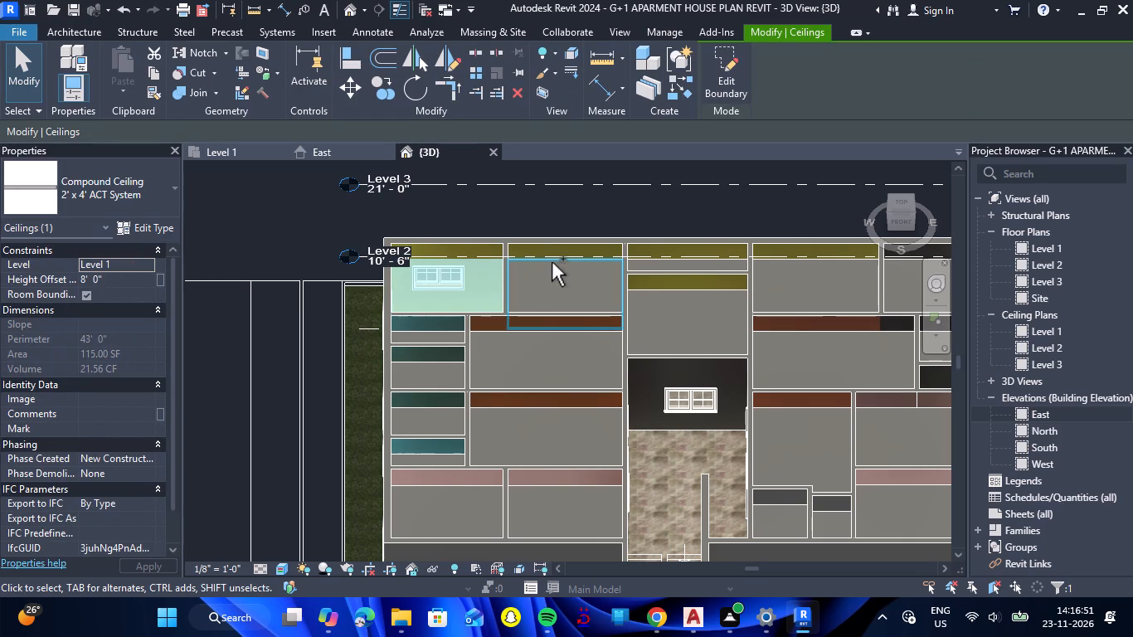
left_click(526, 338, "ctrl")
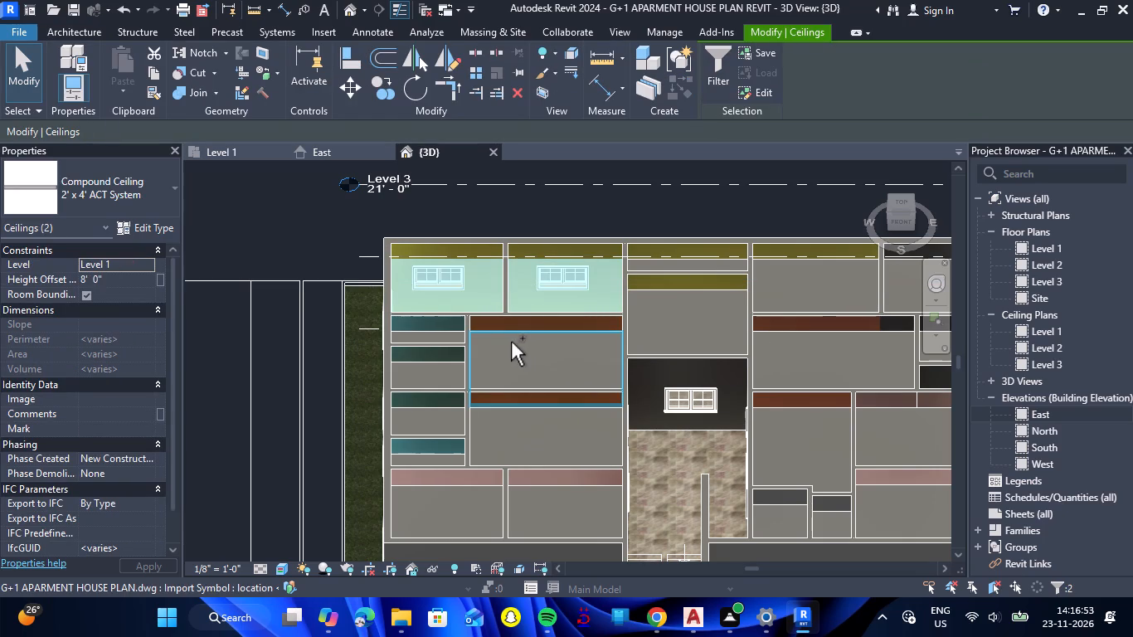
left_click(445, 337, "ctrl")
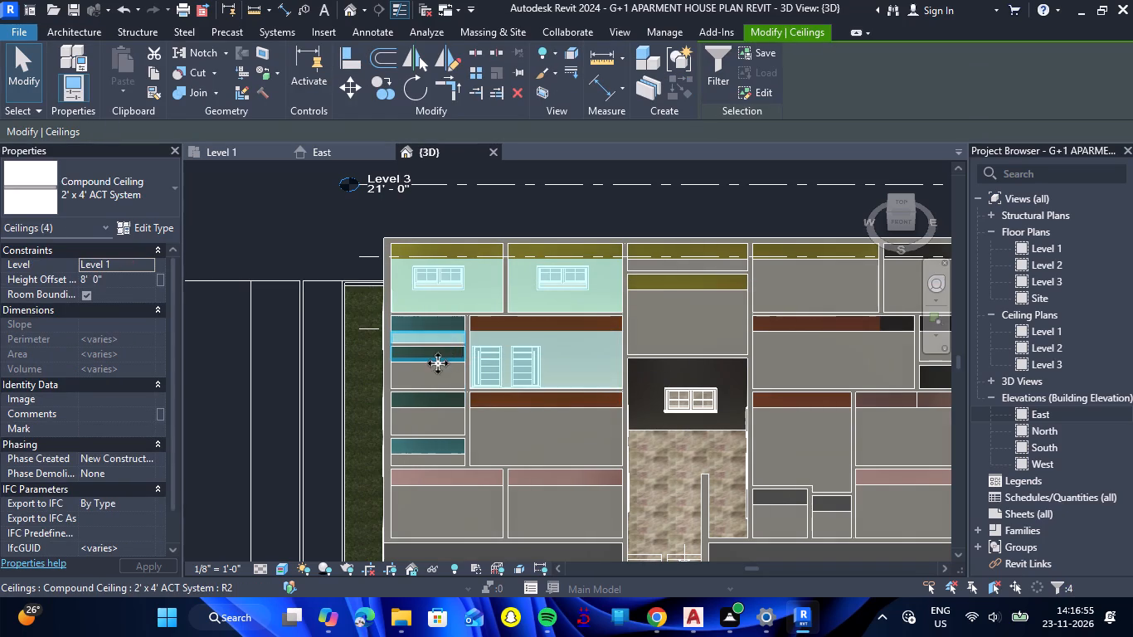
left_click(437, 369, "ctrl")
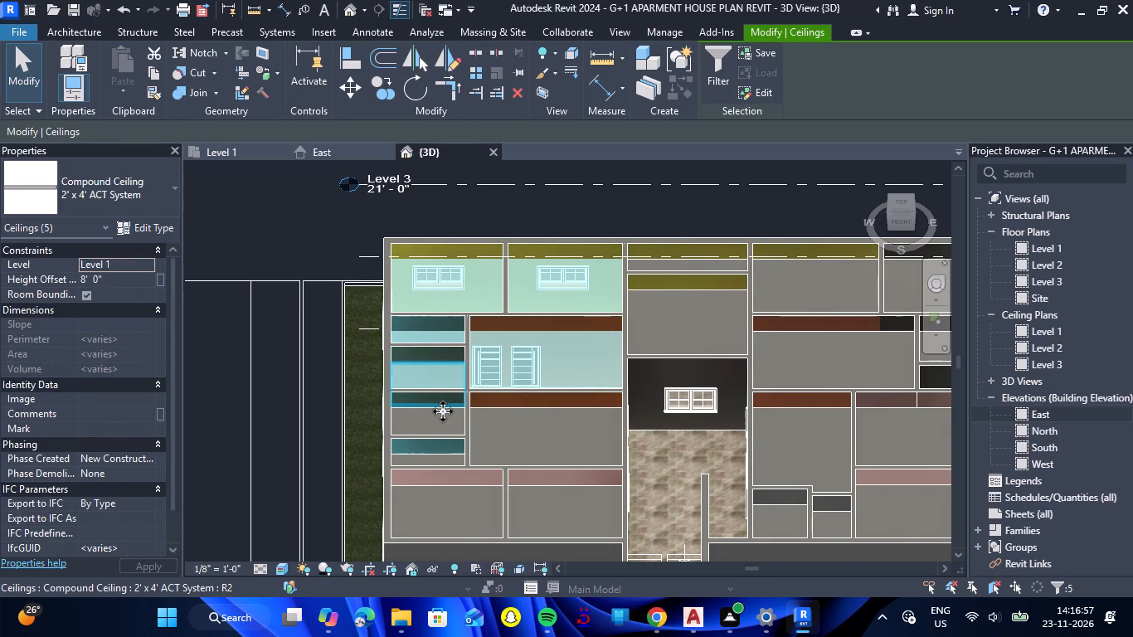
left_click(443, 415, "ctrl")
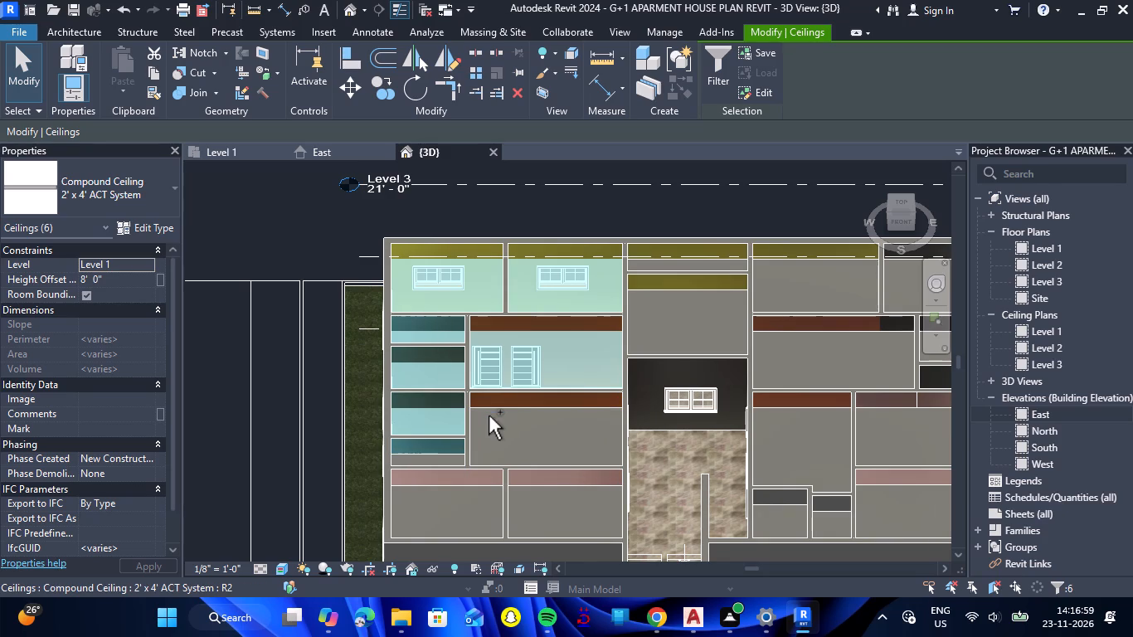
left_click(493, 414, "ctrl")
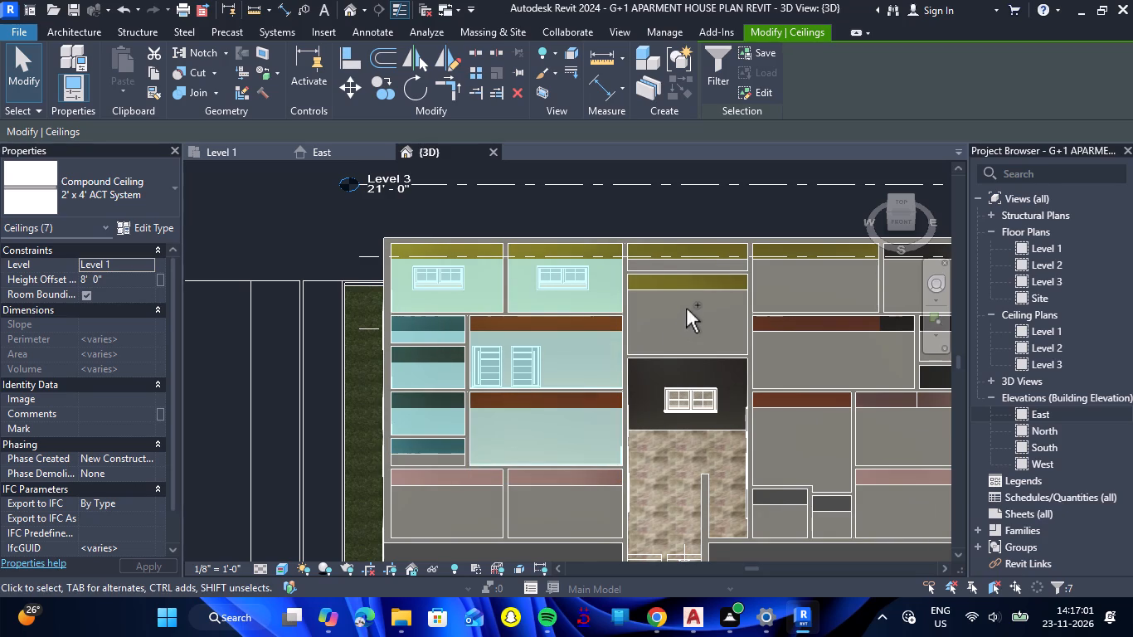
left_click(689, 294, "ctrl")
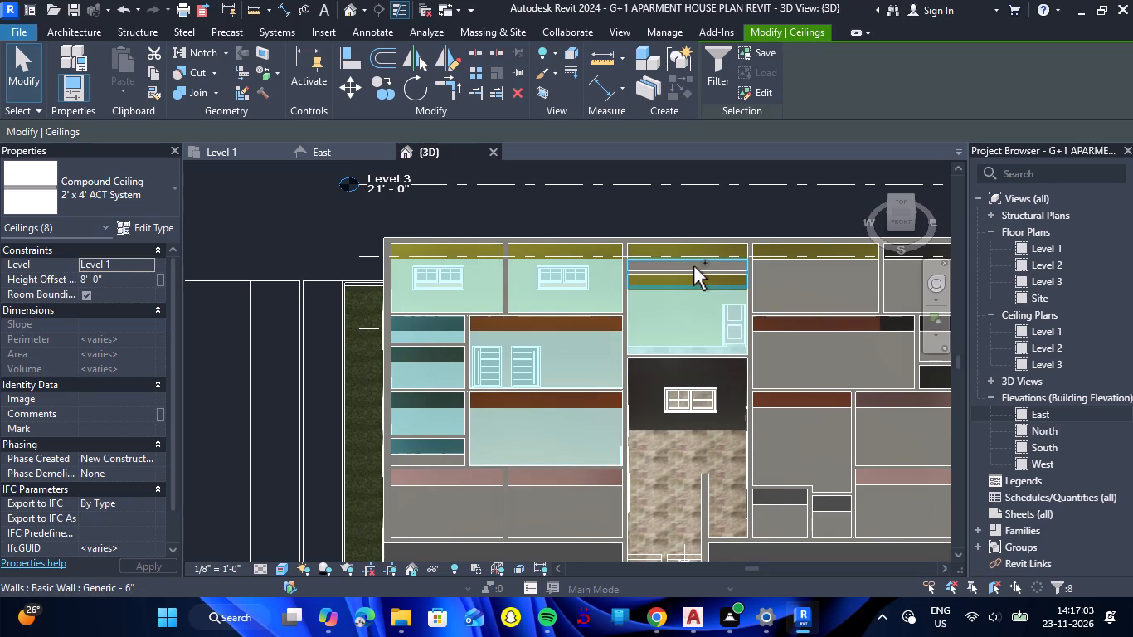
left_click(693, 266, "ctrl")
left_click(798, 262, "ctrl")
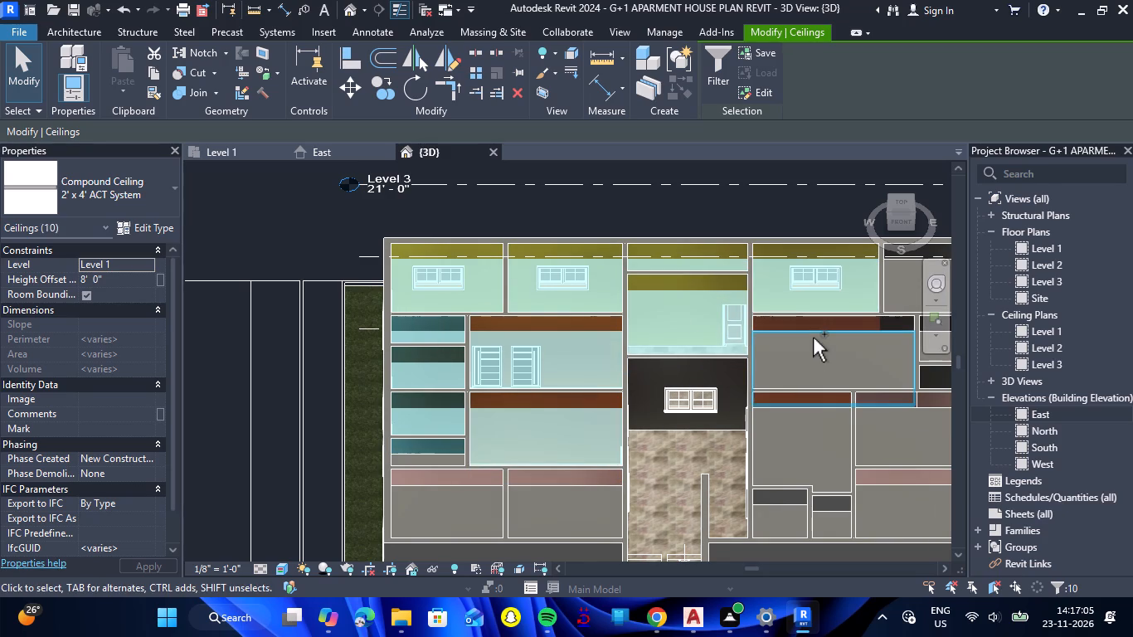
left_click(813, 338, "ctrl")
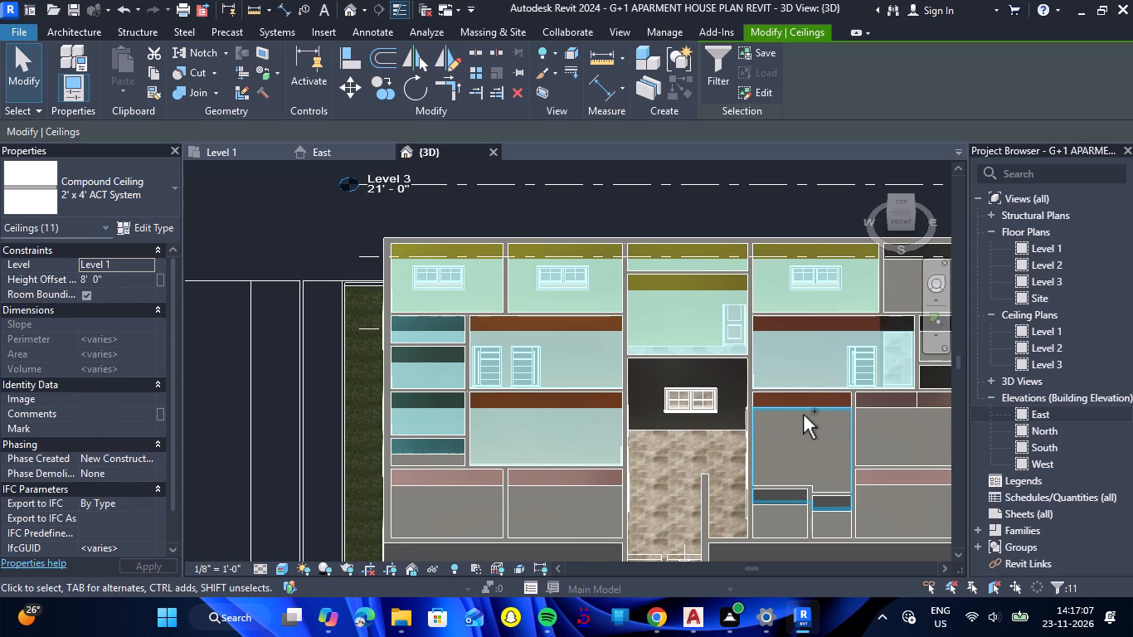
left_click(803, 415, "ctrl")
scroll(714, 354, "down", 4)
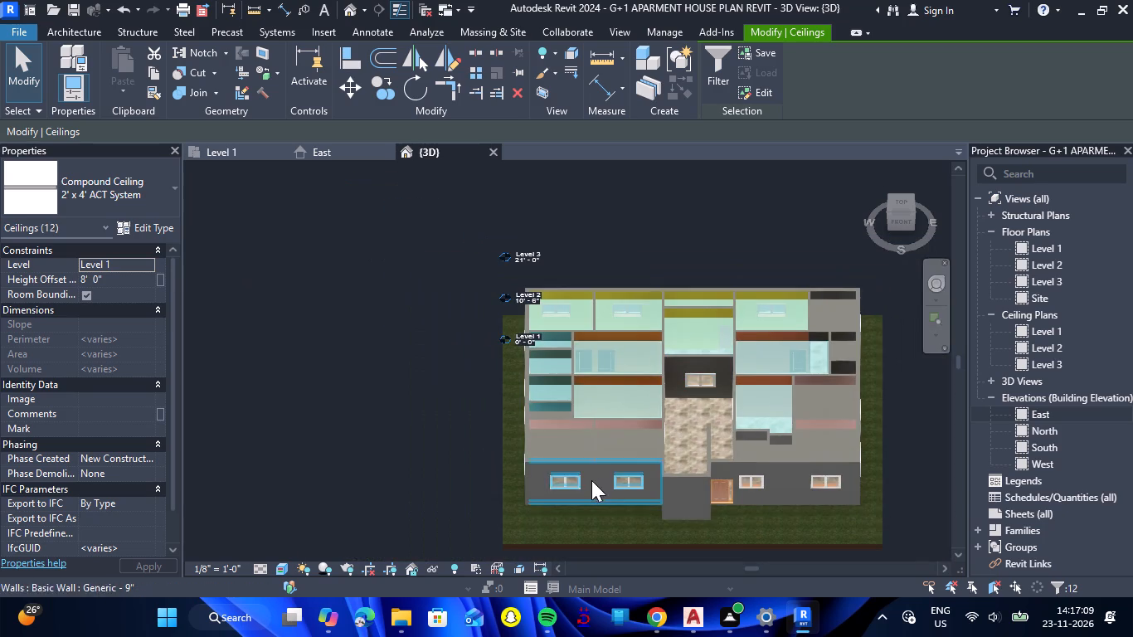
scroll(590, 479, "up", 5)
left_click(558, 387, "ctrl")
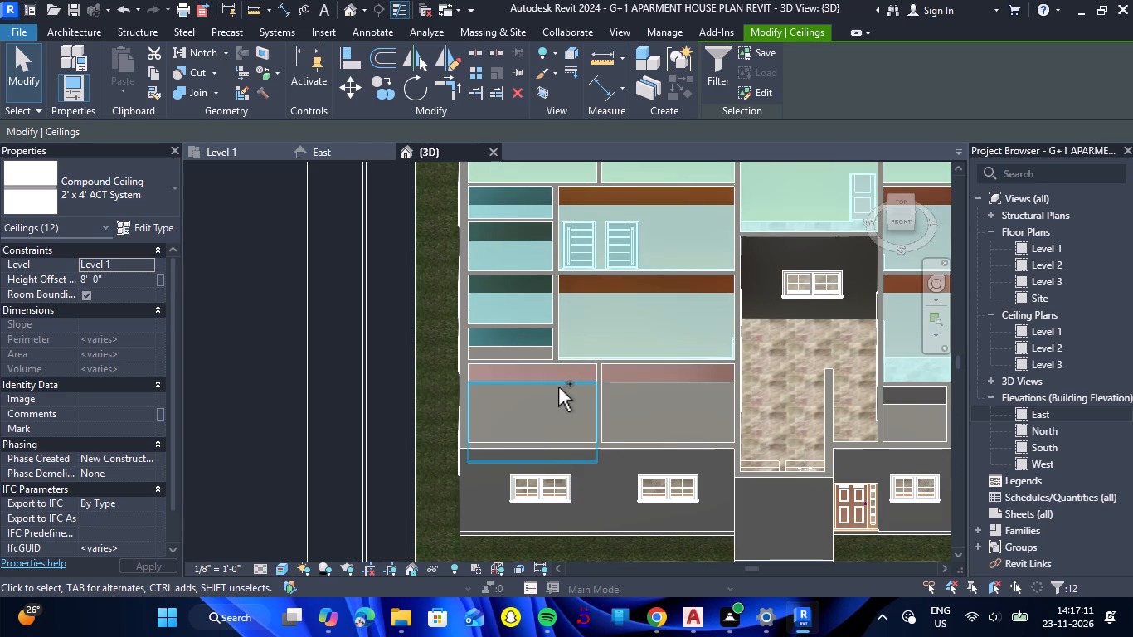
left_click(654, 388, "ctrl")
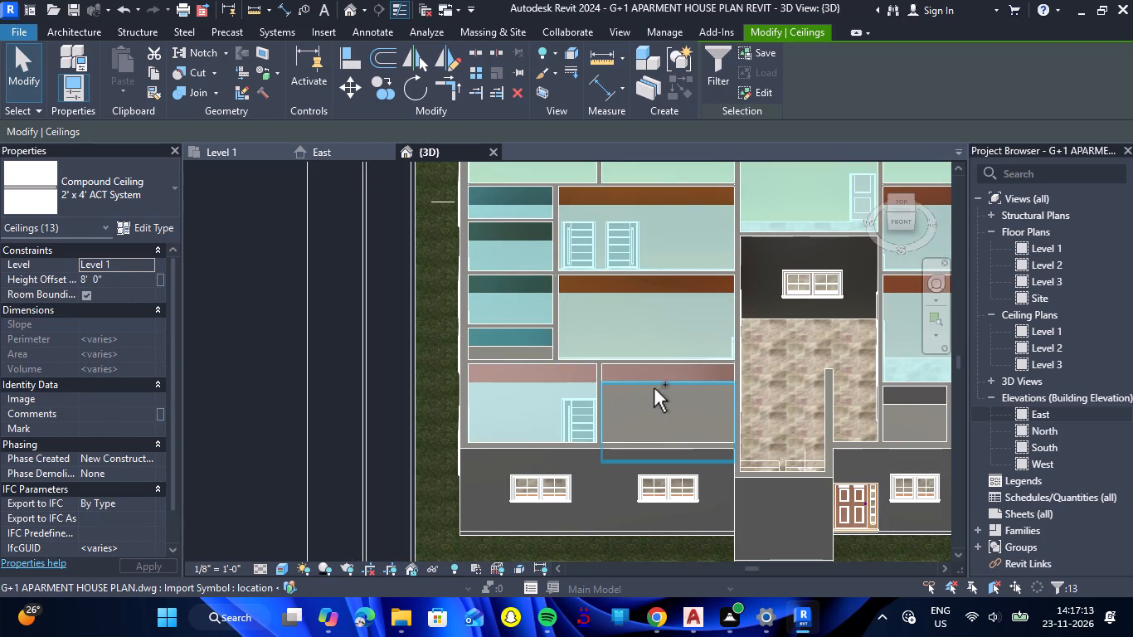
scroll(463, 387, "down", 6)
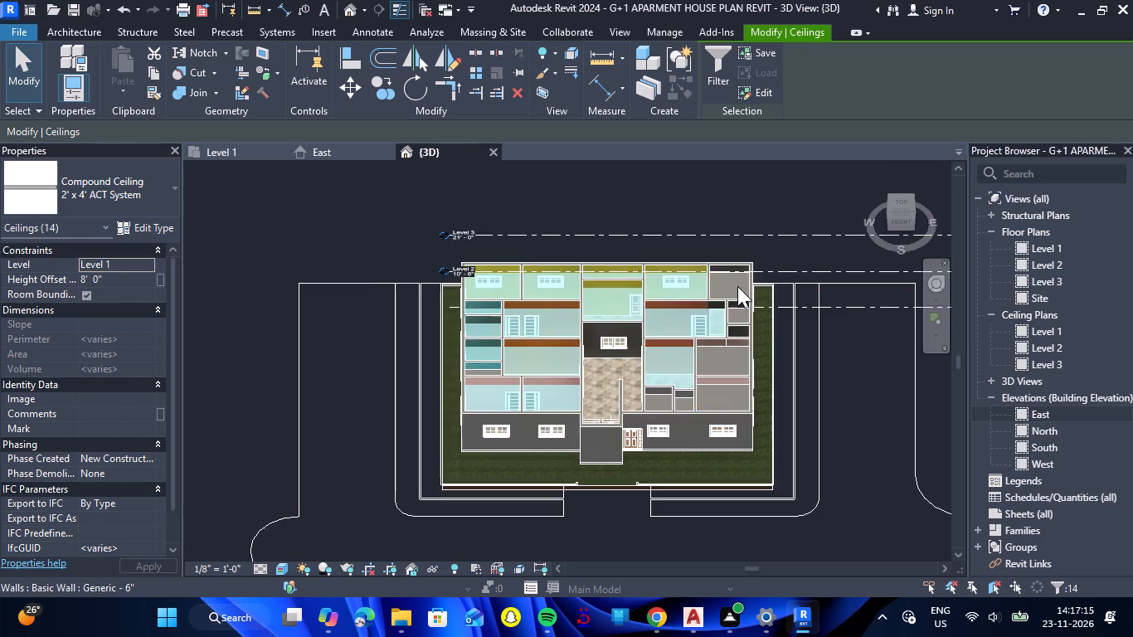
scroll(737, 272, "up", 6)
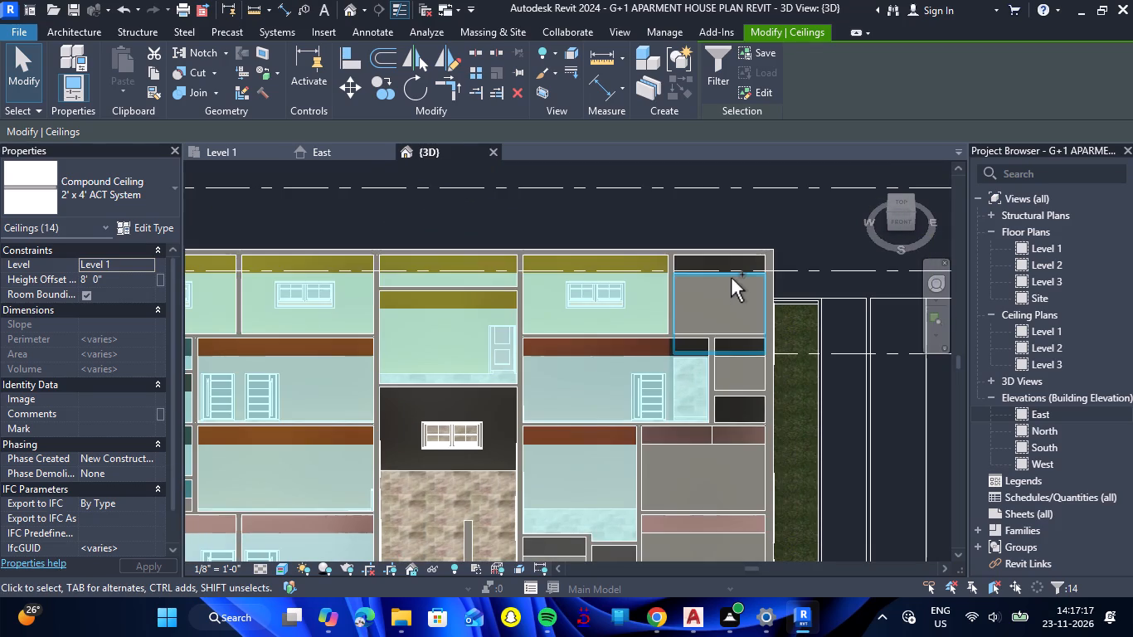
left_click(731, 278, "ctrl")
left_click(736, 356, "ctrl")
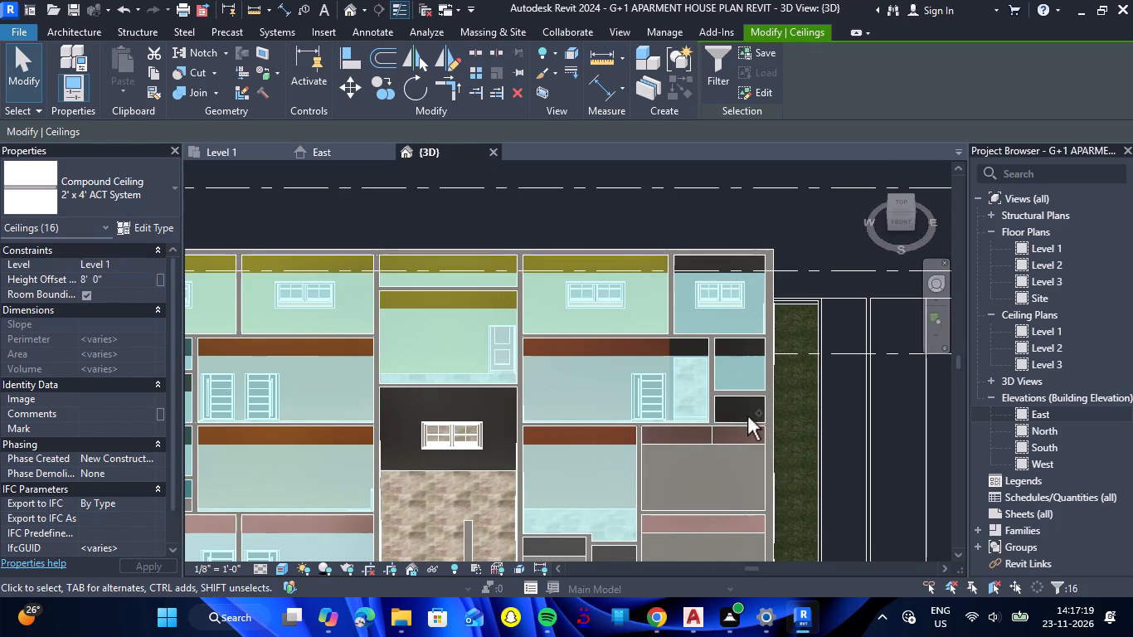
left_click(737, 445, "ctrl")
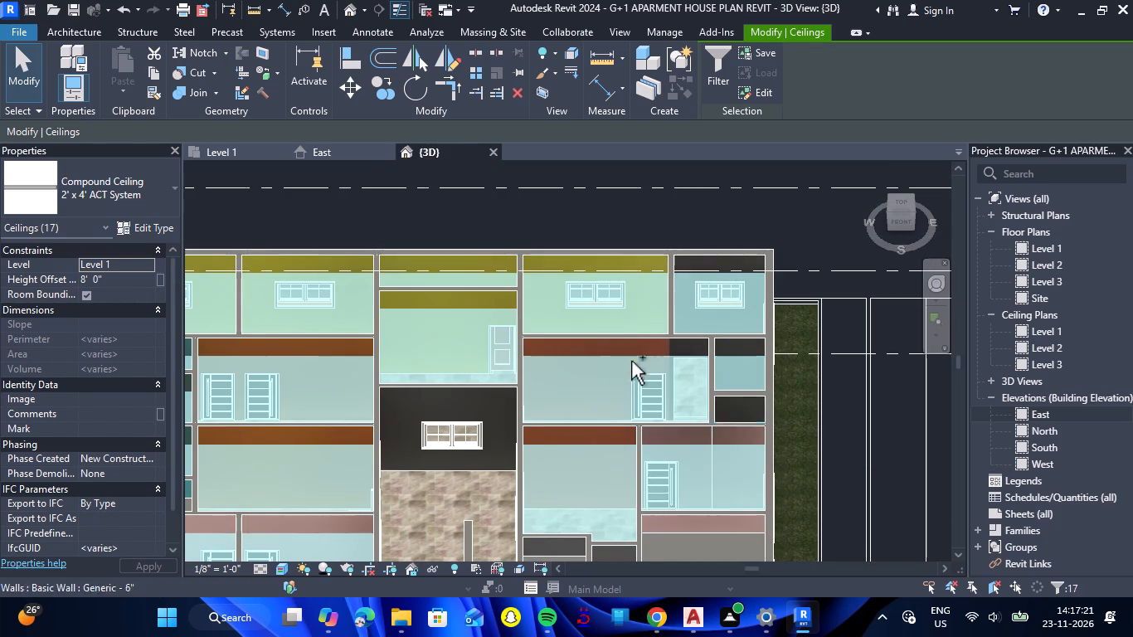
scroll(628, 341, "down", 4)
scroll(672, 457, "up", 3)
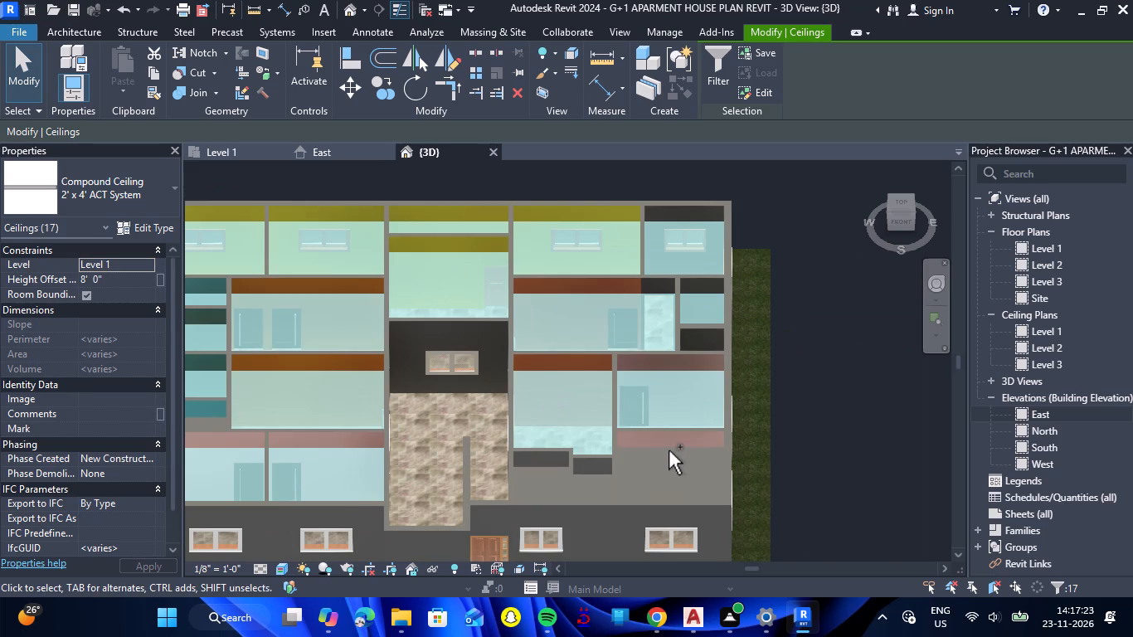
left_click(671, 453, "ctrl")
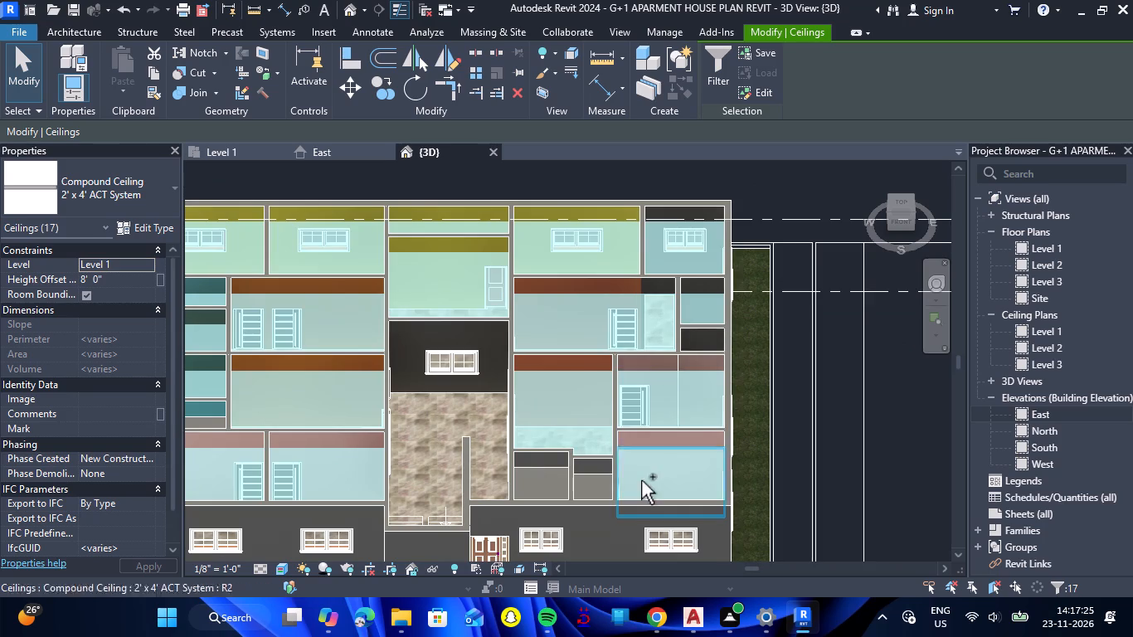
left_click(596, 479, "ctrl")
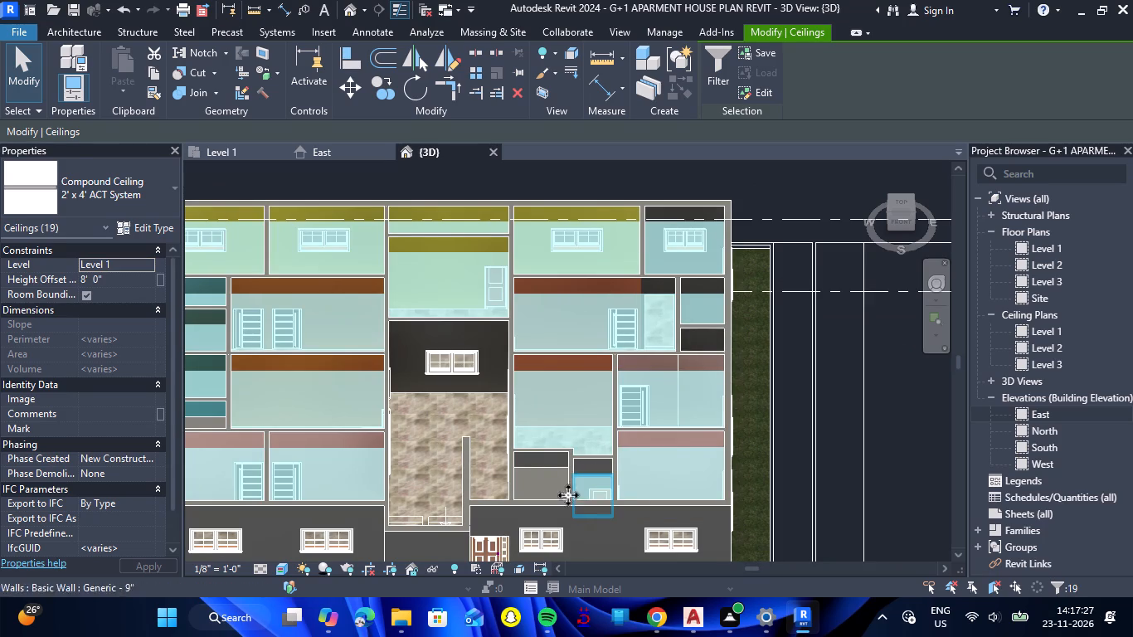
left_click(541, 474, "ctrl")
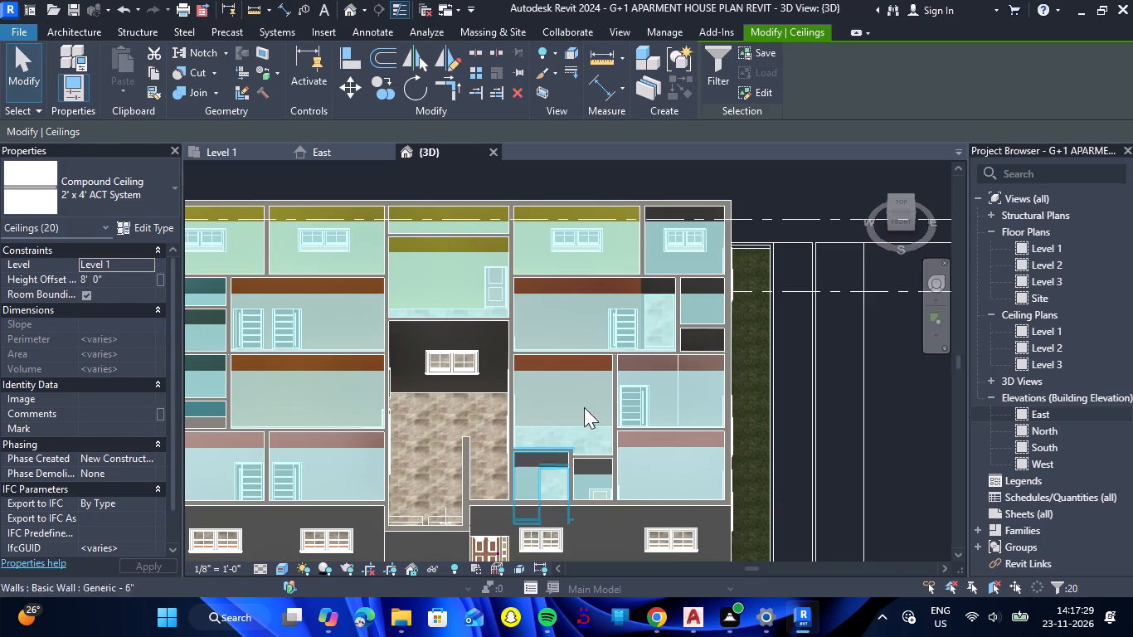
left_click(130, 277)
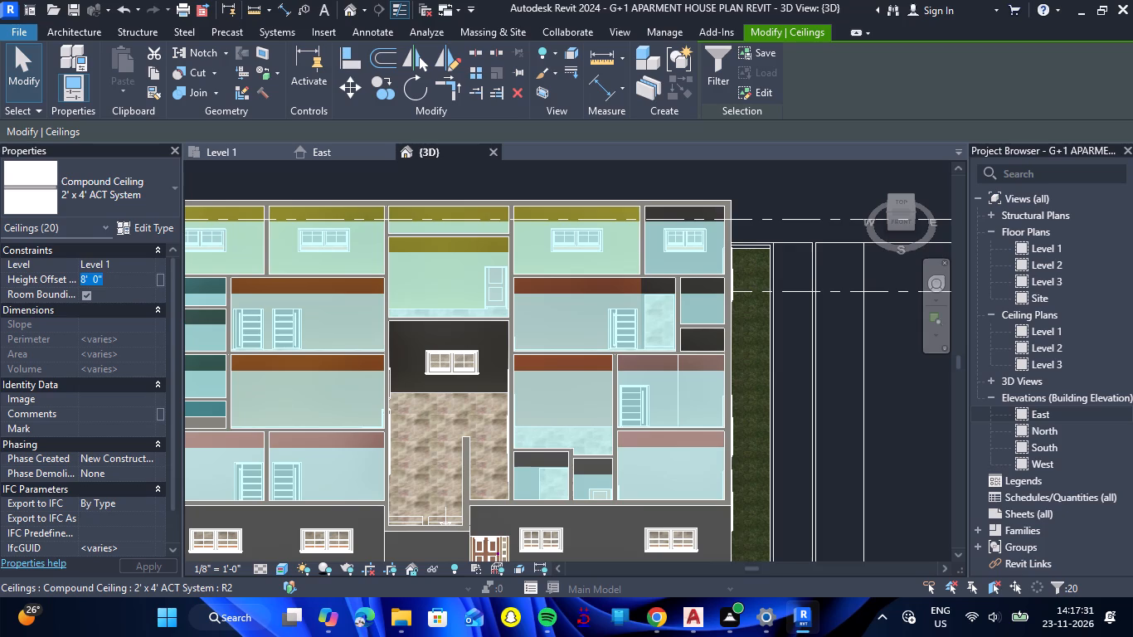
type("9'")
key("Return")
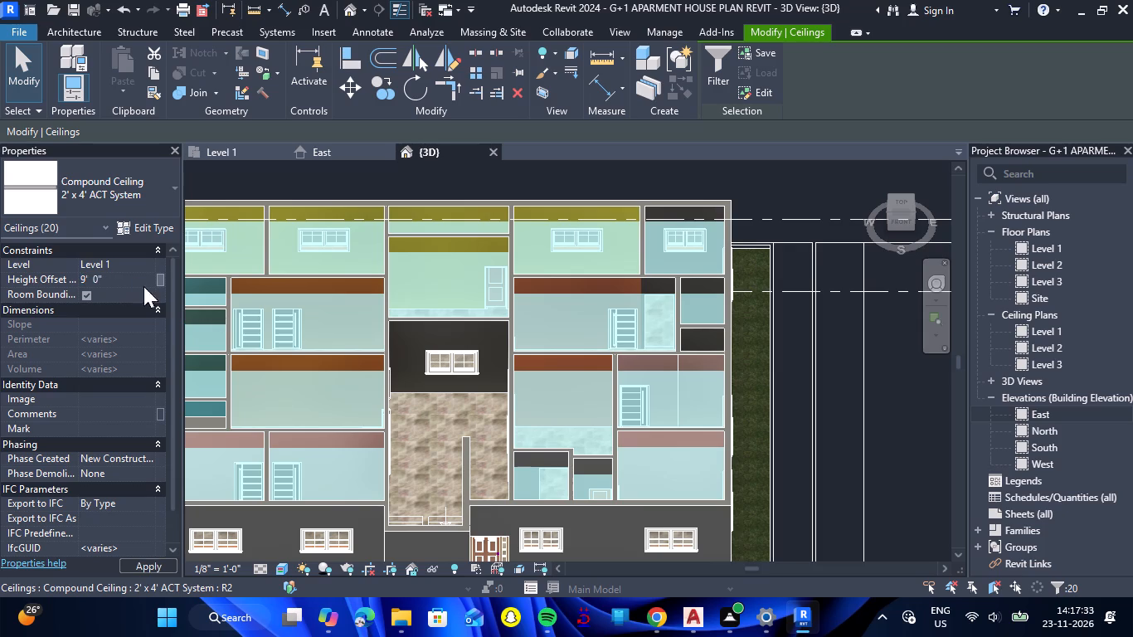
Place an automatic ceiling in the northeastern apartment's toilet and set the ceiling placement height offset to 9'.
scroll(477, 318, "down", 2)
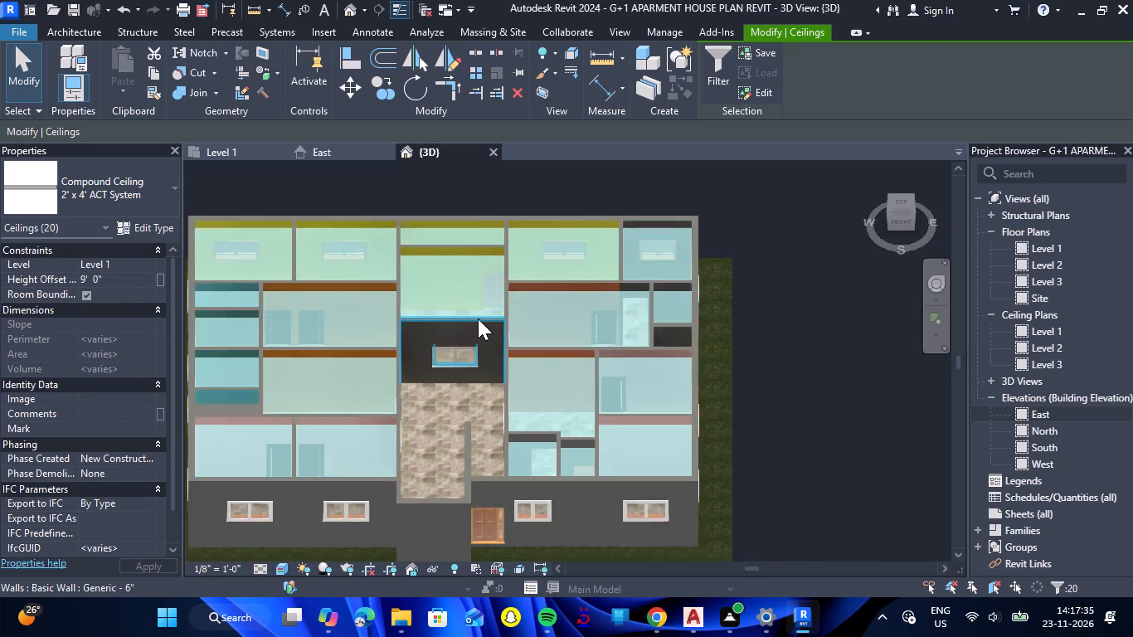
left_click(772, 362)
scroll(663, 338, "up", 8)
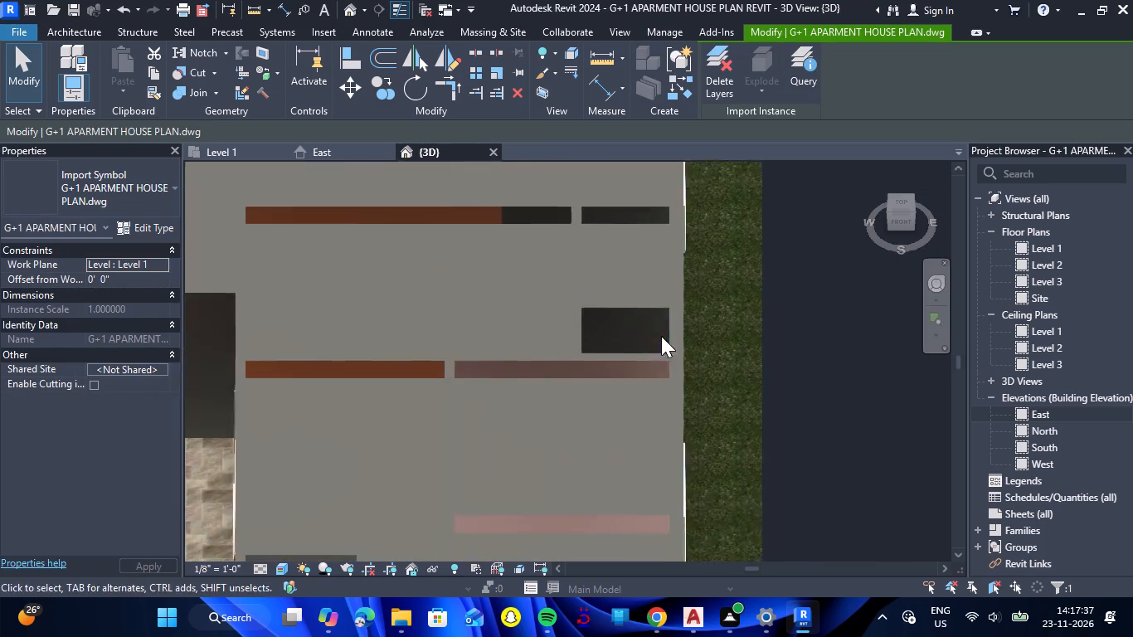
scroll(677, 323, "down", 7)
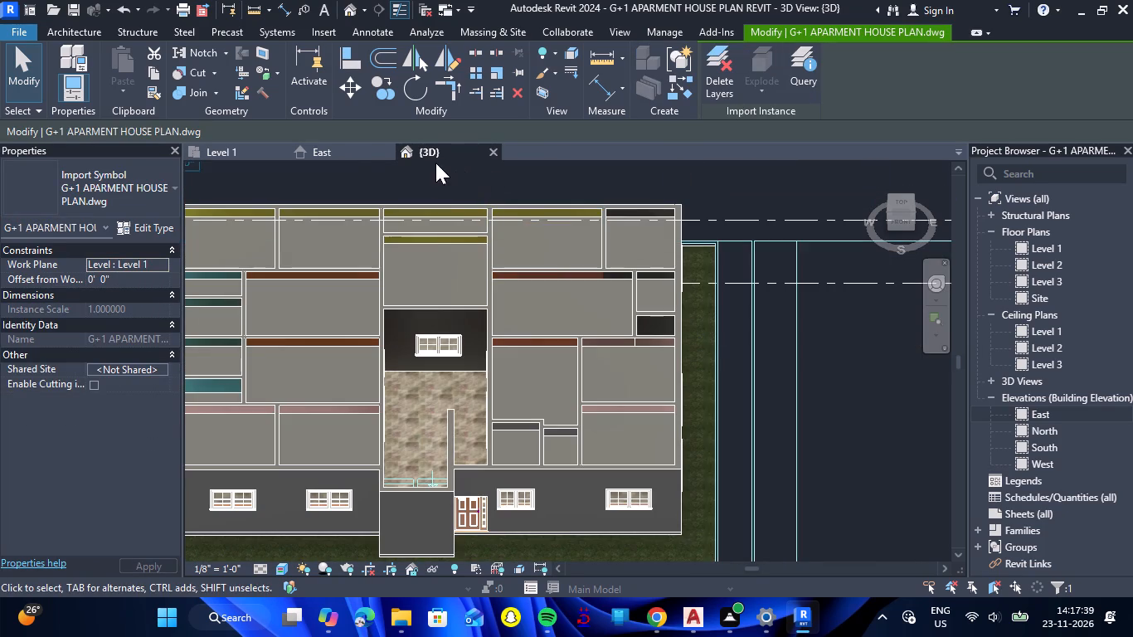
left_click(905, 203)
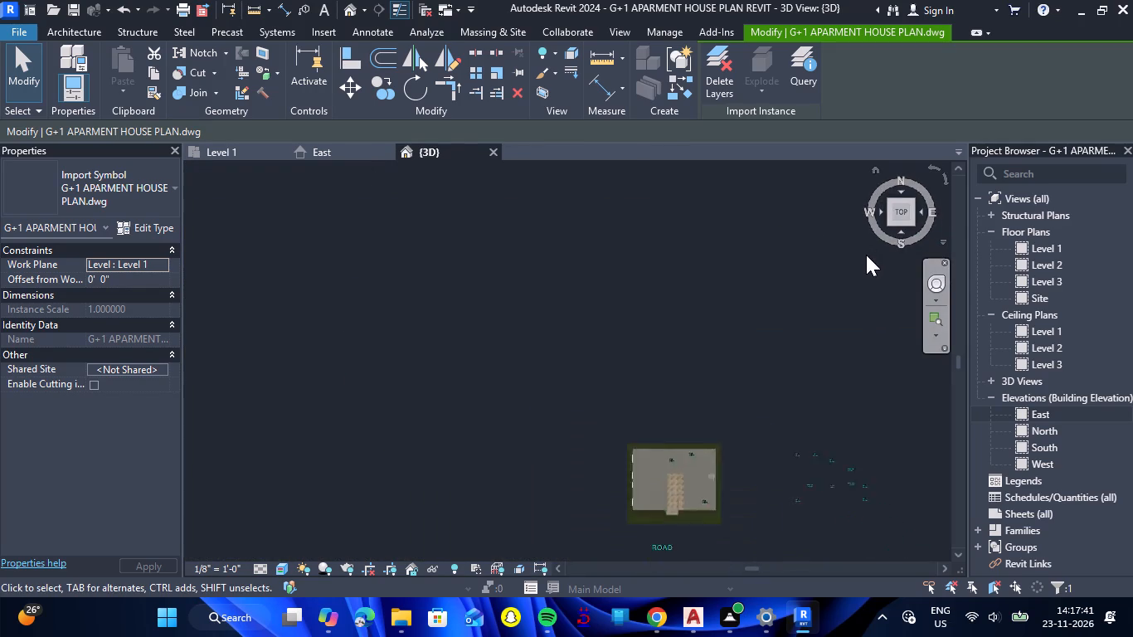
scroll(542, 285, "up", 8)
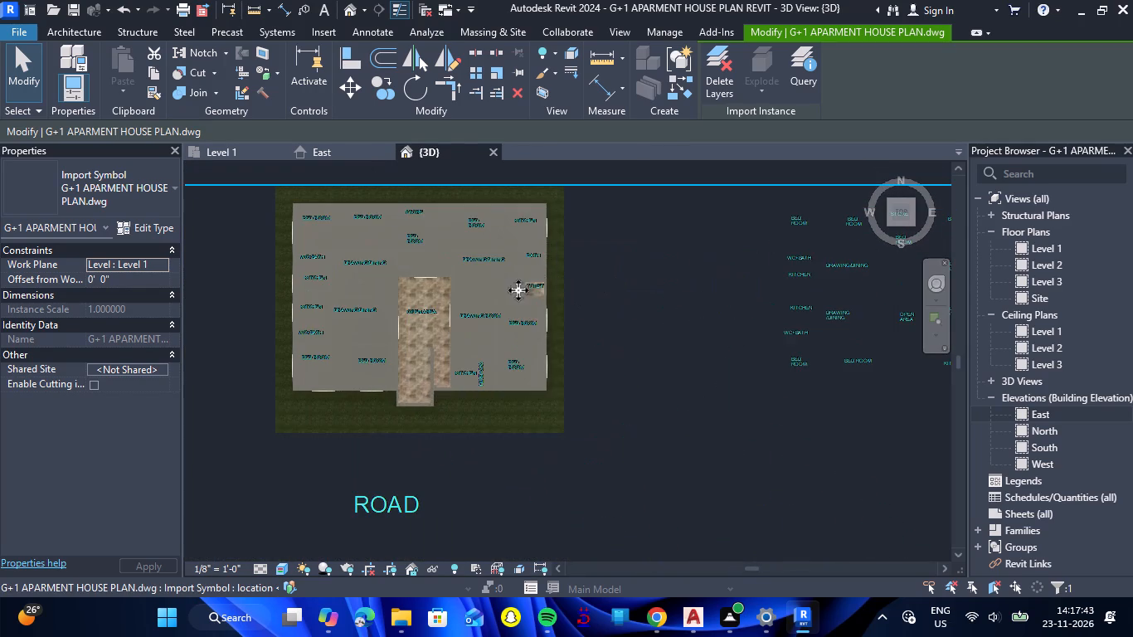
scroll(515, 291, "up", 9)
scroll(626, 263, "up", 2)
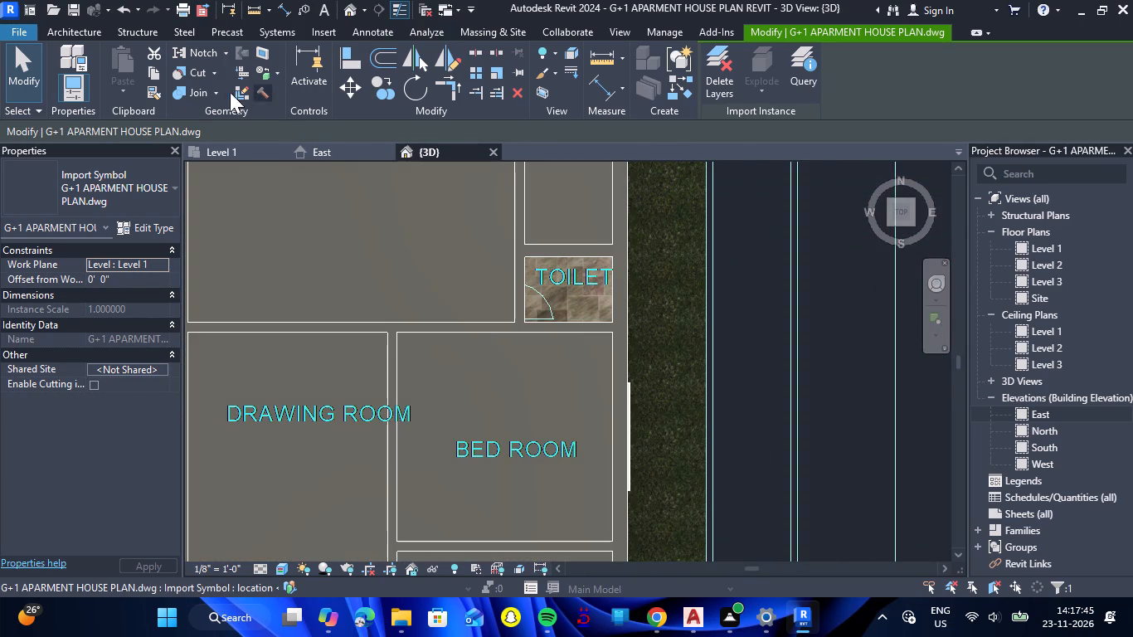
left_click(86, 33)
left_click(316, 82)
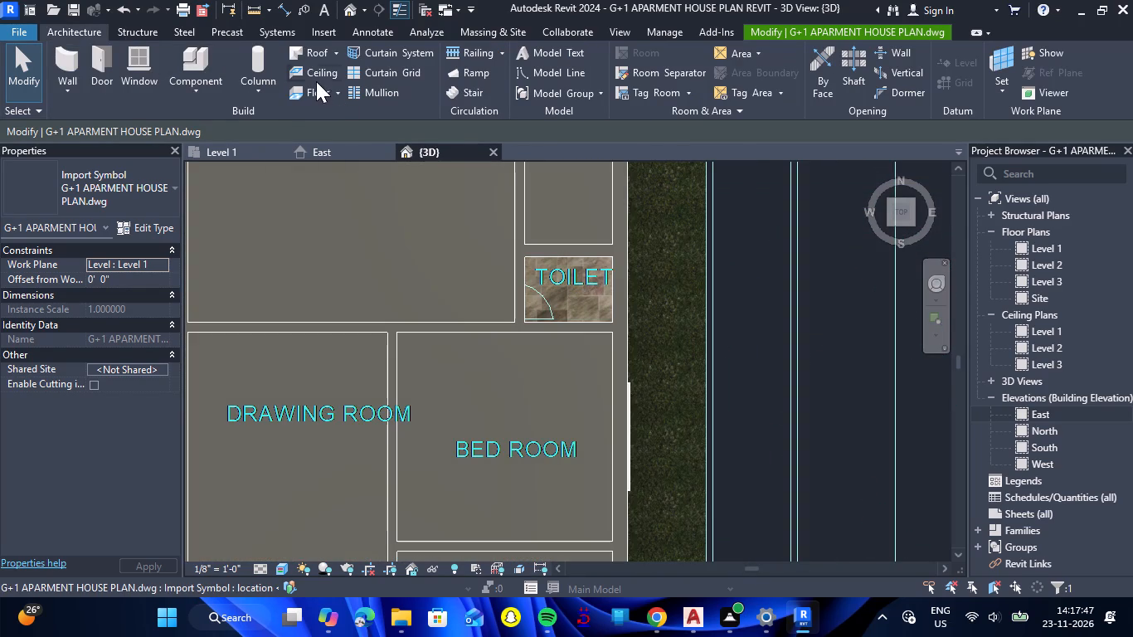
left_click(319, 75)
left_click(562, 275)
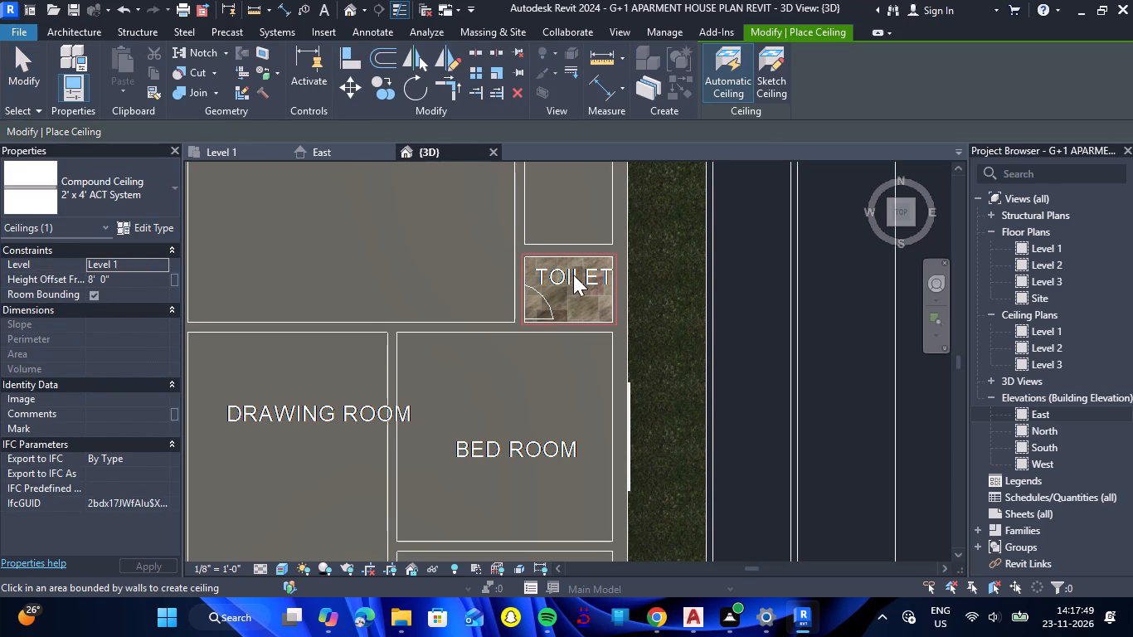
left_click(120, 284)
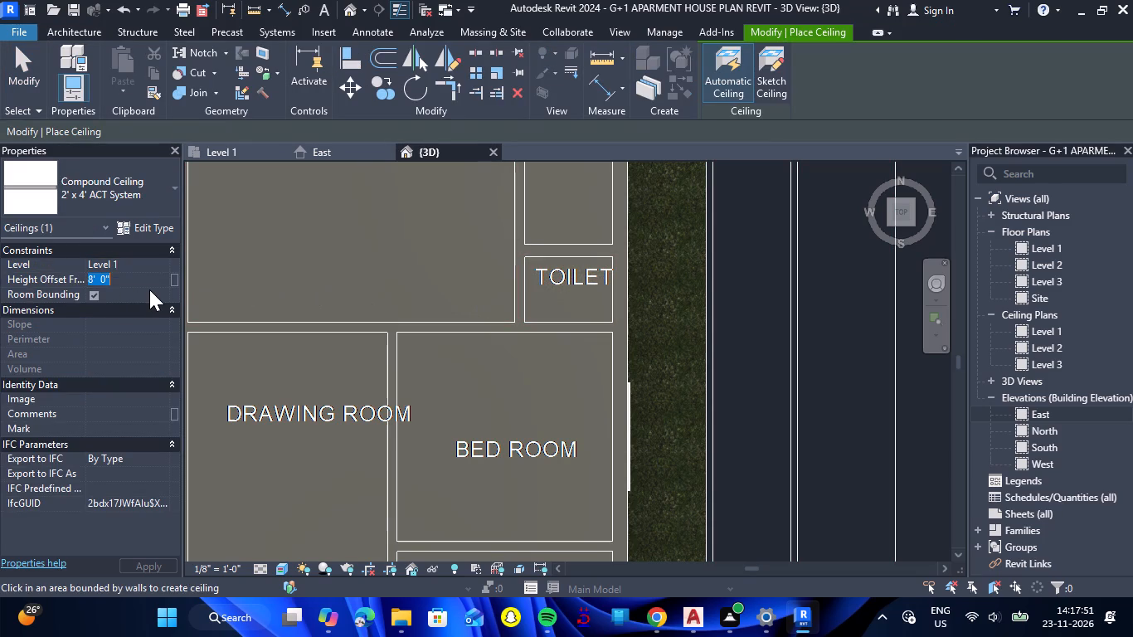
type("9'")
key("Return")
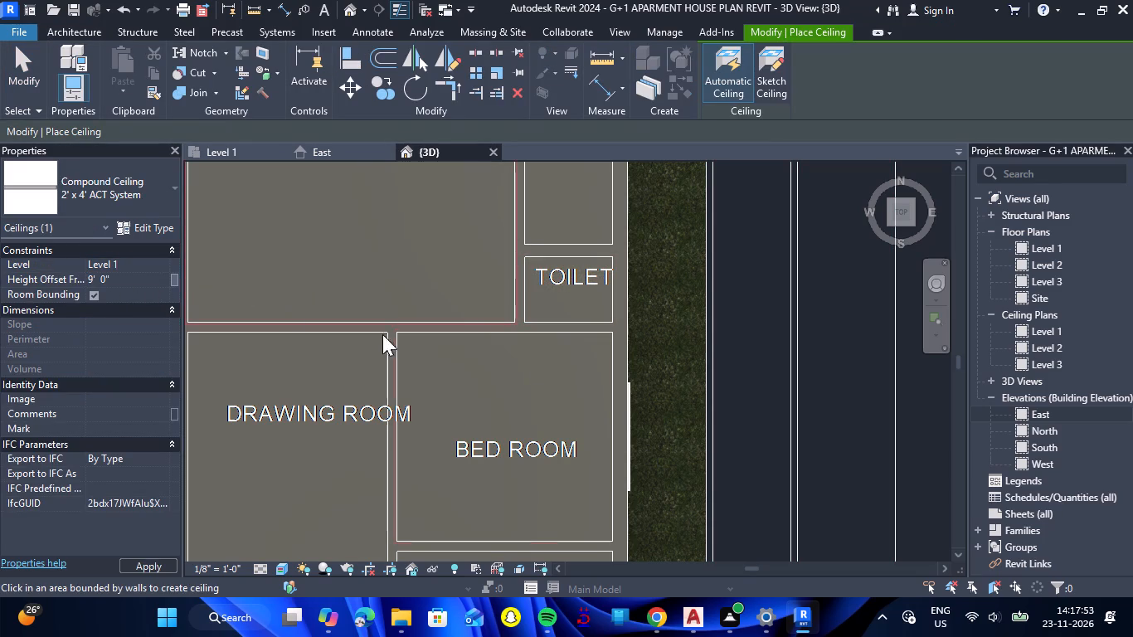
key("Escape")
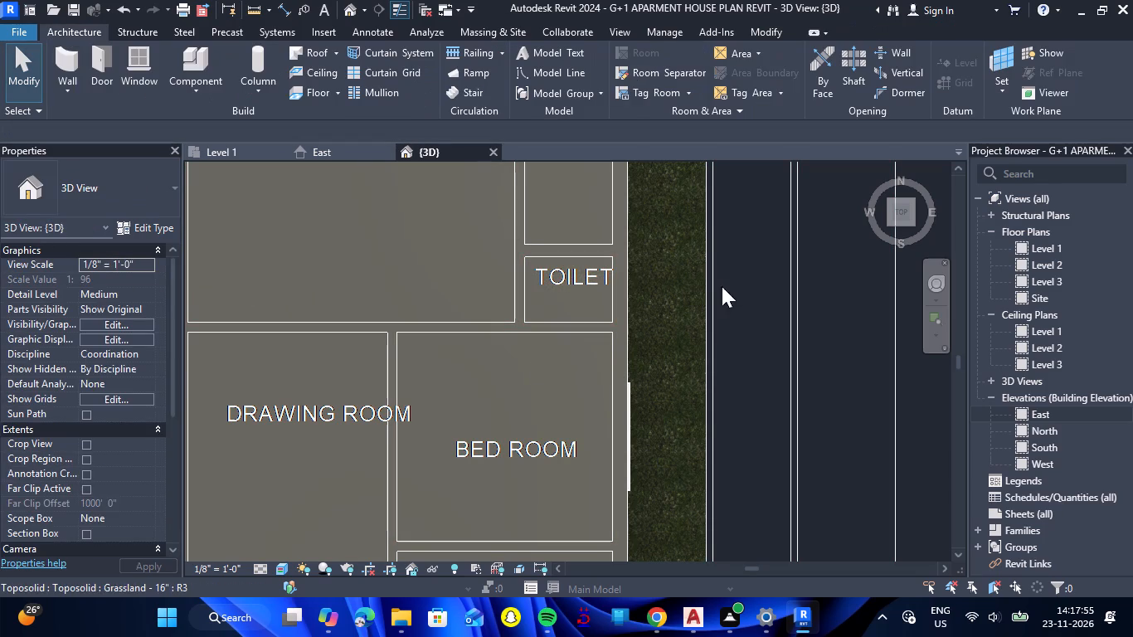
Set the placed toilet ceiling's height offset from Level 1 to 9'.
left_click(905, 223)
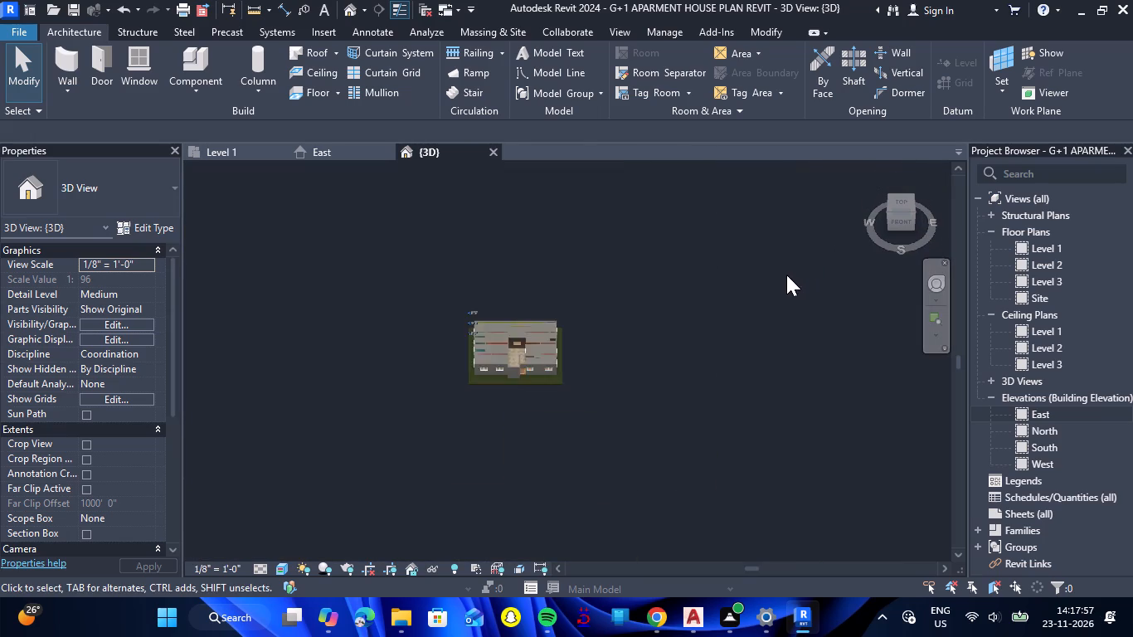
scroll(539, 302, "up", 16)
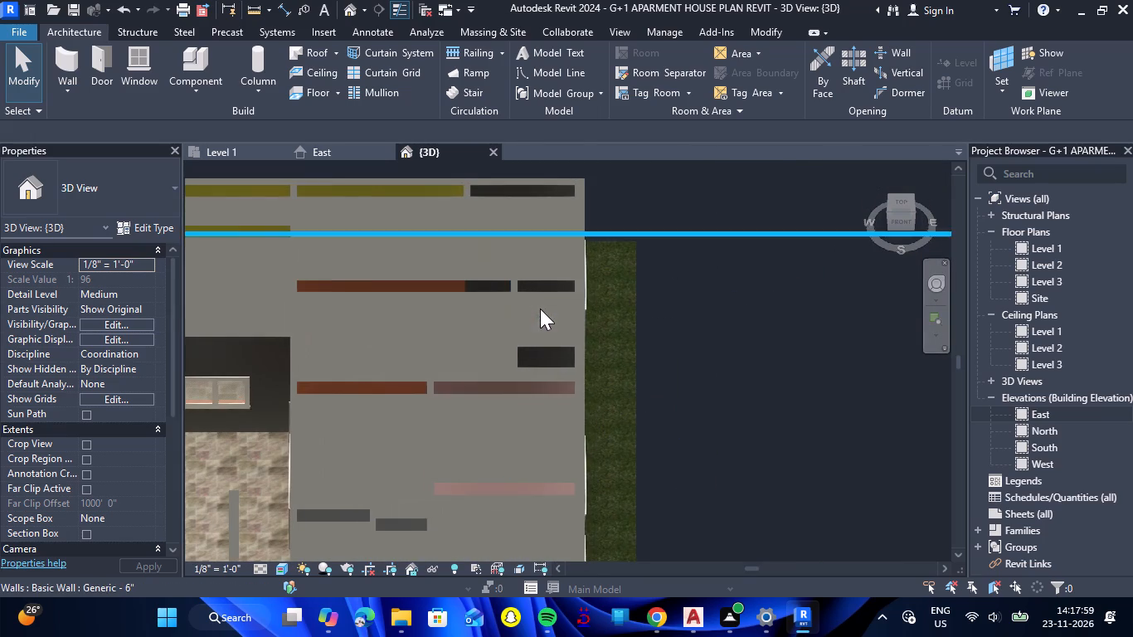
left_click(554, 367)
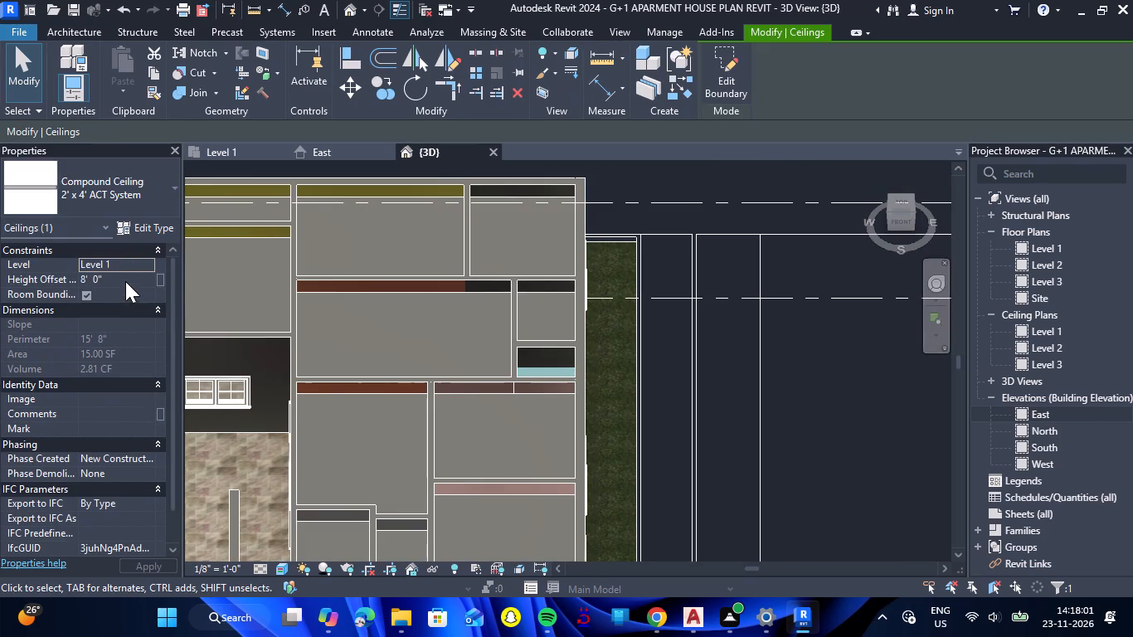
left_click(125, 281)
type("9'")
key("Return")
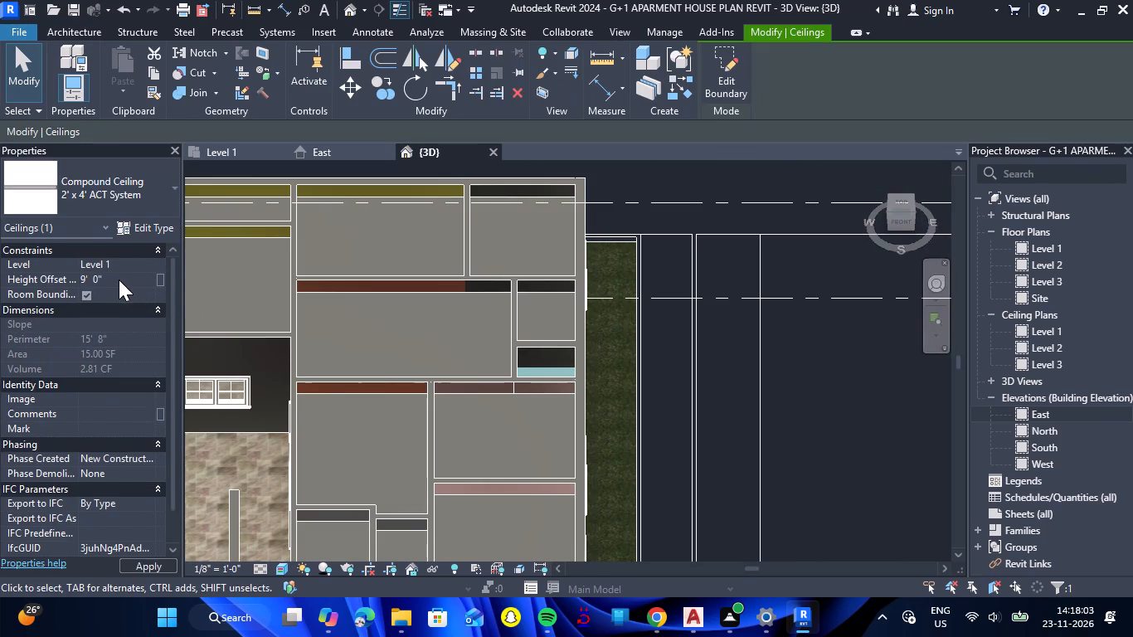
left_click(776, 361)
scroll(780, 360, "down", 5)
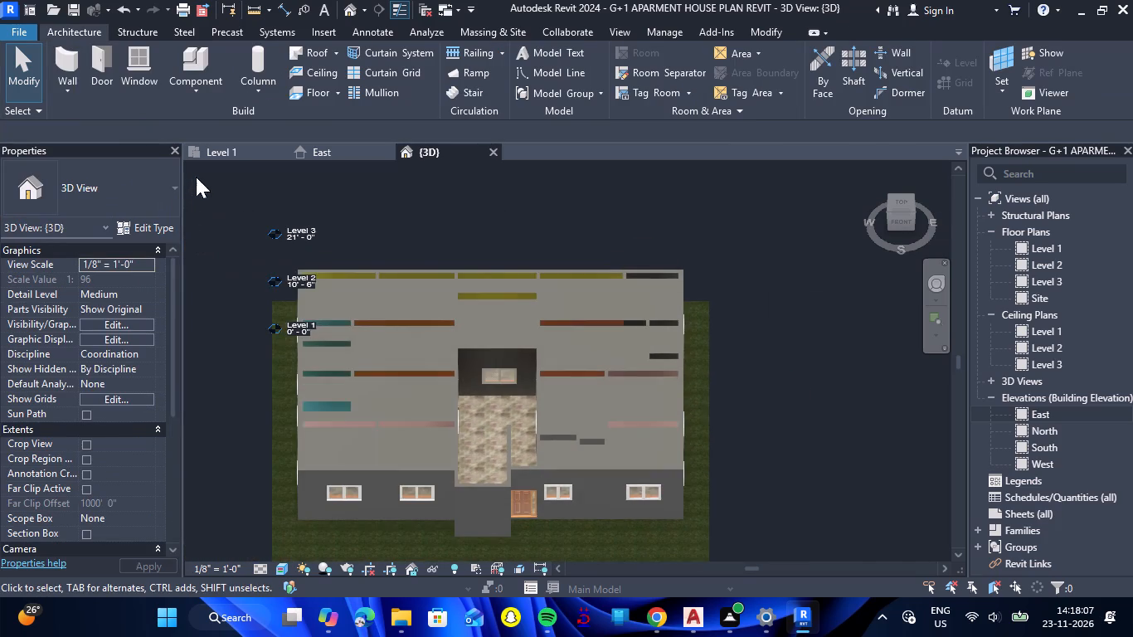
Start a stair on the Level 1 floor plan with a 3' 6" actual run width and location line Run: Left.
left_click(217, 153)
scroll(284, 201, "down", 4)
scroll(484, 431, "up", 5)
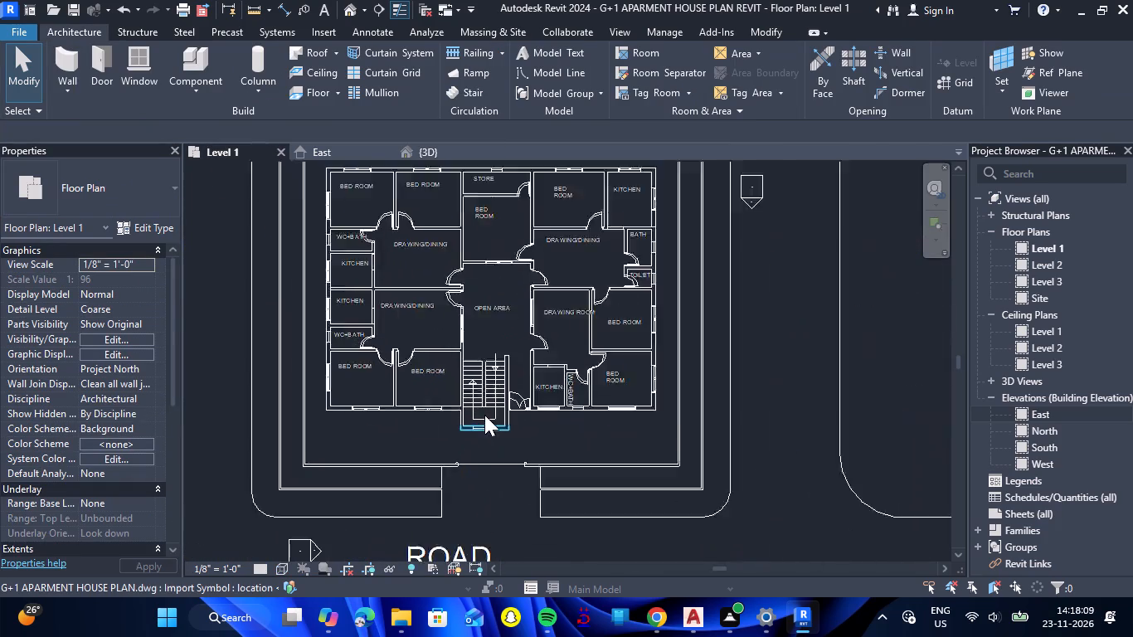
scroll(484, 354, "up", 3)
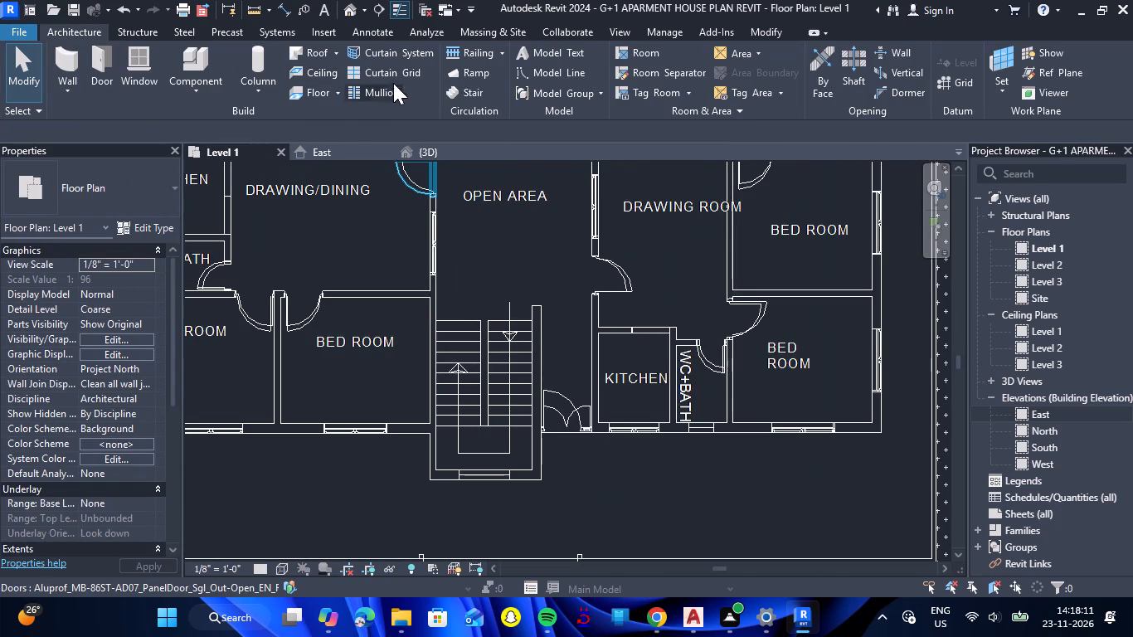
left_click(464, 88)
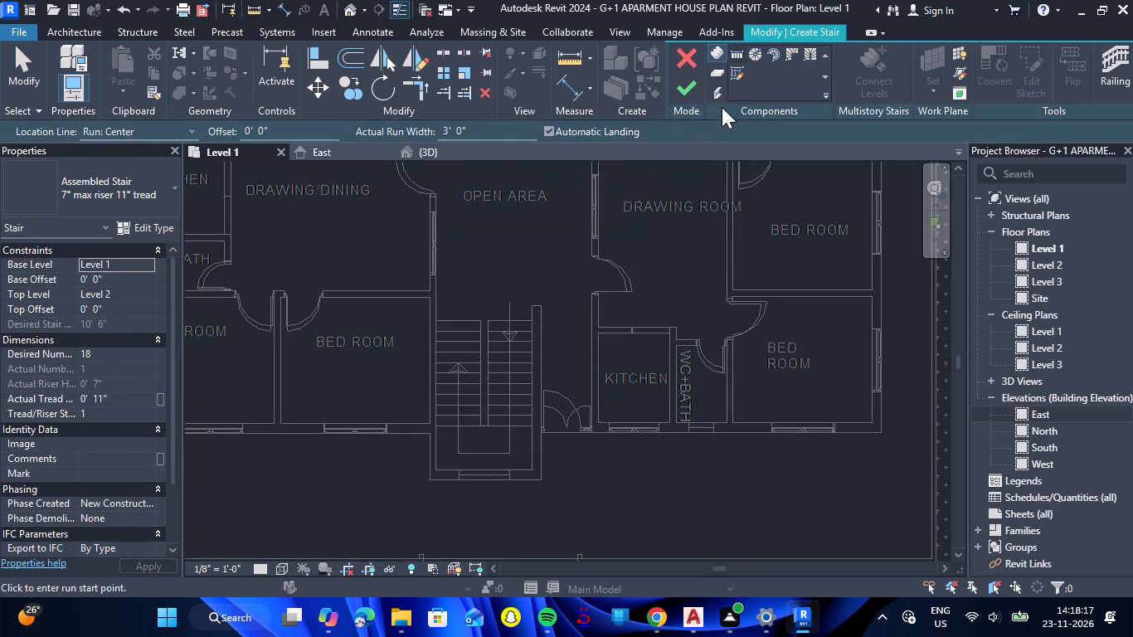
left_click(487, 136)
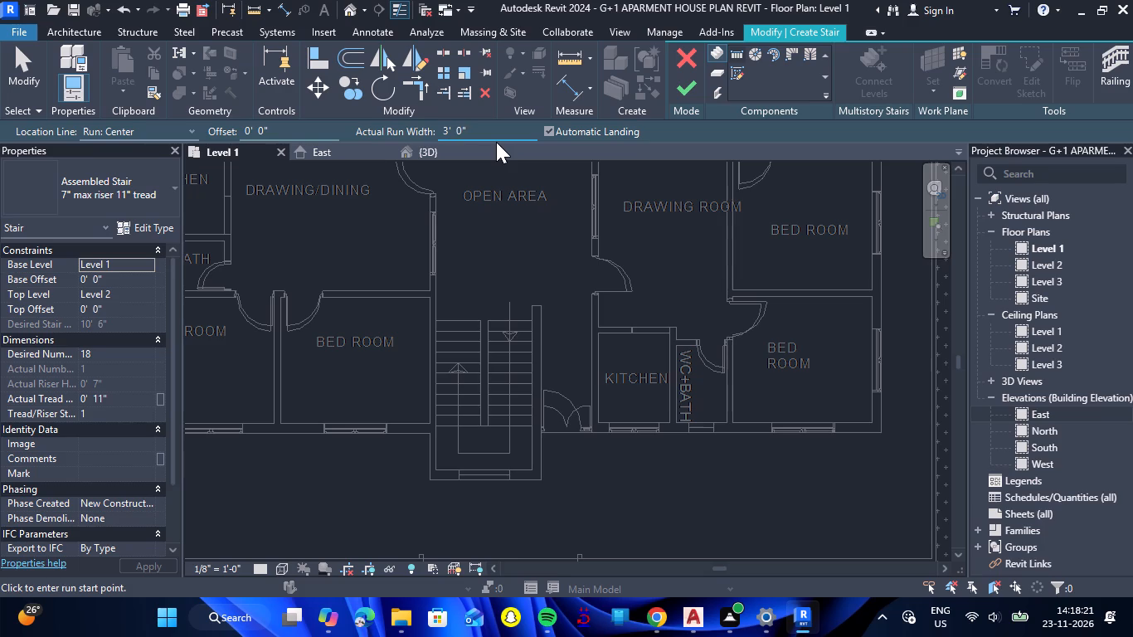
key("BackSpace")
key("BackSpace")
key("6")
key("shift+quotedbl")
key("Return")
left_click(197, 131)
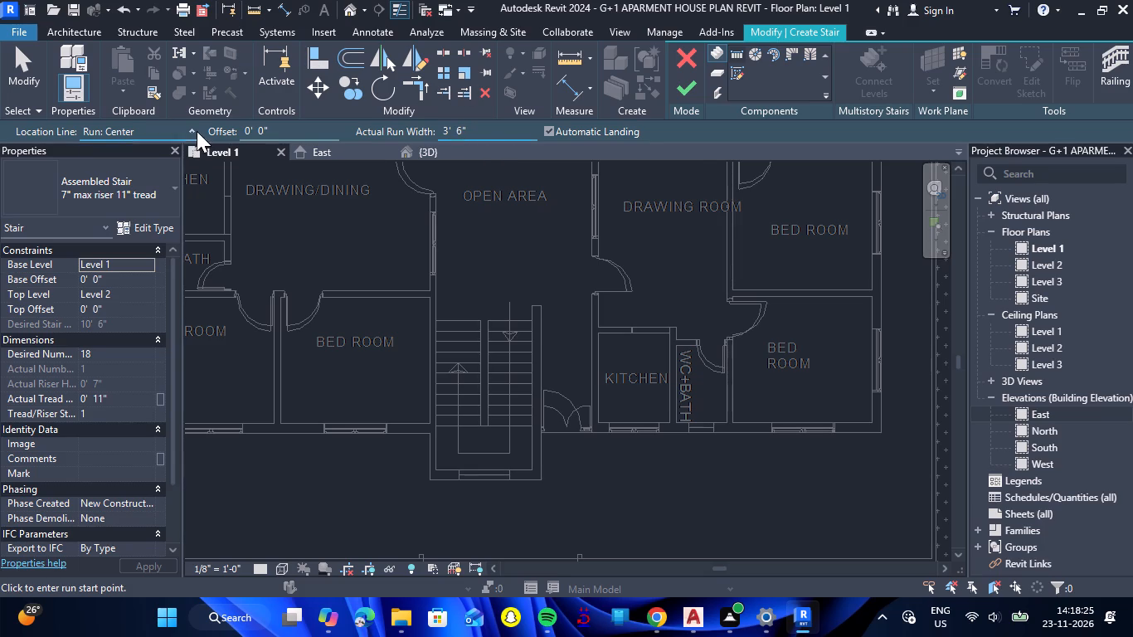
left_click(170, 163)
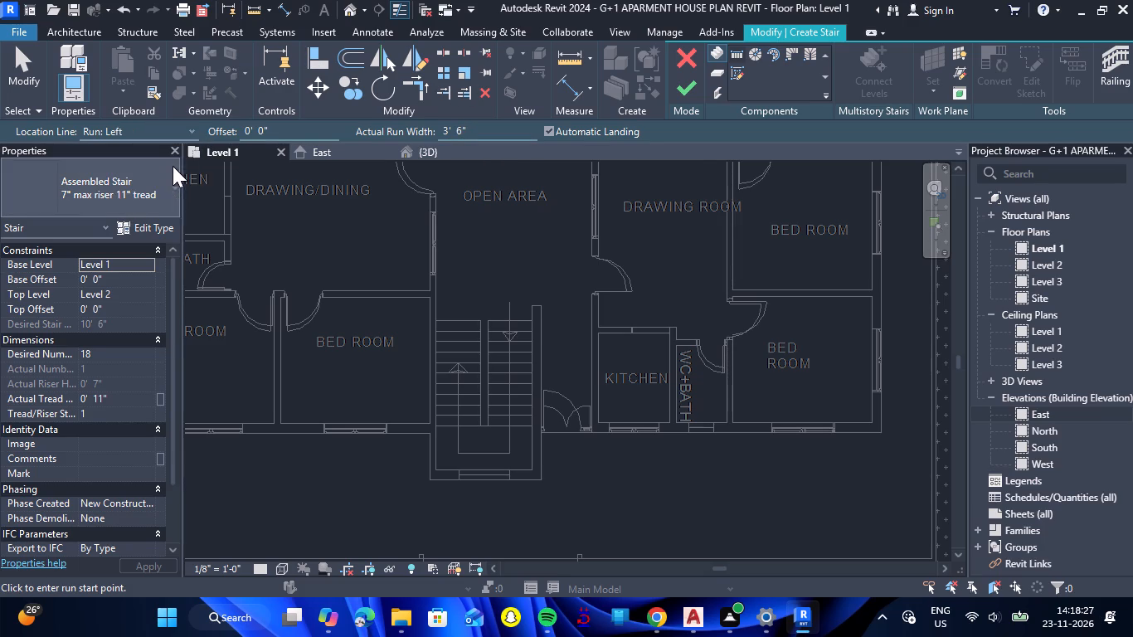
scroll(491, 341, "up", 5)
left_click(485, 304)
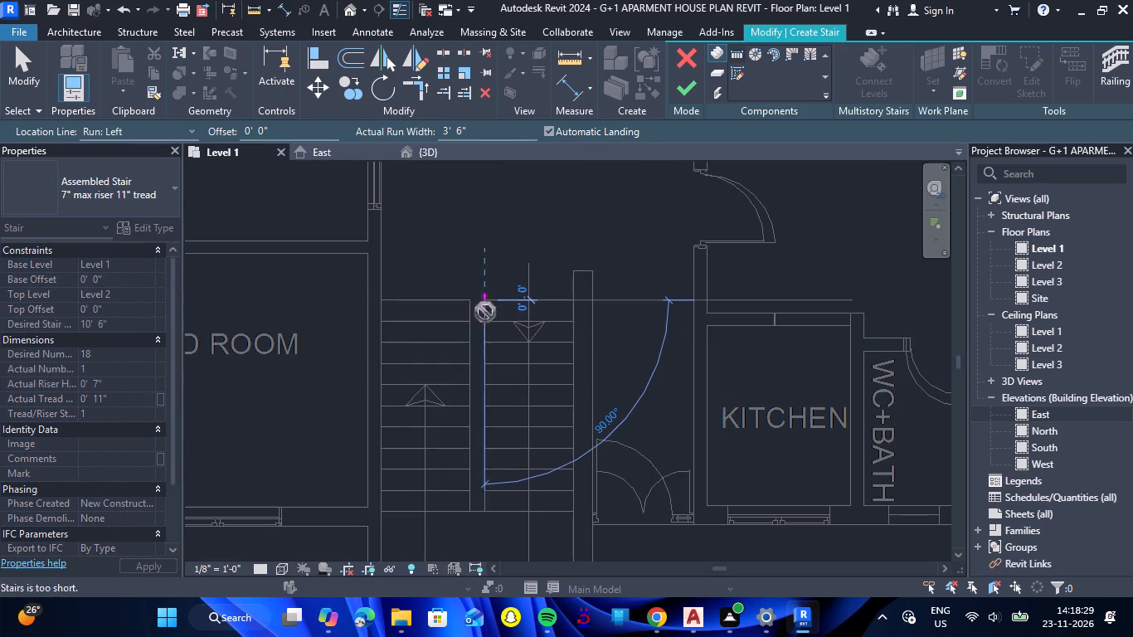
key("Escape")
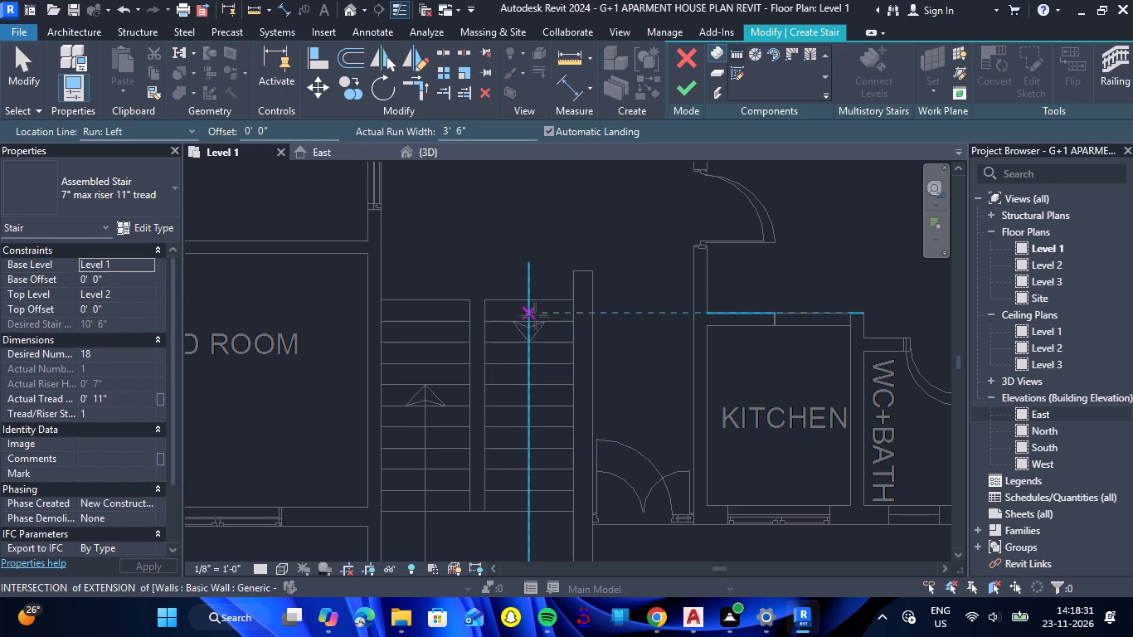
Create a U-shaped stair over the CAD outline with 22 desired risers, an 8'-3" east run southward and an 8'-3" west run northward.
scroll(444, 238, "down", 3)
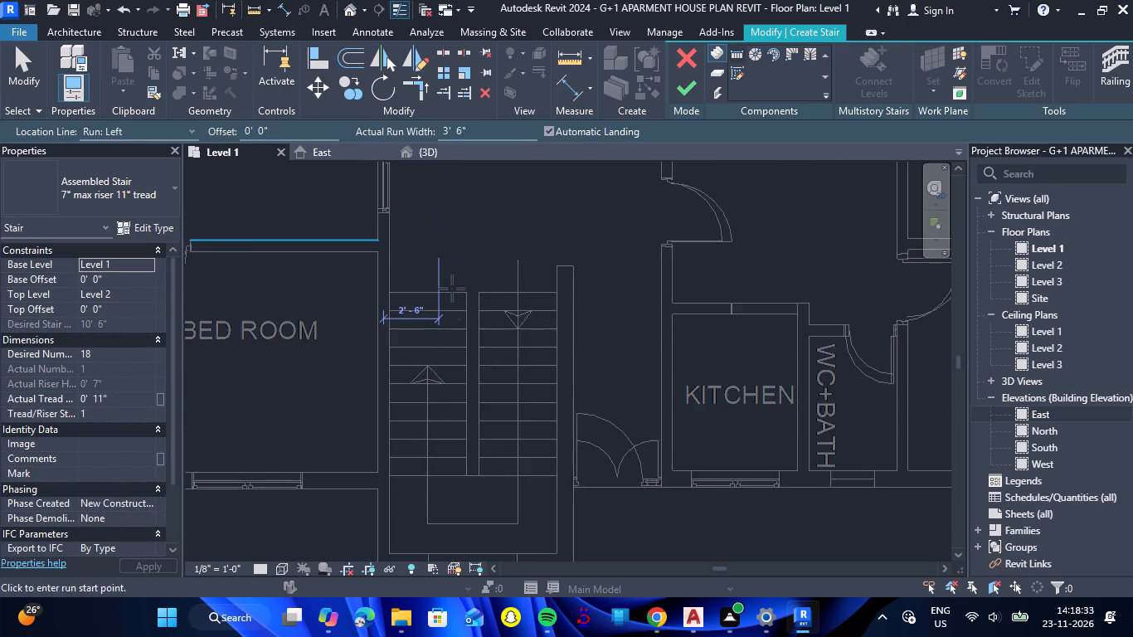
scroll(486, 343, "up", 3)
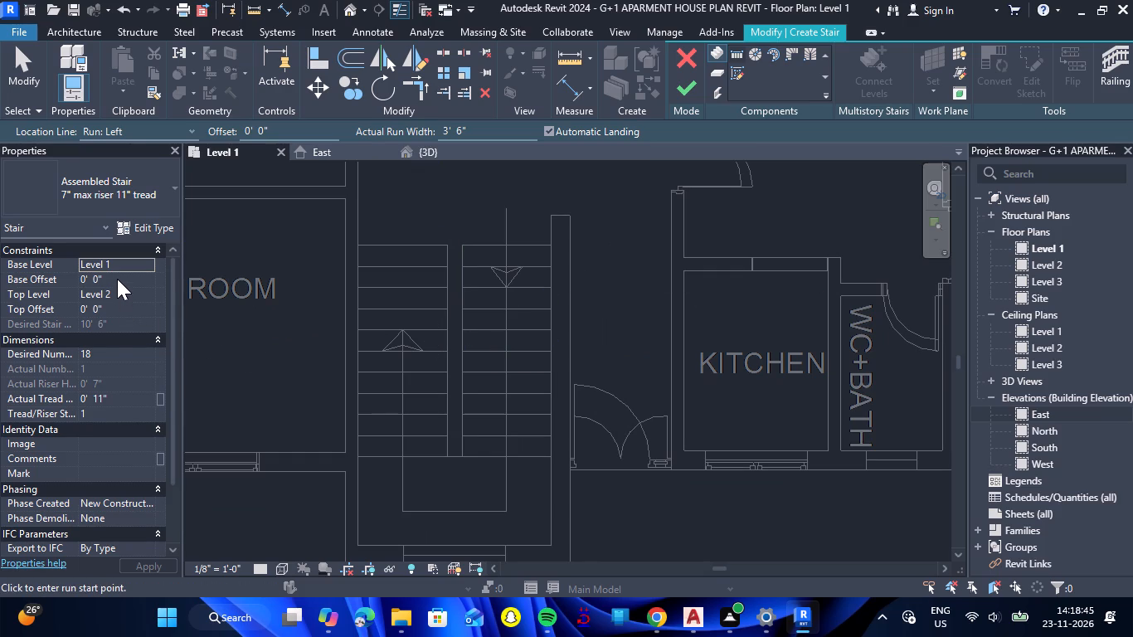
left_click(119, 352)
type("22")
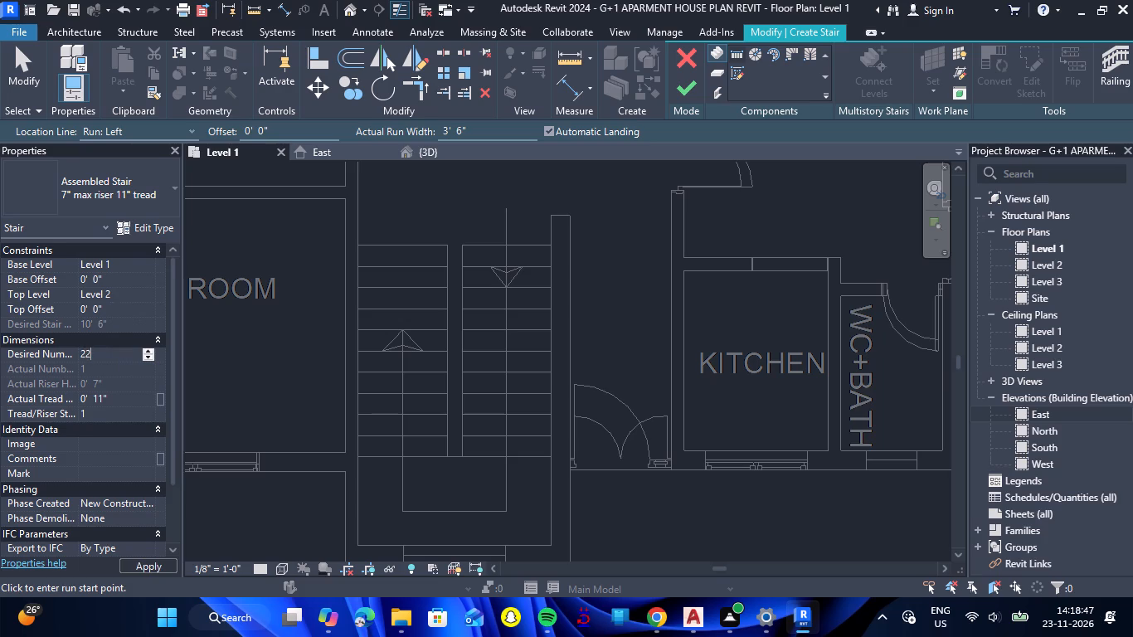
left_click(549, 249)
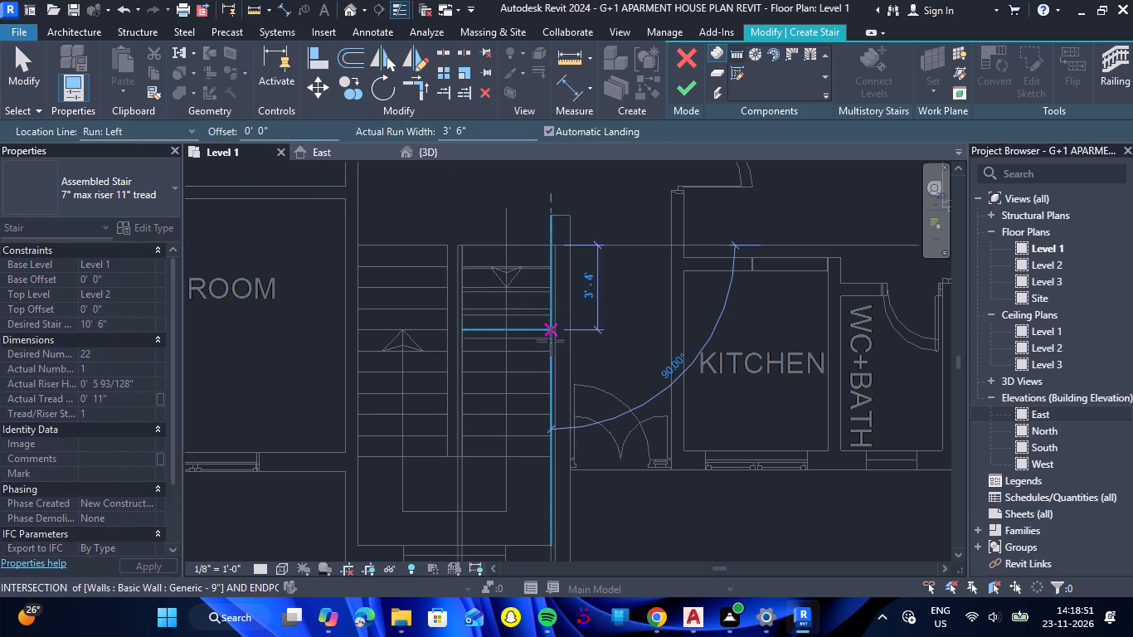
left_click(548, 460)
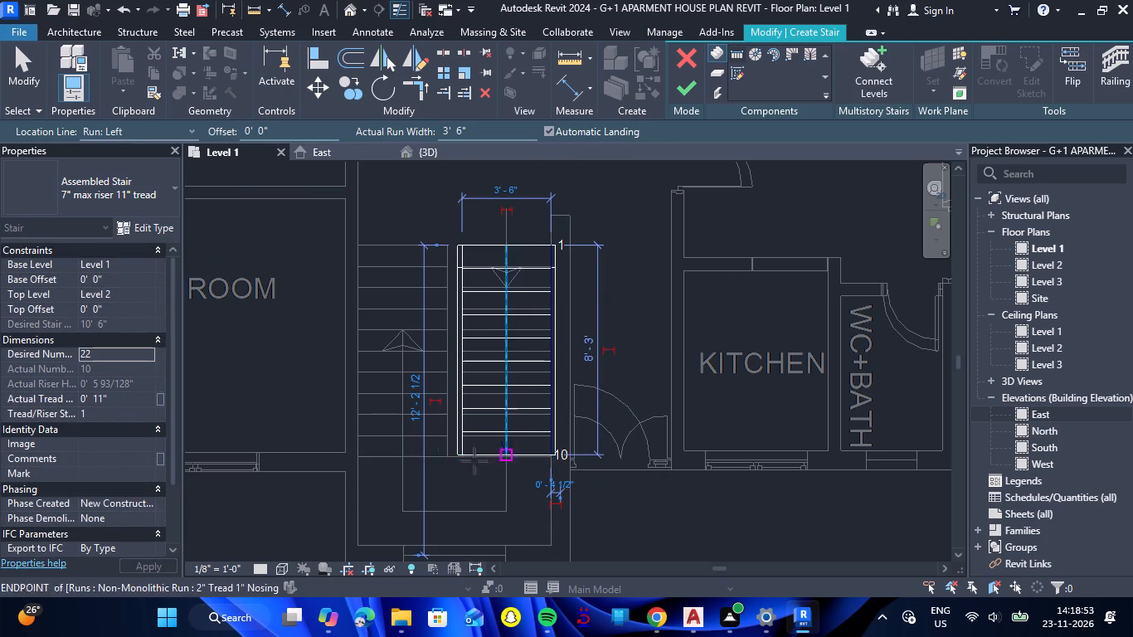
left_click(359, 456)
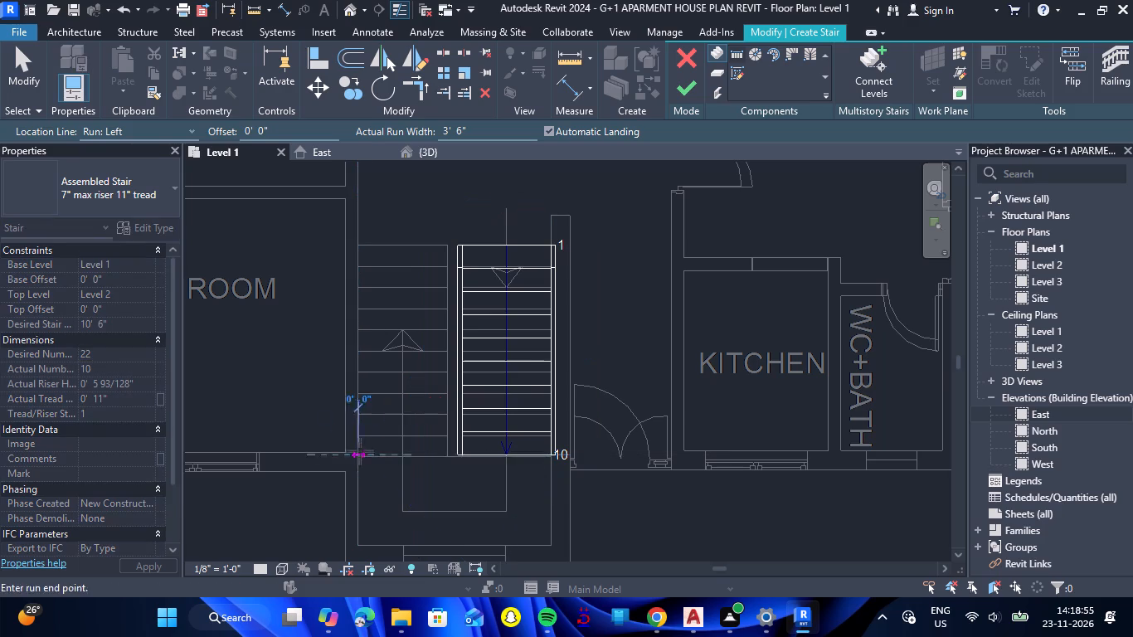
left_click(362, 247)
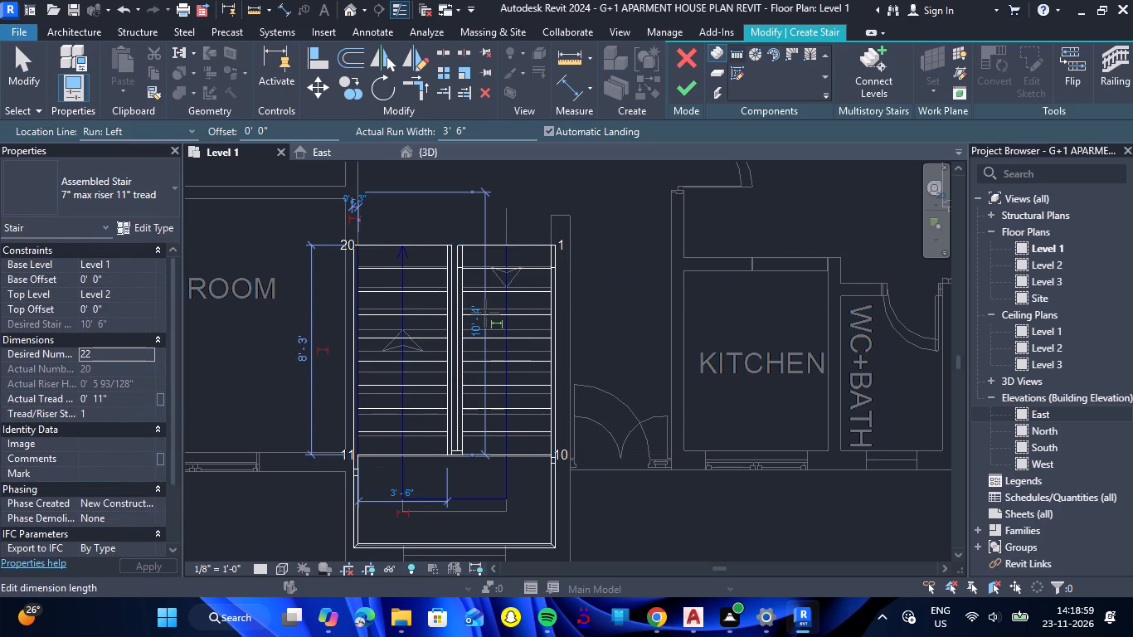
left_click(678, 95)
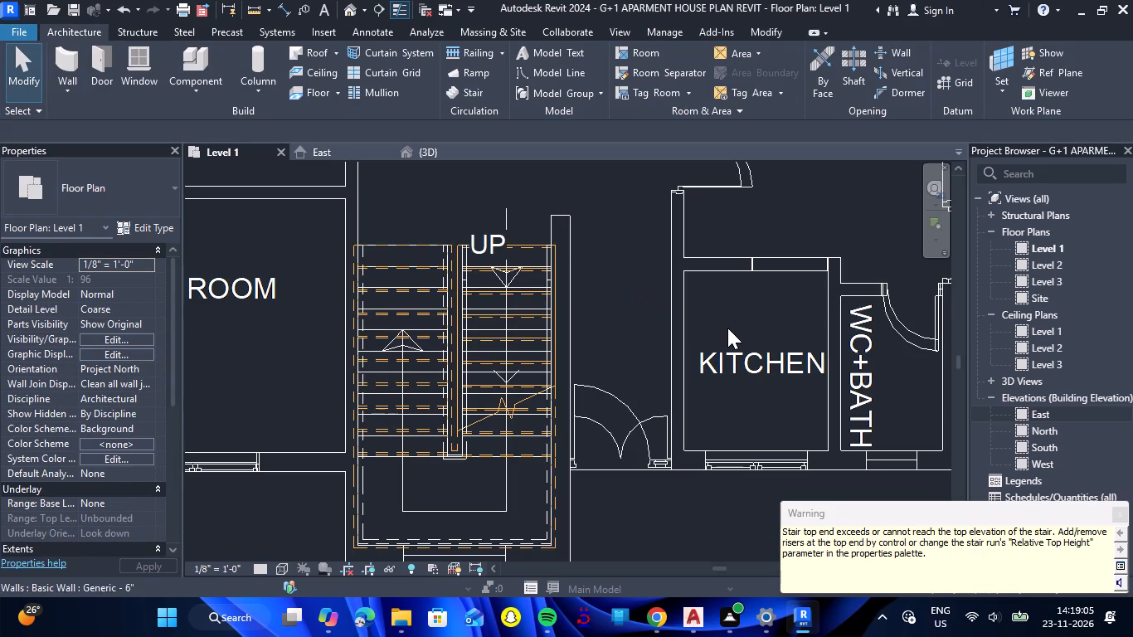
left_click(1118, 516)
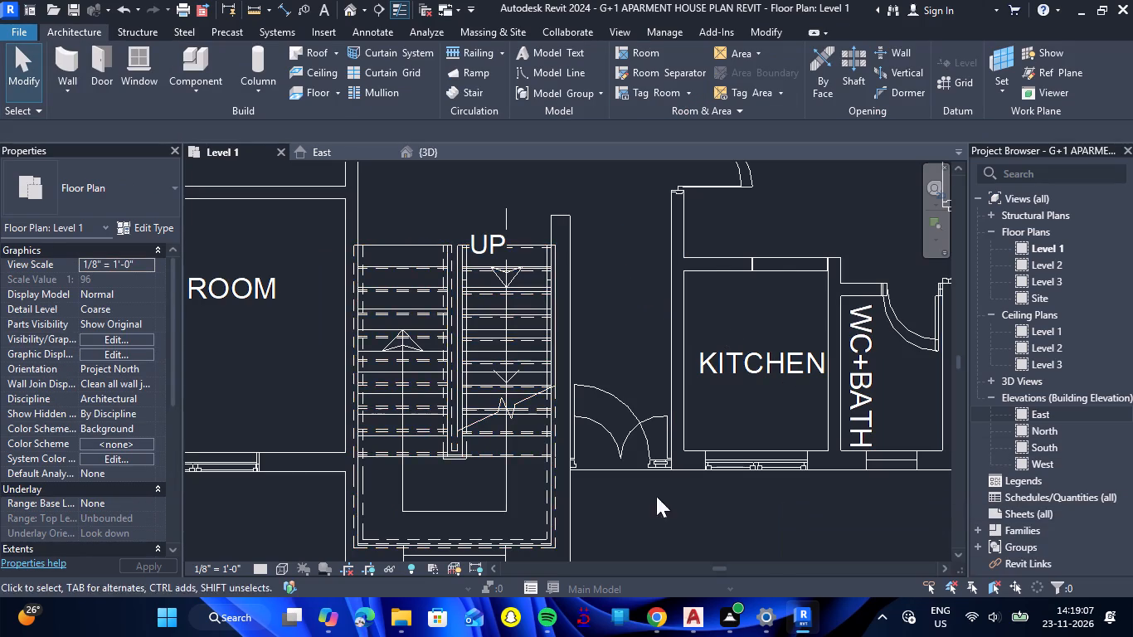
Reopen the new stair for editing and select the 2" stringer along the landing's southern edge.
scroll(472, 359, "down", 1)
scroll(484, 526, "up", 3)
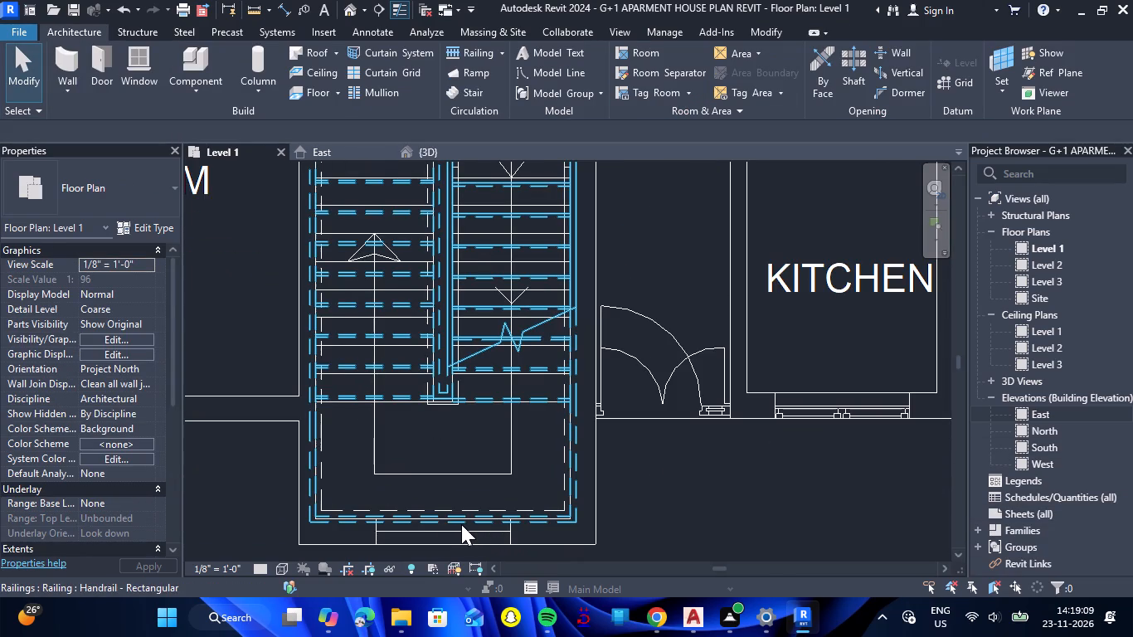
left_click(444, 527)
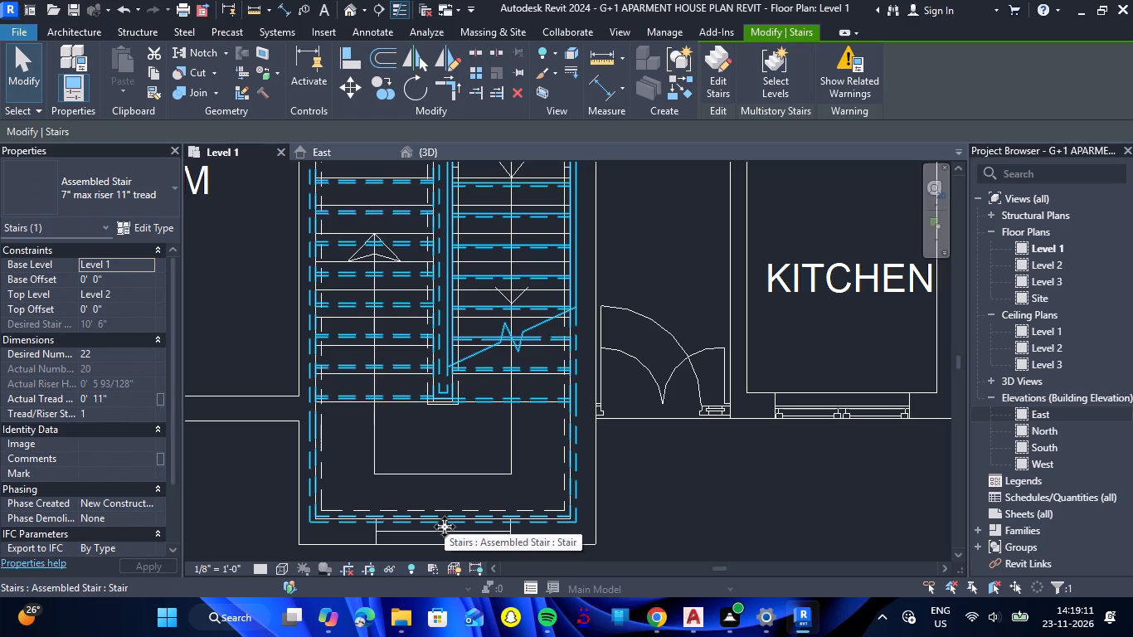
double_click(551, 521)
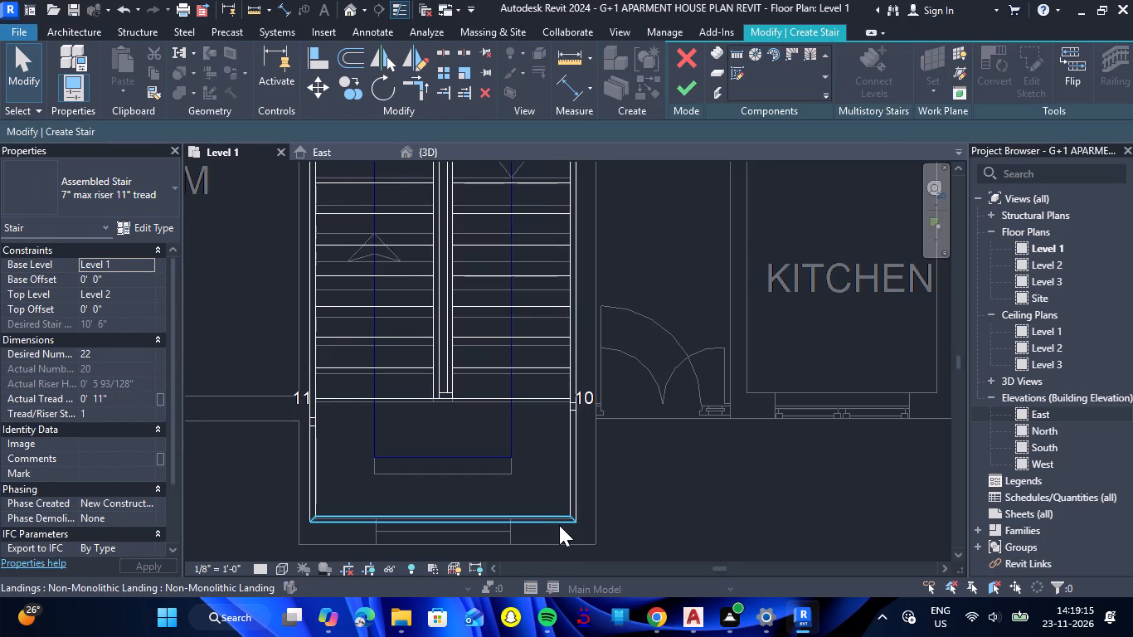
left_click(559, 525)
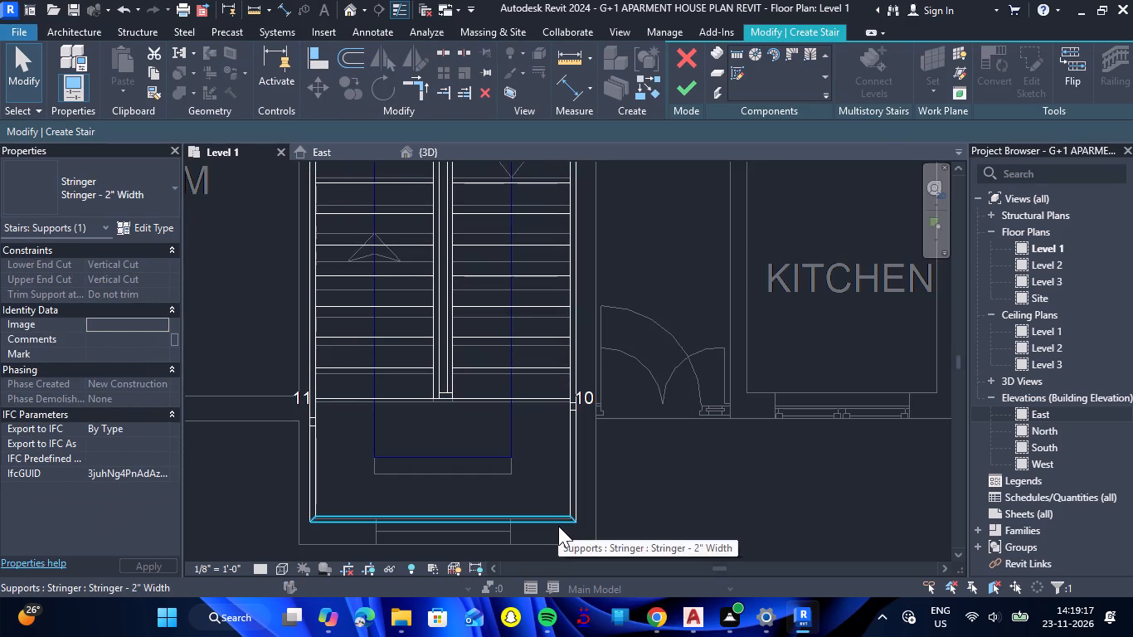
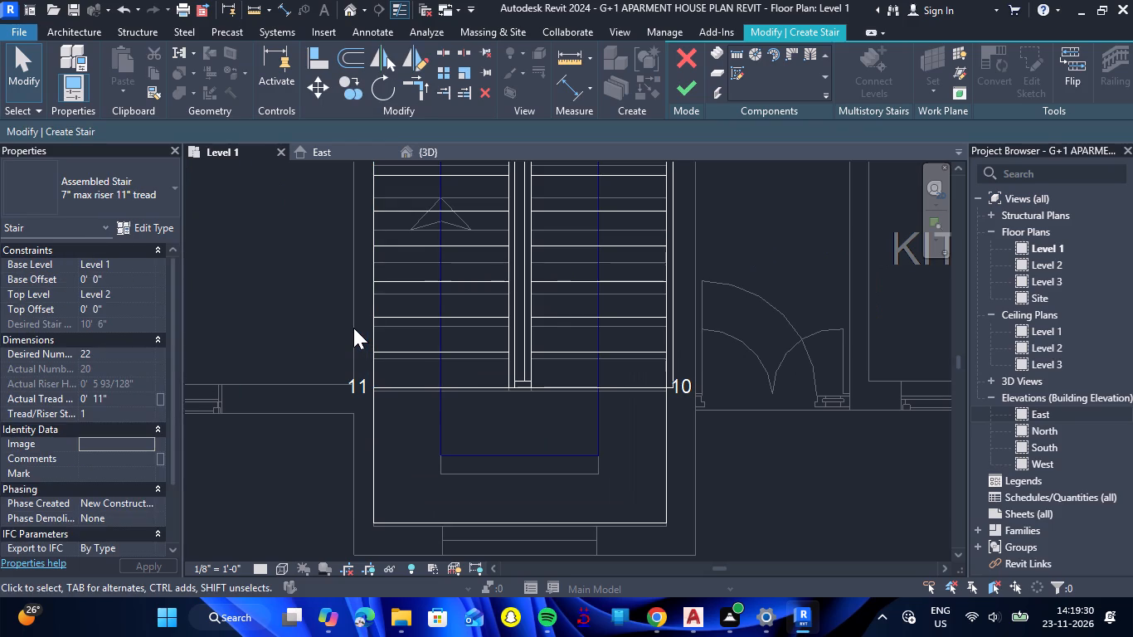
Delete the outer 2" wide stringer support beside the first stair run, next to the wall.
scroll(387, 350, "down", 6)
scroll(505, 260, "up", 4)
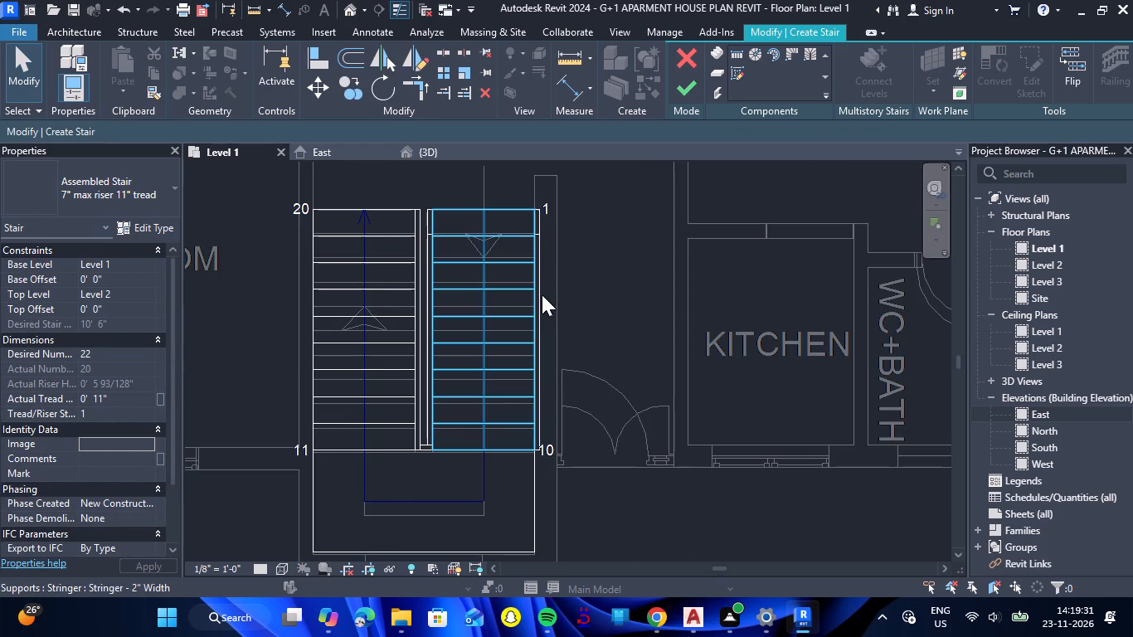
left_click(541, 295)
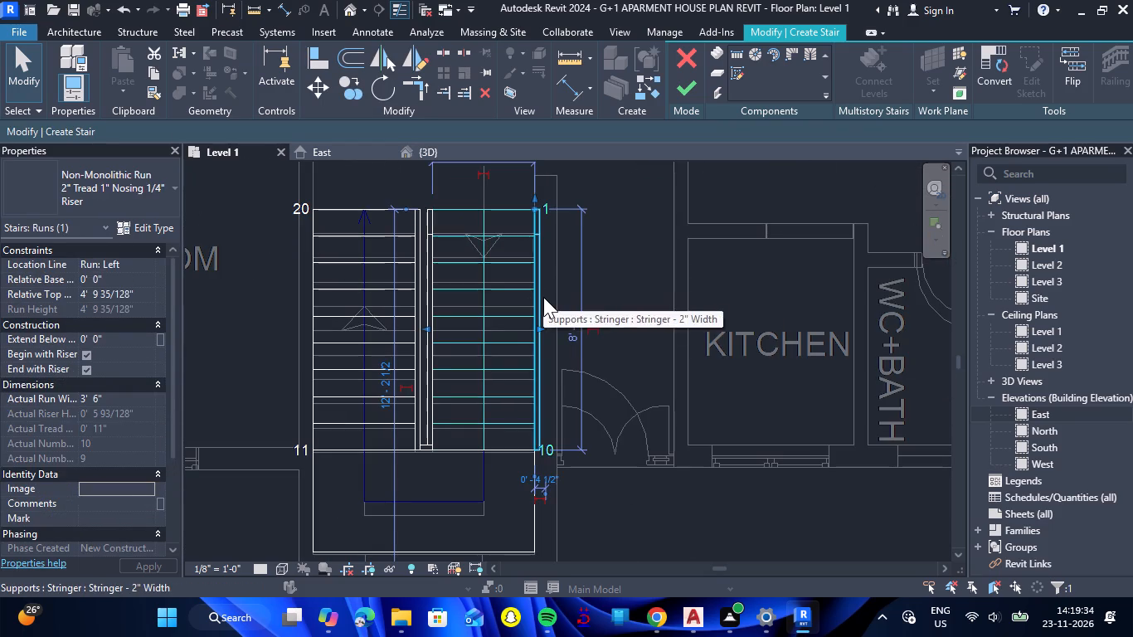
key("Escape")
left_click(537, 368)
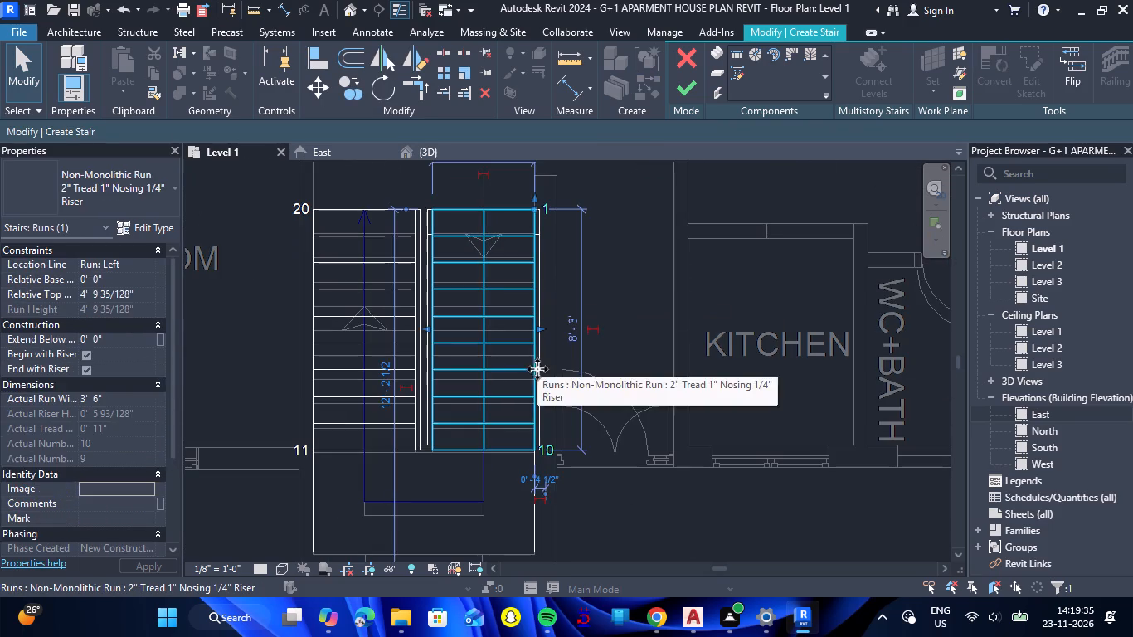
key("Escape")
key("Escape")
left_click(542, 390)
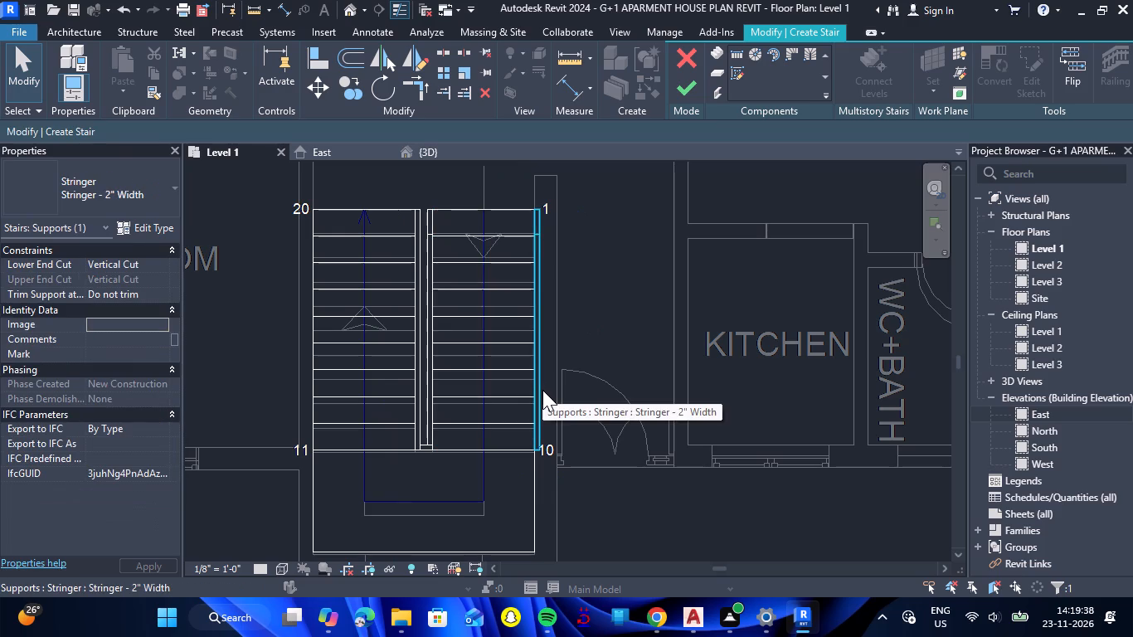
key("Delete")
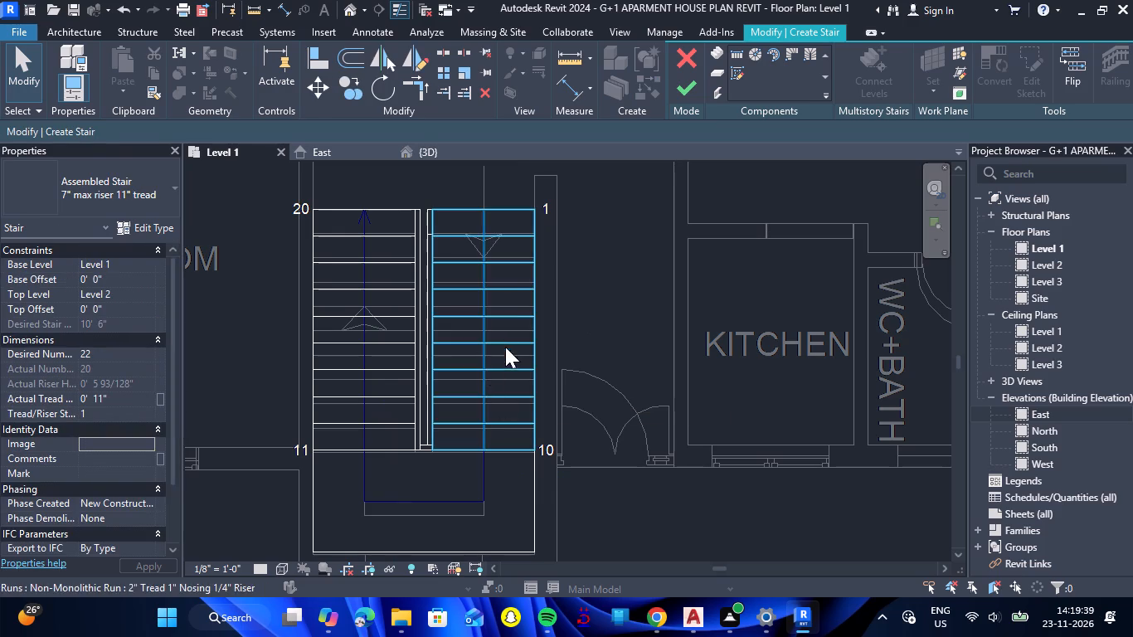
Check the stair in the 3D view and finish the stair edit.
left_click(437, 147)
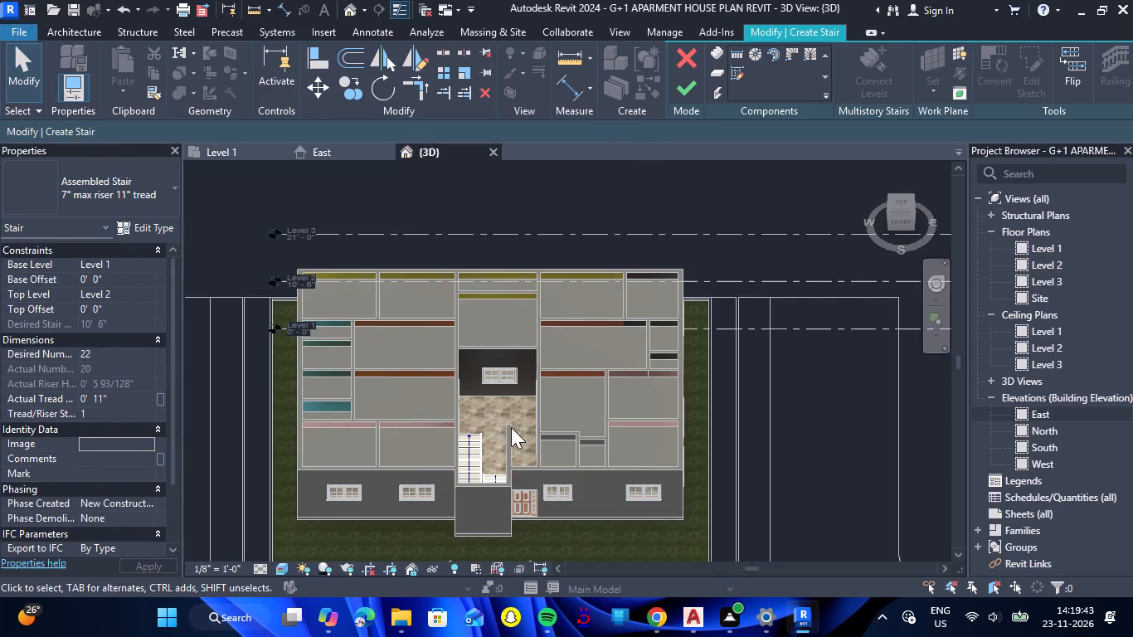
scroll(484, 447, "up", 6)
scroll(460, 384, "down", 9)
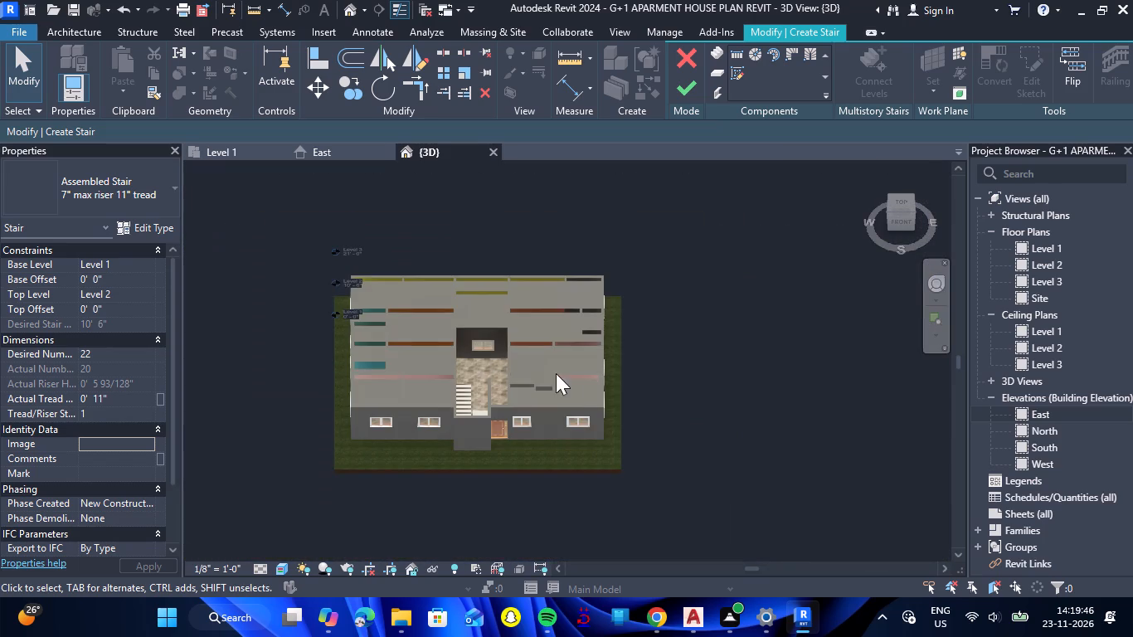
left_click_drag(702, 411, 532, 379, "shift")
right_click_drag(702, 411, 532, 379, "shift")
scroll(581, 352, "down", 4)
scroll(719, 363, "up", 9)
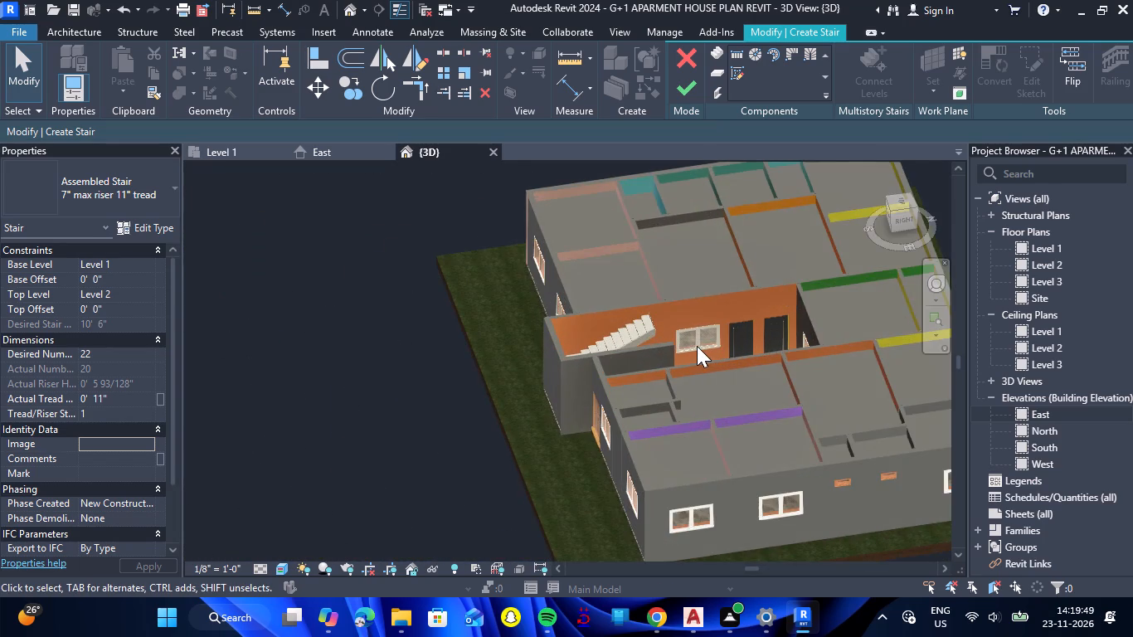
scroll(697, 346, "up", 6)
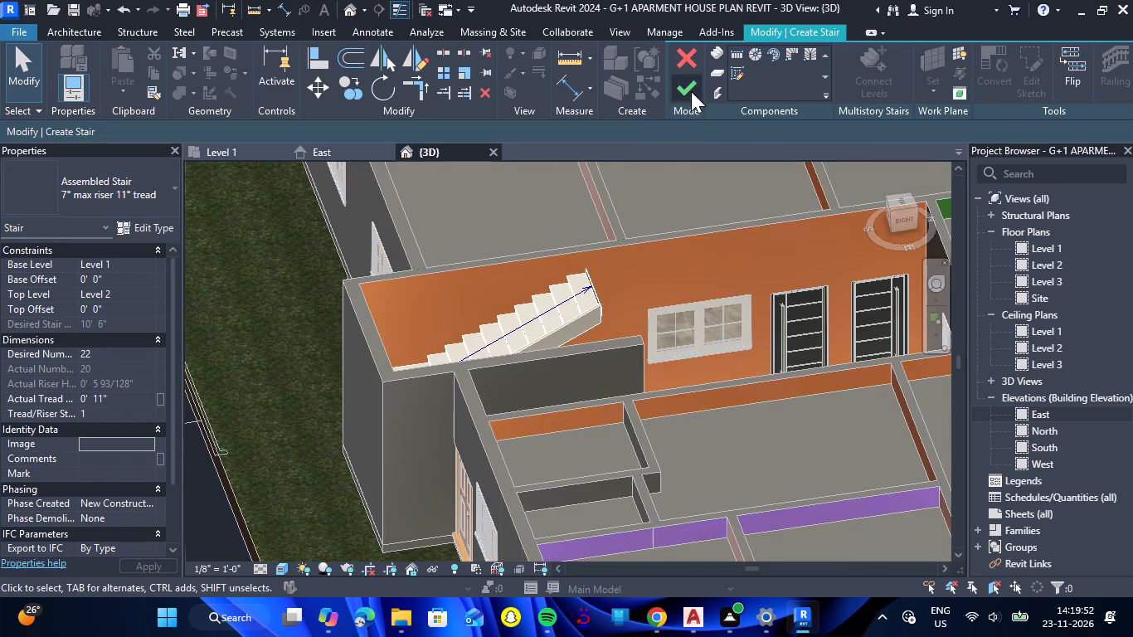
left_click(691, 91)
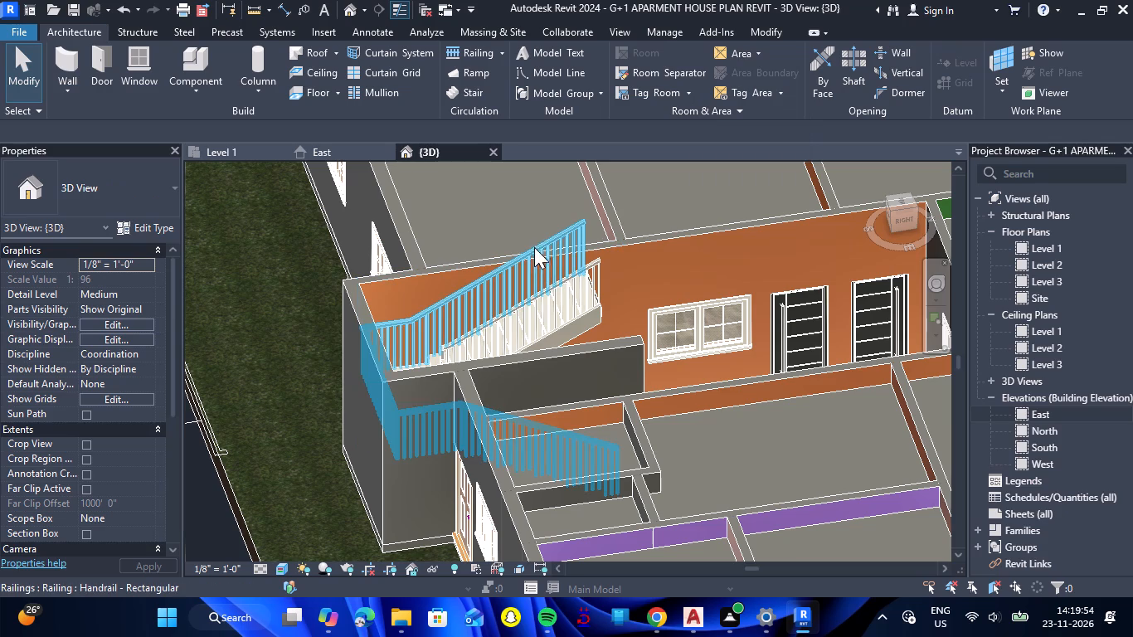
Delete the outer rectangular handrail that runs around the stair along the walls.
left_click(548, 240)
key("Delete")
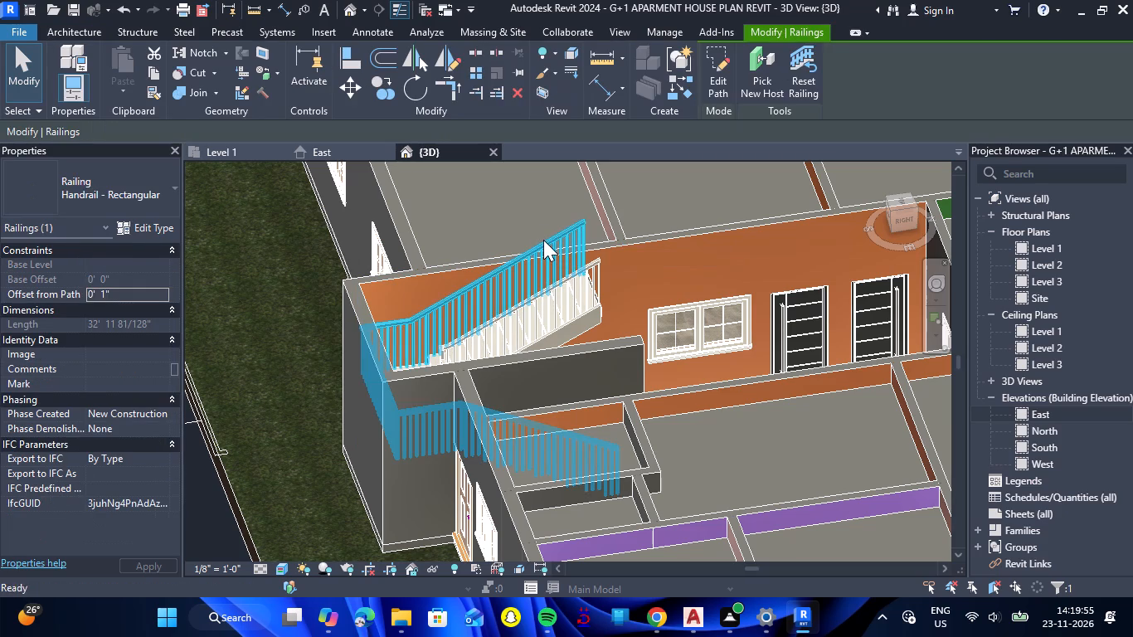
Examine the stair with its inner railing and the surrounding walls in the 3D view.
scroll(512, 222, "down", 4)
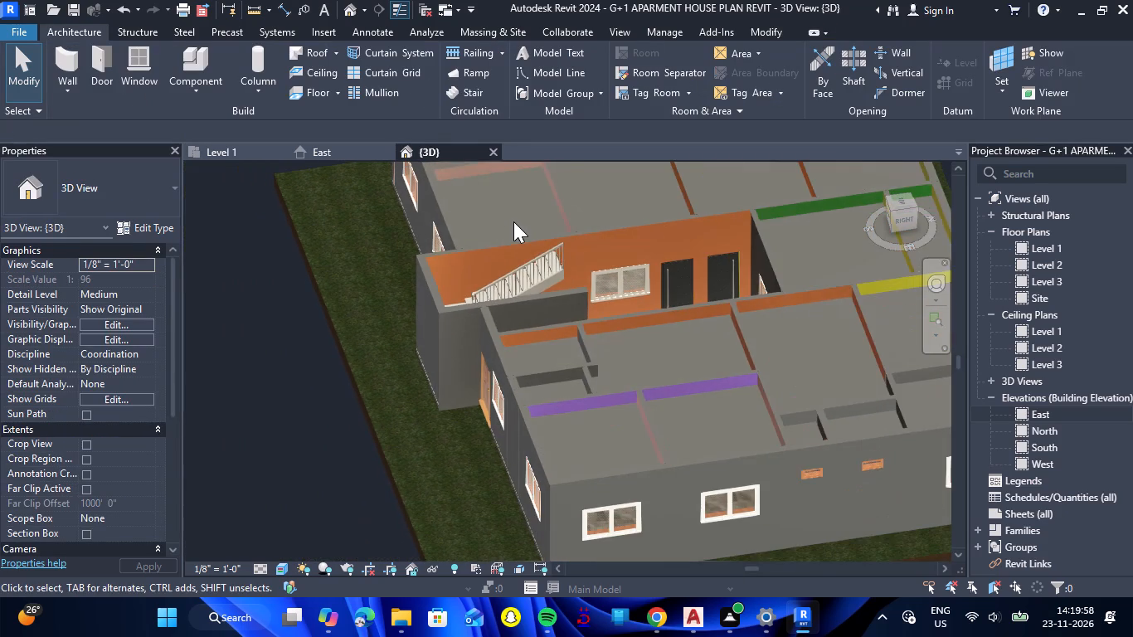
scroll(518, 367, "down", 4)
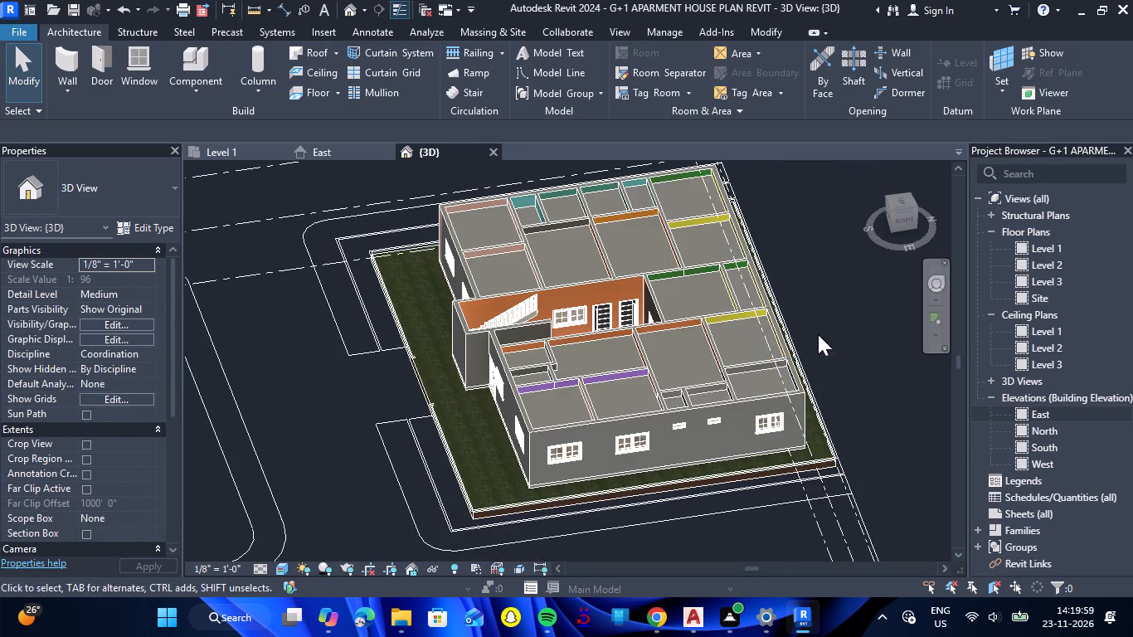
left_click(841, 337)
scroll(512, 327, "up", 7)
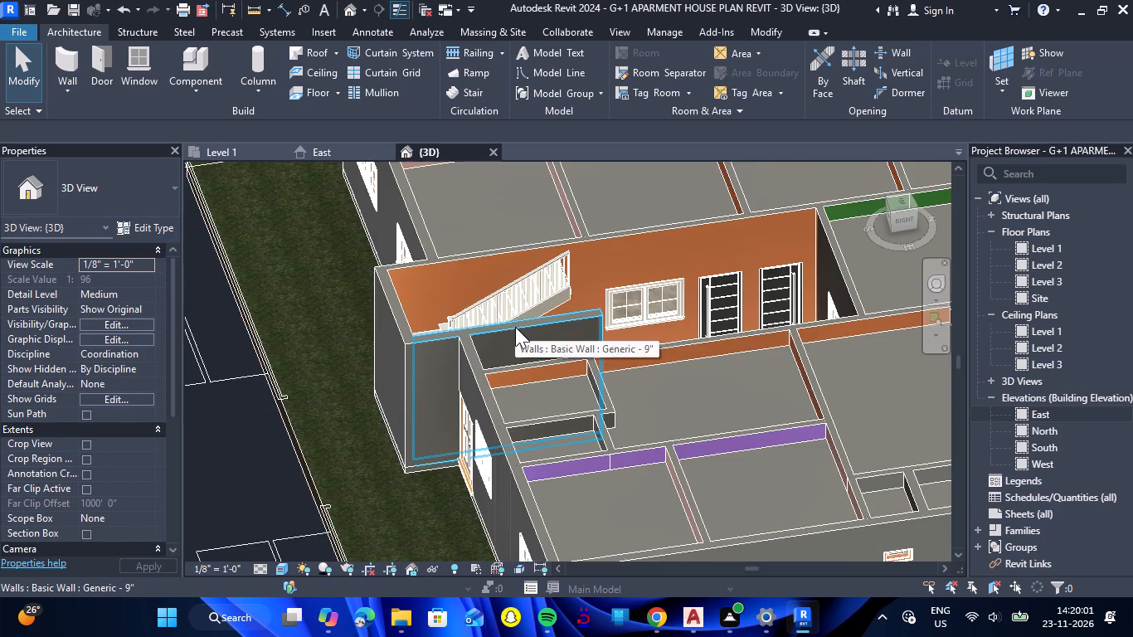
scroll(515, 327, "up", 1)
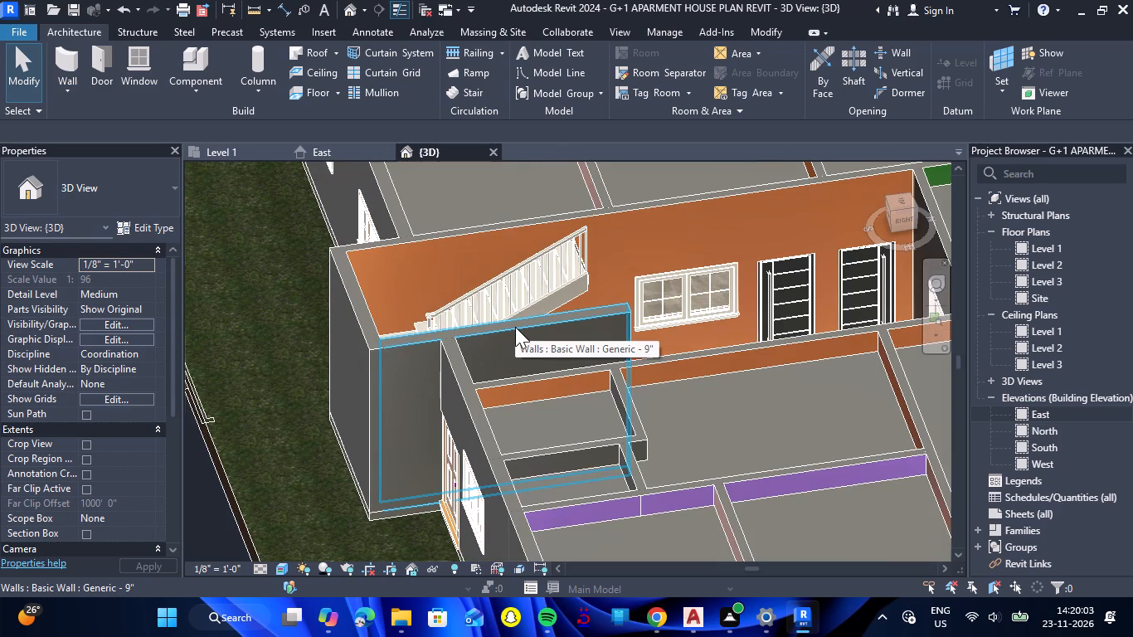
scroll(515, 327, "down", 3)
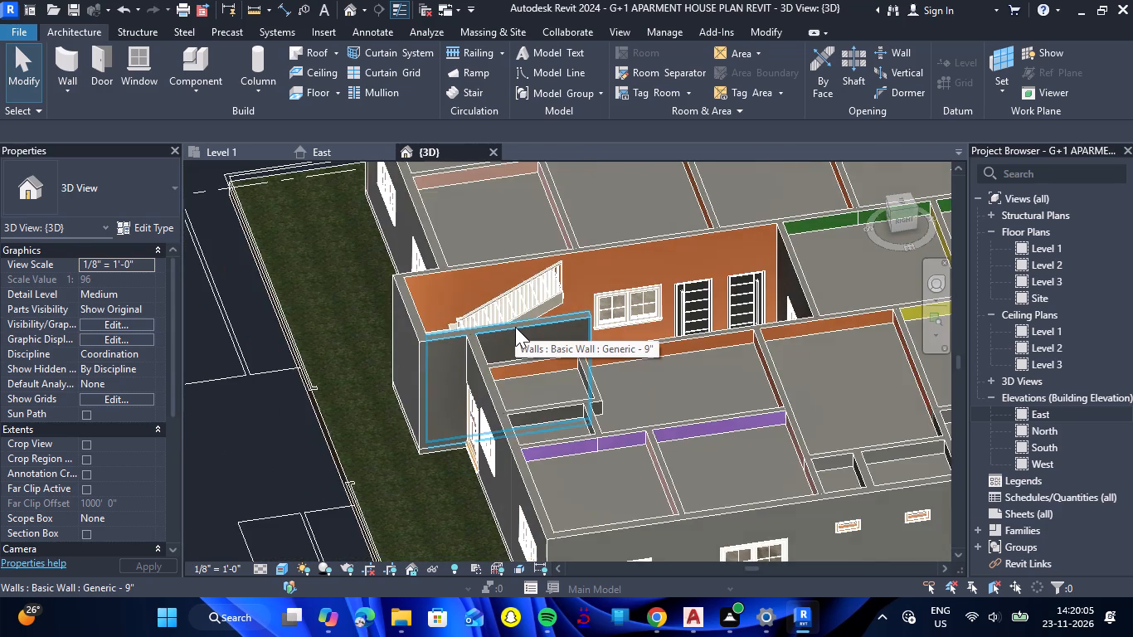
scroll(513, 318, "down", 4)
Place an automatic 2' x 4' ACT System ceiling over the open area in the Level 1 plan and check it in 3D.
left_click(213, 152)
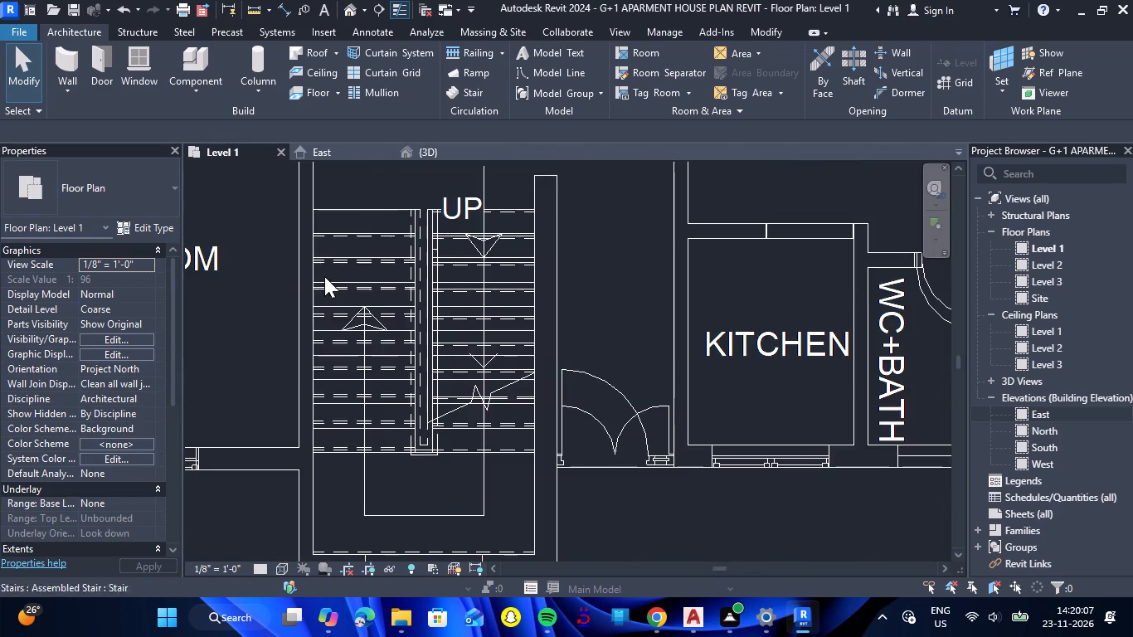
scroll(324, 278, "down", 14)
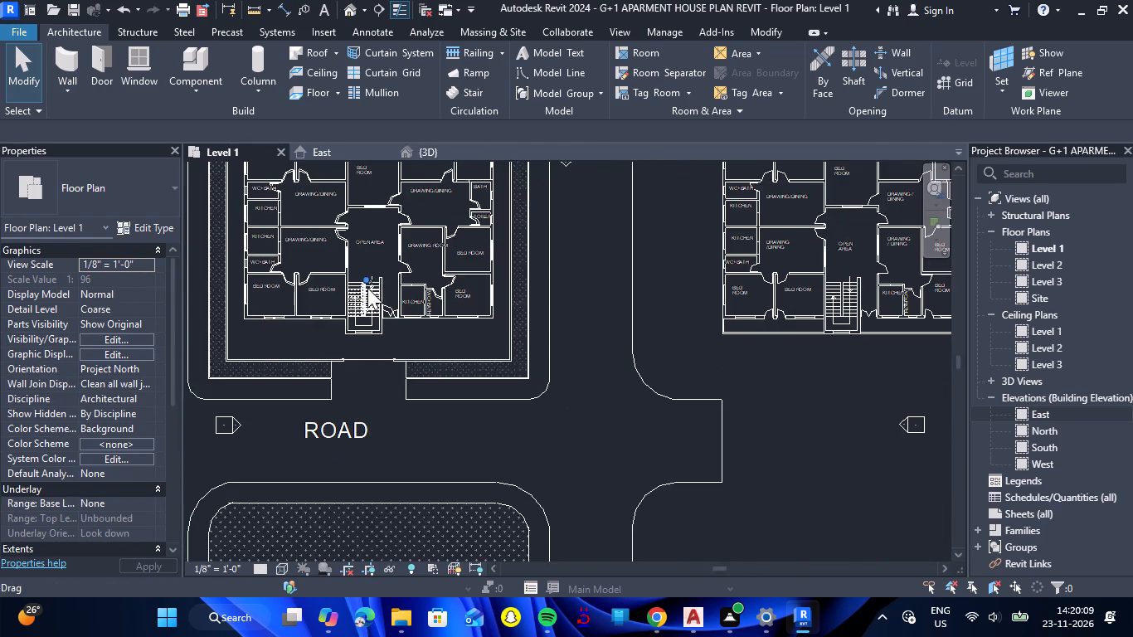
scroll(367, 288, "down", 1)
scroll(348, 211, "up", 5)
left_click(314, 71)
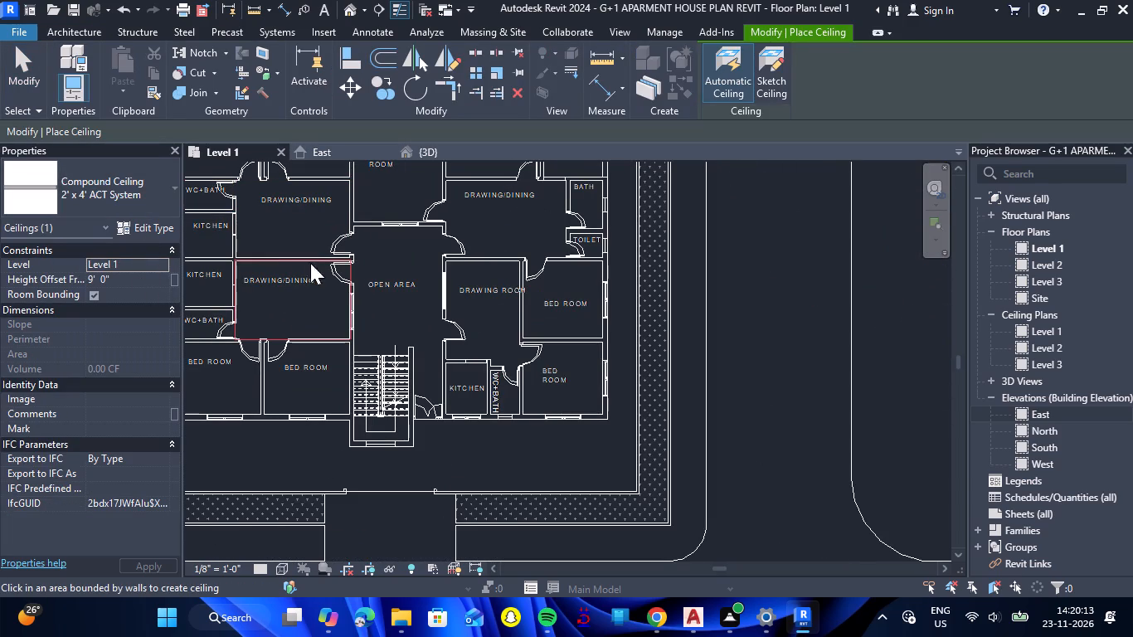
left_click(404, 304)
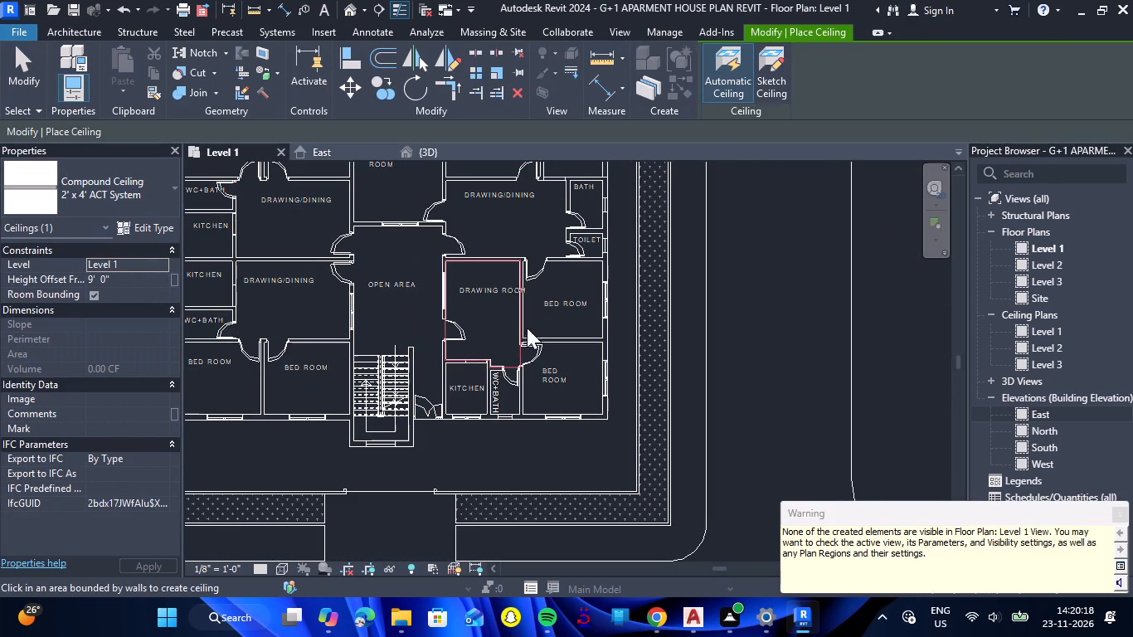
left_click(1121, 510)
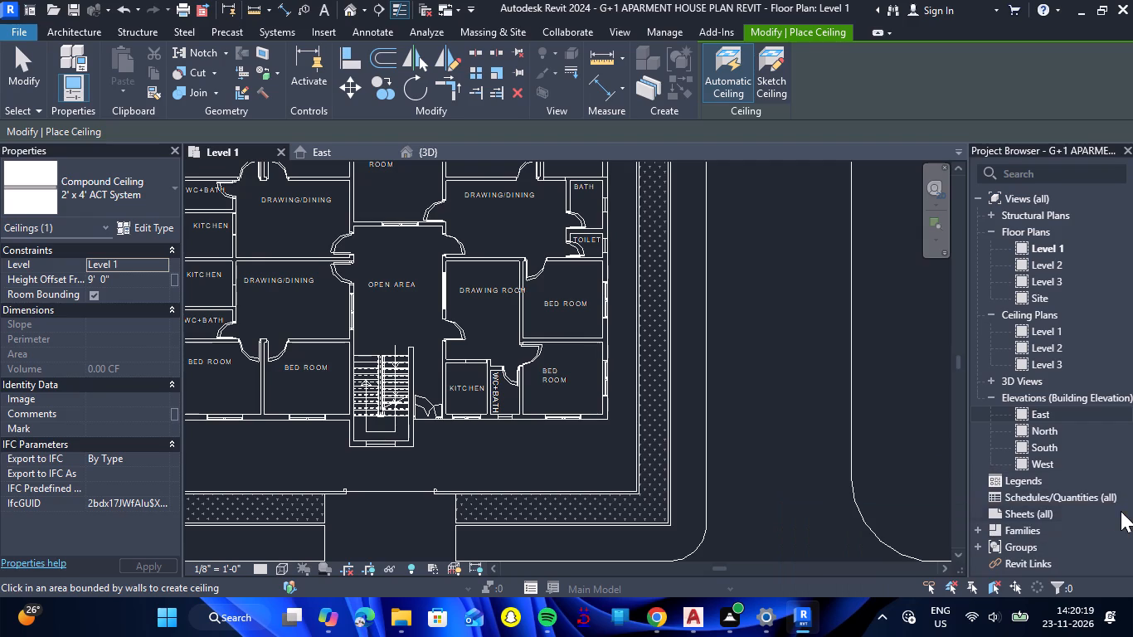
left_click(435, 147)
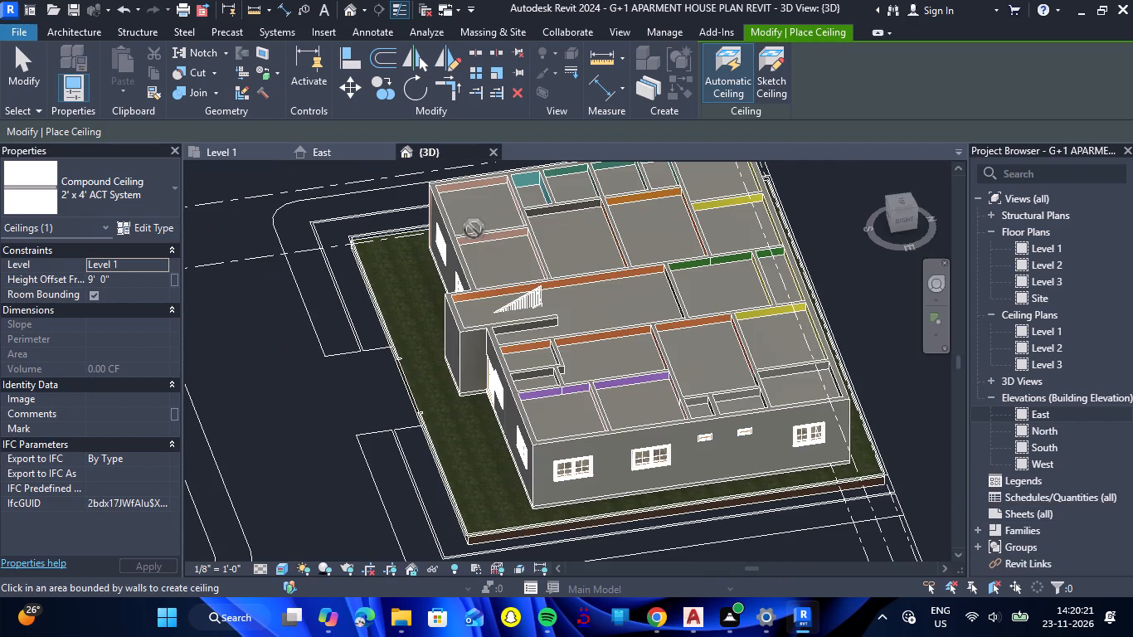
scroll(561, 334, "up", 4)
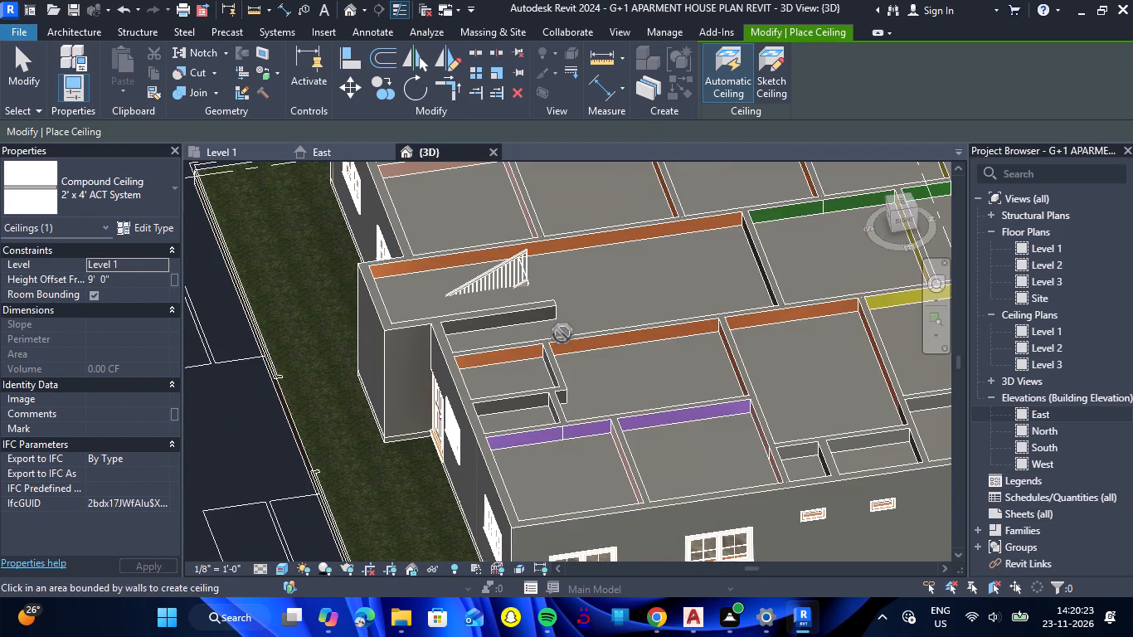
key("Escape")
scroll(469, 318, "down", 7)
scroll(505, 188, "up", 7)
scroll(498, 193, "down", 7)
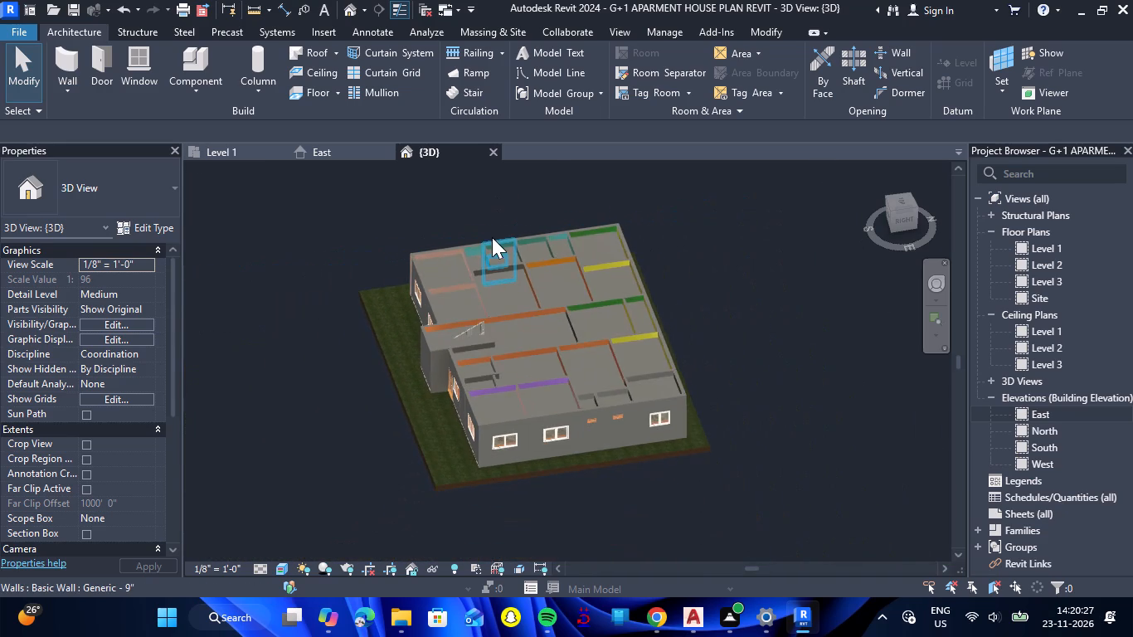
On Level 1, move the imported DWG so the second floor plan's upper-left outer wall corner meets the modelled building's matching corner.
left_click(230, 149)
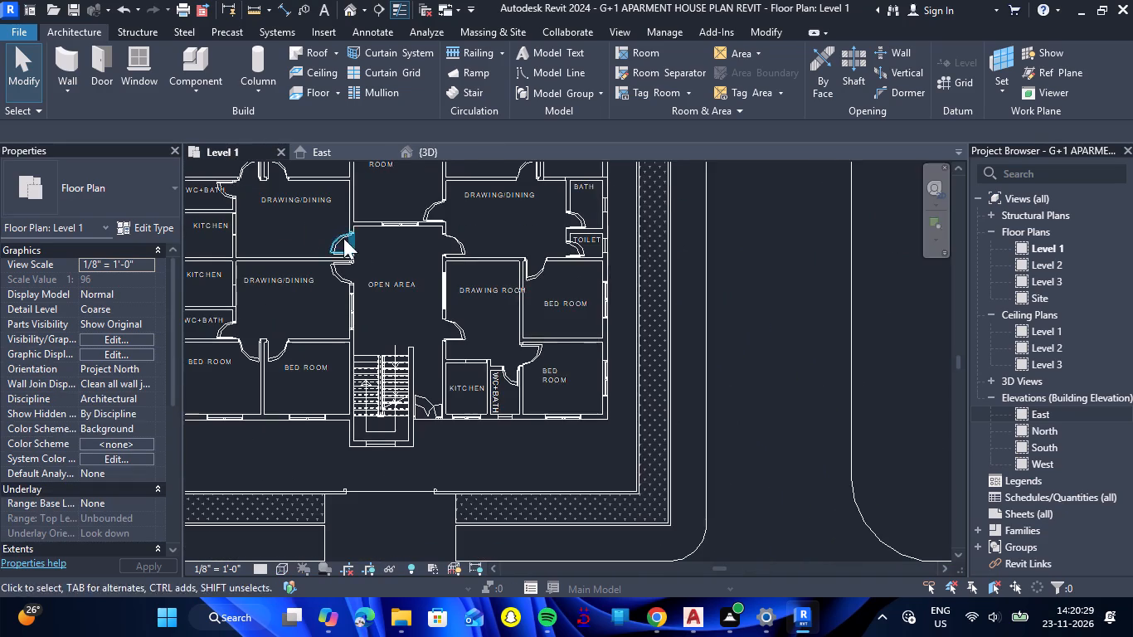
scroll(401, 287, "down", 8)
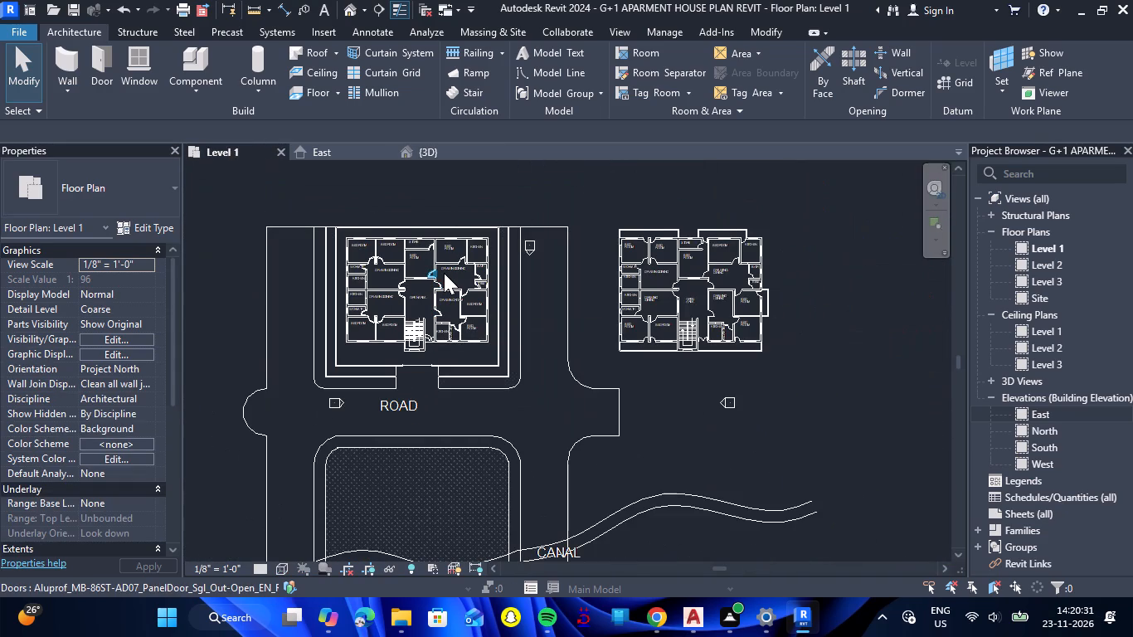
left_click(753, 351)
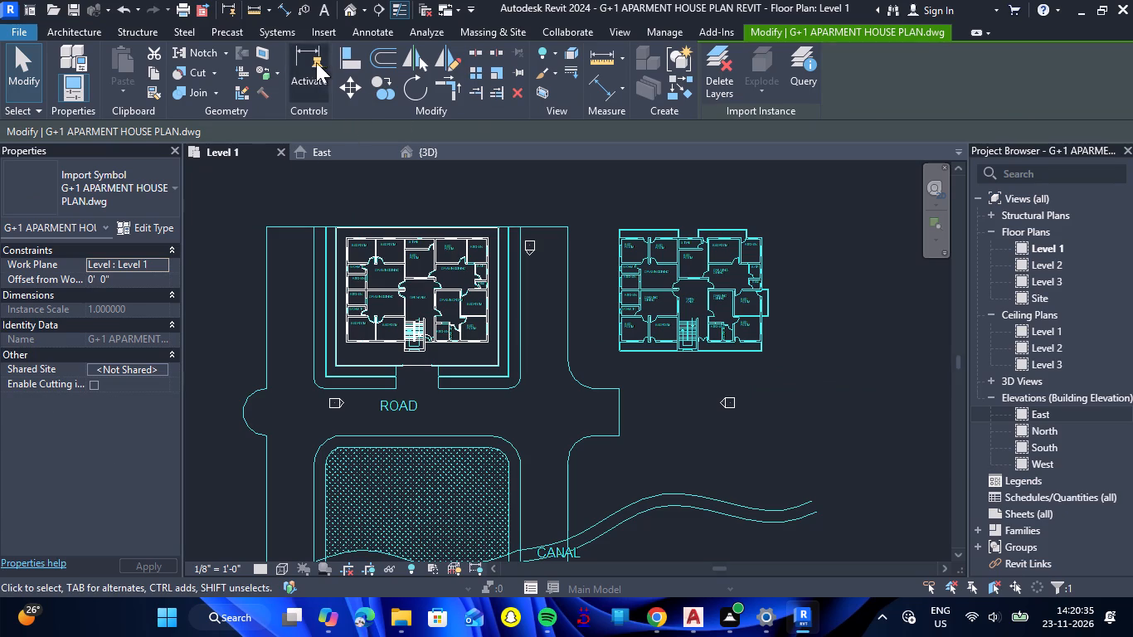
left_click(356, 87)
scroll(611, 233, "up", 5)
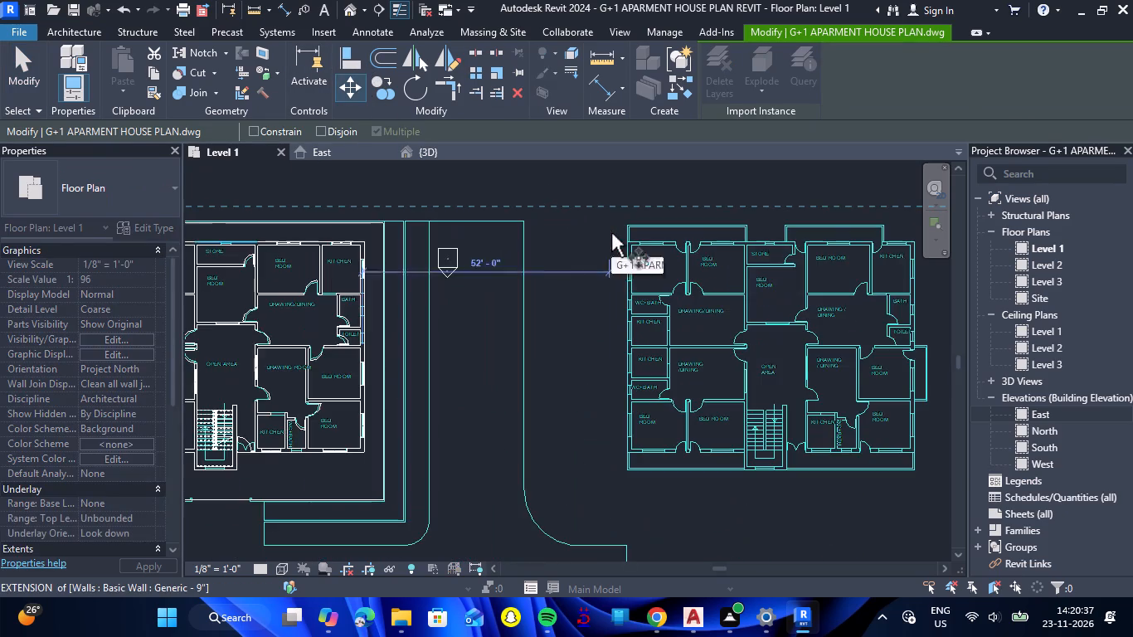
scroll(628, 250, "down", 2)
scroll(625, 250, "up", 6)
left_click(632, 240)
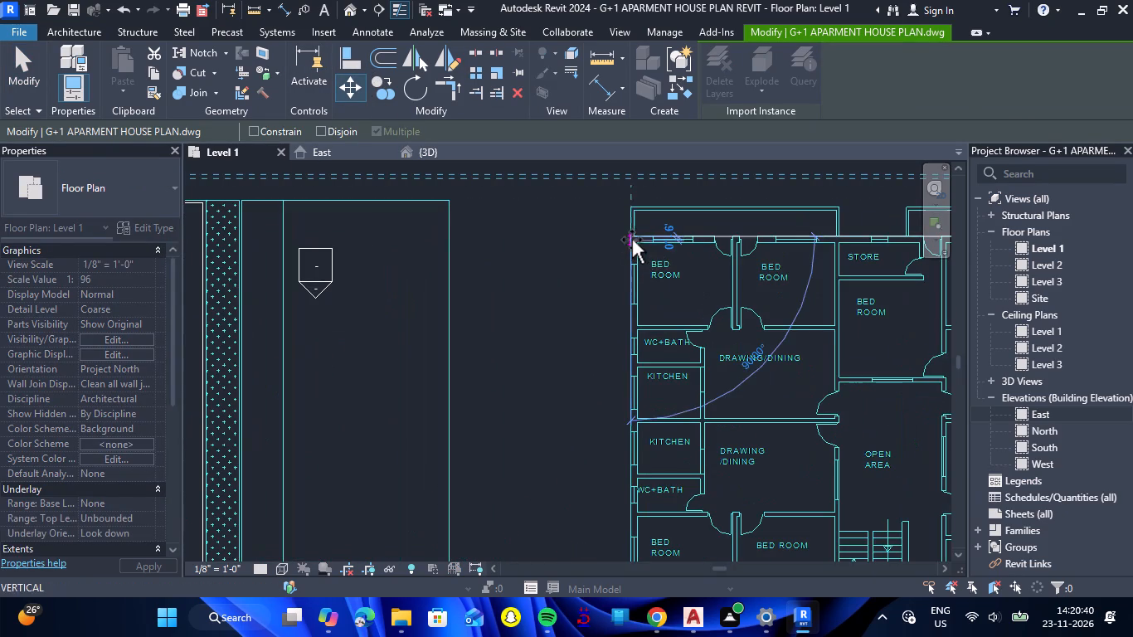
scroll(632, 240, "down", 7)
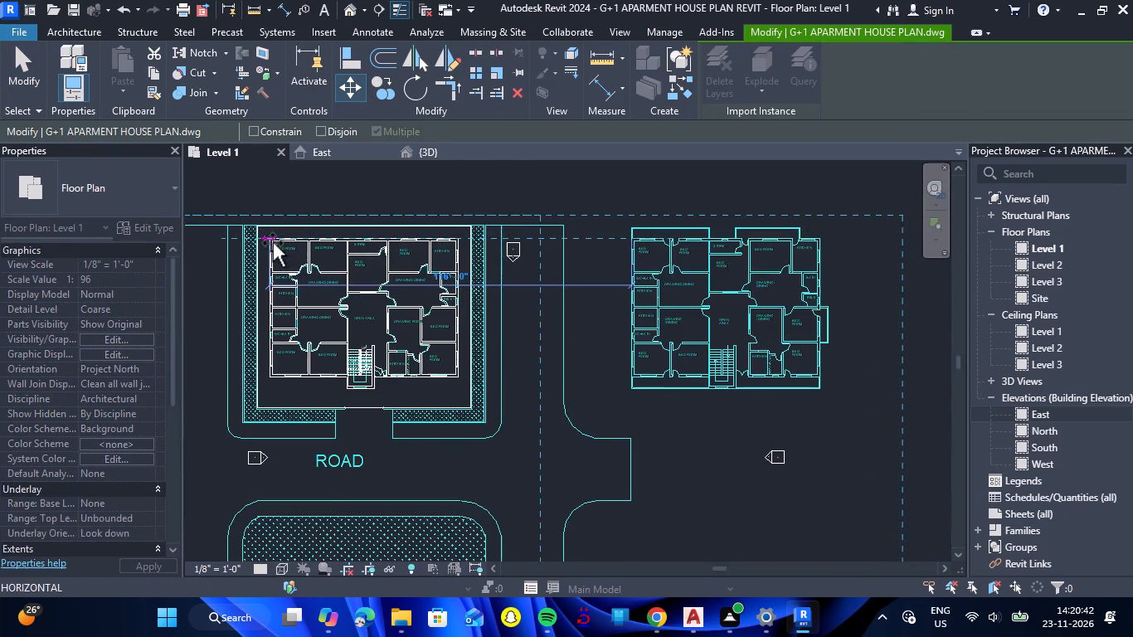
scroll(273, 243, "up", 12)
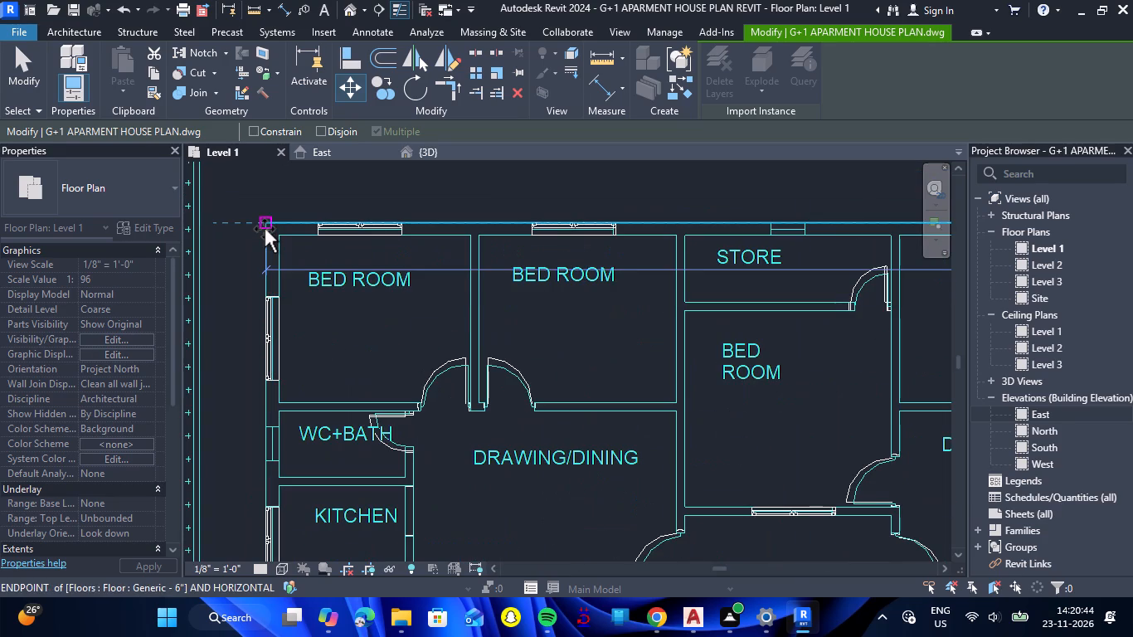
left_click(265, 226)
scroll(265, 226, "down", 7)
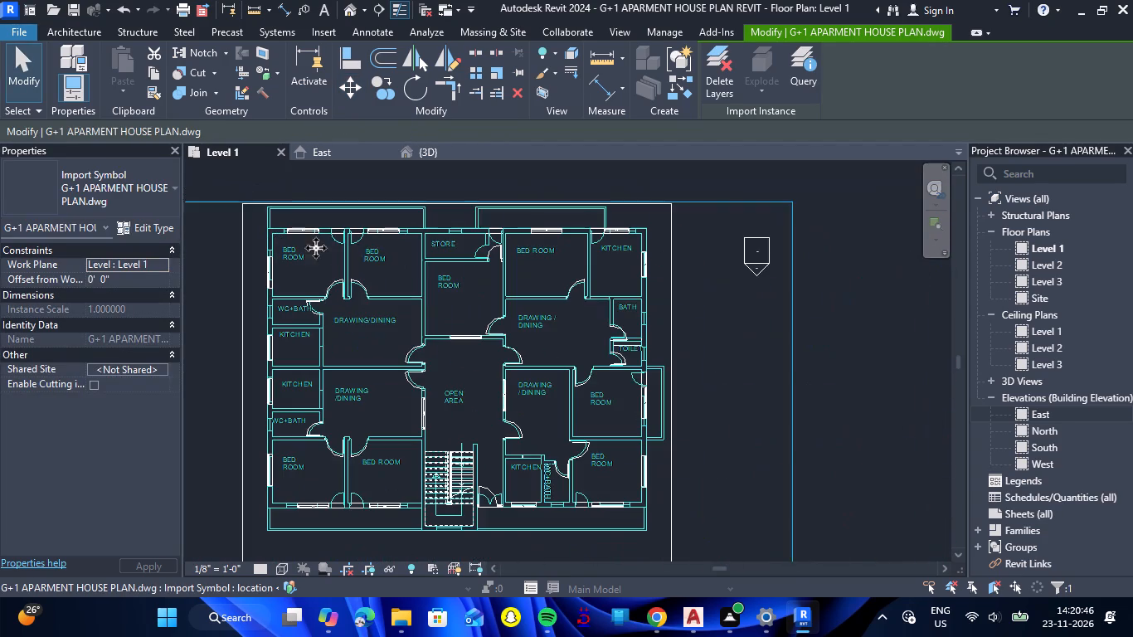
left_click(814, 328)
Check how the moved DWG plan lines up with the modelled walls and the site on Level 1.
scroll(465, 294, "down", 1)
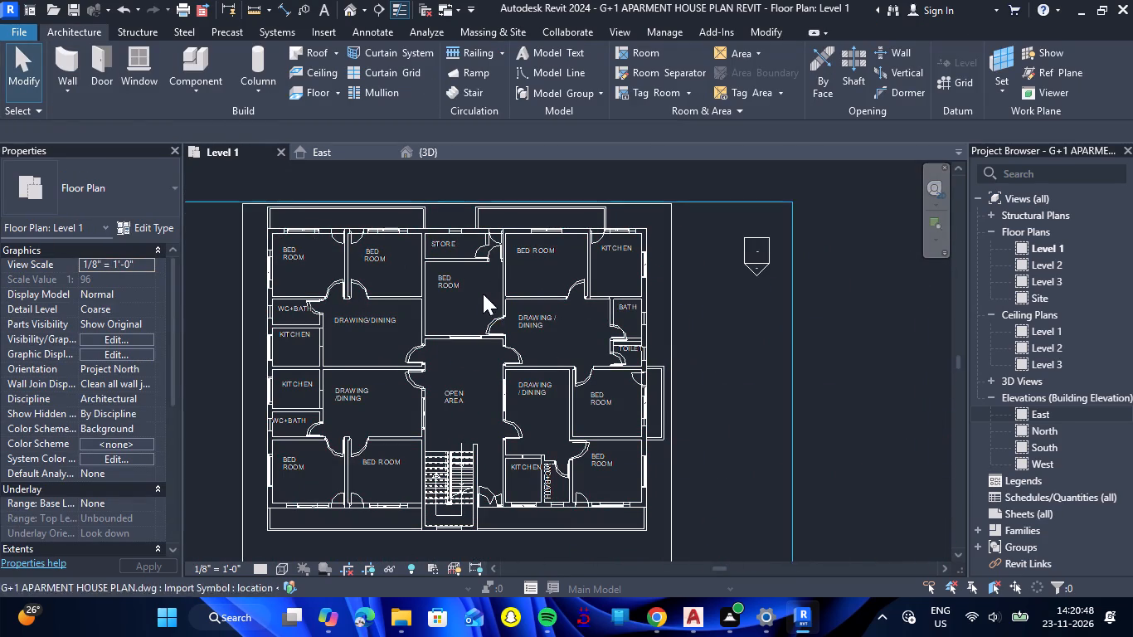
scroll(483, 294, "down", 1)
scroll(315, 262, "up", 10)
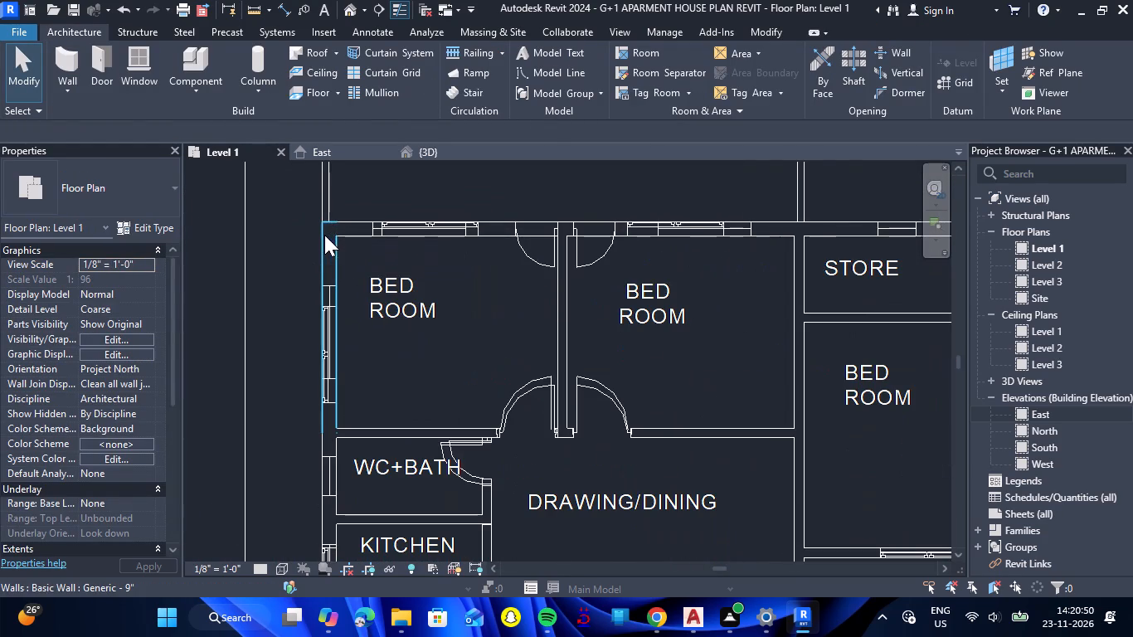
left_click(239, 265)
scroll(245, 269, "down", 4)
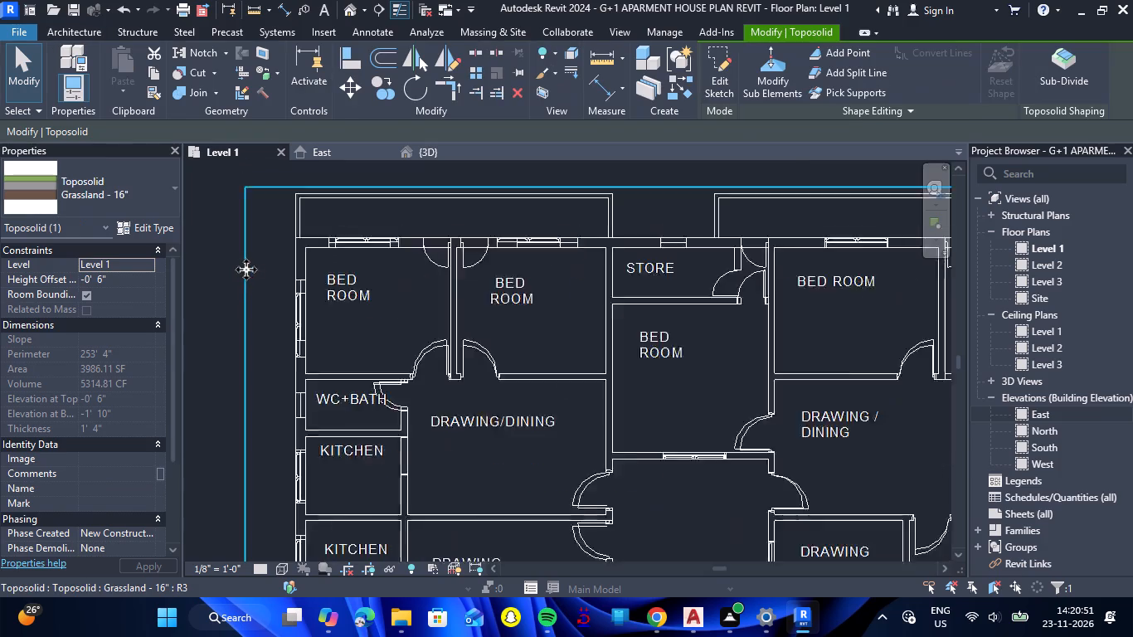
scroll(246, 270, "down", 7)
key("Escape")
scroll(283, 276, "down", 5)
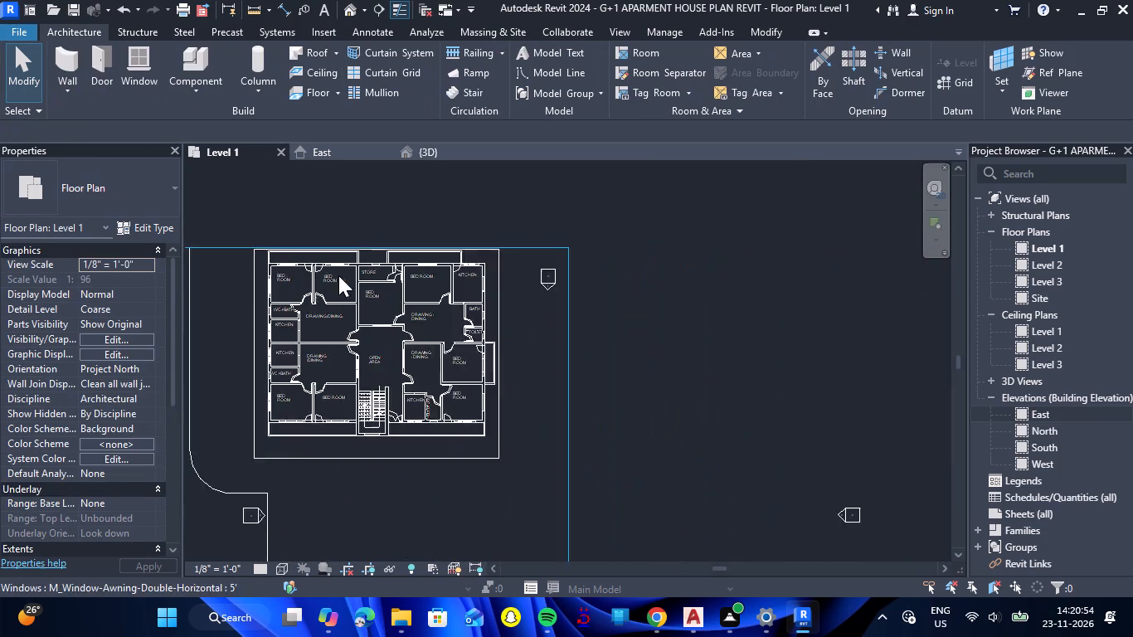
scroll(338, 275, "down", 2)
scroll(430, 358, "down", 3)
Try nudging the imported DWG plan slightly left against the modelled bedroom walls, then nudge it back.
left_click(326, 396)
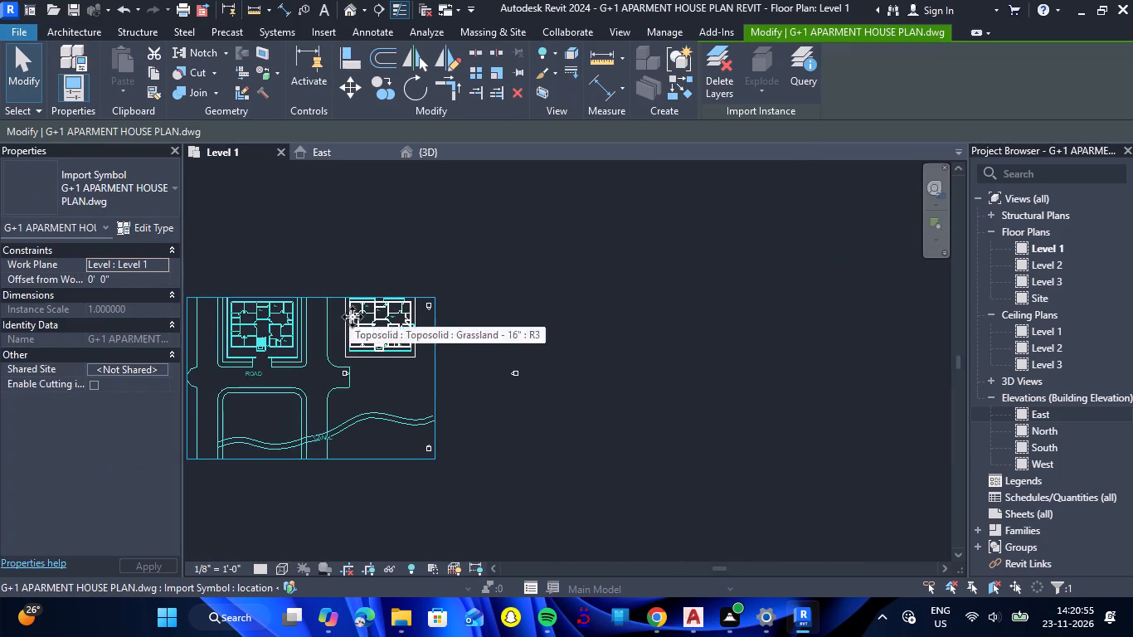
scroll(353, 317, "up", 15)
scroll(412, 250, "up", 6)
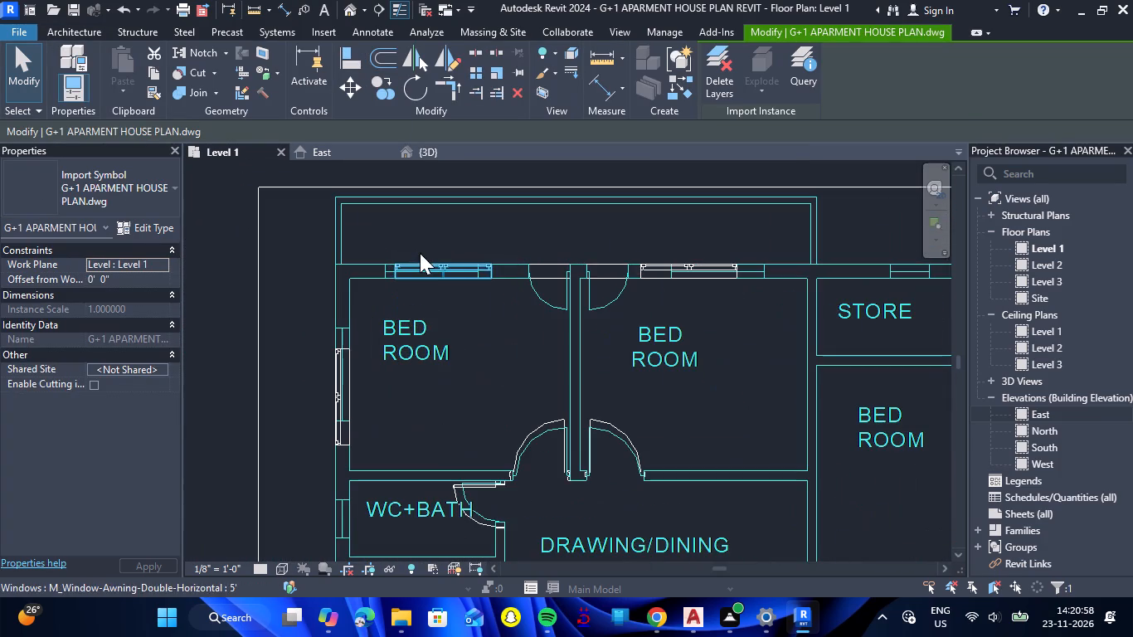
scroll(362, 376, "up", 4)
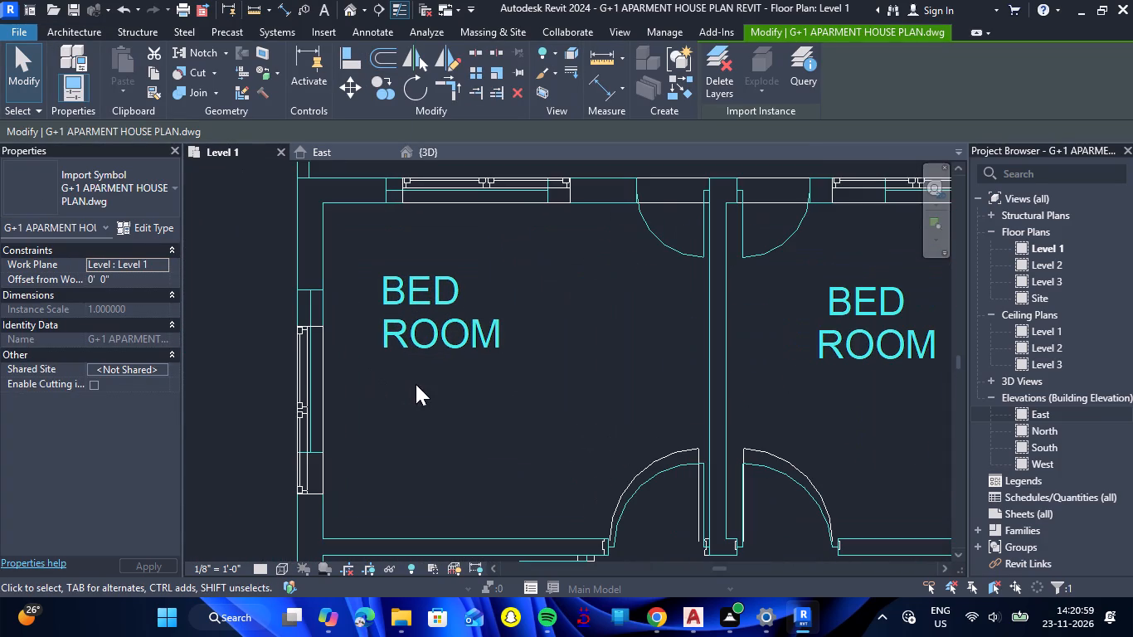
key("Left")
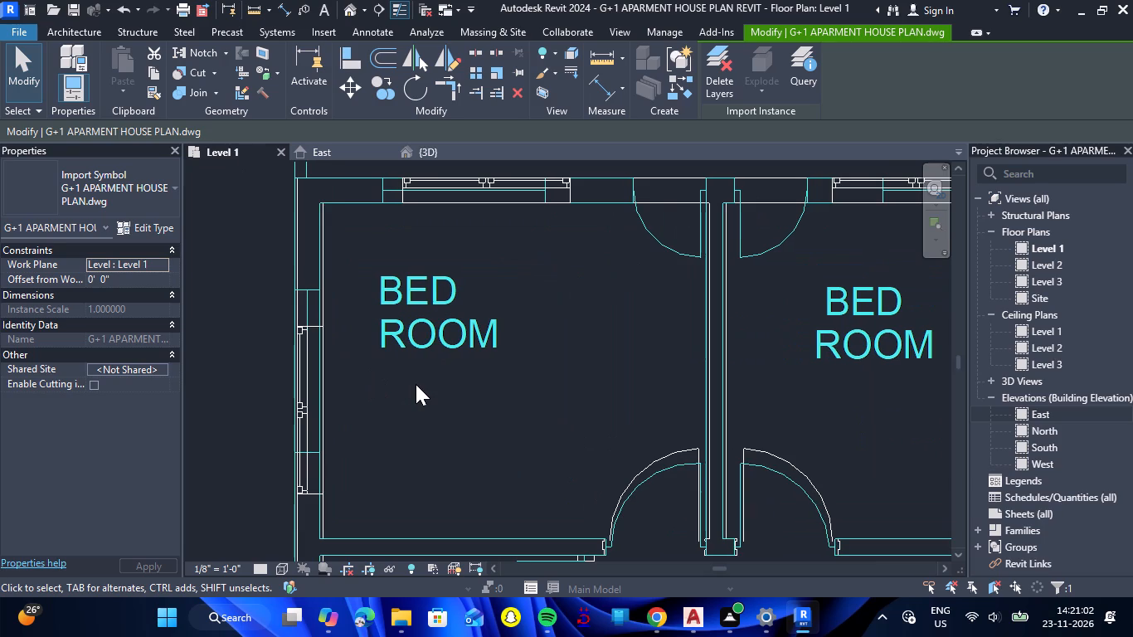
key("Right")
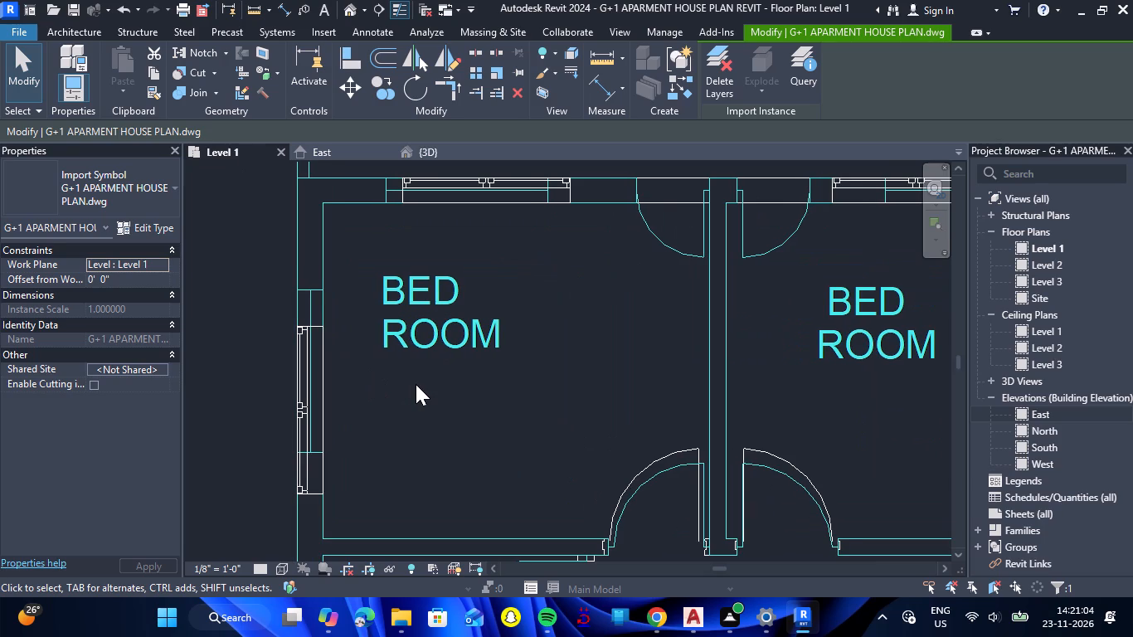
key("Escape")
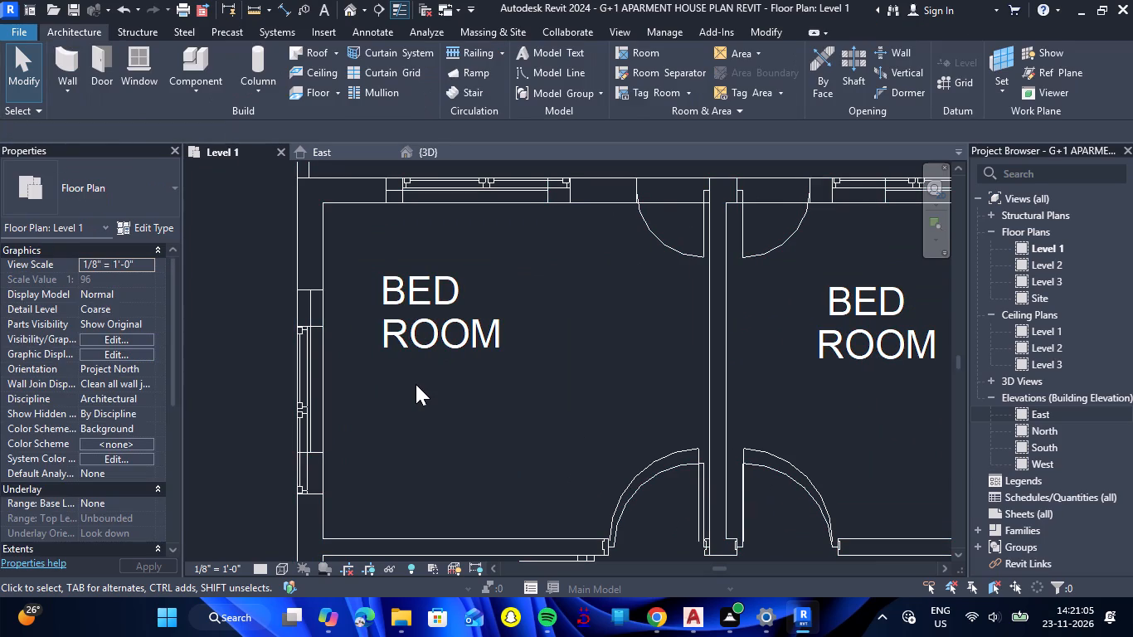
Set the Level 1 floor plan's underlay base level to Level 2 and check the plan.
scroll(111, 347, "down", 2)
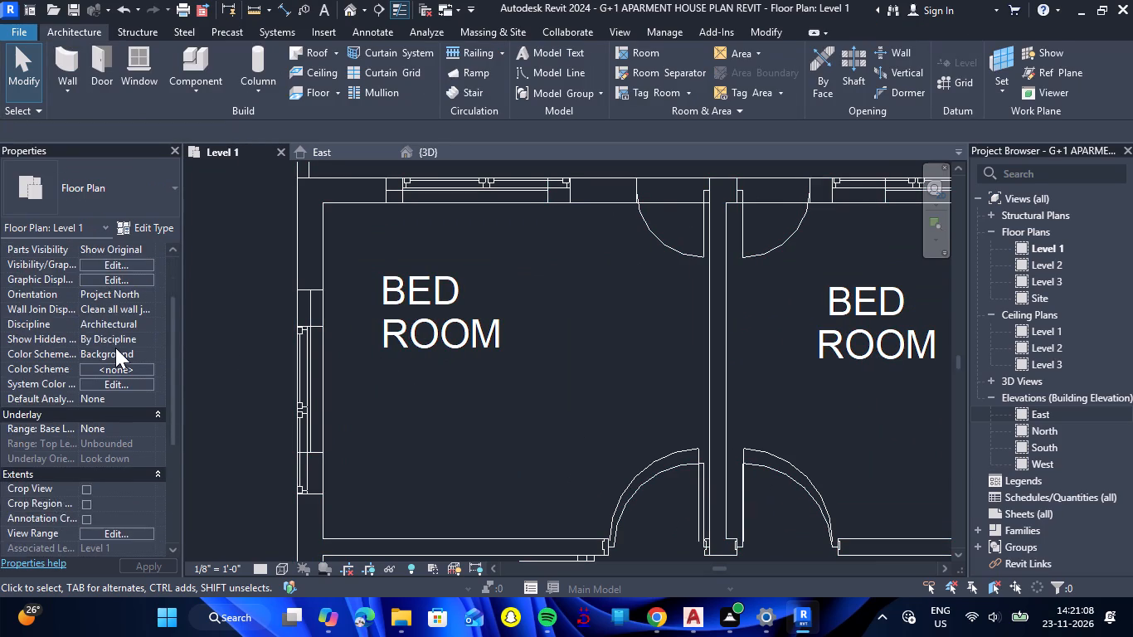
scroll(115, 348, "down", 2)
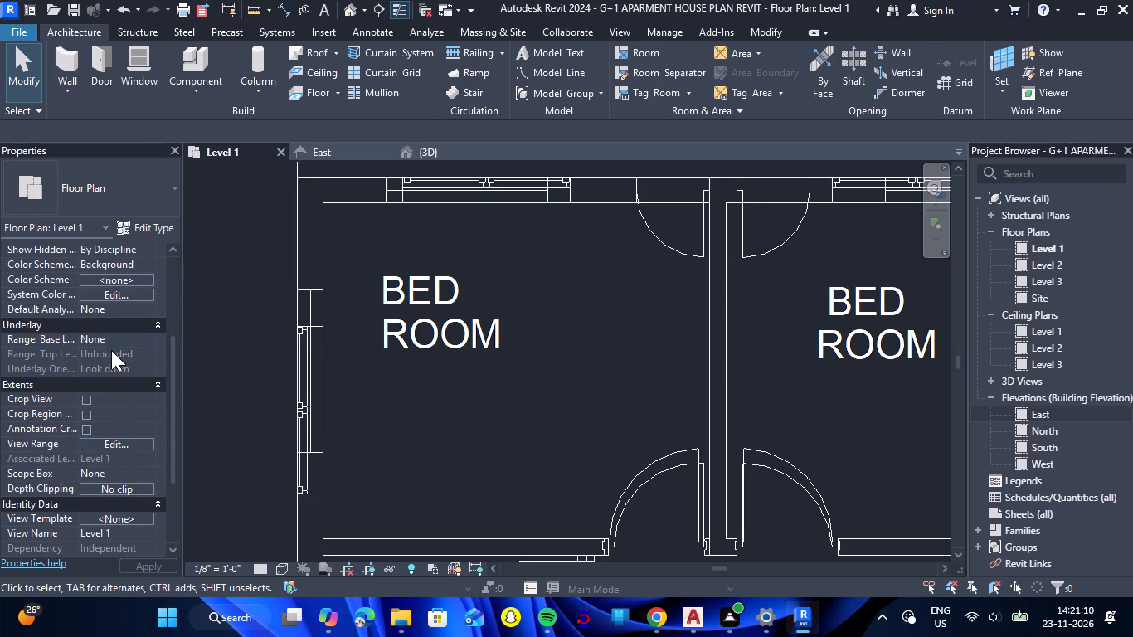
left_click(127, 338)
left_click(147, 347)
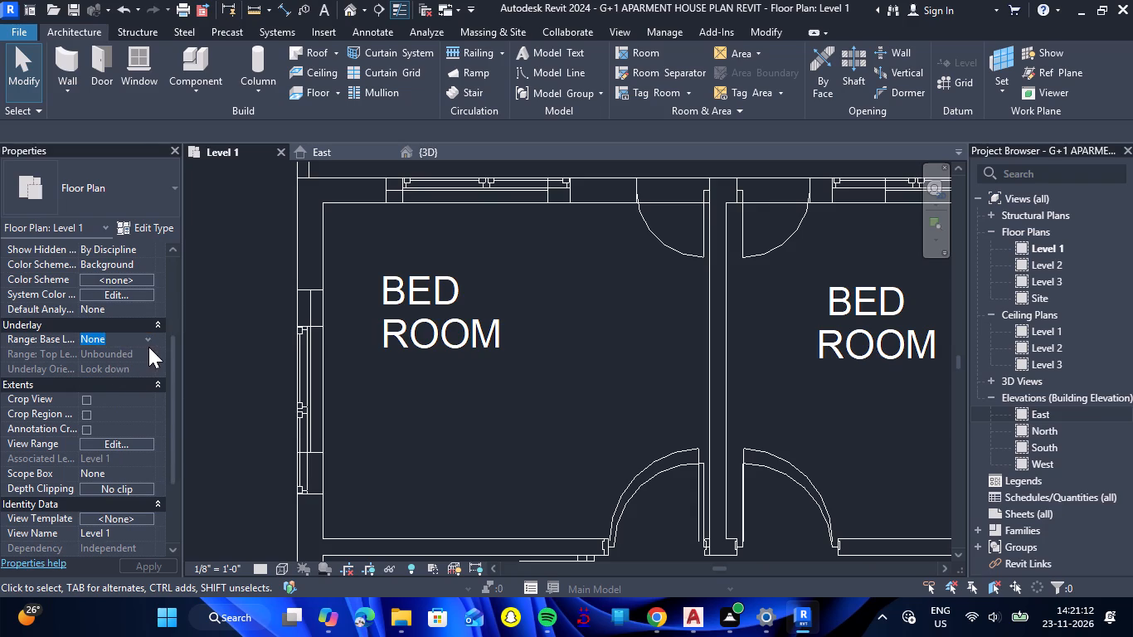
left_click(150, 341)
left_click(128, 376)
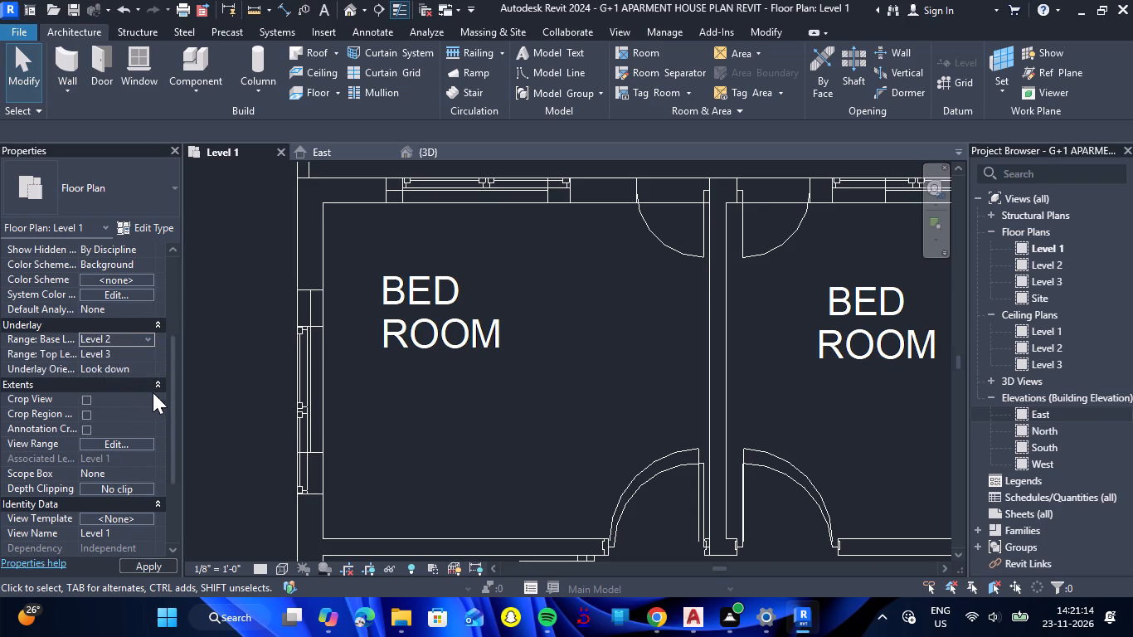
left_click(208, 392)
scroll(287, 359, "down", 7)
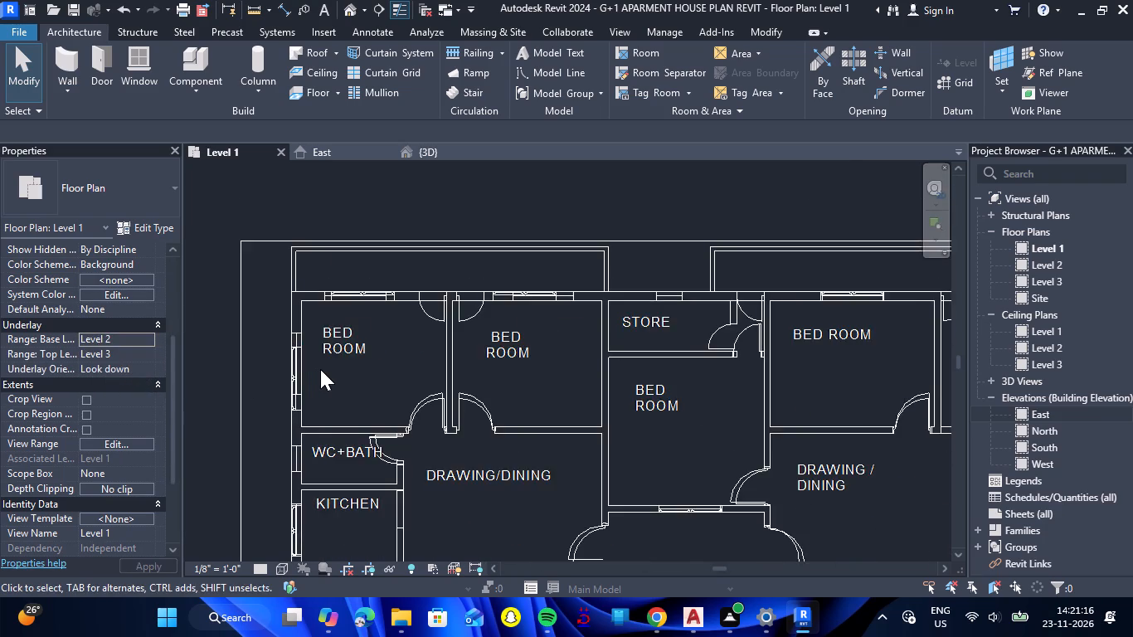
scroll(323, 369, "down", 9)
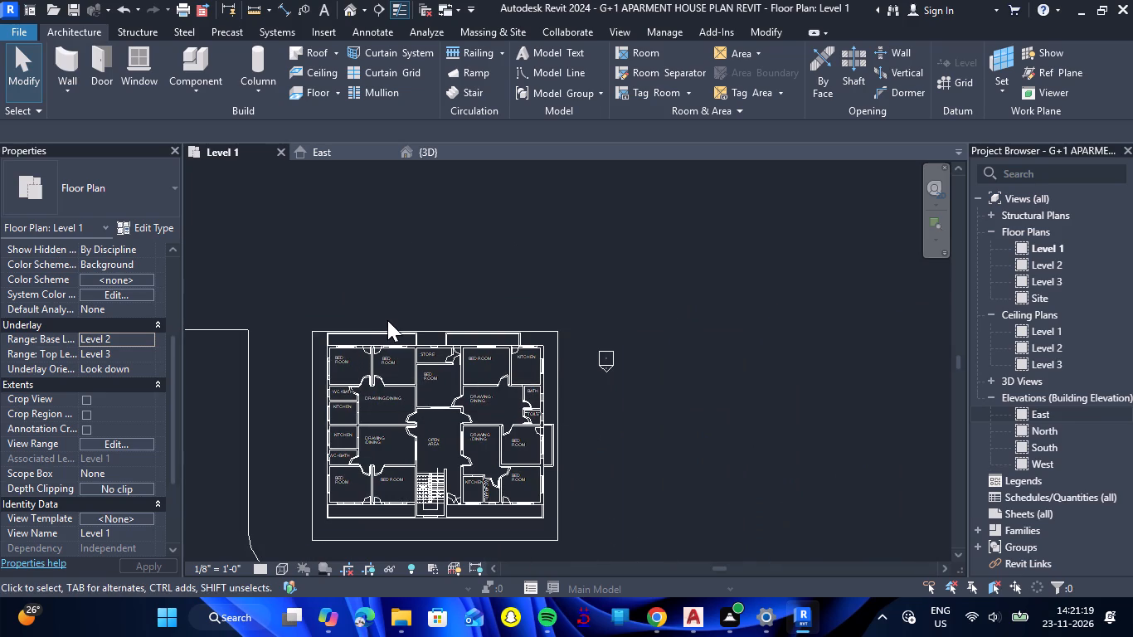
scroll(387, 320, "down", 1)
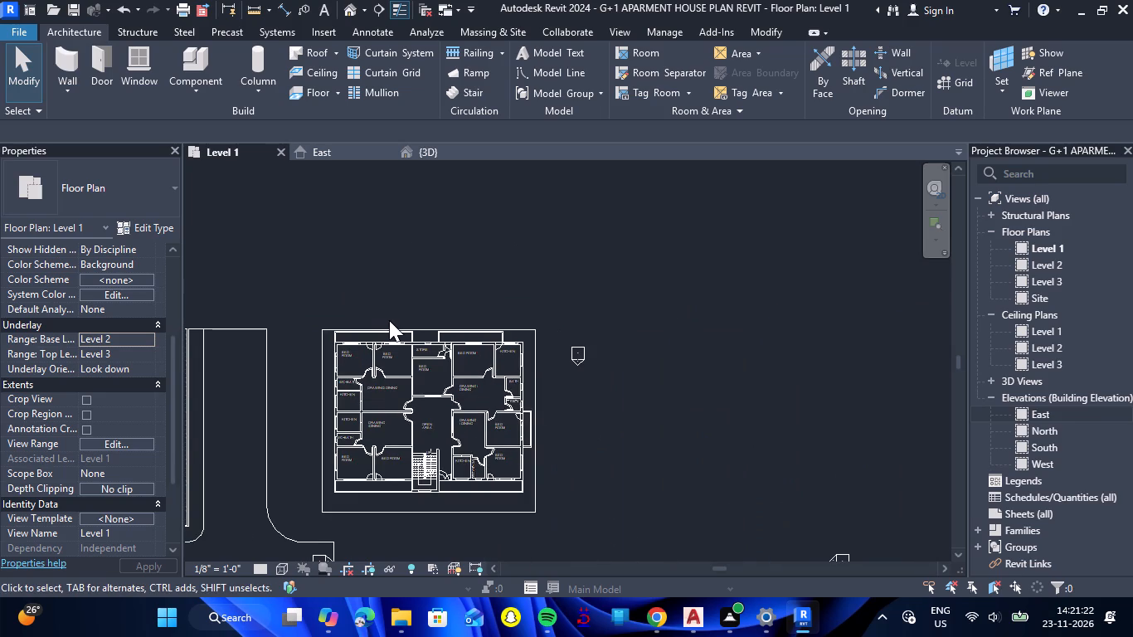
scroll(319, 457, "up", 5)
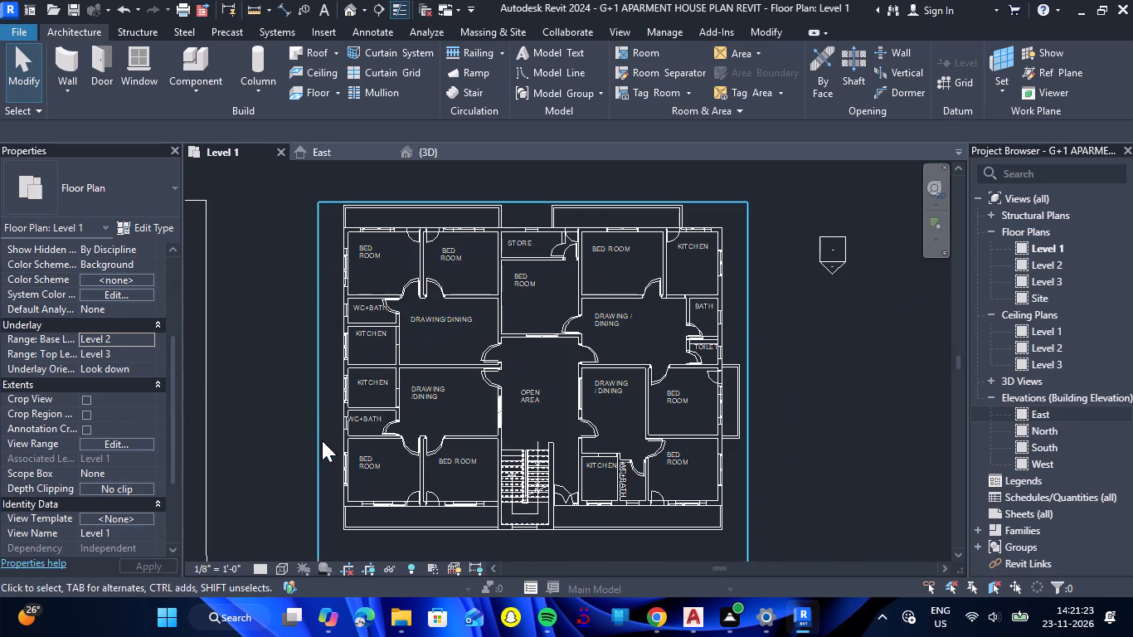
scroll(319, 416, "up", 1)
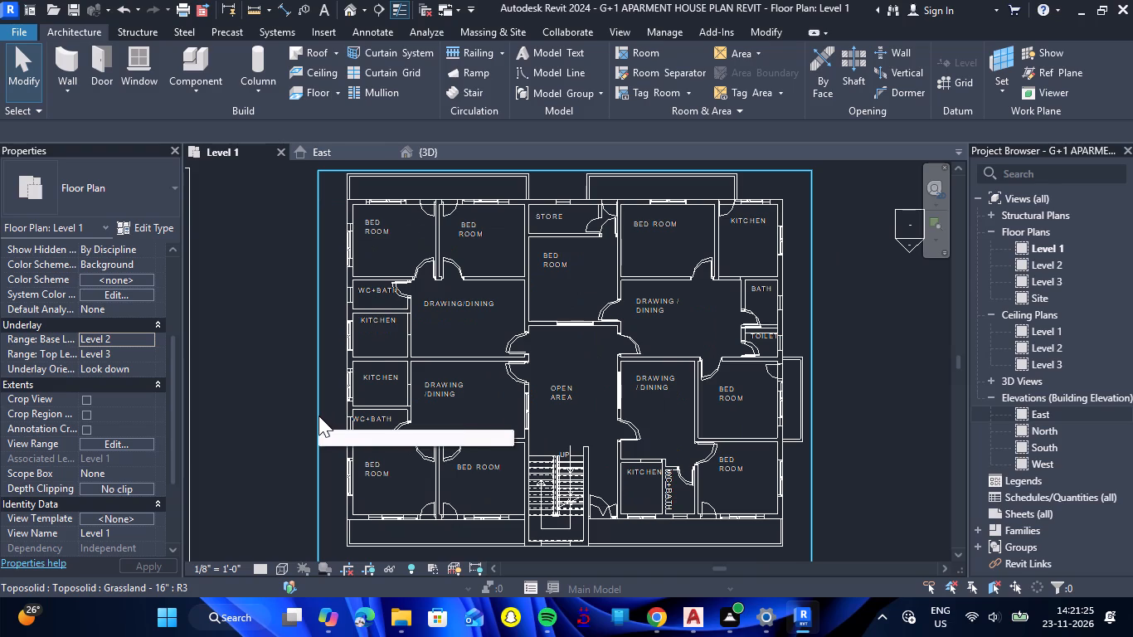
scroll(585, 207, "up", 5)
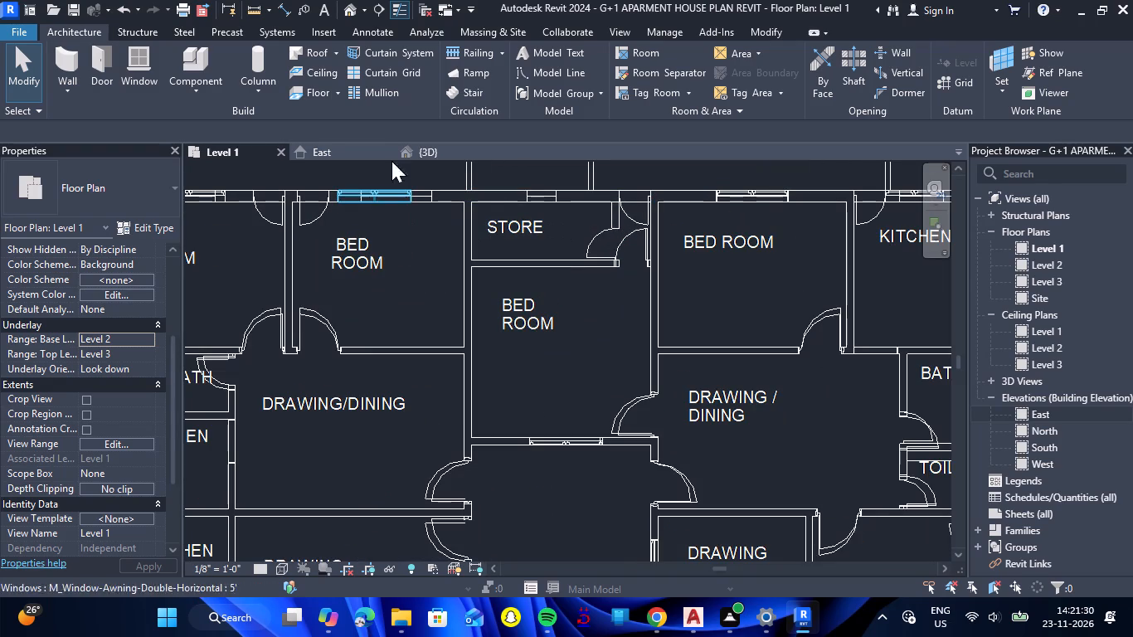
Examine the building in the 3D view, including straight from the front, and against the levels in the East elevation.
left_click(433, 154)
scroll(494, 248, "down", 4)
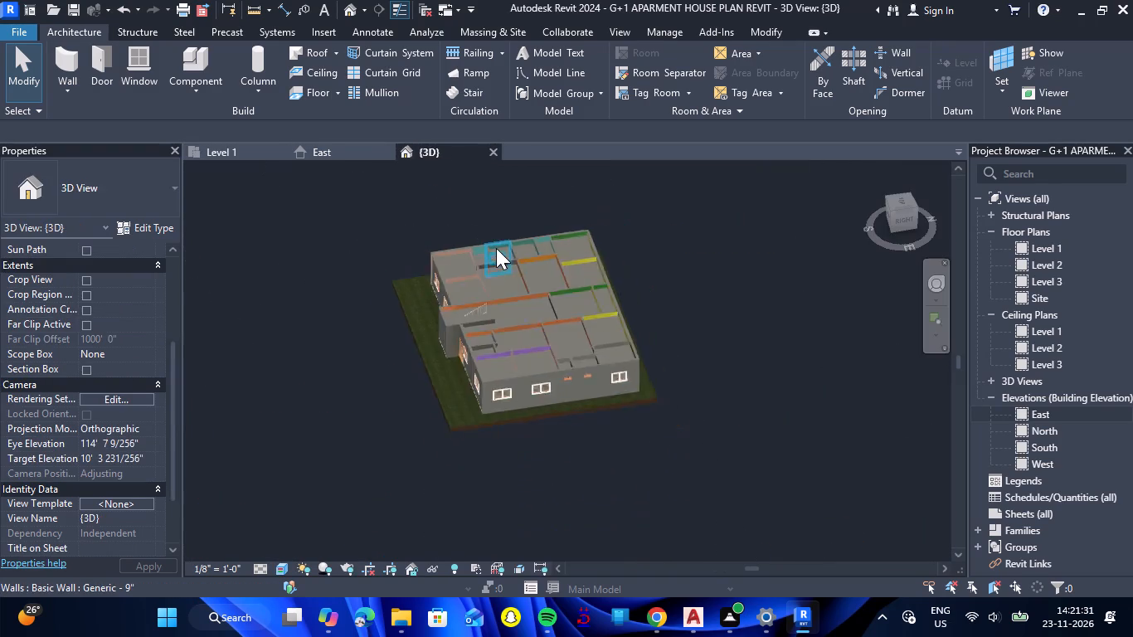
left_click_drag(380, 446, 494, 411, "shift")
right_click_drag(380, 446, 494, 411, "shift")
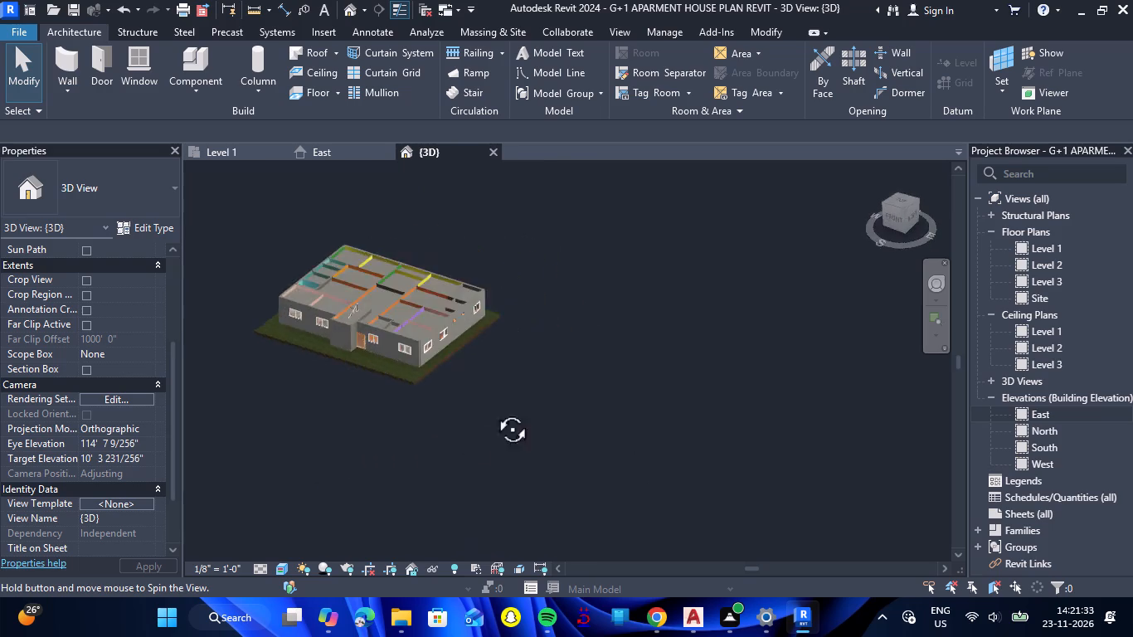
left_click_drag(494, 411, 542, 395, "shift")
right_click_drag(494, 411, 542, 395, "shift")
scroll(539, 395, "down", 5)
scroll(360, 391, "up", 2)
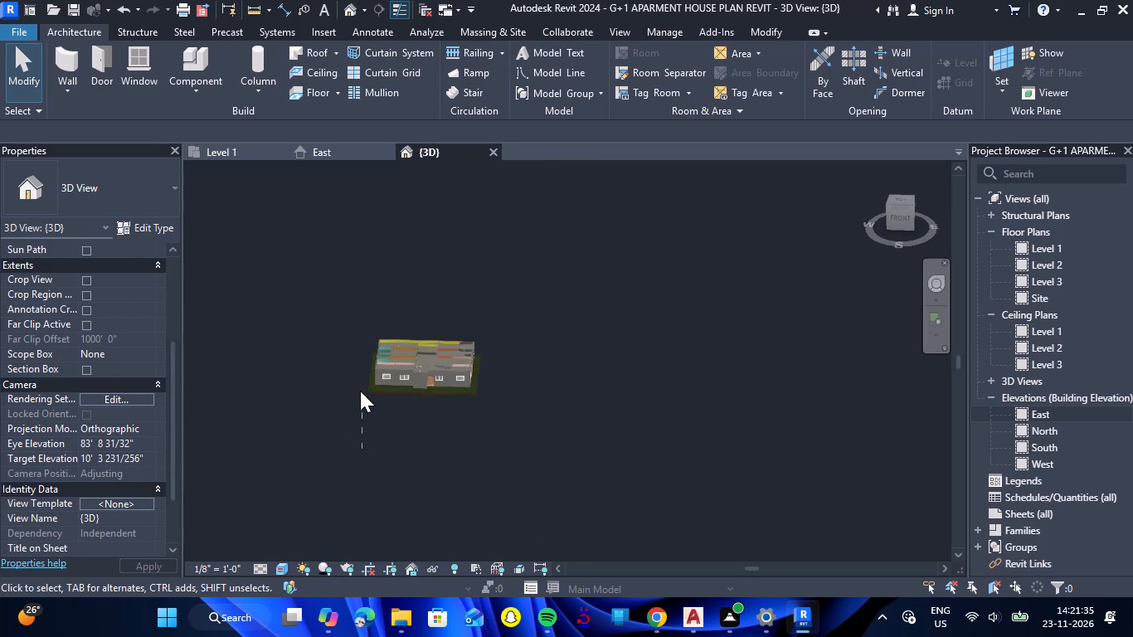
scroll(360, 391, "up", 11)
scroll(437, 362, "down", 3)
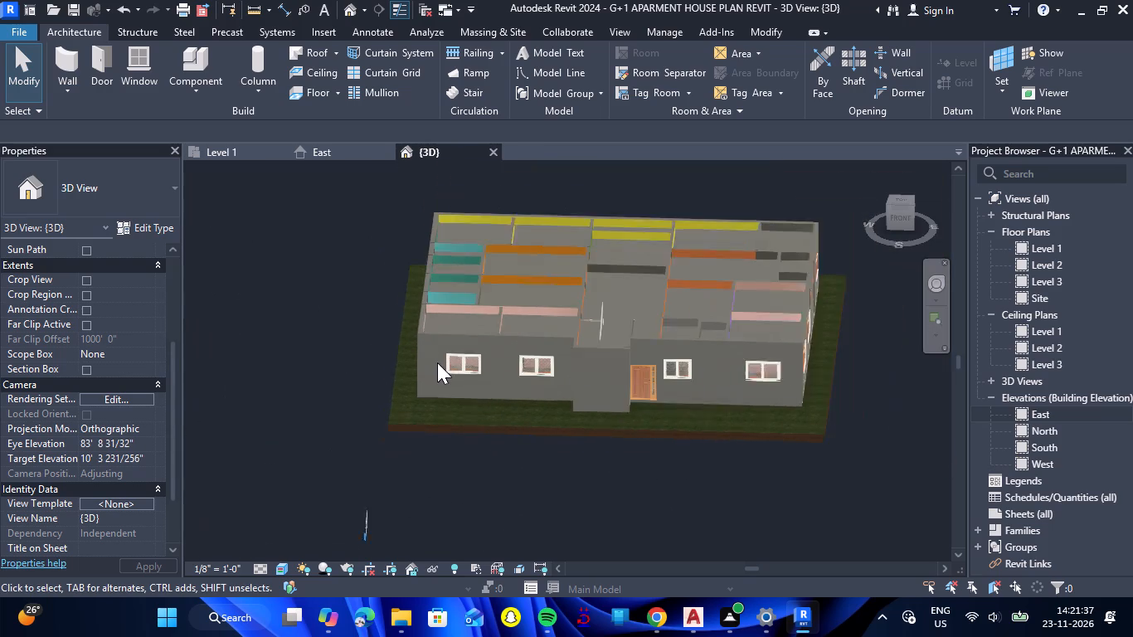
left_click_drag(546, 487, 554, 450)
right_click_drag(546, 487, 554, 450, "shift")
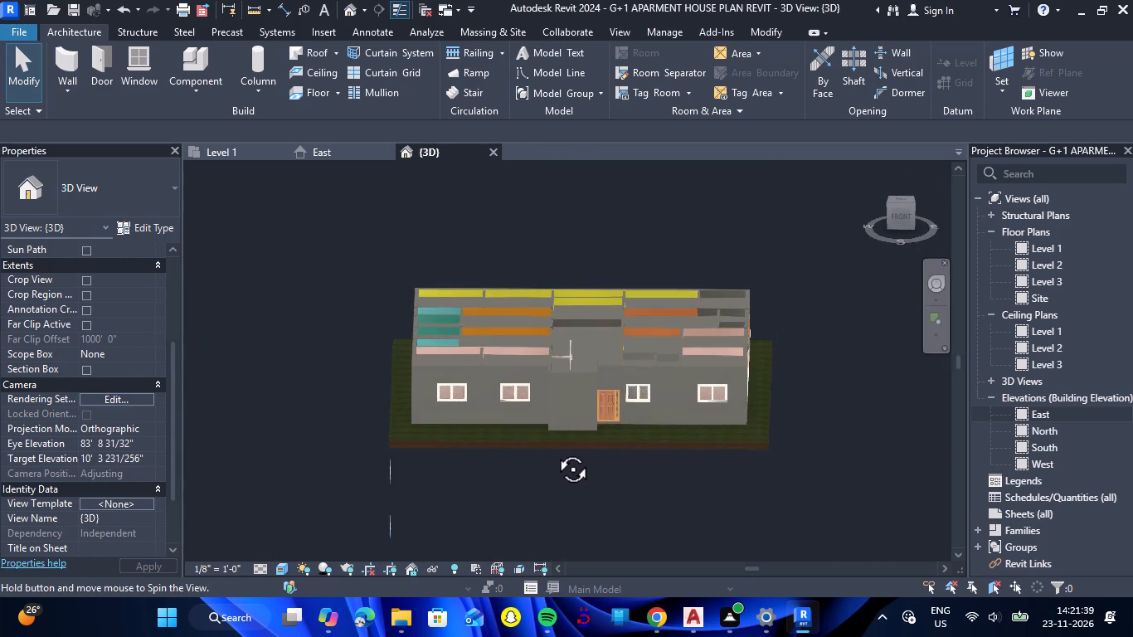
left_click_drag(554, 450, 554, 449)
right_click_drag(554, 450, 554, 449, "shift")
left_click(903, 216)
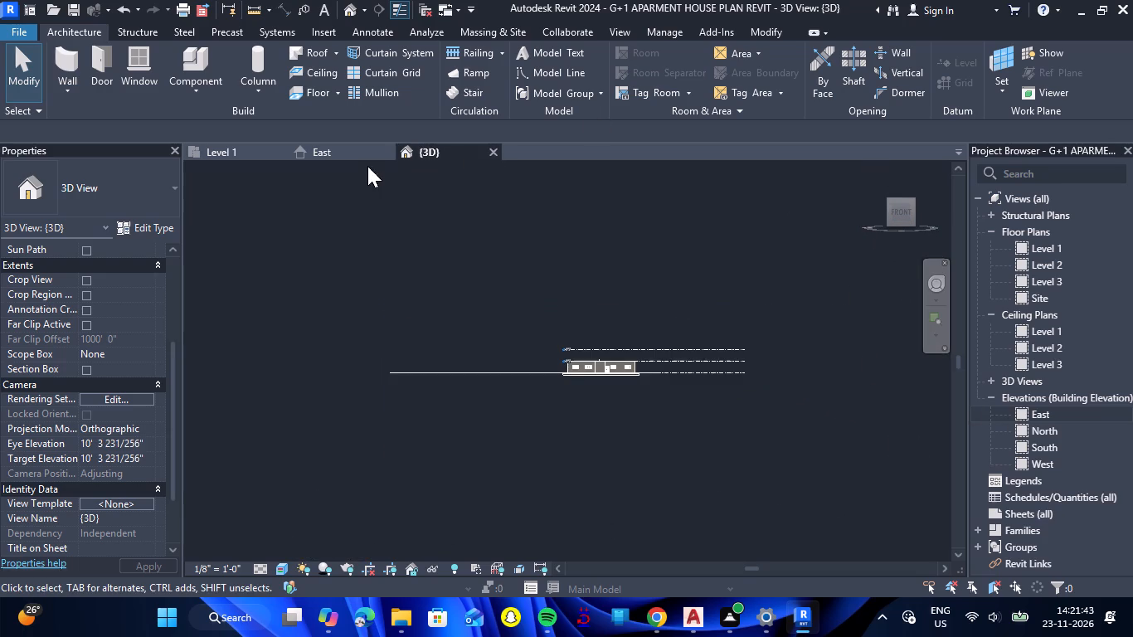
left_click(332, 156)
scroll(565, 353, "down", 4)
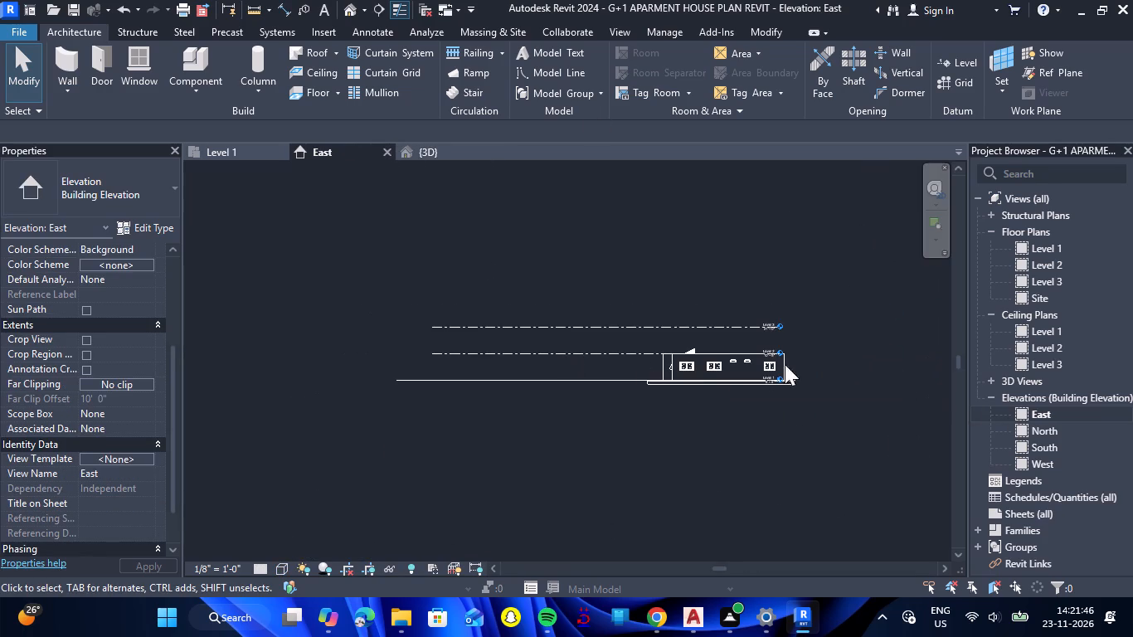
scroll(804, 357, "up", 7)
scroll(460, 389, "up", 4)
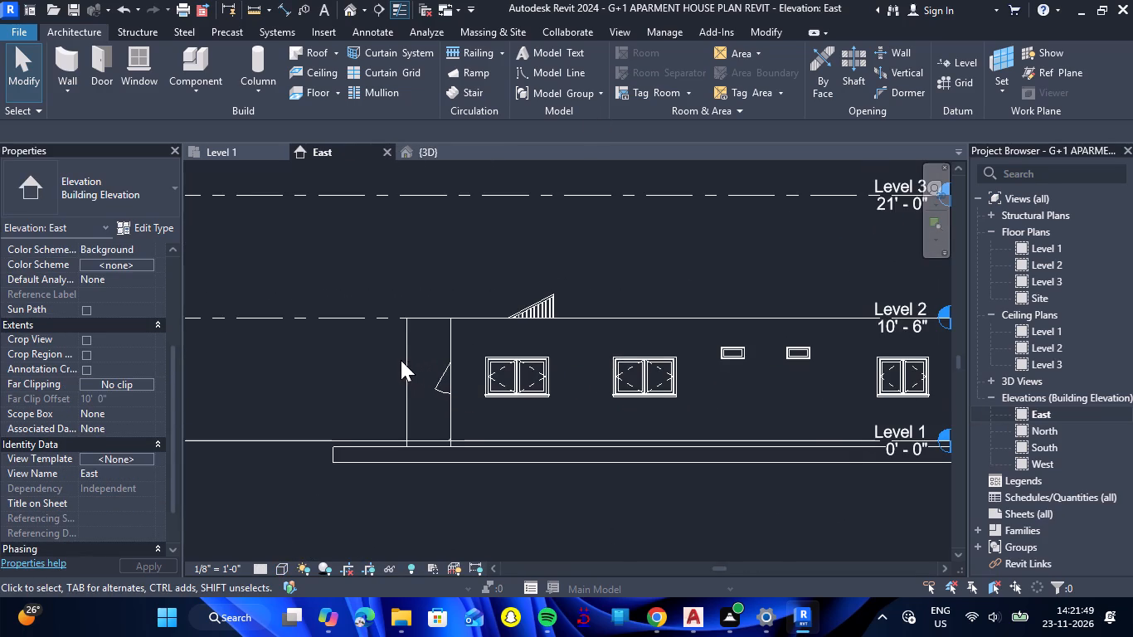
scroll(401, 359, "down", 2)
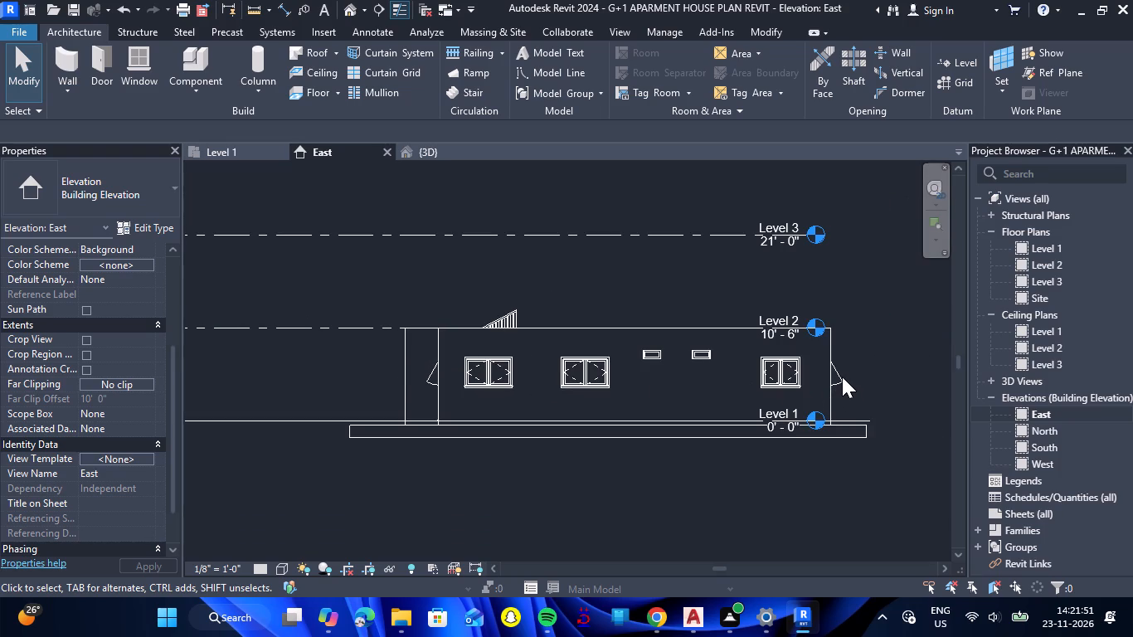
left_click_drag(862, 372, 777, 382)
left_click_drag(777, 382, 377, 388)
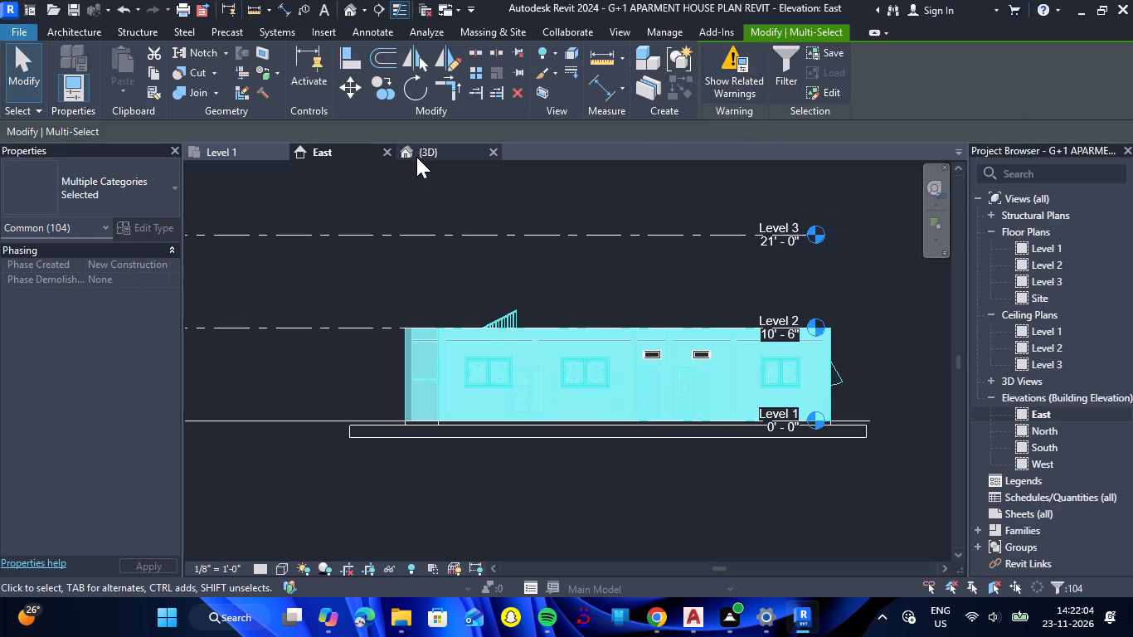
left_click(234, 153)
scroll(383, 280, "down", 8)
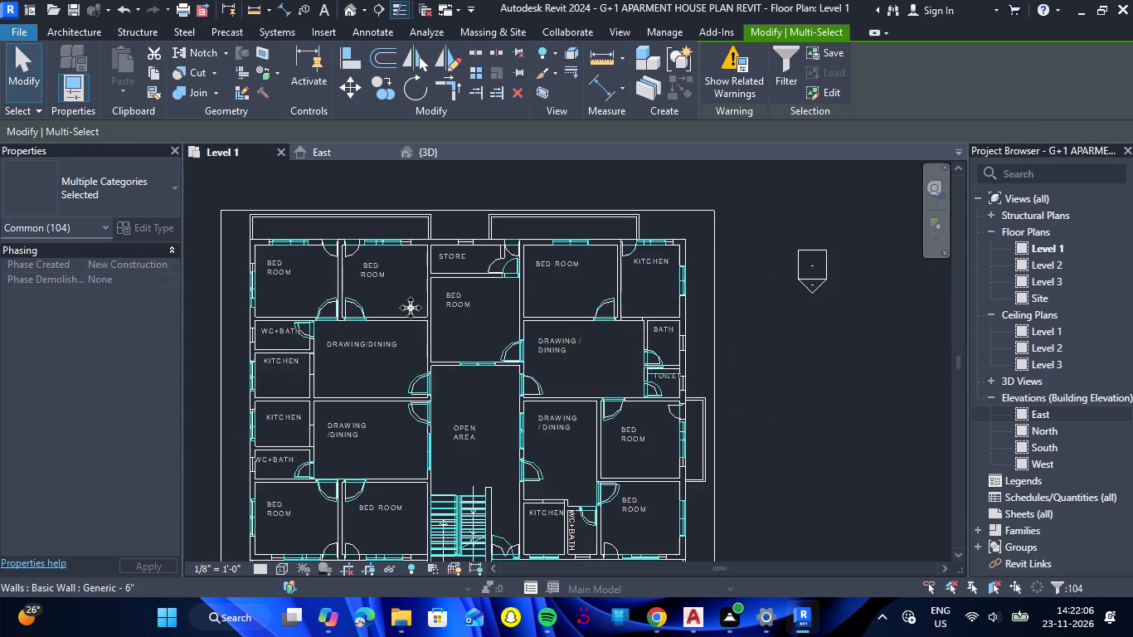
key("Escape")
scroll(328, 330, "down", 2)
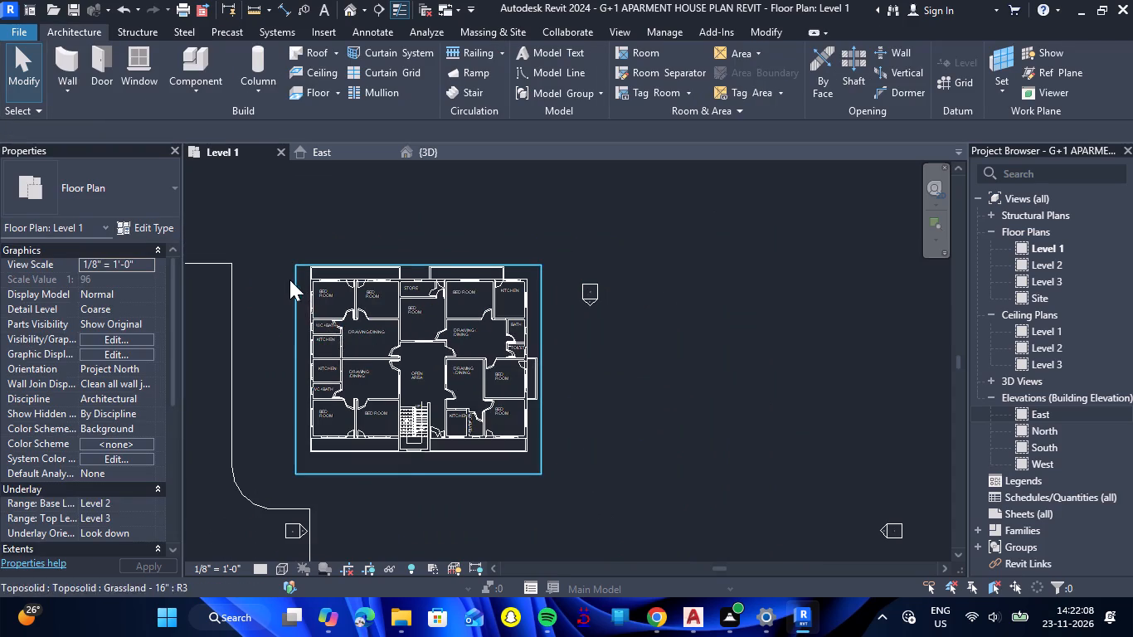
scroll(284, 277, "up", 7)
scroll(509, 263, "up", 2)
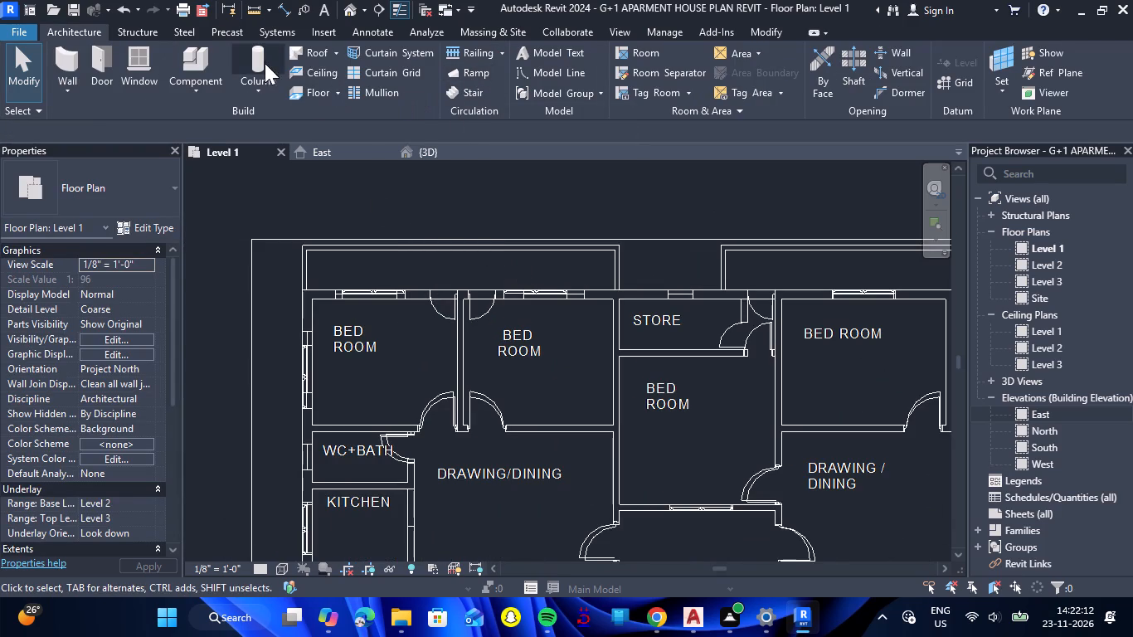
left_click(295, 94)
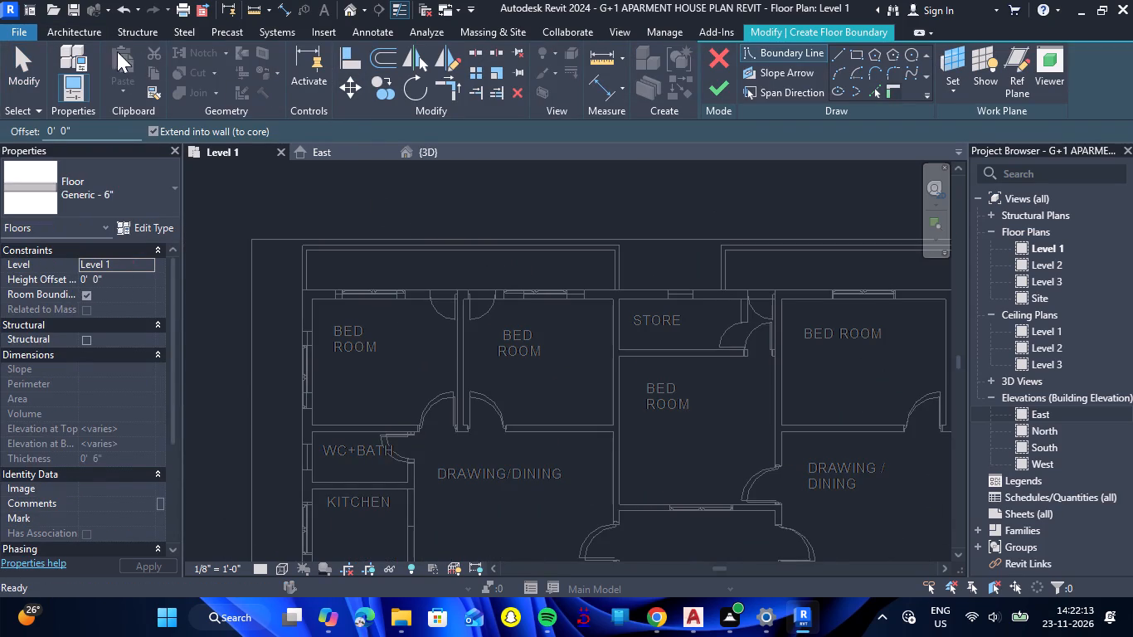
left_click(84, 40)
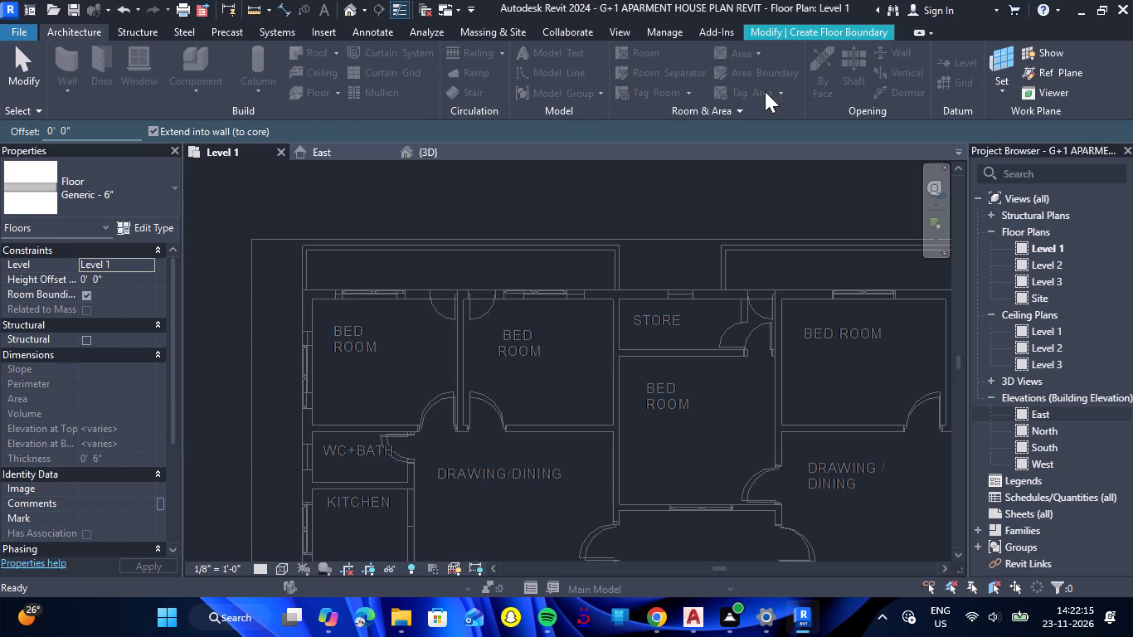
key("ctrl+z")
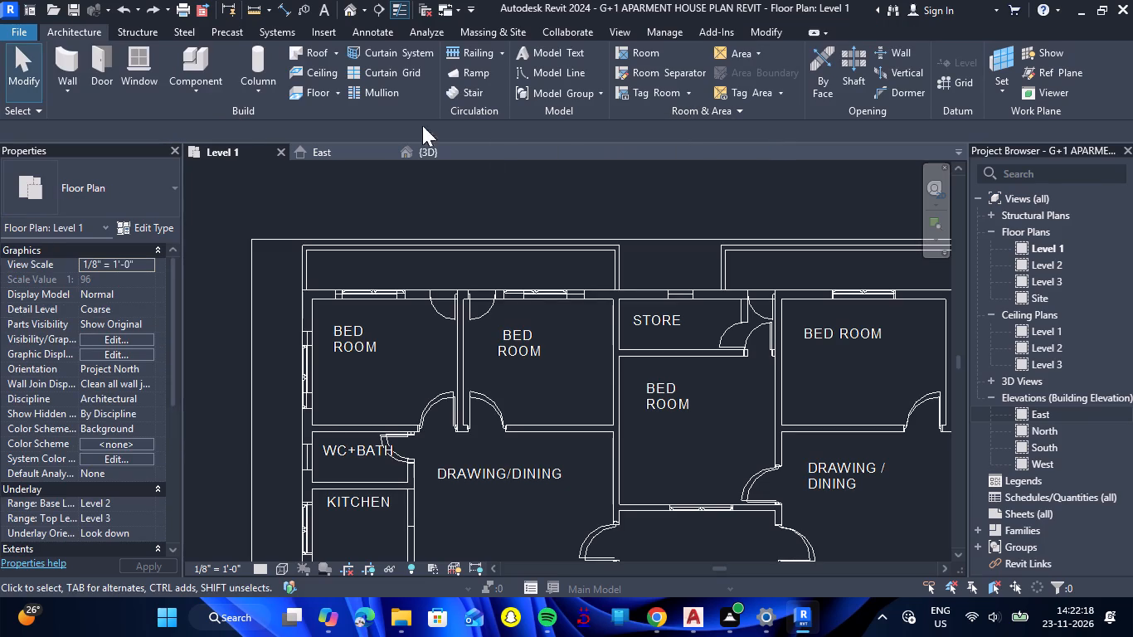
Start an architectural floor on Level 1 and pick boundary lines around the north-west balcony and along the north exterior wall.
left_click(339, 94)
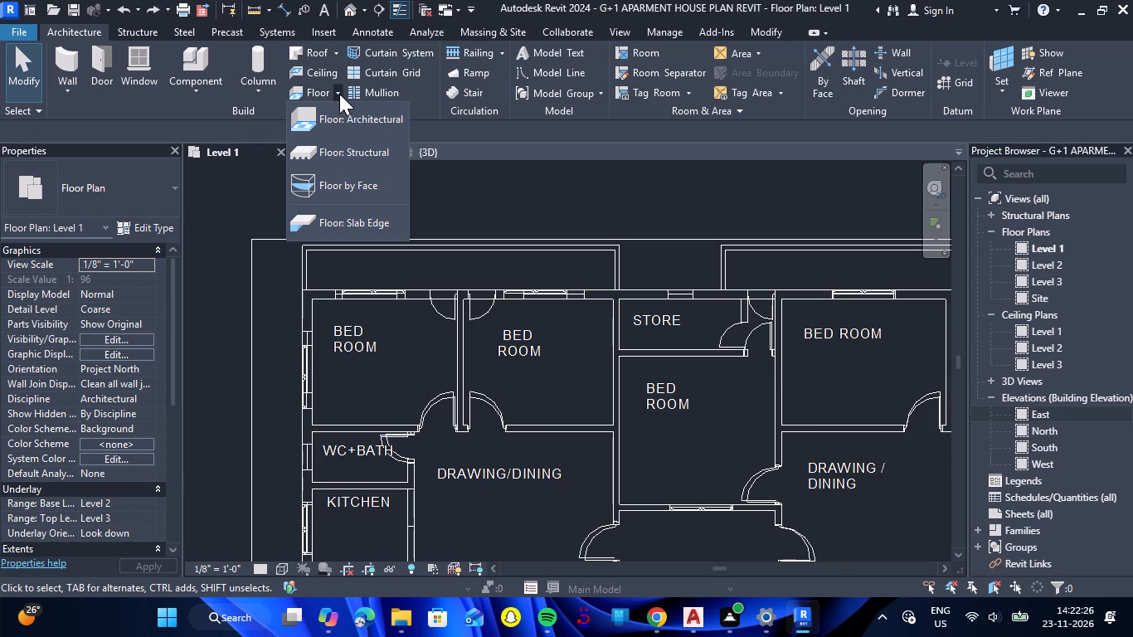
left_click(348, 117)
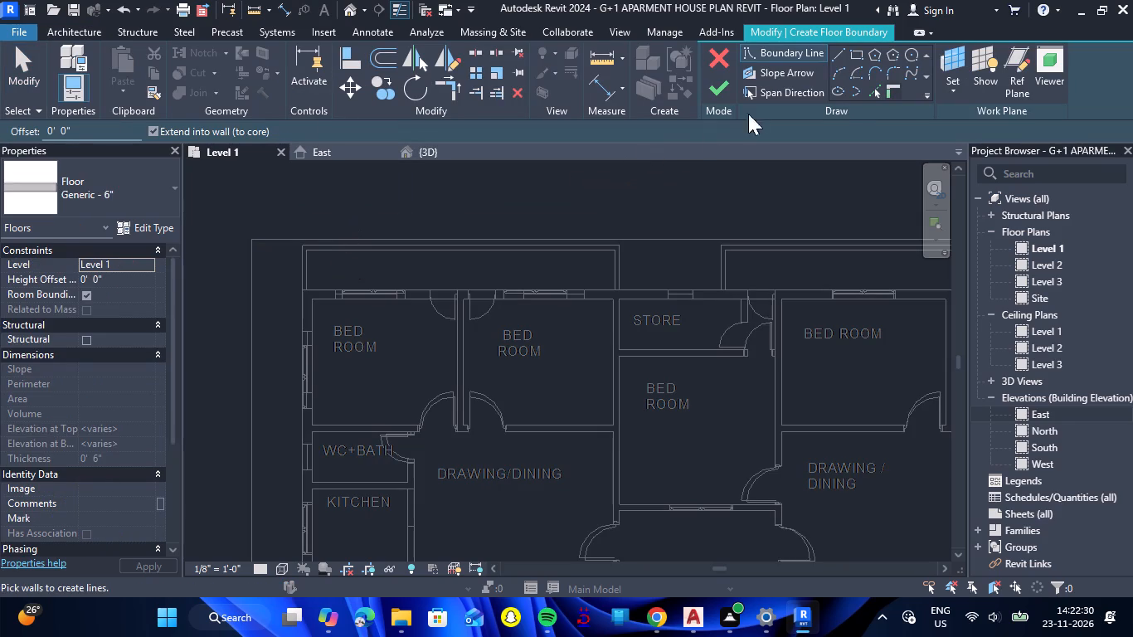
left_click(873, 95)
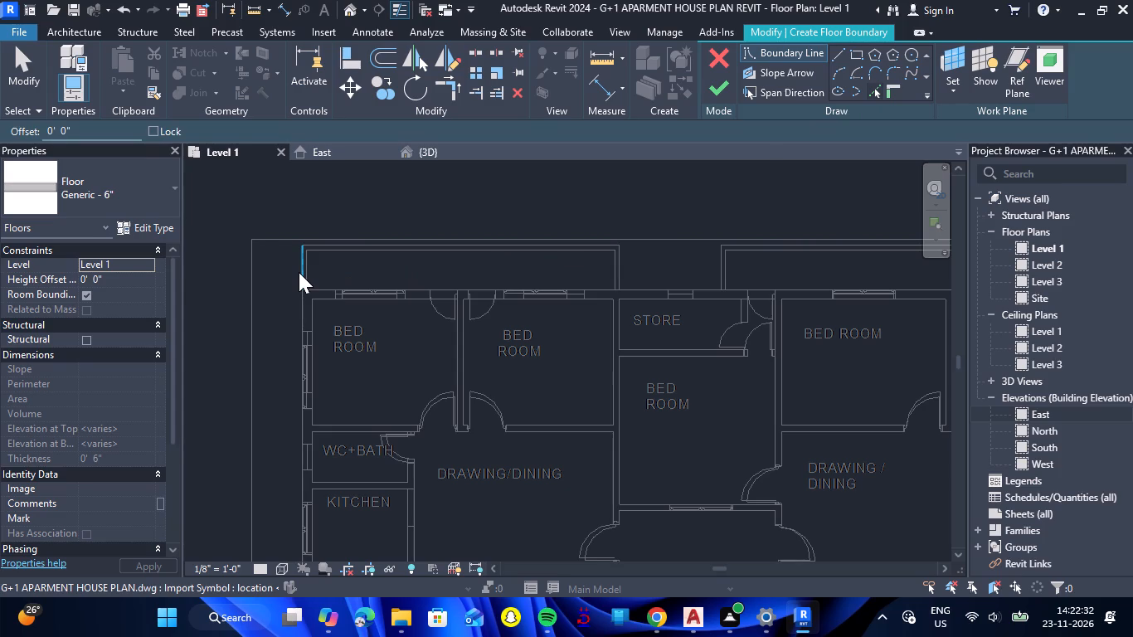
left_click(299, 272)
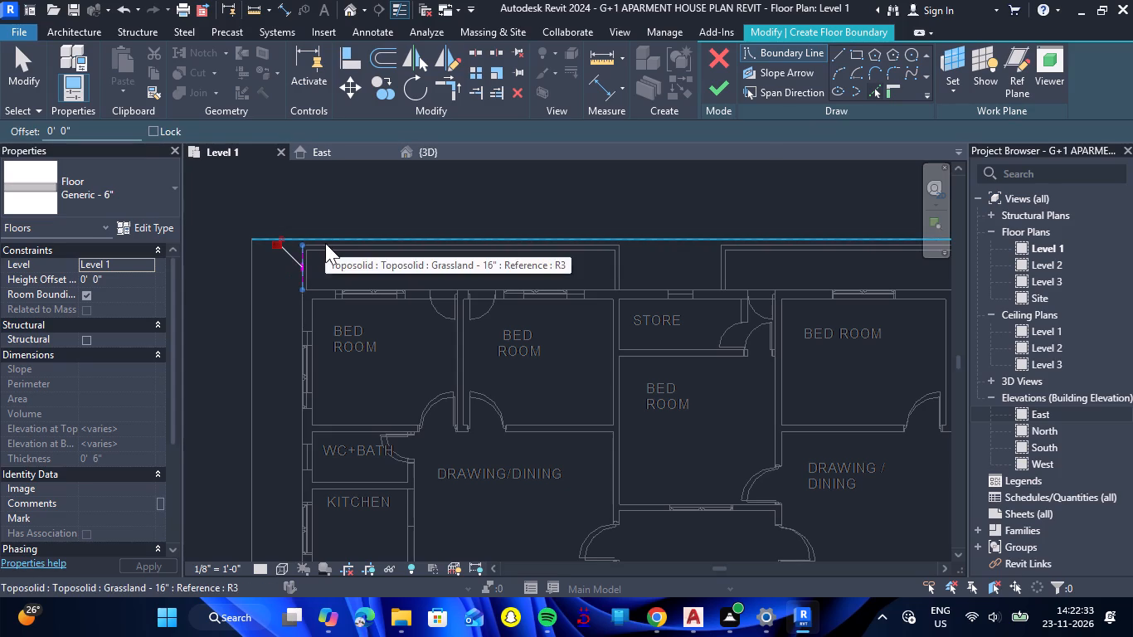
left_click(328, 247)
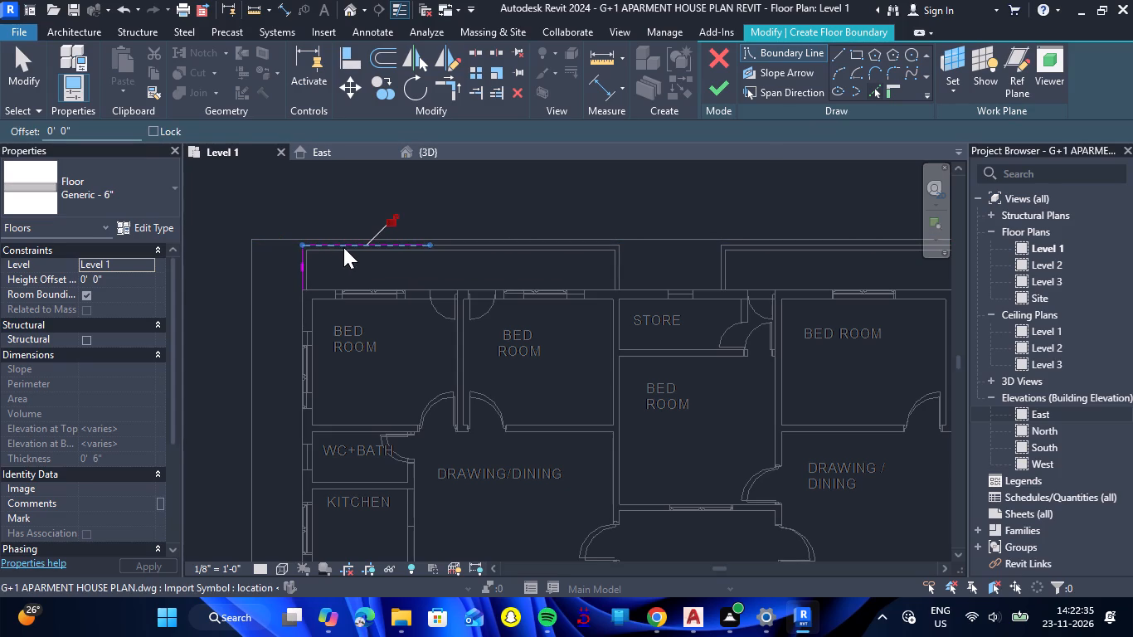
scroll(470, 247, "up", 5)
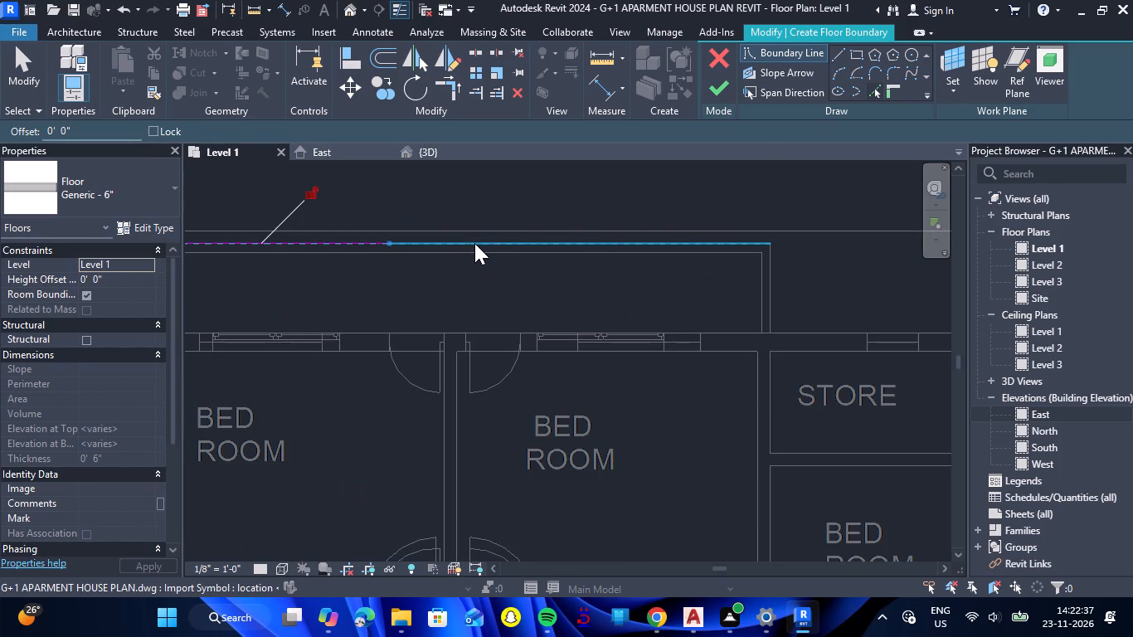
left_click(474, 243)
left_click(775, 284)
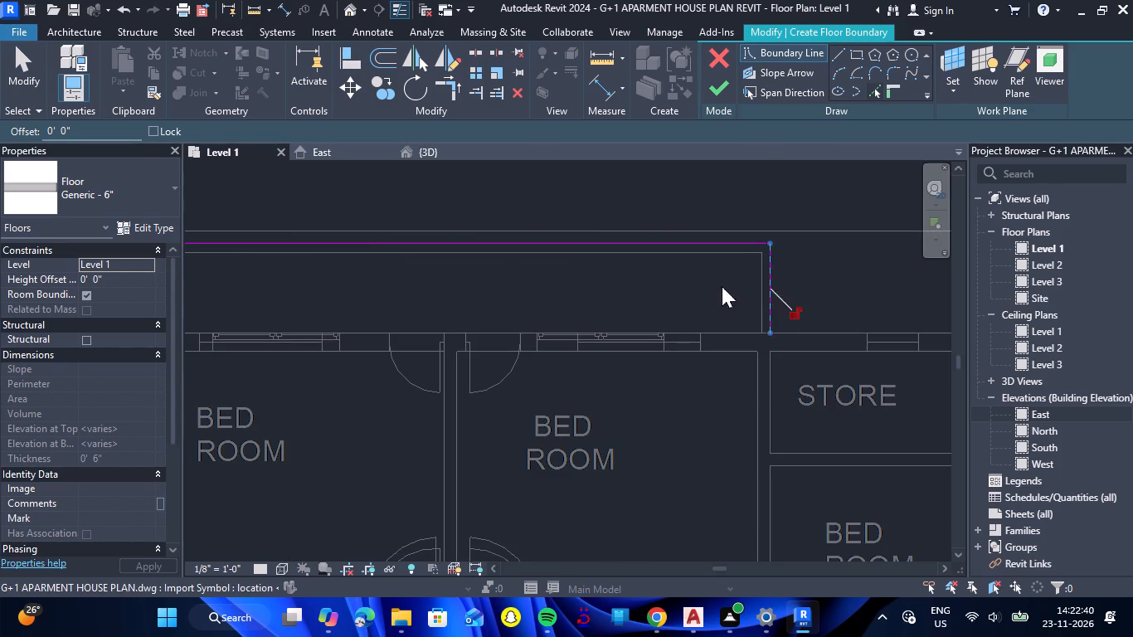
scroll(597, 292, "down", 4)
left_click(776, 314)
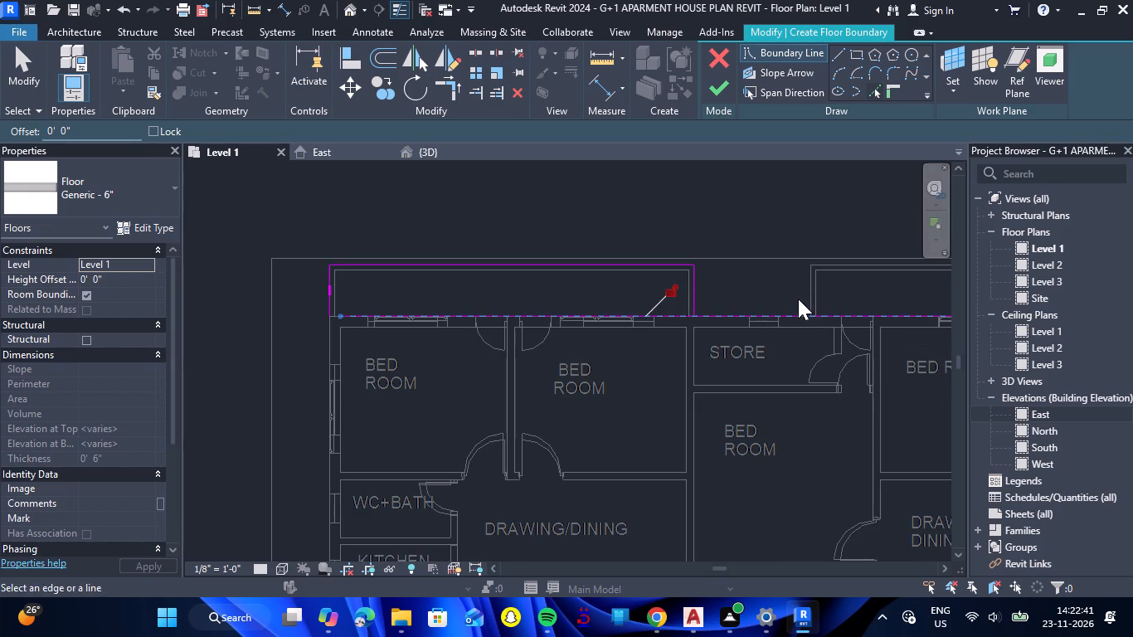
Add floor boundary lines around the north-east balcony and along the exterior wall to the kitchen's outer corner.
left_click(805, 294)
scroll(725, 290, "down", 5)
scroll(857, 274, "up", 7)
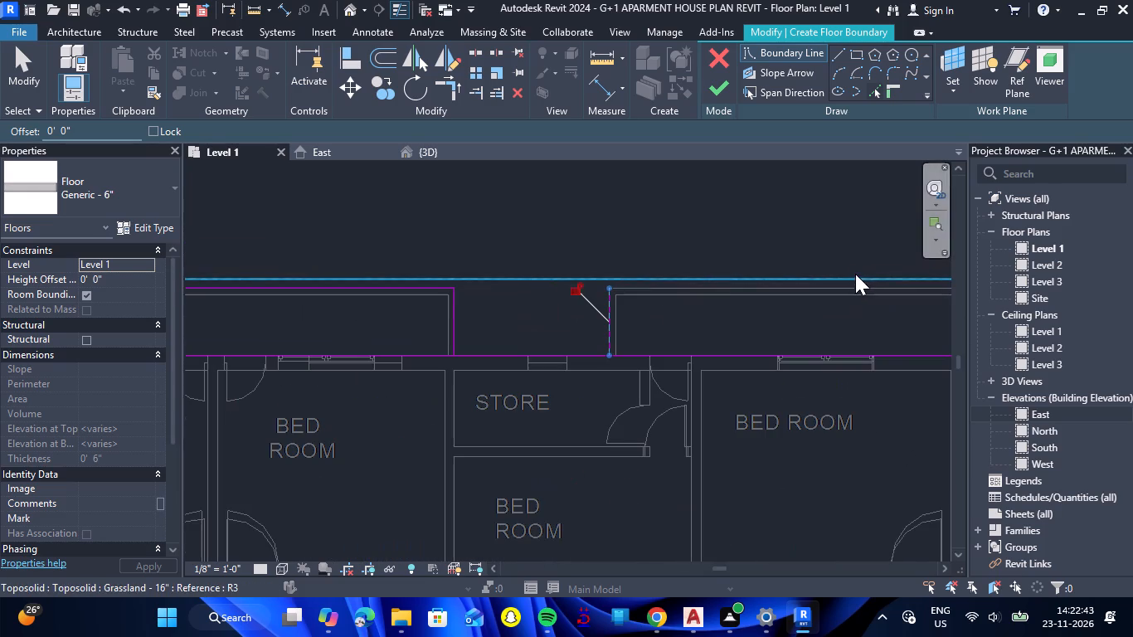
left_click(712, 289)
scroll(565, 289, "down", 7)
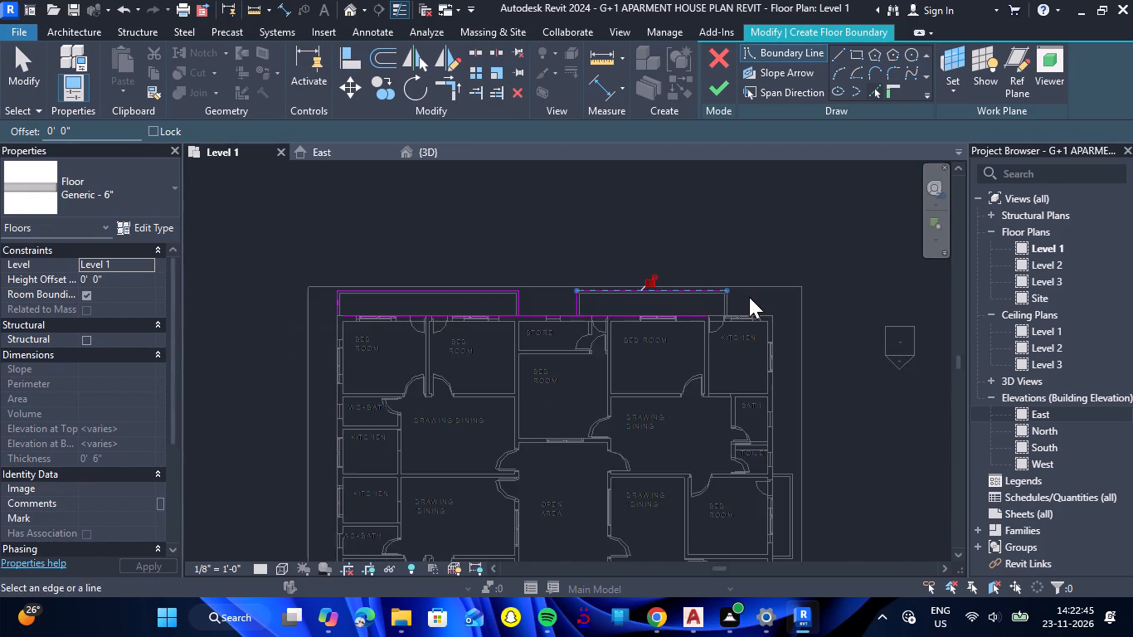
scroll(749, 297, "up", 8)
left_click(683, 315)
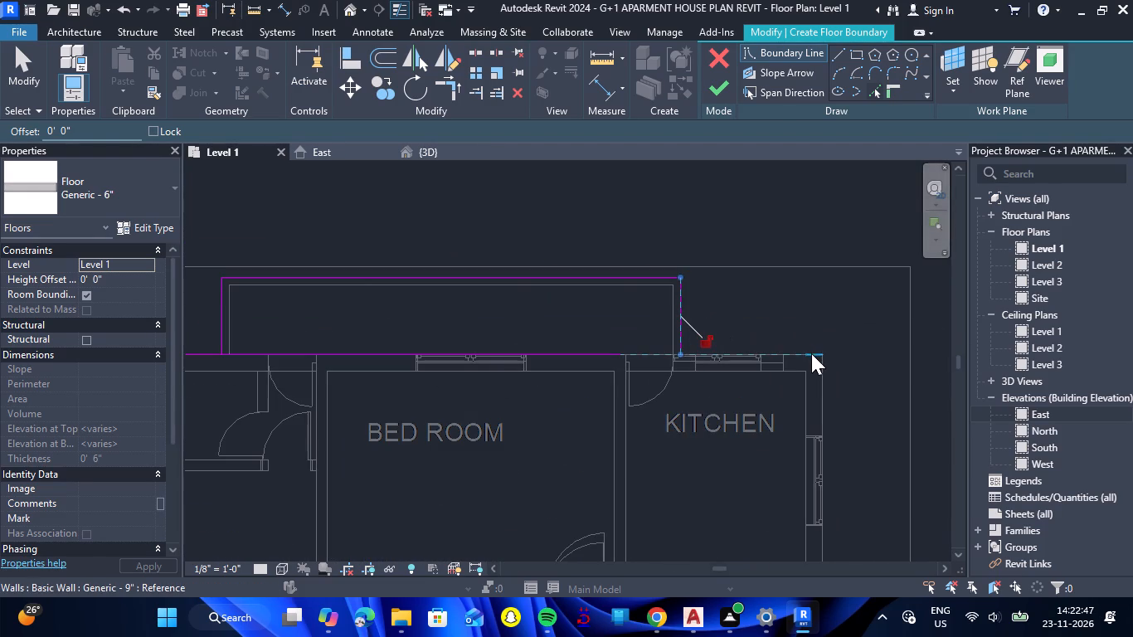
left_click(816, 355)
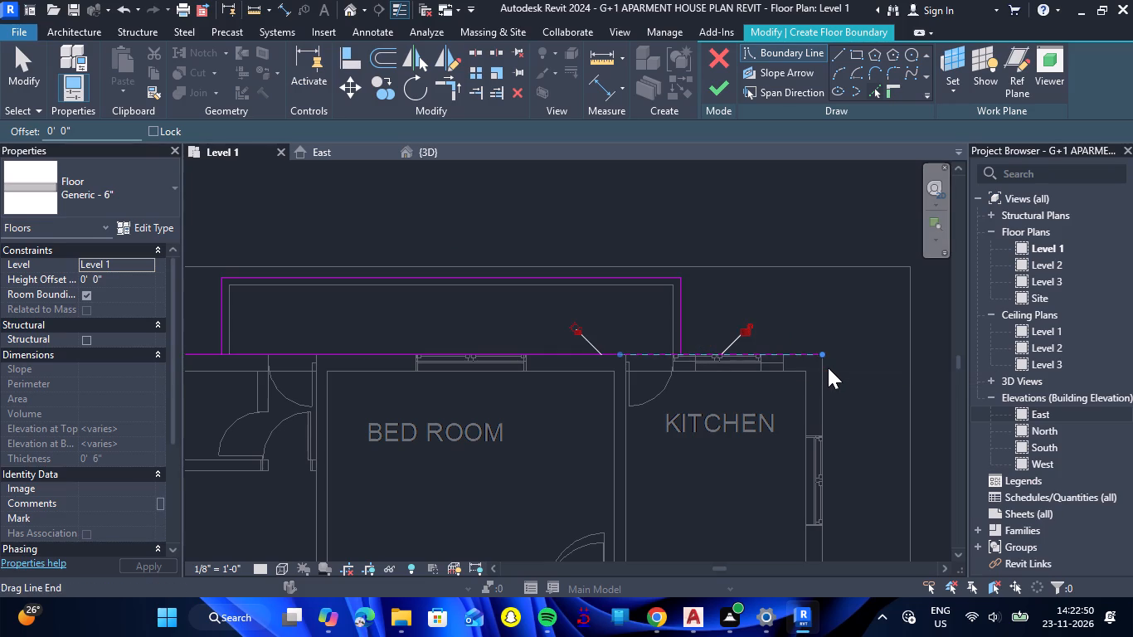
Pick floor boundary lines down the east exterior wall and around the balcony projecting beside the bedroom.
left_click(824, 382)
scroll(708, 299, "down", 13)
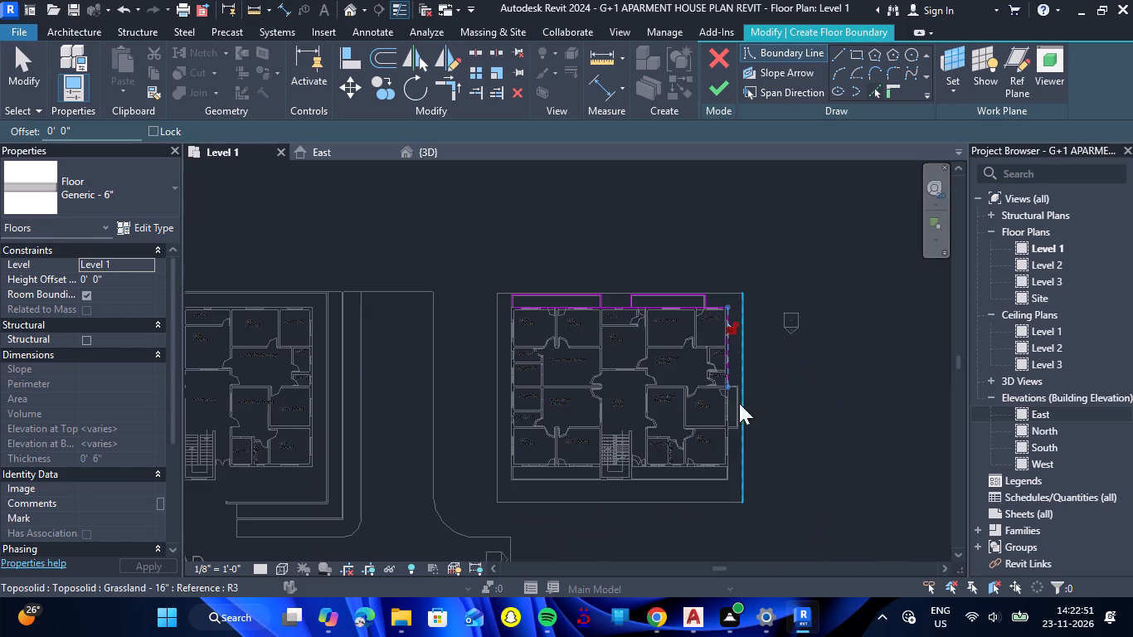
scroll(745, 408, "up", 15)
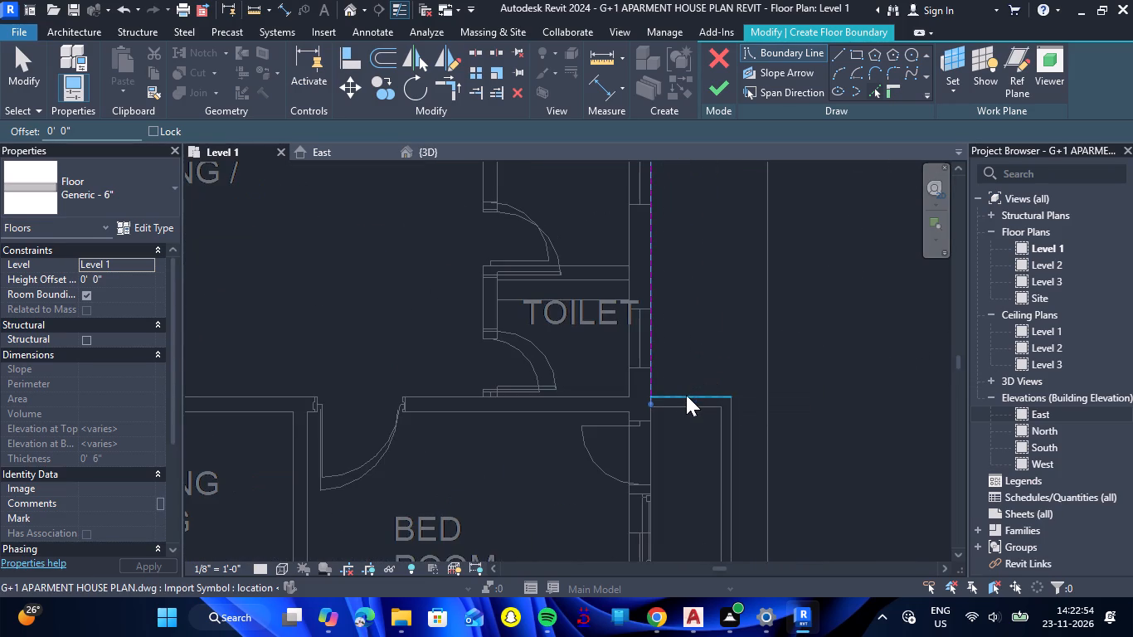
left_click(685, 396)
left_click(732, 437)
scroll(711, 354, "up", 1)
scroll(711, 354, "down", 8)
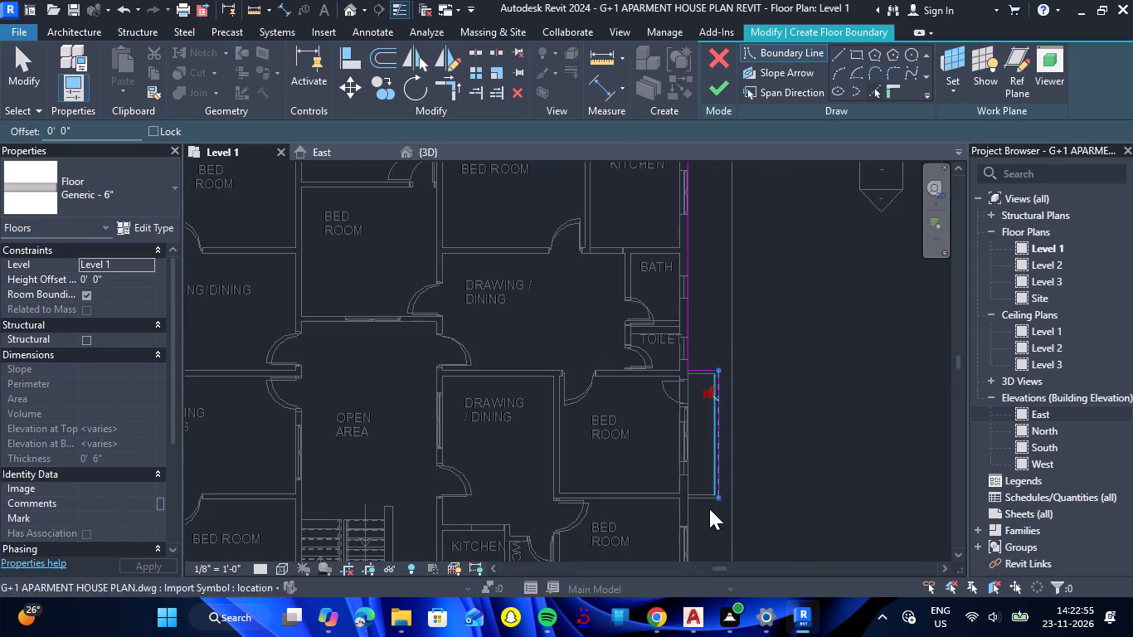
scroll(703, 515, "up", 7)
left_click(695, 475)
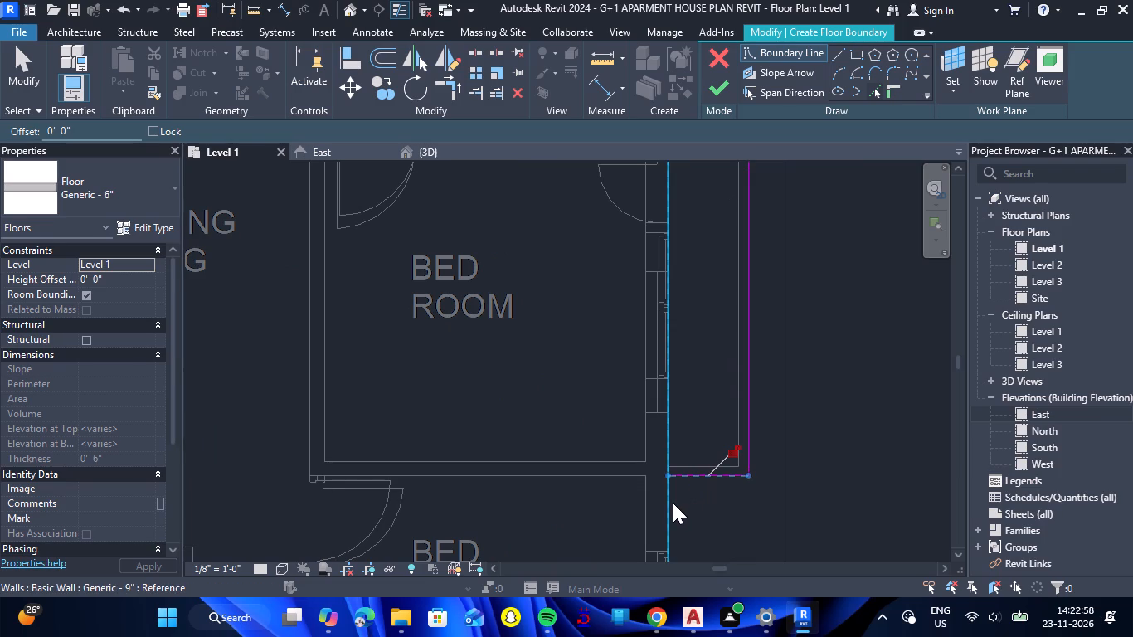
left_click(673, 503)
Pick floor boundary lines around the south strip past the staircase and up the west exterior wall beside the bedroom.
scroll(631, 372, "down", 12)
scroll(639, 475, "up", 7)
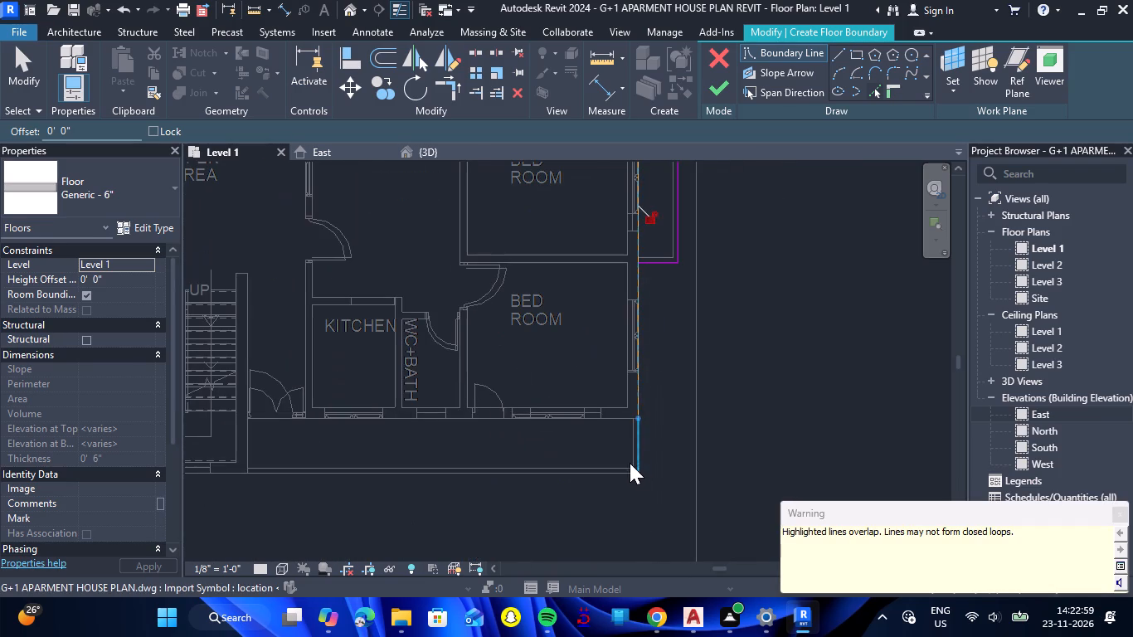
left_click(641, 448)
left_click(615, 474)
scroll(610, 484, "down", 7)
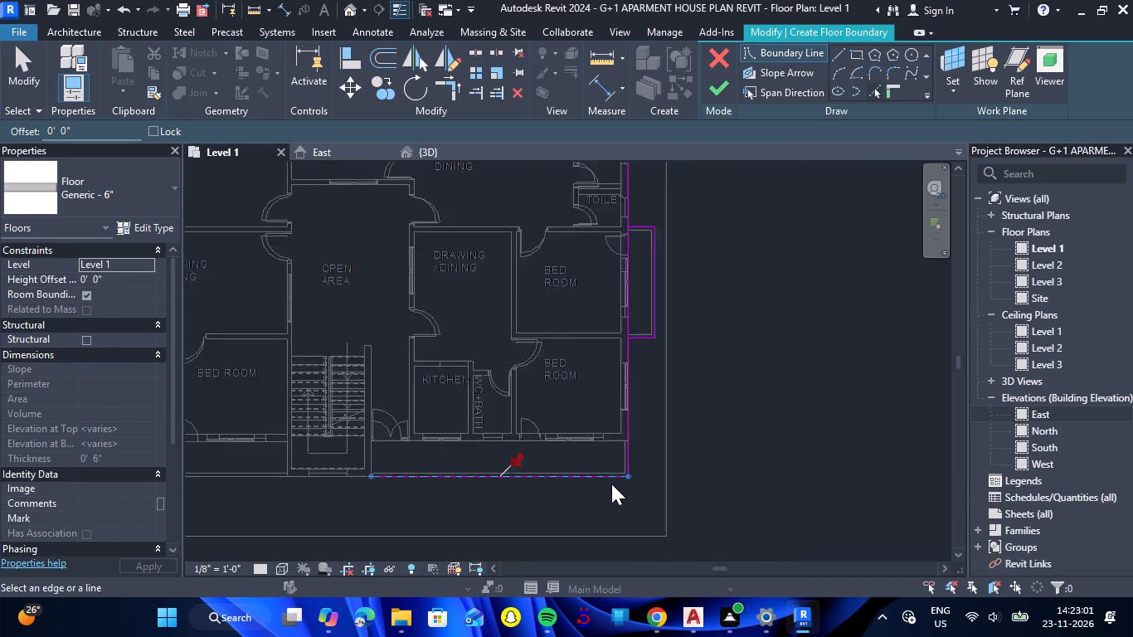
scroll(431, 492, "up", 7)
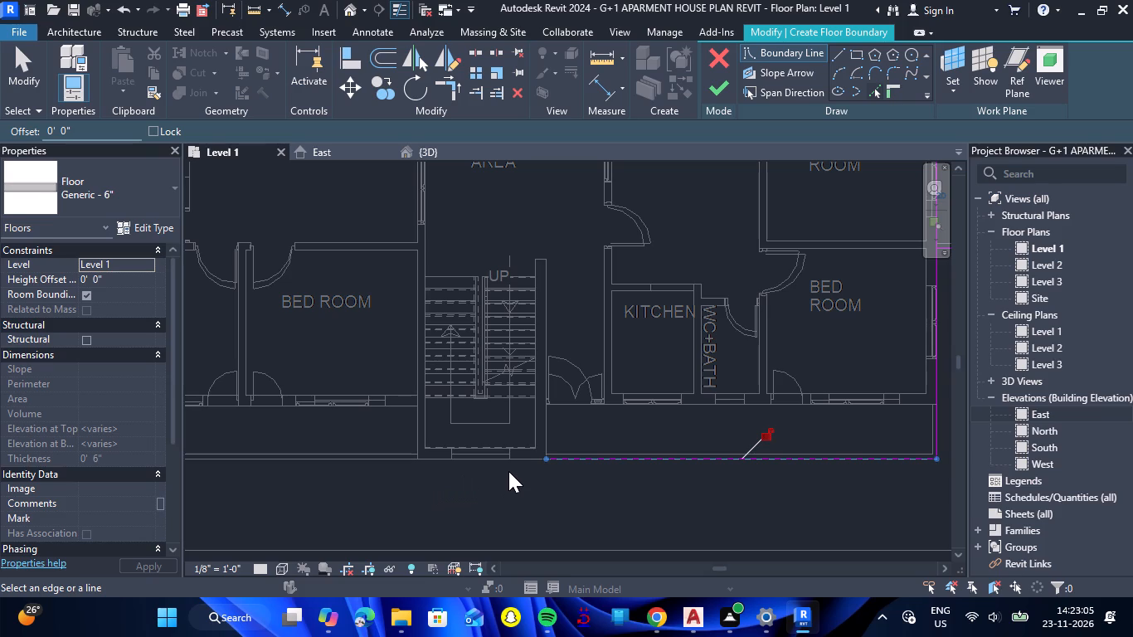
left_click(514, 464)
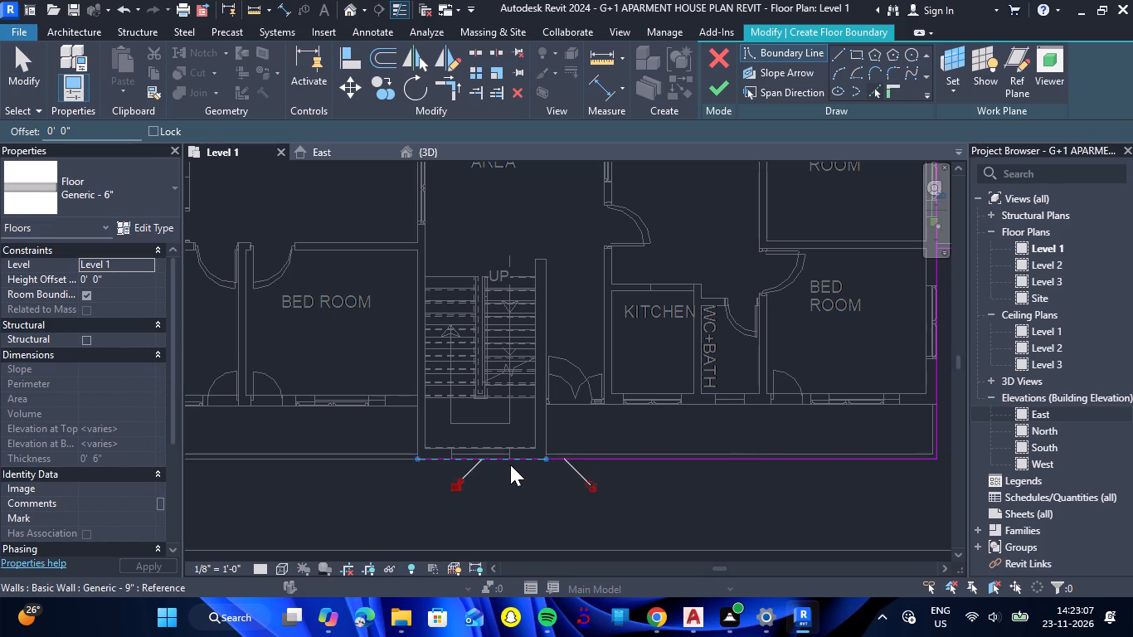
left_click(378, 460)
scroll(394, 473, "down", 6)
scroll(207, 467, "up", 6)
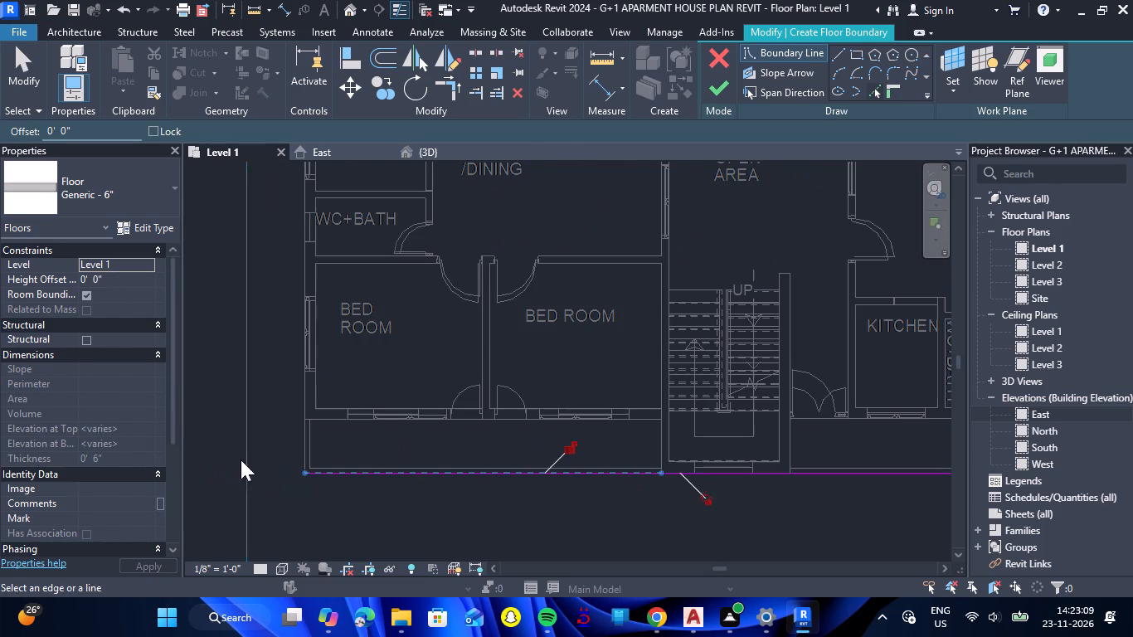
left_click(304, 445)
left_click(299, 400)
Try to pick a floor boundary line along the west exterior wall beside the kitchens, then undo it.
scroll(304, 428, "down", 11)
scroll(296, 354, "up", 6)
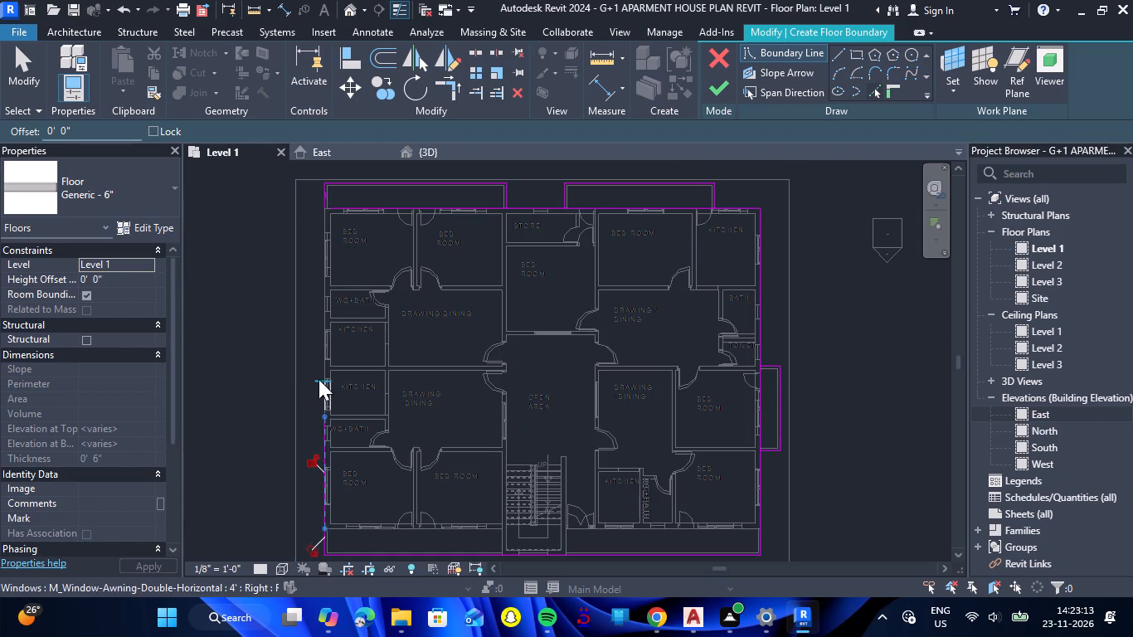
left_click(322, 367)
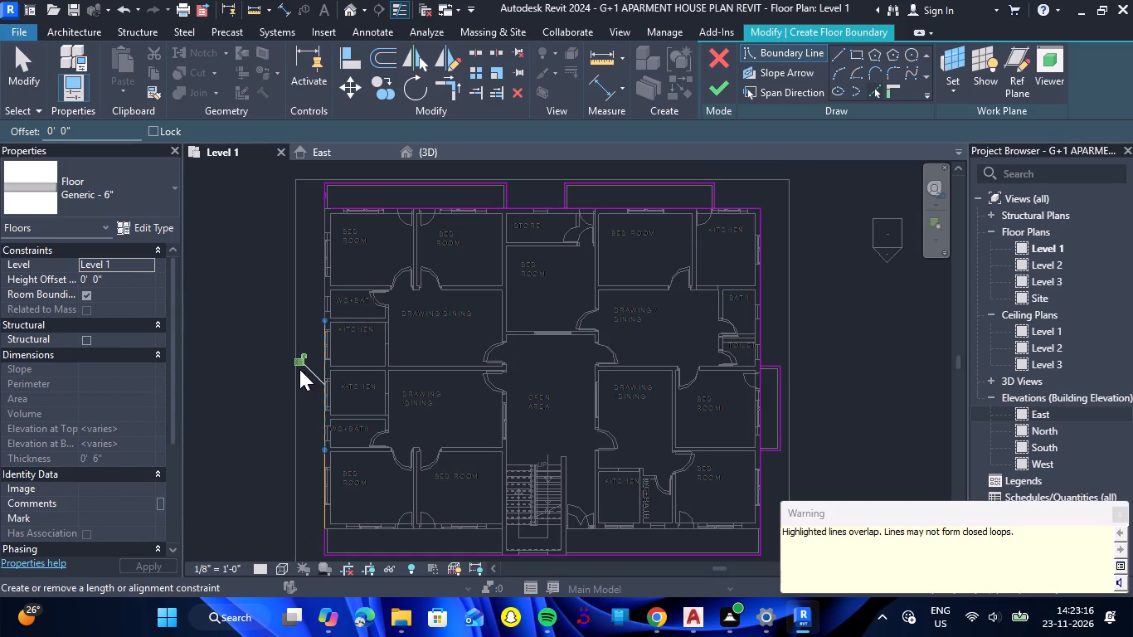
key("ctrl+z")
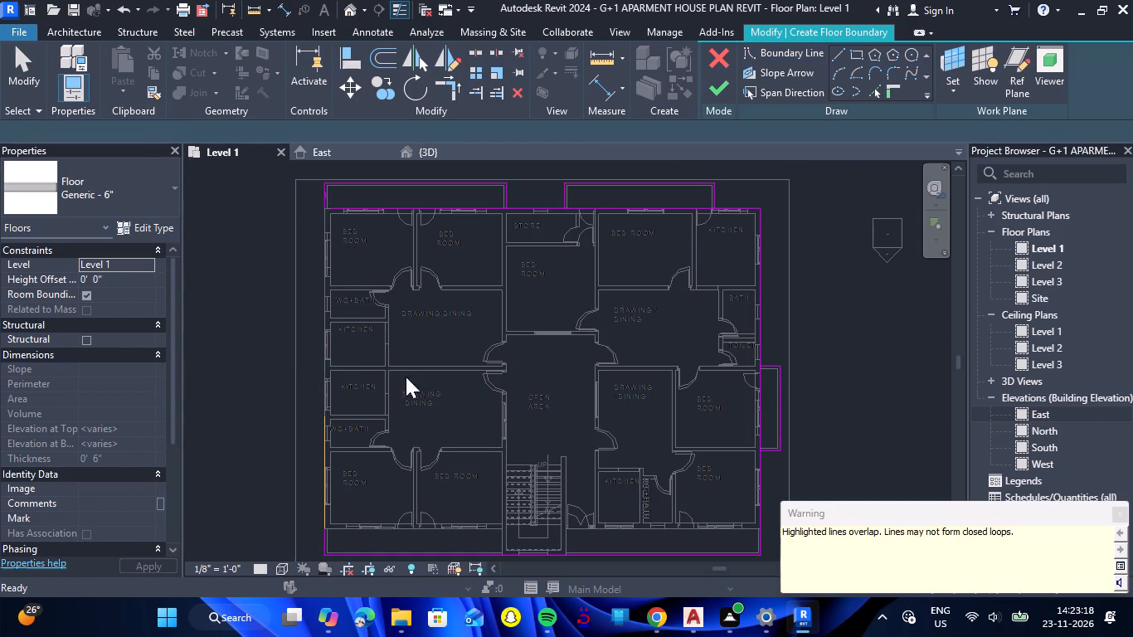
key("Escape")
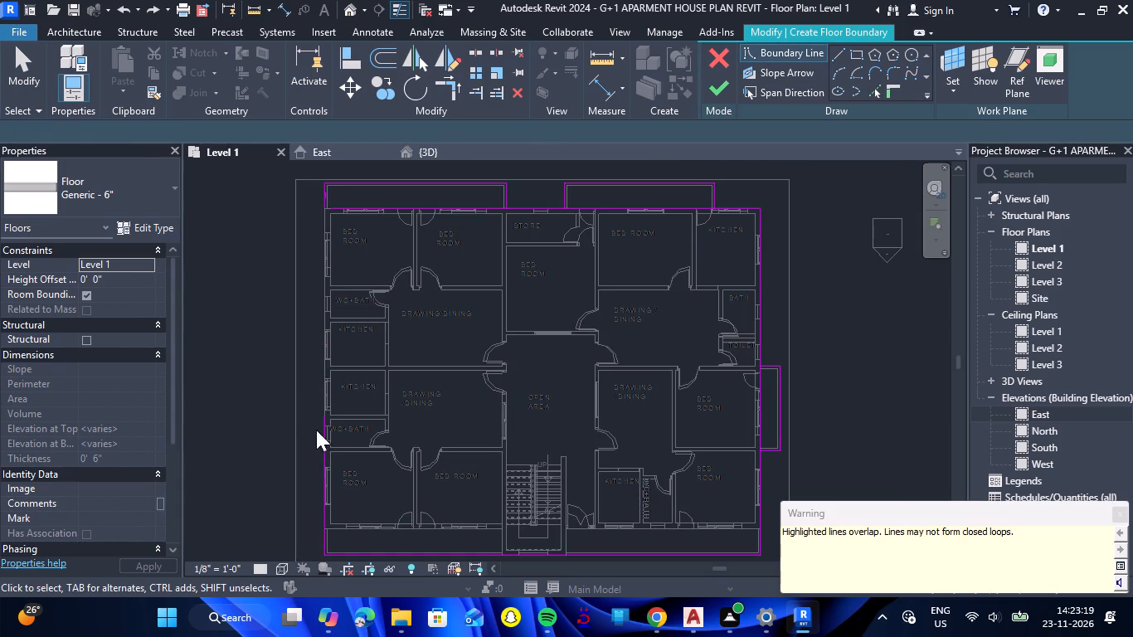
Pick the west exterior wall edge beside the north-west bedroom and WC+BATH as a floor boundary line.
scroll(316, 472, "up", 2)
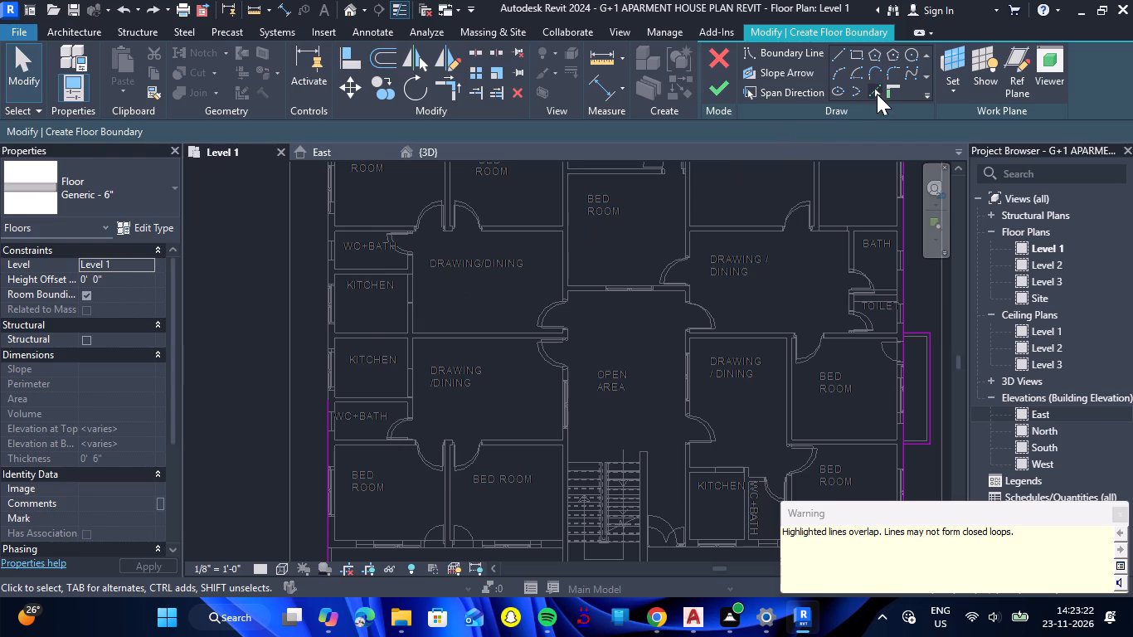
left_click(877, 94)
scroll(319, 297, "down", 4)
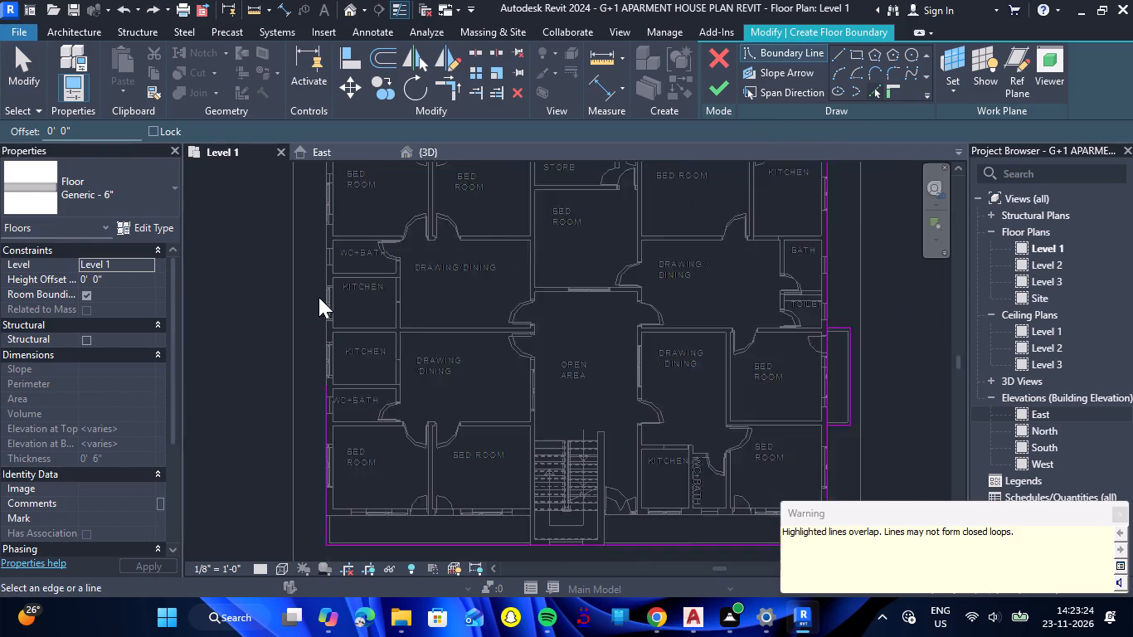
scroll(319, 297, "down", 1)
scroll(319, 224, "up", 8)
left_click(328, 221)
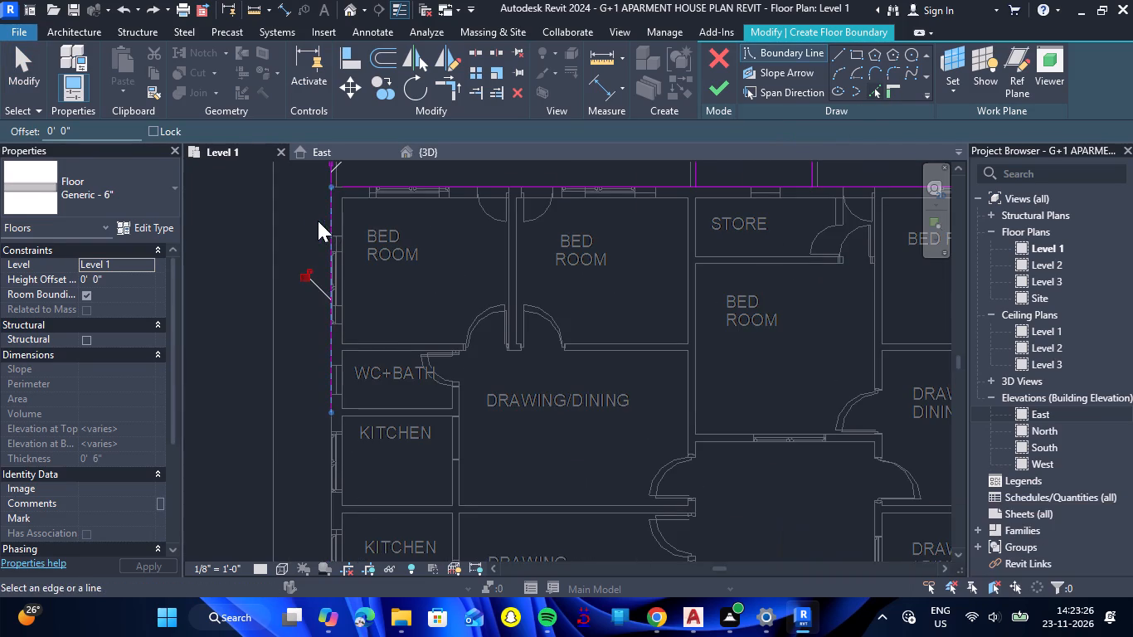
Draw a floor boundary line about 13'-5" long down the west exterior wall beside the two kitchens, joining the existing lines.
scroll(304, 224, "down", 6)
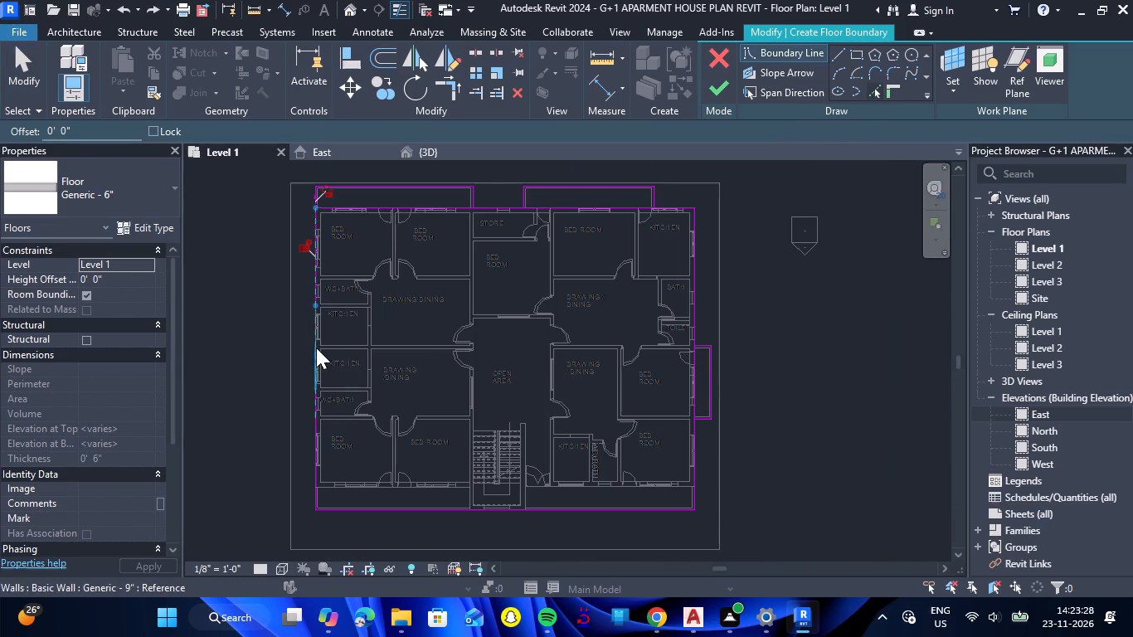
left_click(838, 61)
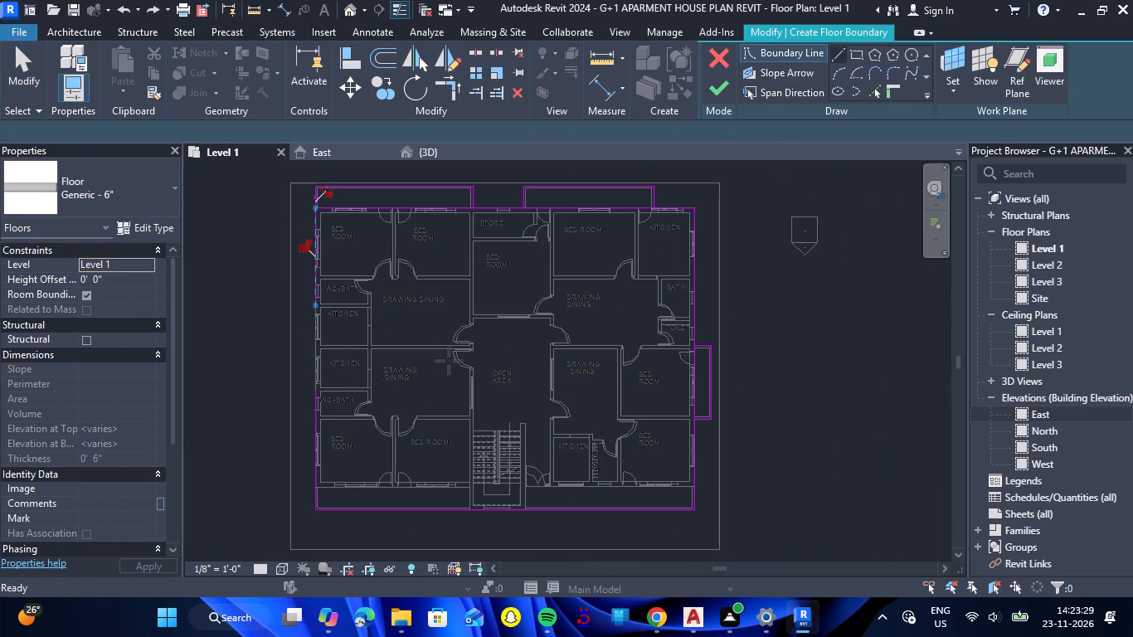
scroll(307, 298, "up", 14)
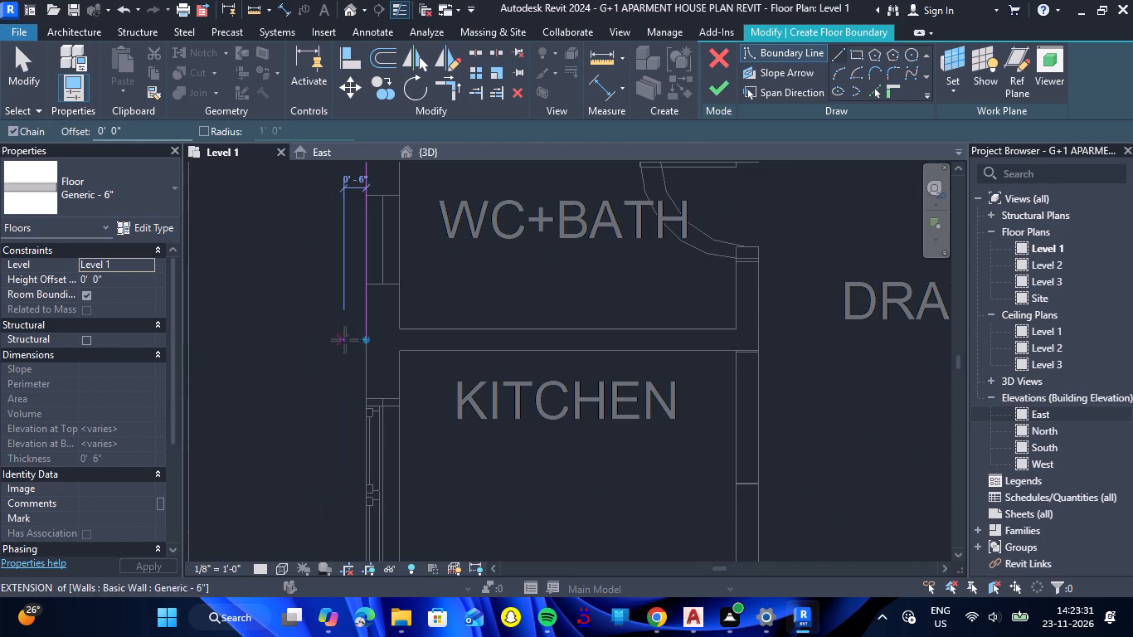
left_click(366, 339)
scroll(329, 332, "down", 6)
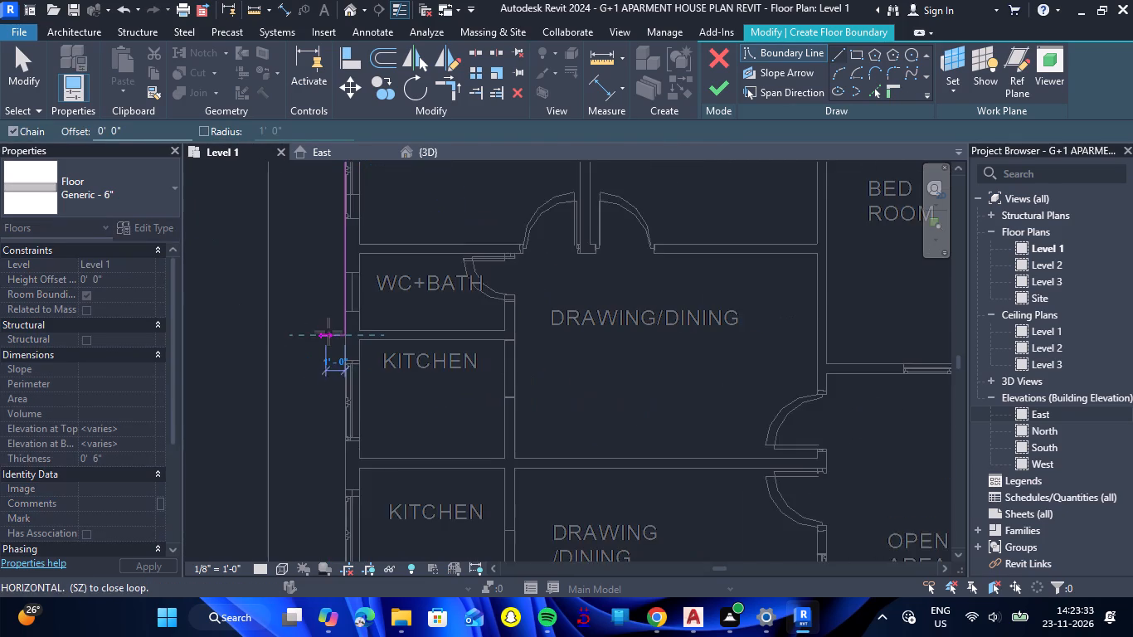
scroll(328, 332, "down", 4)
scroll(336, 485, "up", 2)
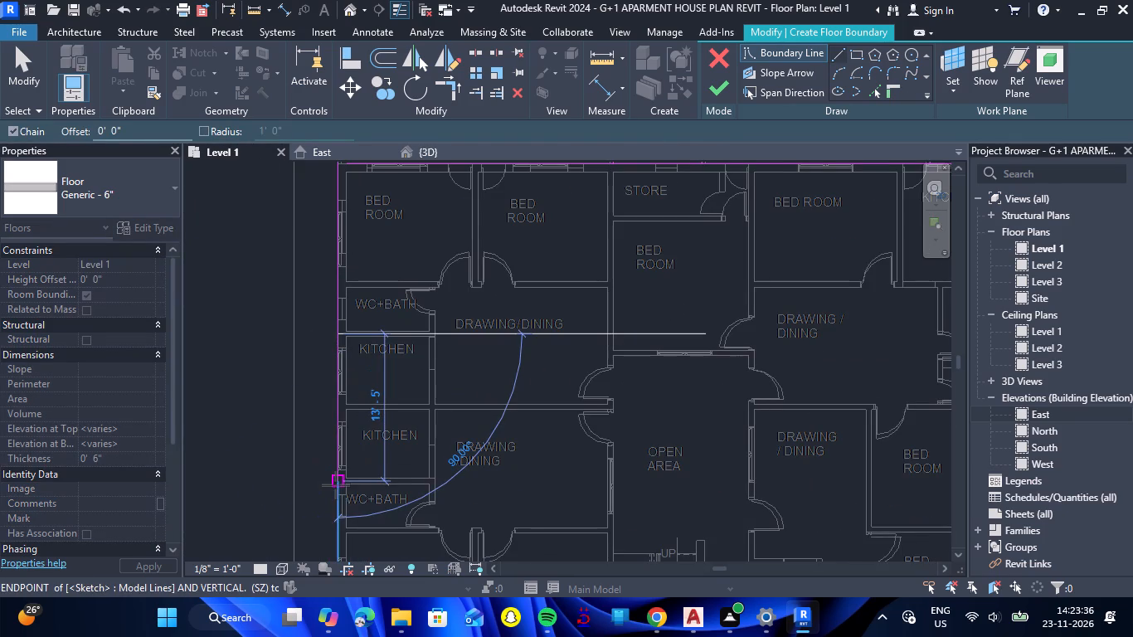
scroll(336, 485, "up", 20)
scroll(336, 485, "up", 1)
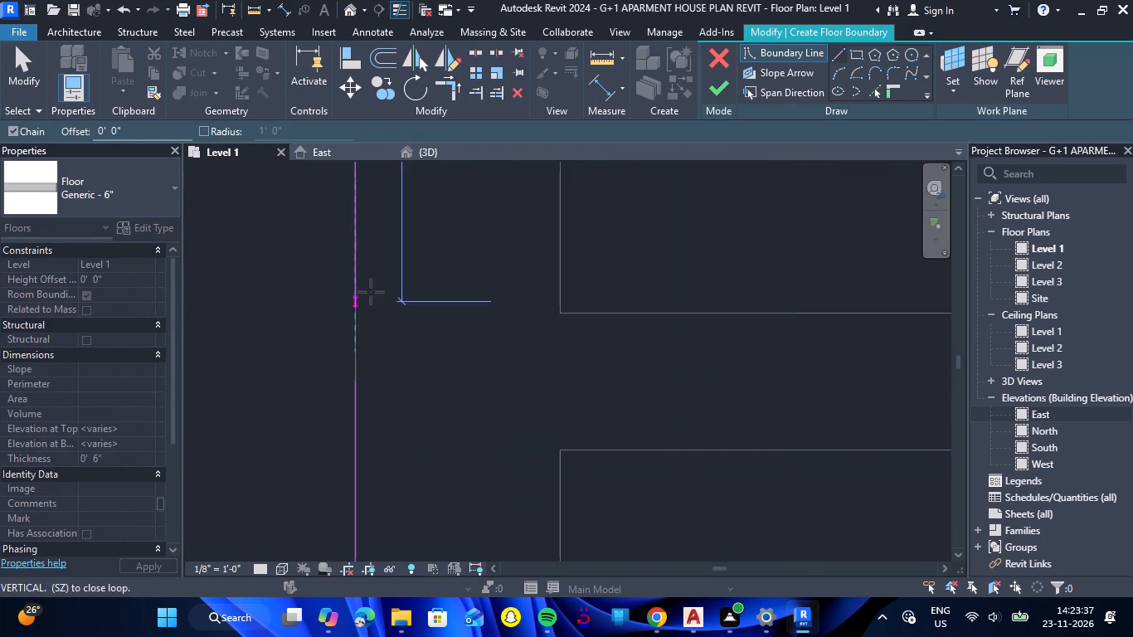
left_click(354, 383)
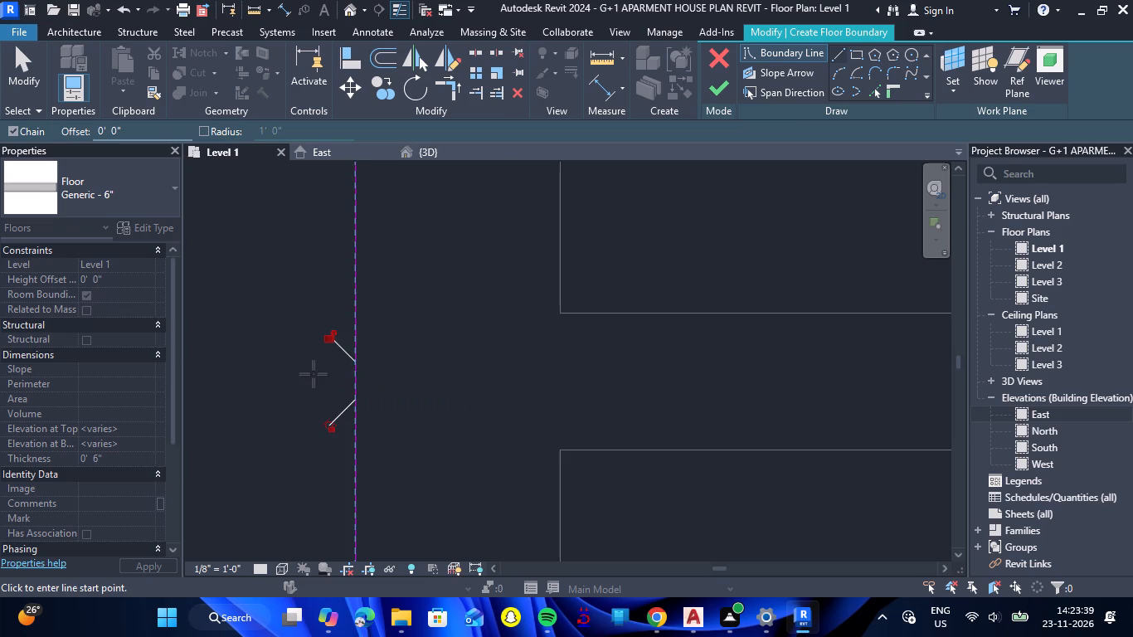
key("Escape")
scroll(318, 348, "down", 17)
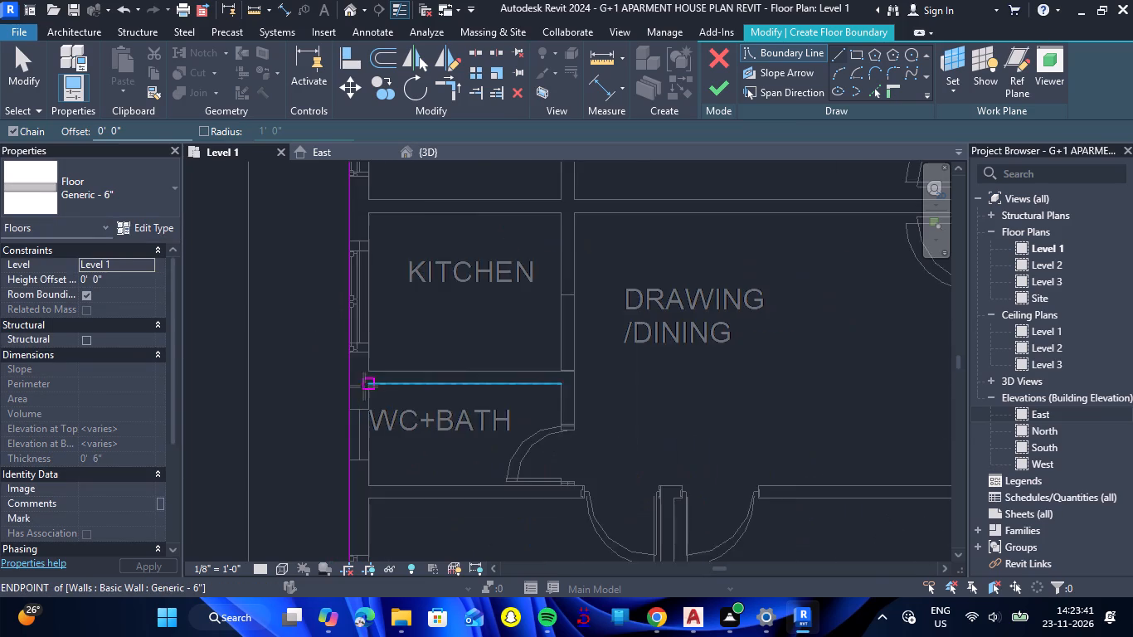
scroll(364, 387, "down", 12)
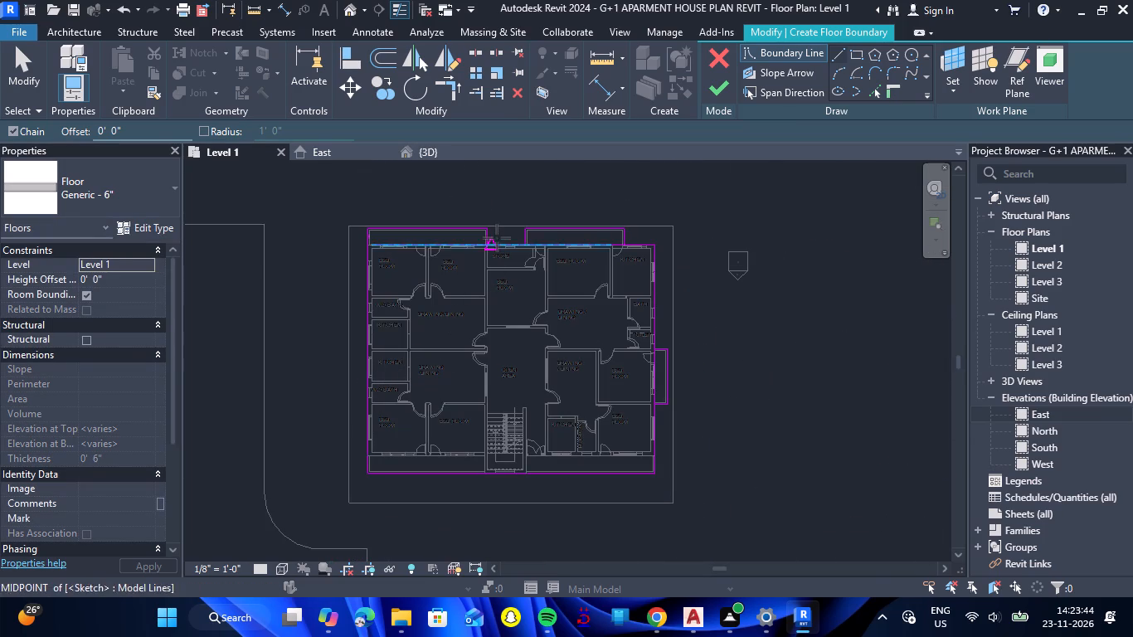
key("Escape")
Trim the north-west balcony's east side line and the north wall boundary line to a corner beside the store.
scroll(502, 215, "up", 9)
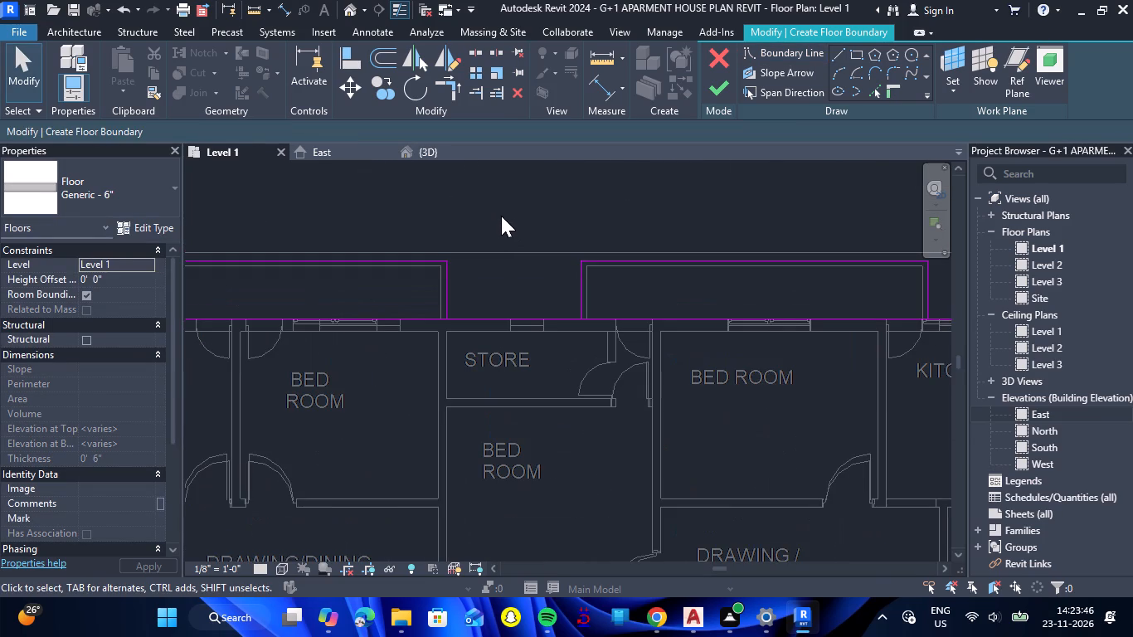
left_click(450, 95)
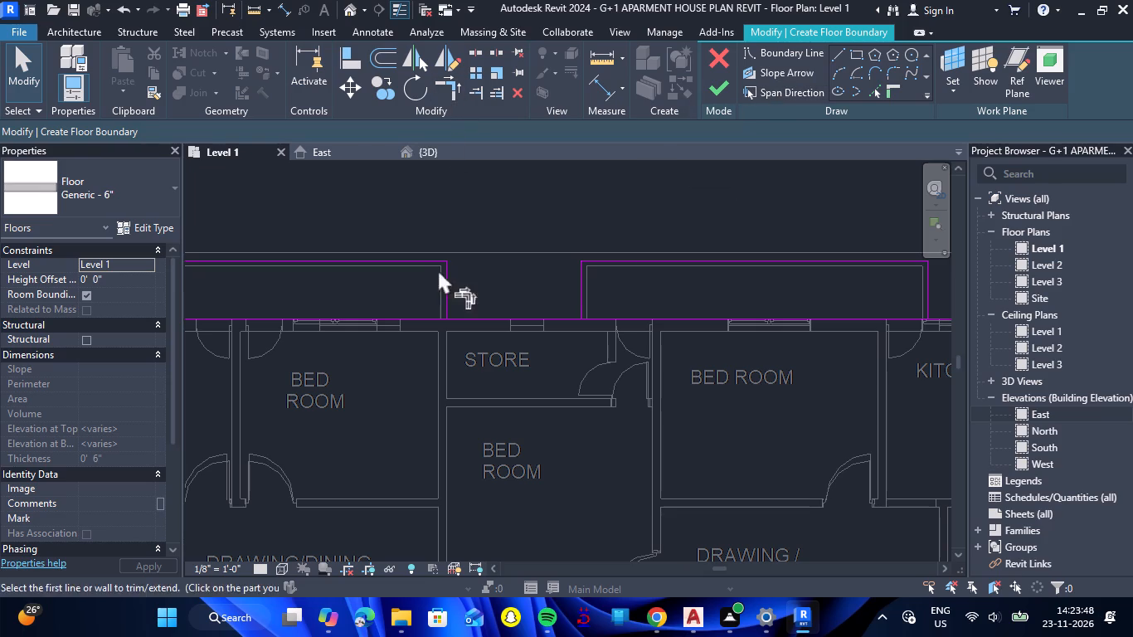
left_click(443, 292)
left_click(461, 312)
Trim both side lines of the north-east balcony to corners with the north wall boundary line, opening the sketch across the balcony.
scroll(489, 275, "down", 5)
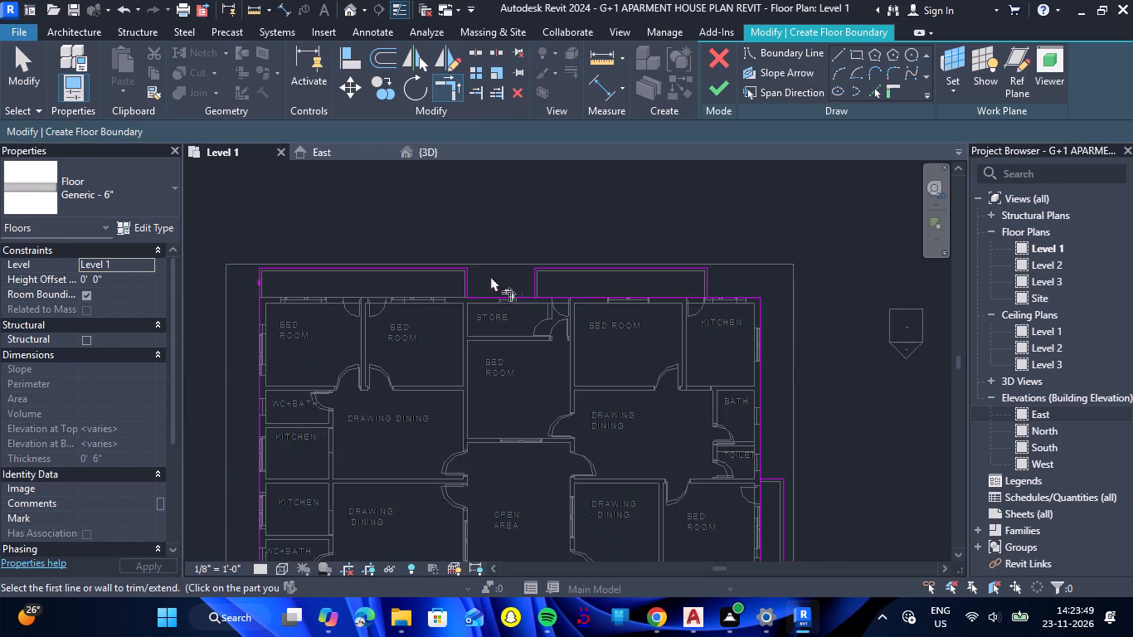
scroll(542, 283, "up", 6)
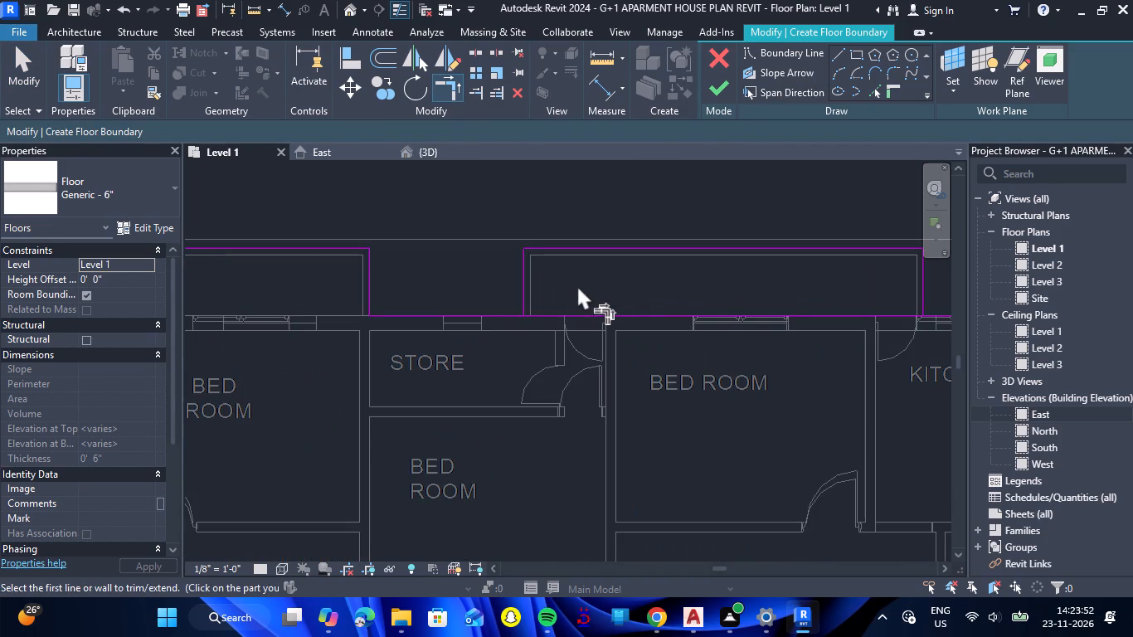
scroll(551, 285, "down", 2)
scroll(817, 293, "up", 5)
left_click(840, 296)
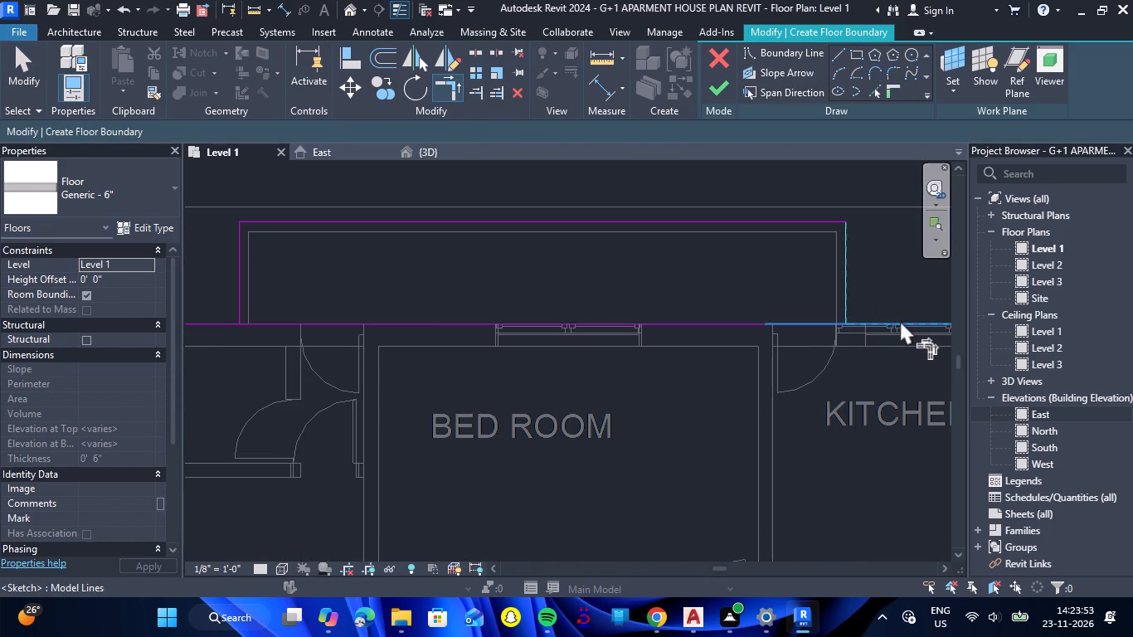
left_click(900, 320)
scroll(755, 318, "down", 6)
left_click(530, 304)
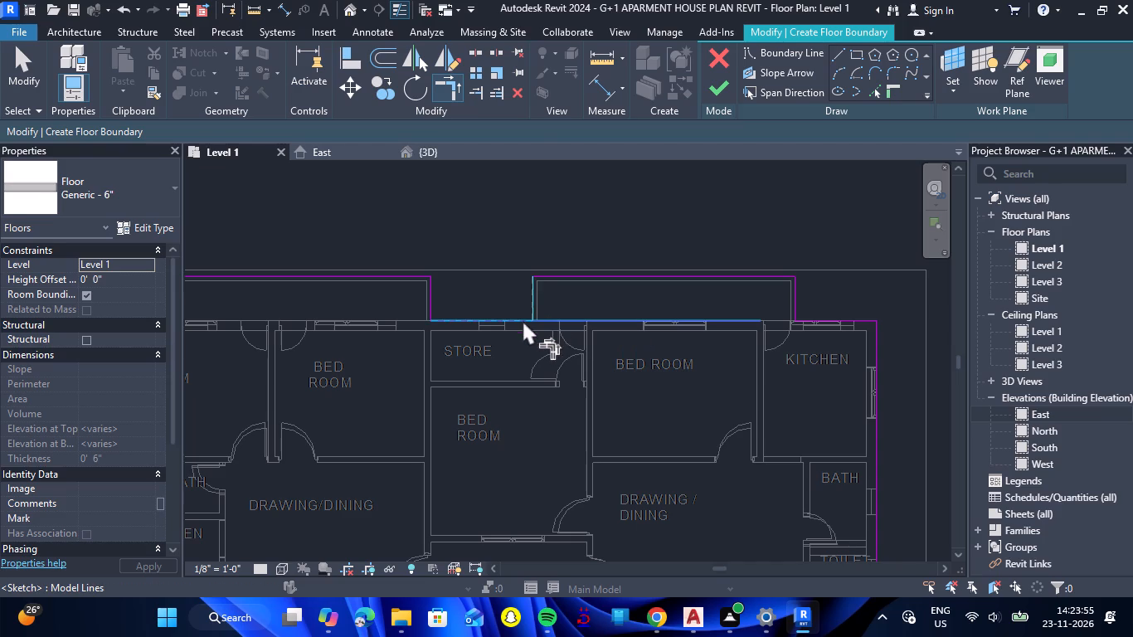
left_click(523, 321)
key("Escape")
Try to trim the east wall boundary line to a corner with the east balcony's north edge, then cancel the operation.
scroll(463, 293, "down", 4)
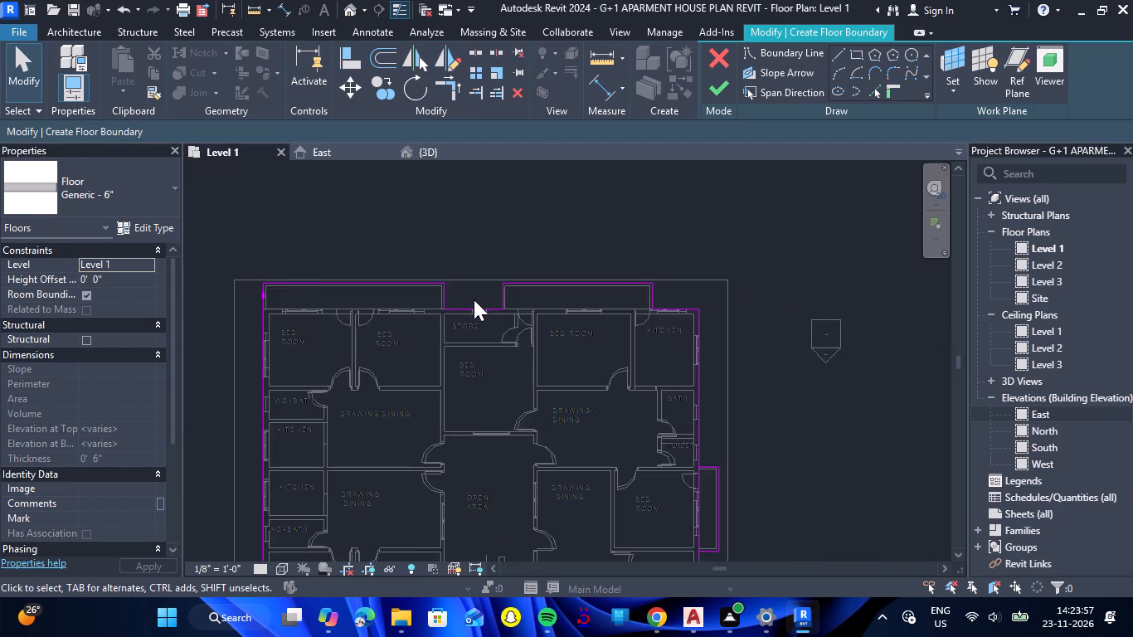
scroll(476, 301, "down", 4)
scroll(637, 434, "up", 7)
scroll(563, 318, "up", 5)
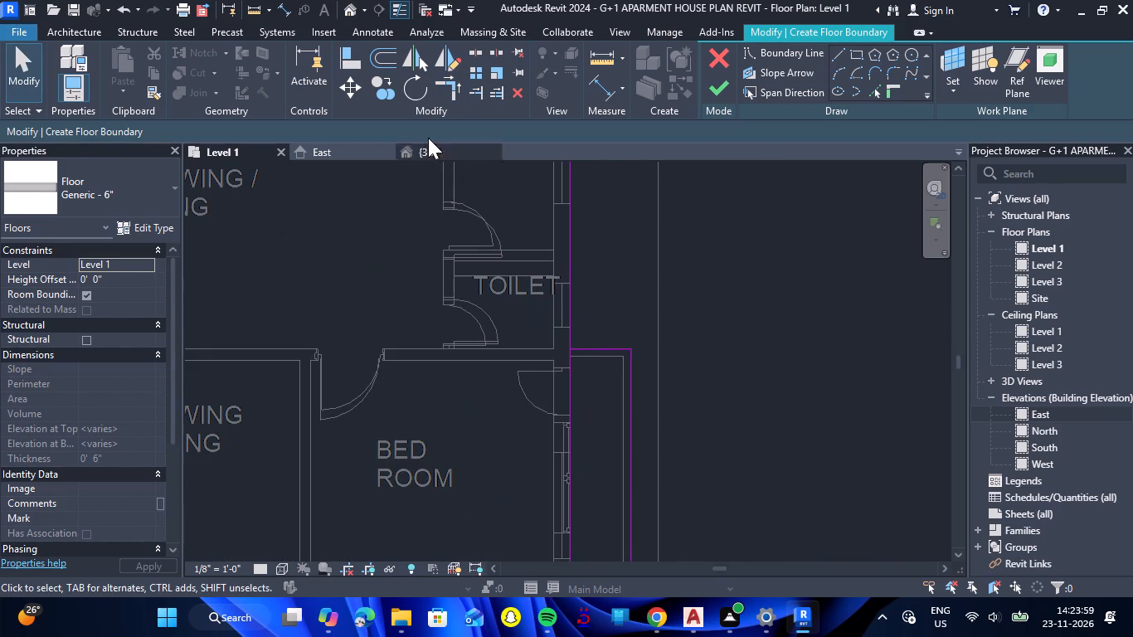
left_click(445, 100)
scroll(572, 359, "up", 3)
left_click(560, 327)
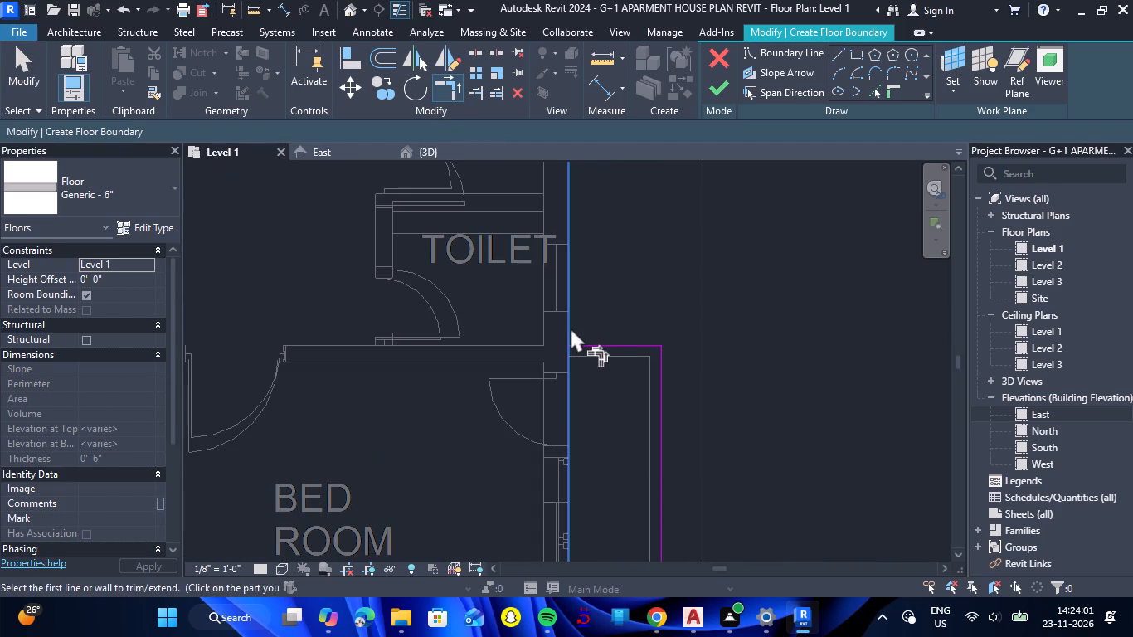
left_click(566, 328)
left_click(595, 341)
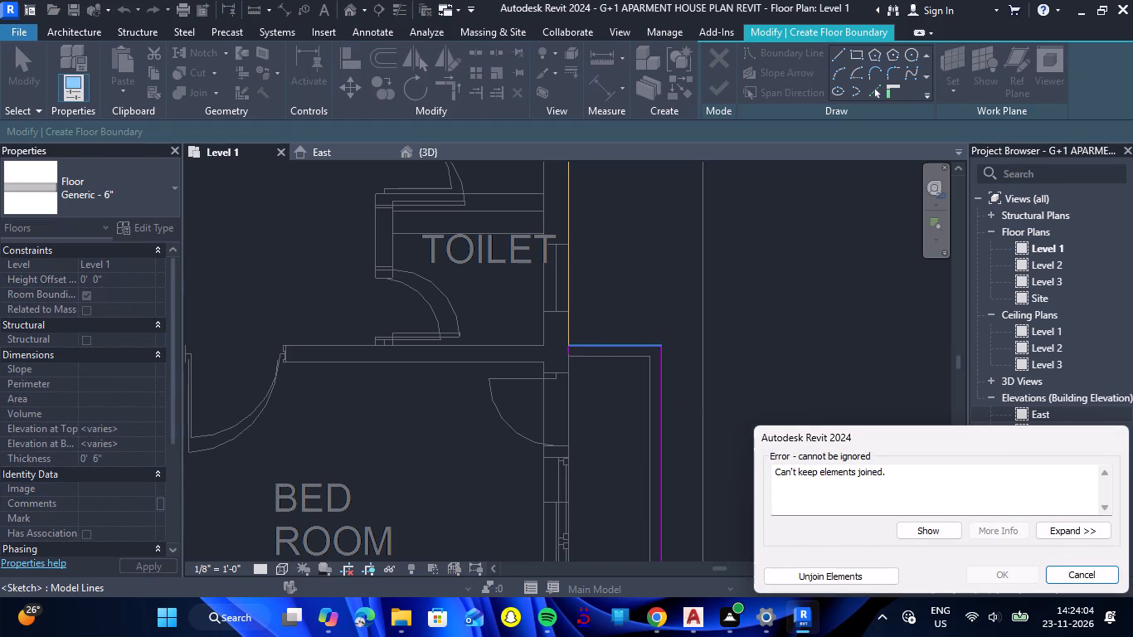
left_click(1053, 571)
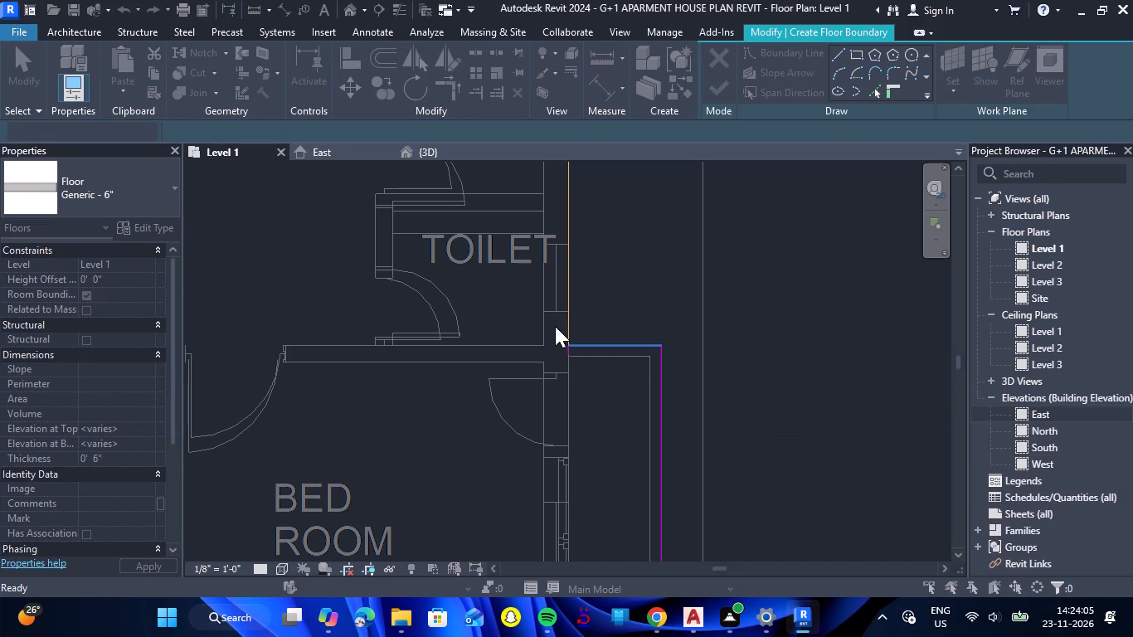
Trim the east wall boundary line beside the toilet to a corner with the east balcony's north edge, unjoining the elements.
left_click(565, 312)
left_click(601, 342)
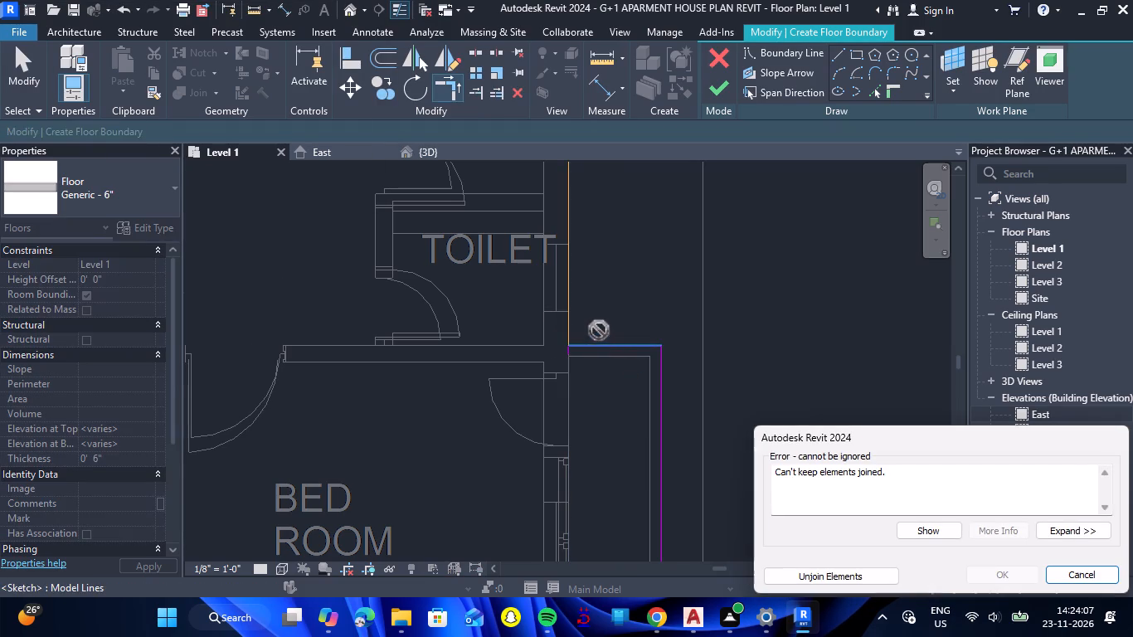
scroll(642, 342, "down", 11)
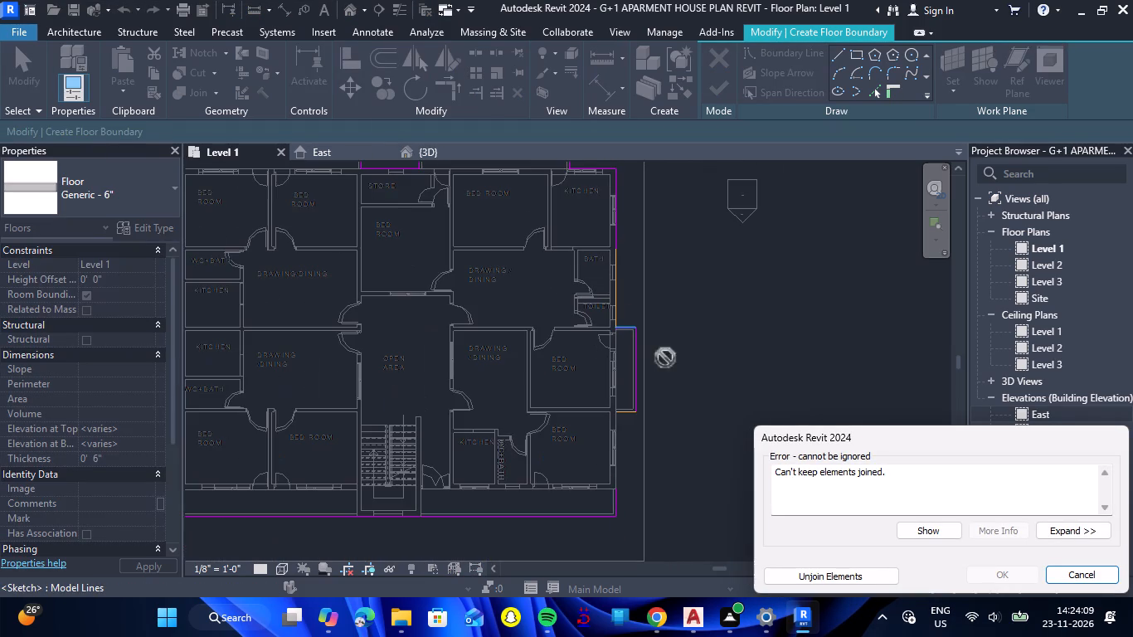
left_click(859, 569)
scroll(623, 314, "up", 5)
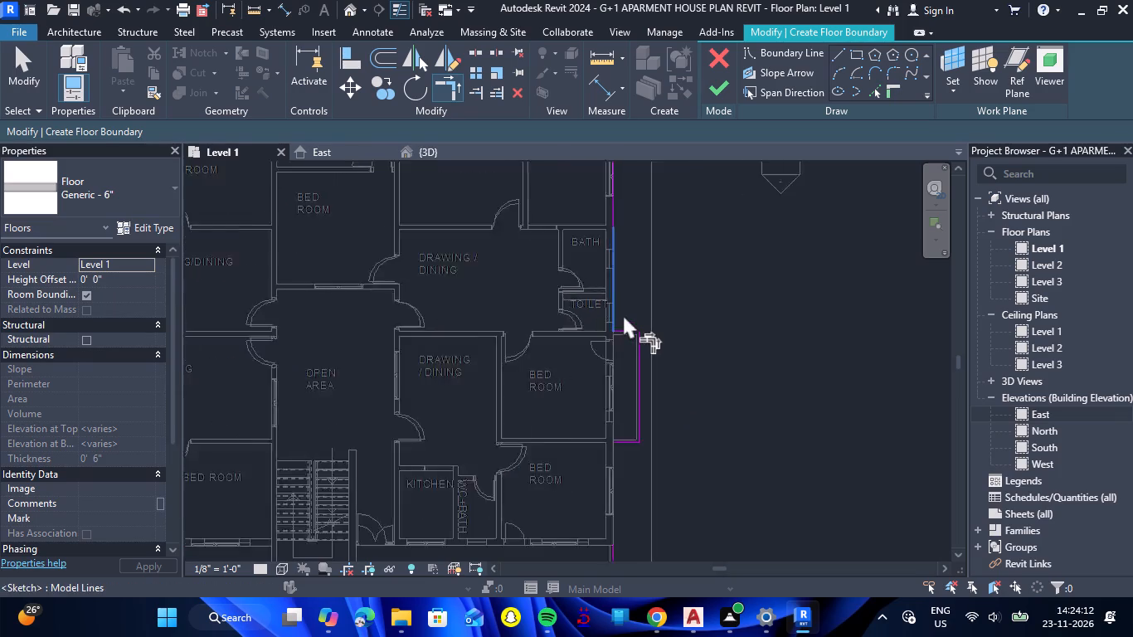
scroll(623, 314, "up", 17)
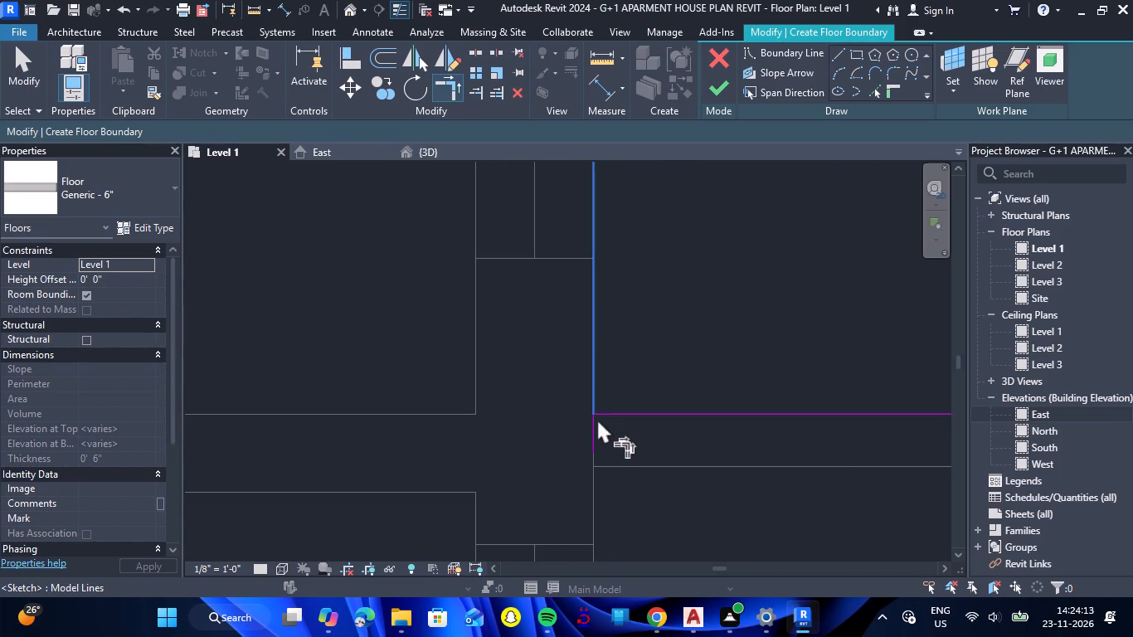
key("Escape")
Trim the east wall boundary line against the east balcony's north edge once more at the corner below the toilet.
scroll(612, 425, "up", 4)
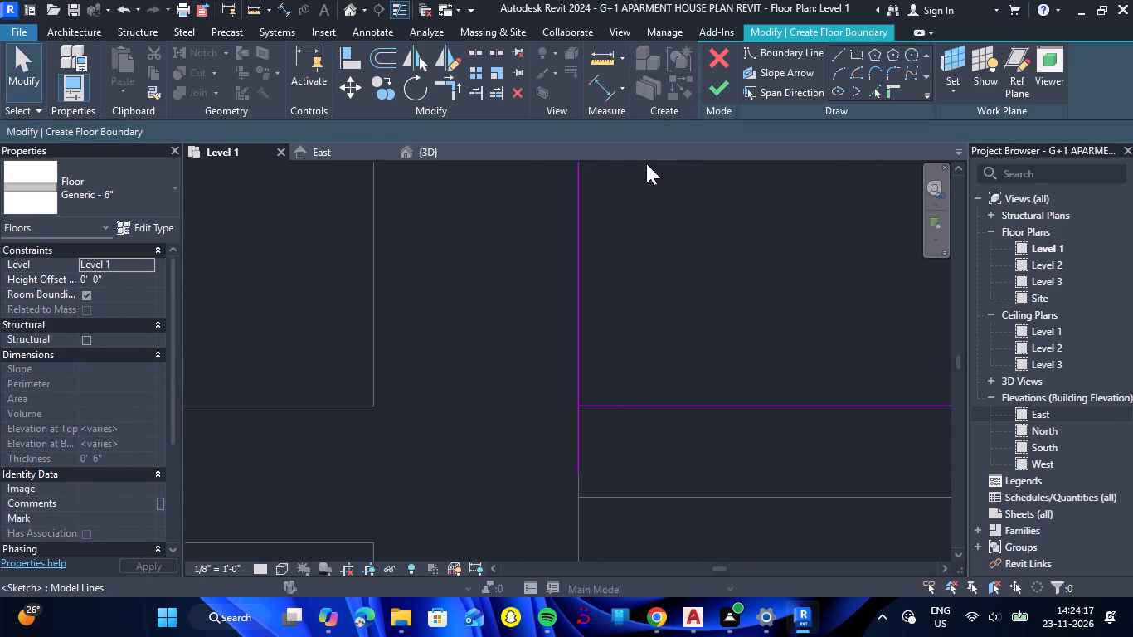
left_click(455, 91)
left_click(576, 353)
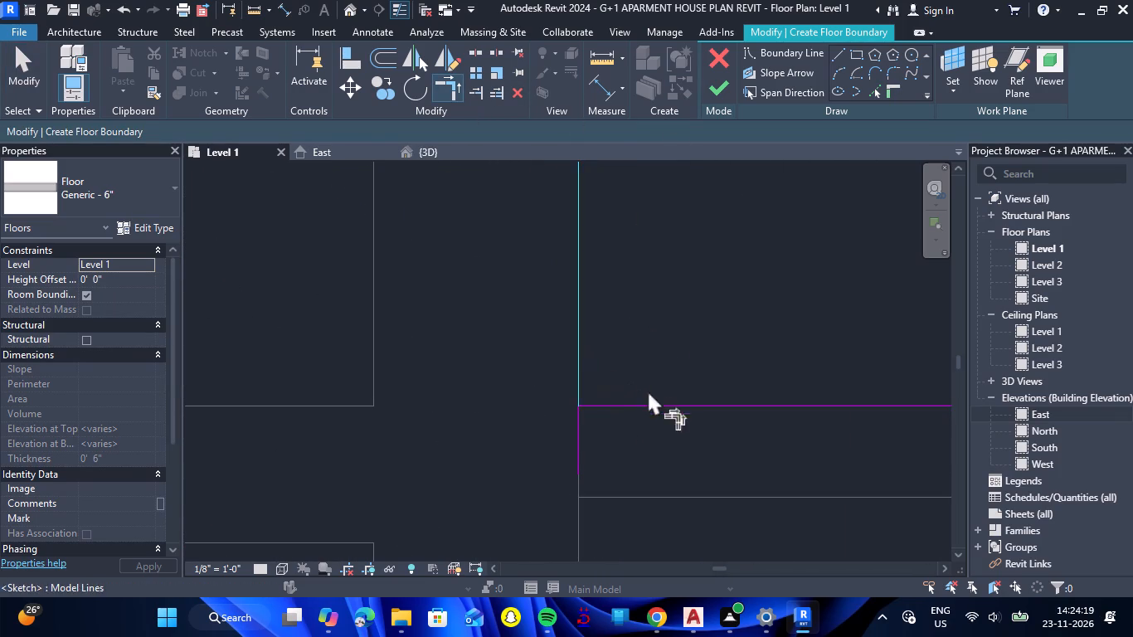
left_click(649, 406)
key("Escape")
Delete the overlapping east wall boundary line that extends past the balcony's north corner.
left_click(582, 430)
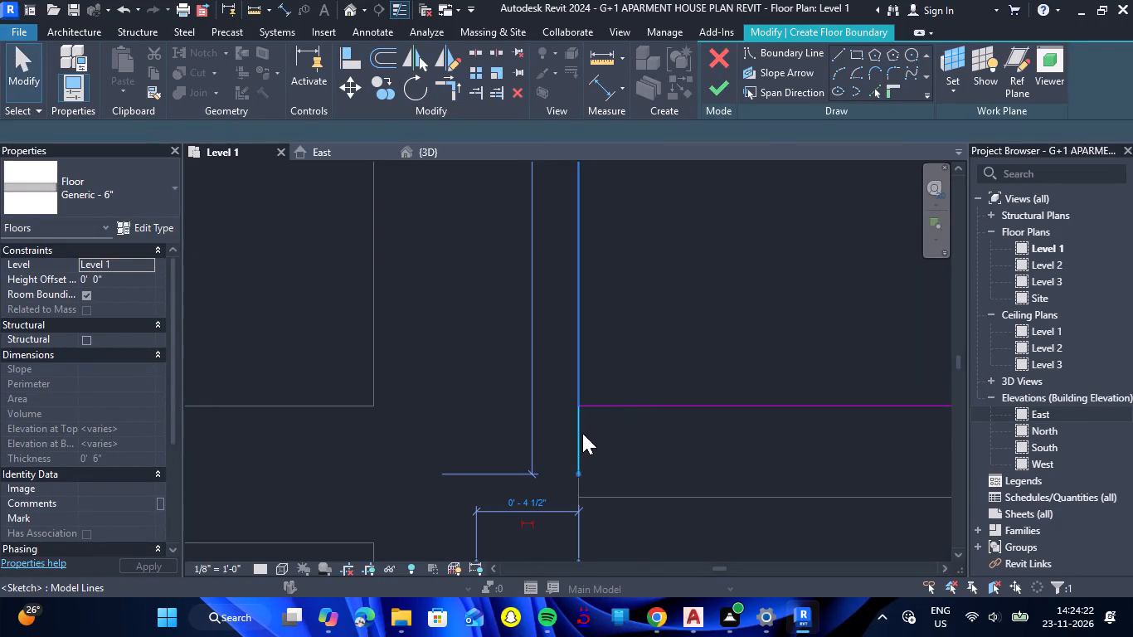
key("Delete")
Draw a floor boundary line down the east exterior wall beside the north-east kitchen, from the building corner to the line beside the bath.
scroll(601, 407, "down", 8)
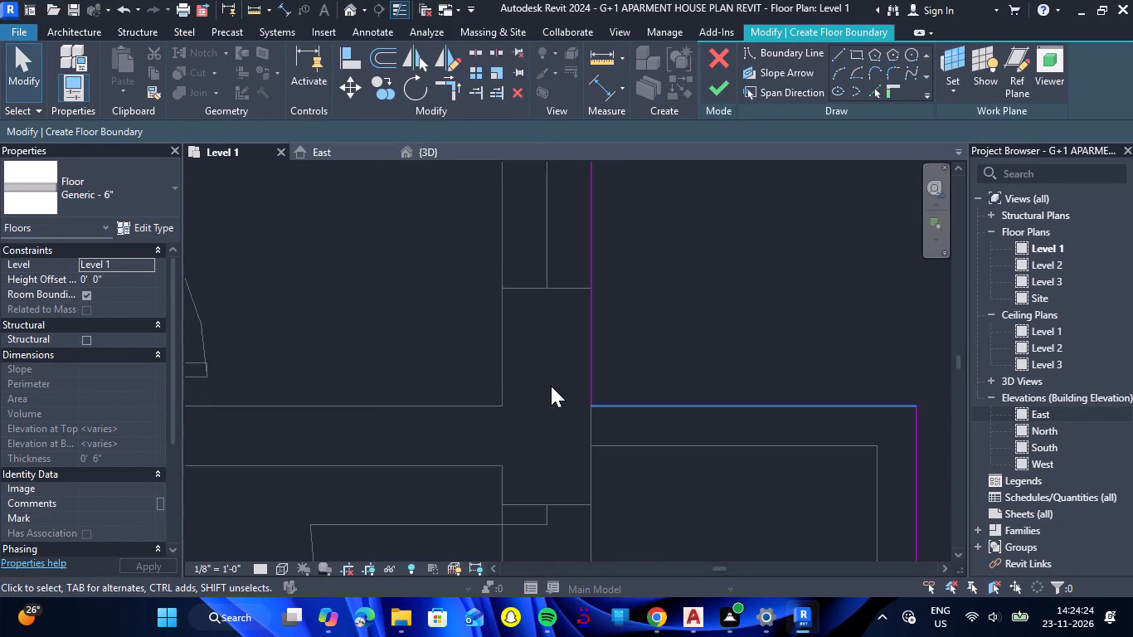
scroll(551, 386, "down", 17)
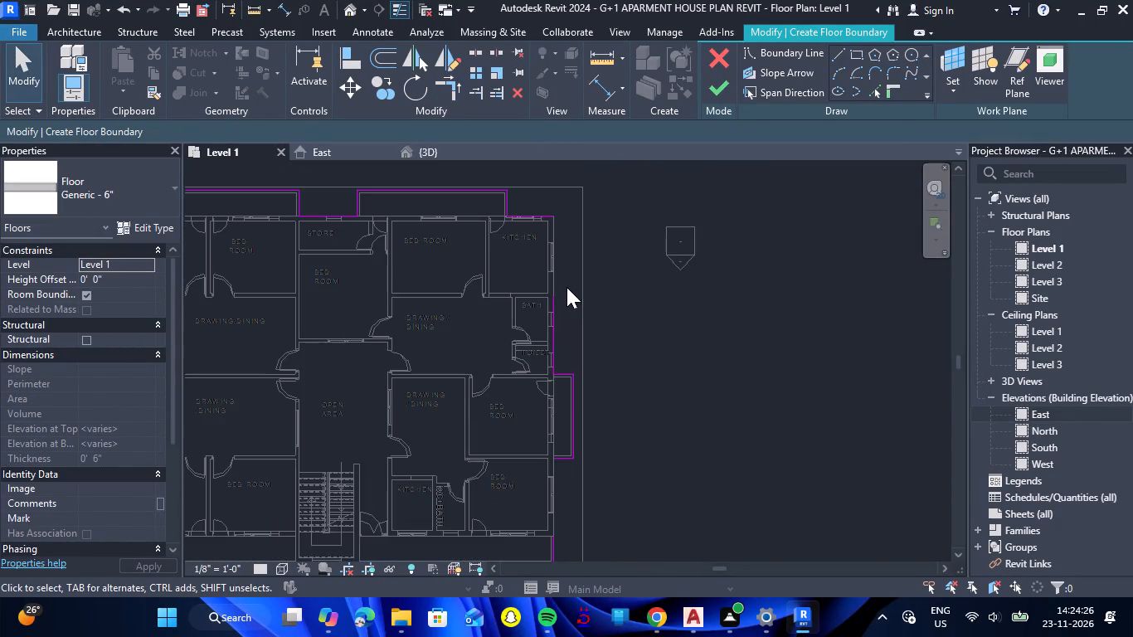
scroll(562, 235, "up", 7)
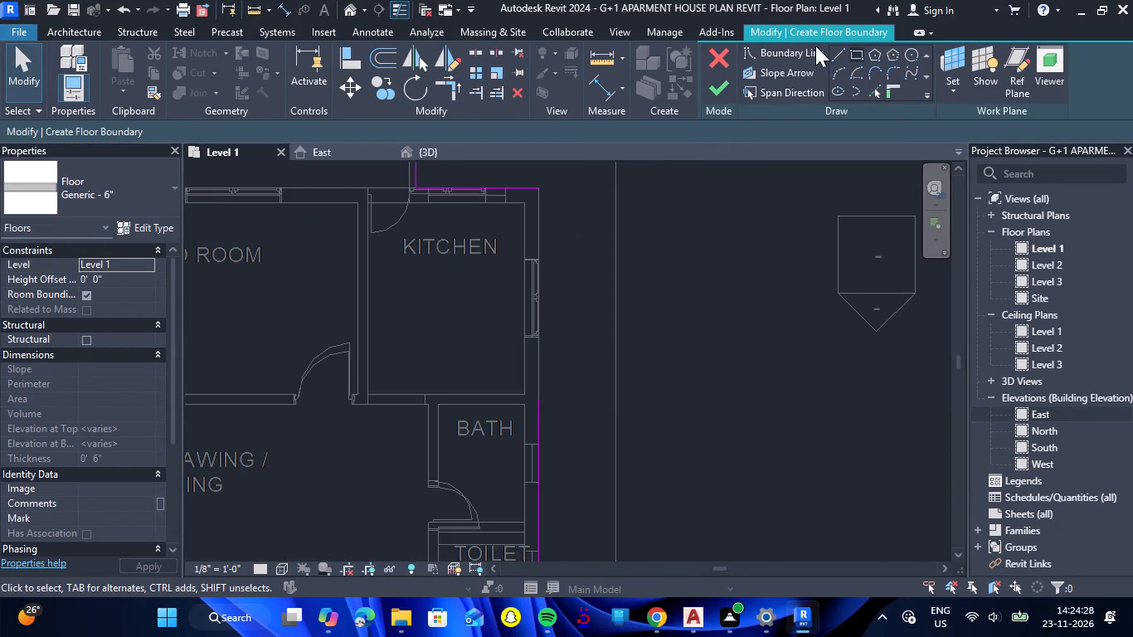
left_click(836, 50)
left_click(542, 185)
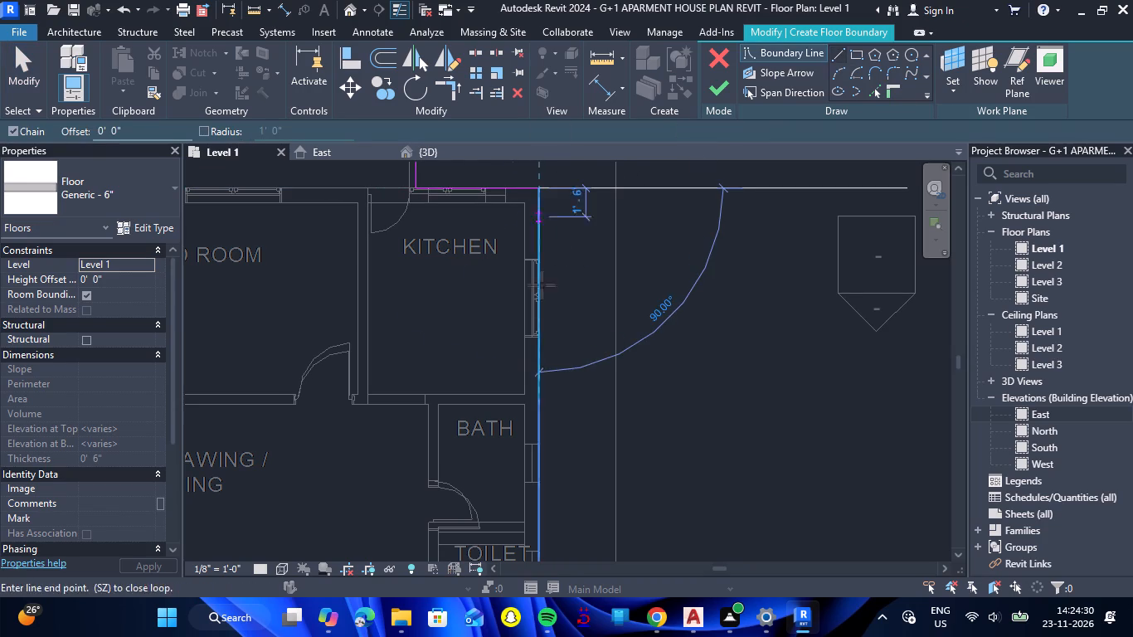
left_click(536, 398)
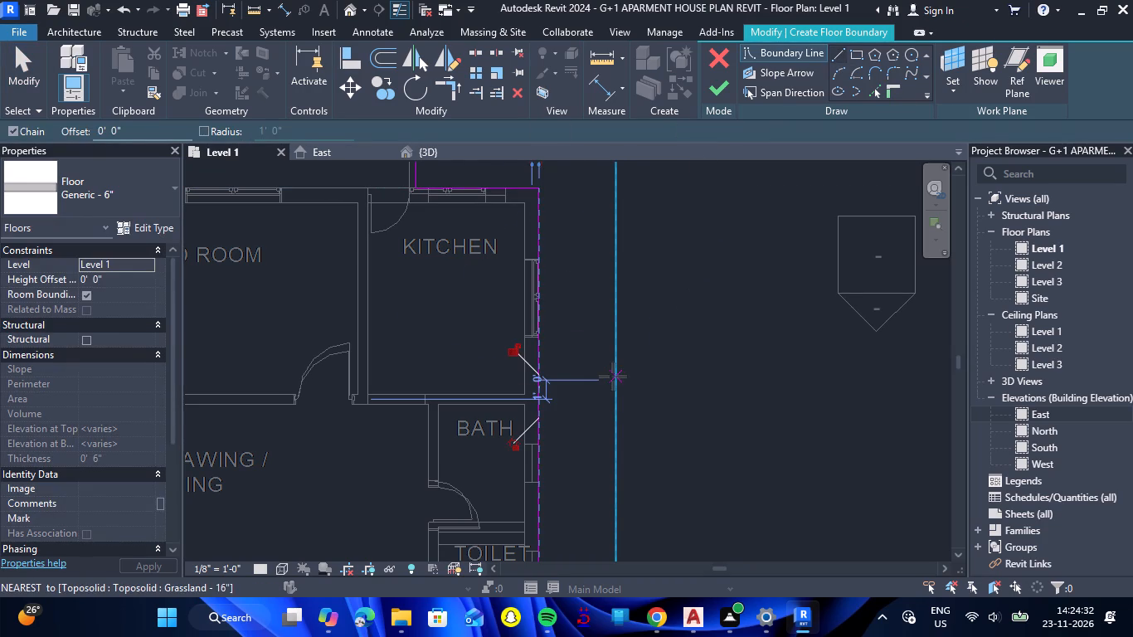
key("Escape")
Draw a floor boundary line down the east exterior wall beside the south-east bedroom, from the east balcony's south edge to the building corner.
scroll(559, 333, "down", 14)
scroll(554, 411, "up", 8)
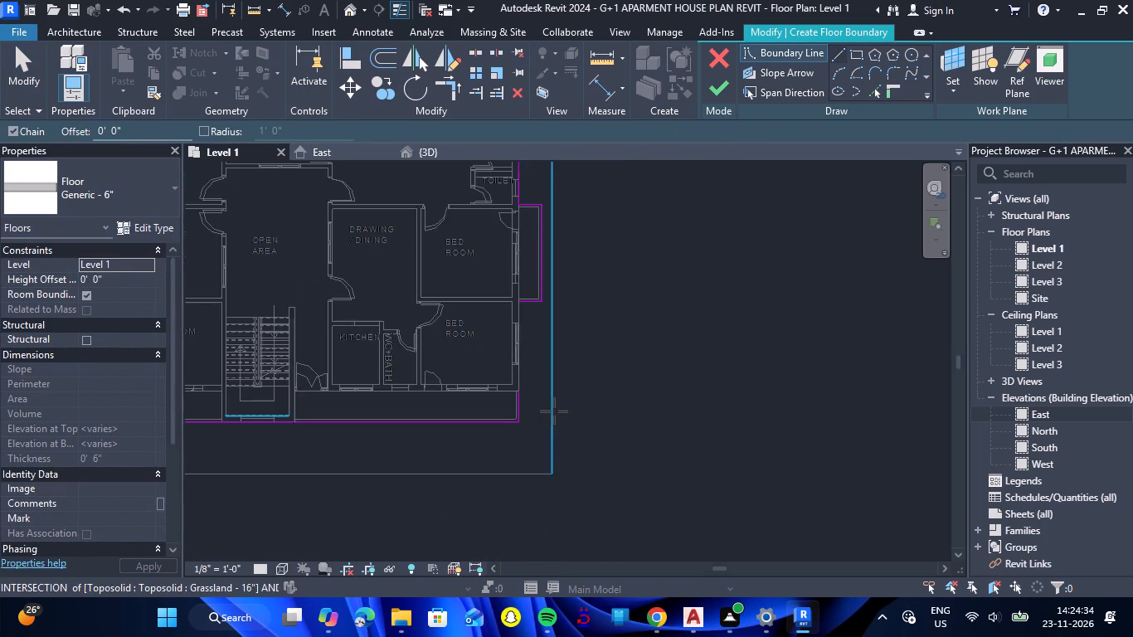
scroll(527, 295, "up", 6)
left_click(508, 312)
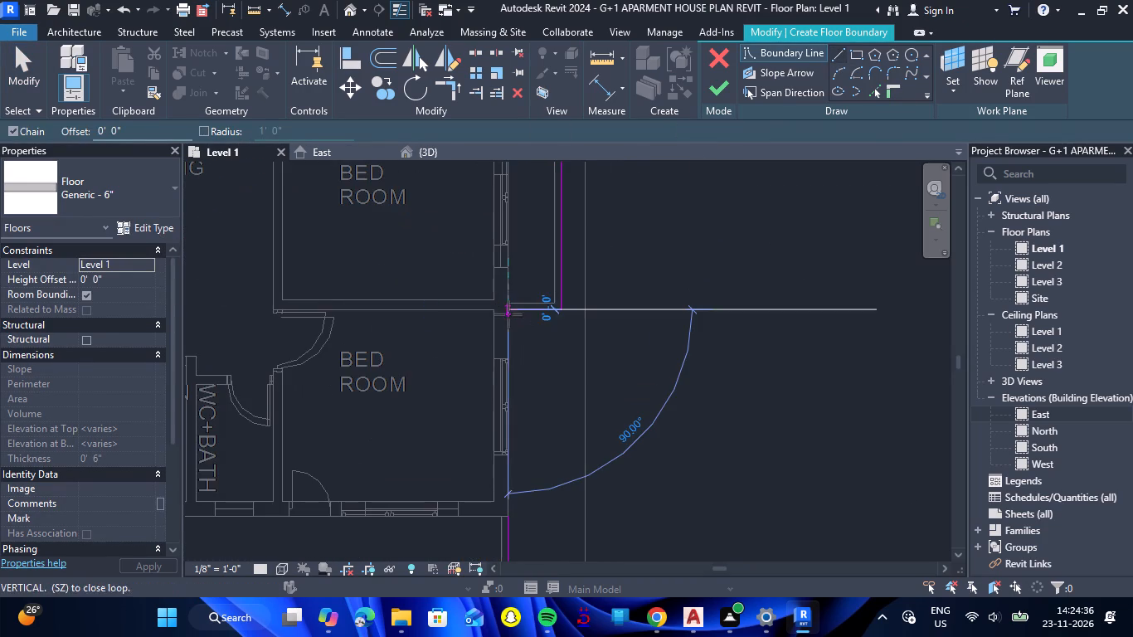
left_click(508, 520)
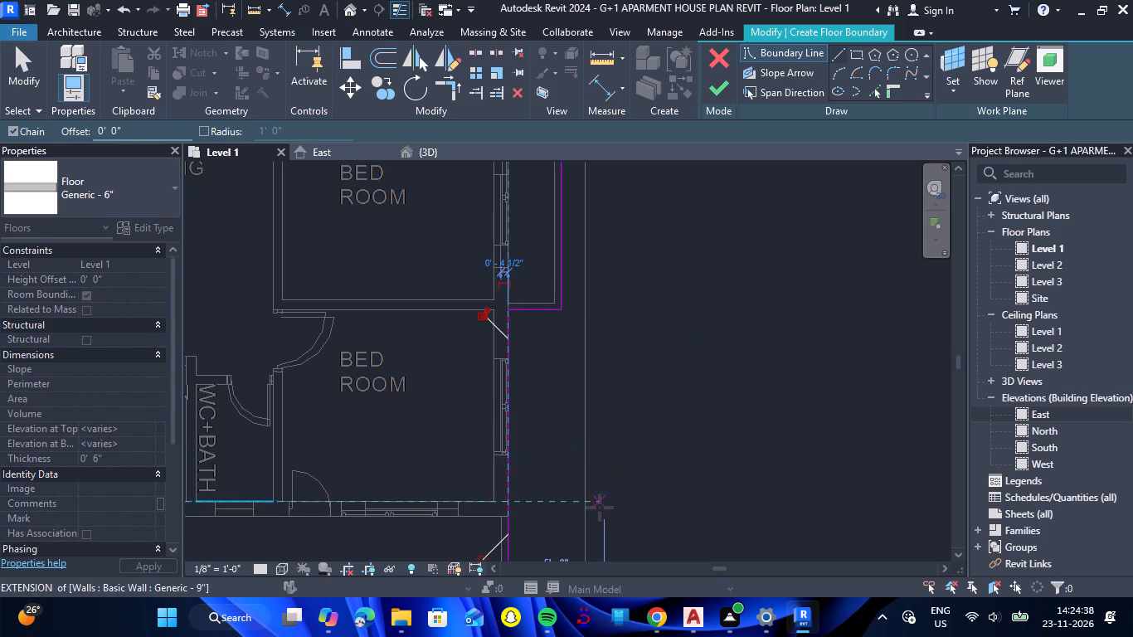
key("Escape")
Set the floor's height offset from level to 6", finish the boundary sketch and dismiss the save reminder.
scroll(515, 369, "down", 10)
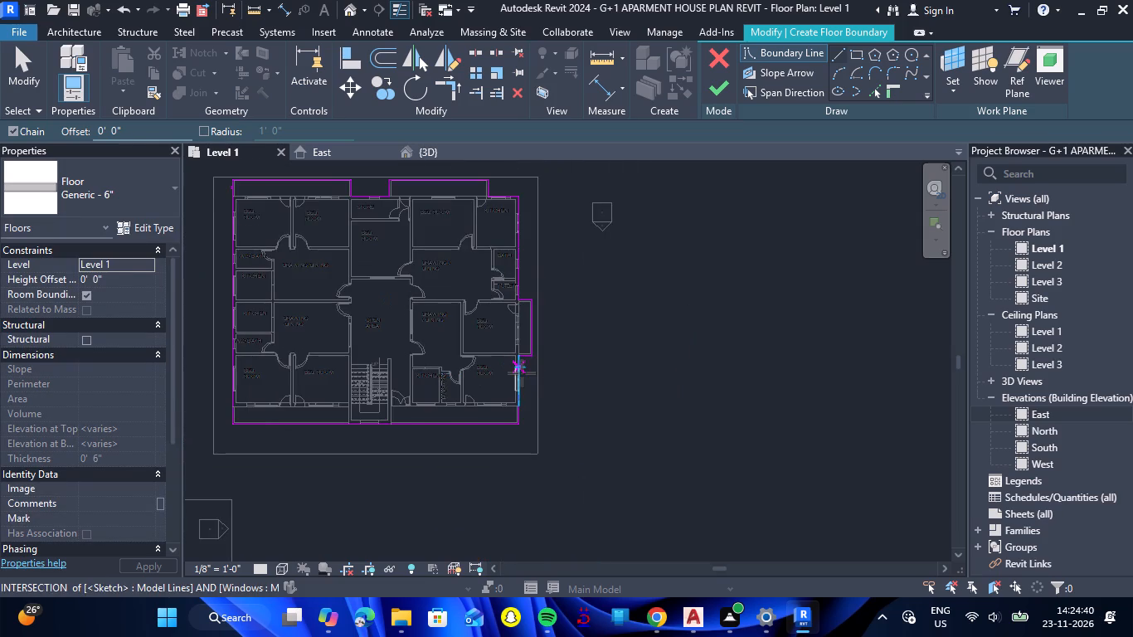
scroll(522, 373, "down", 2)
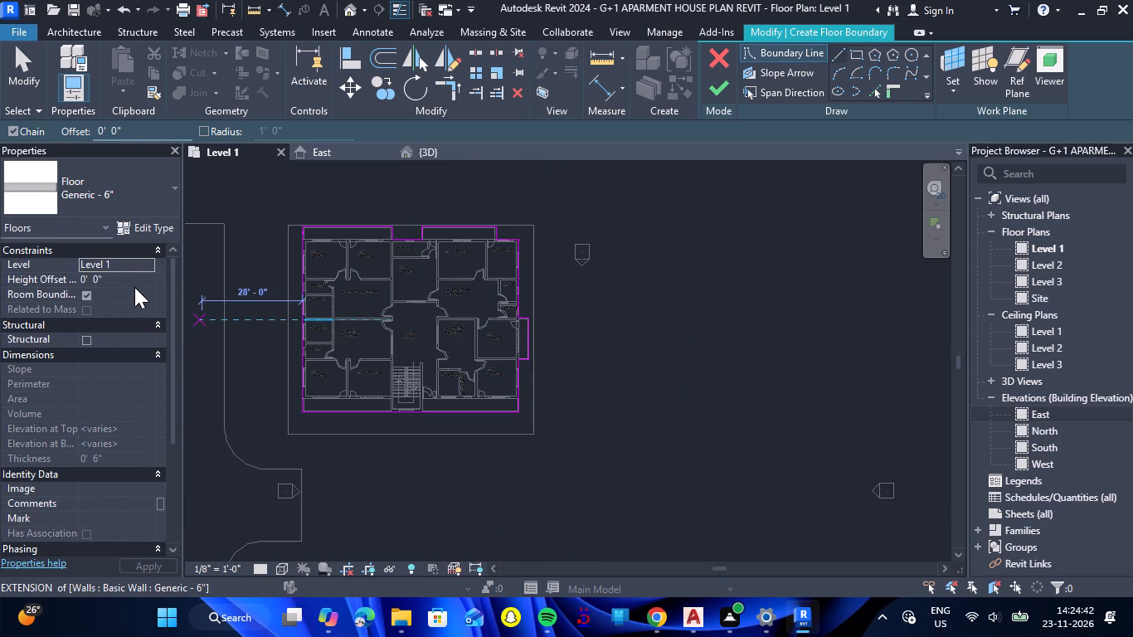
left_click(131, 283)
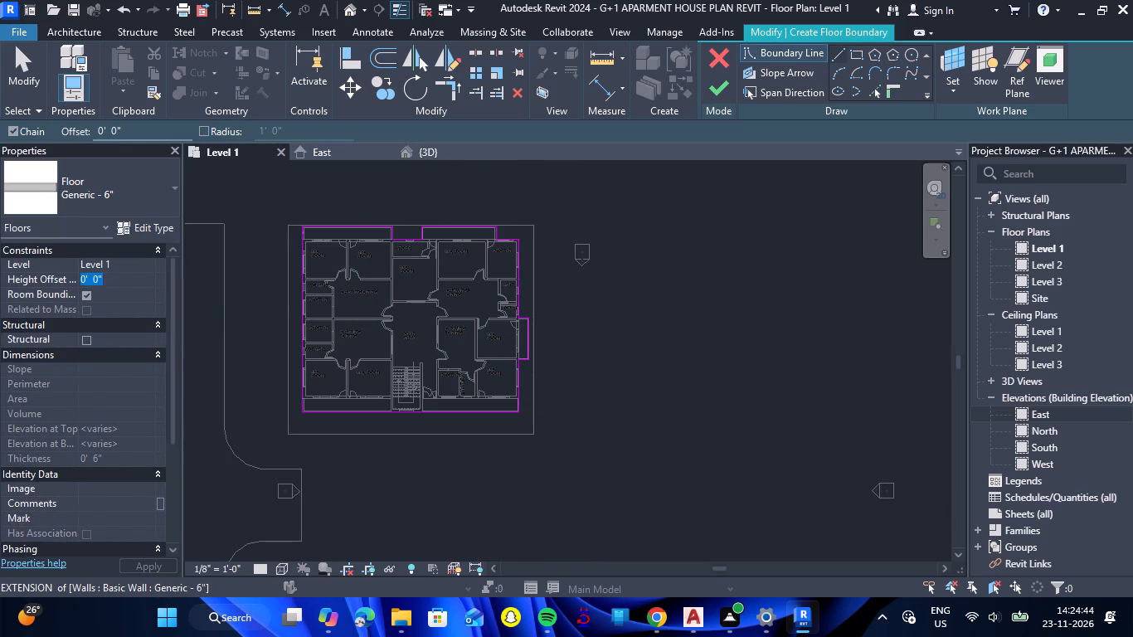
key("6")
key("shift+quotedbl")
key("Return")
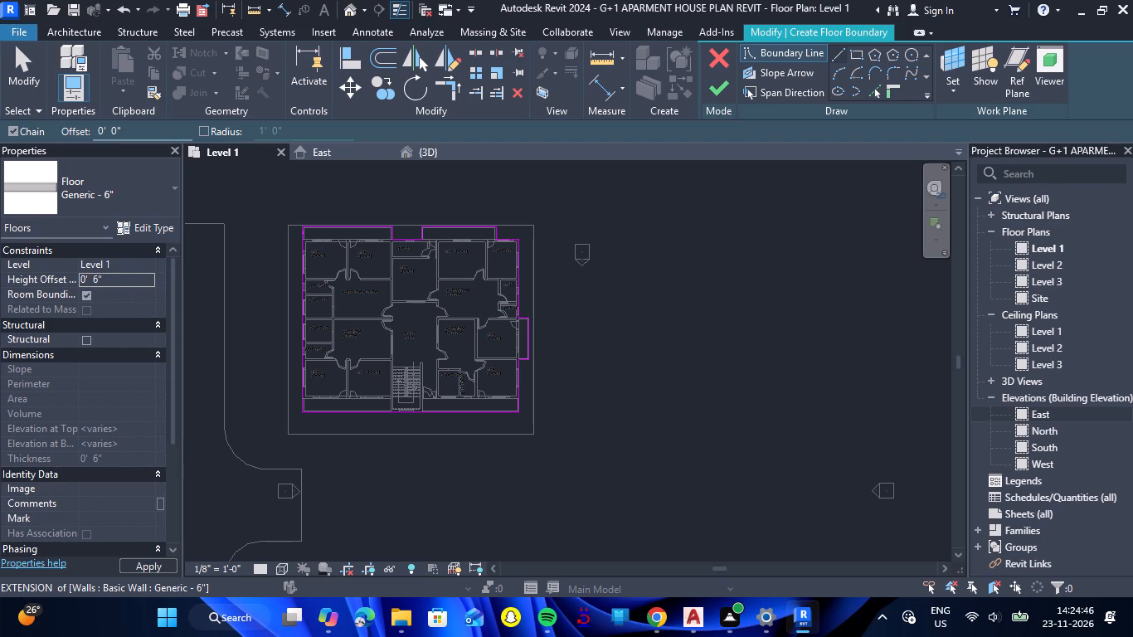
left_click(712, 93)
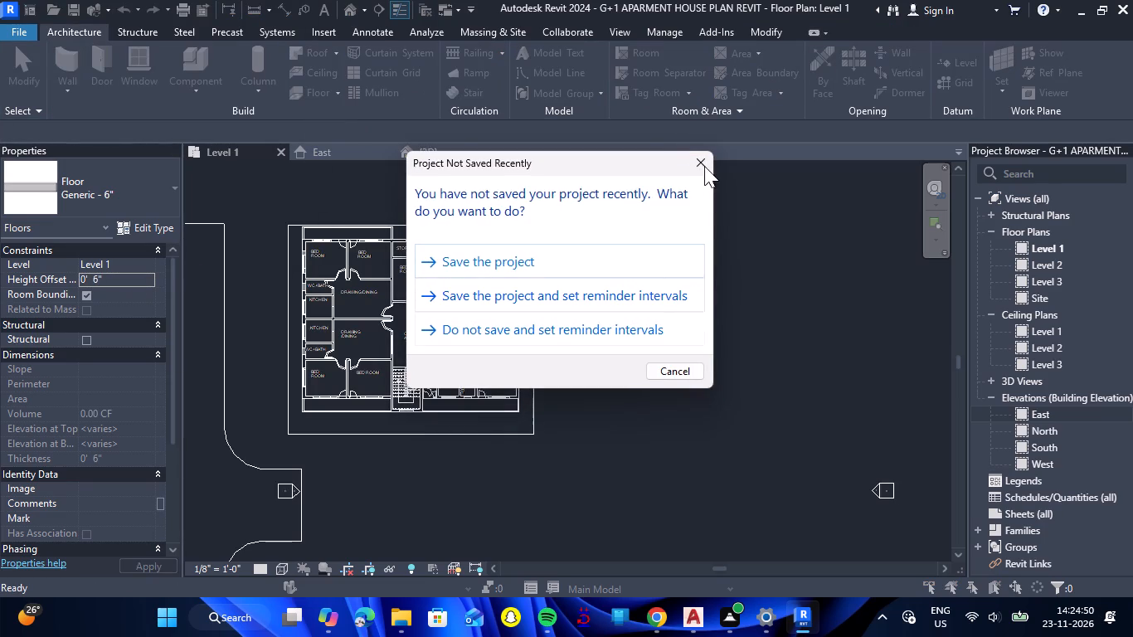
left_click(702, 160)
In the 3D view, change the new floor's level to Level 2.
left_click(446, 158)
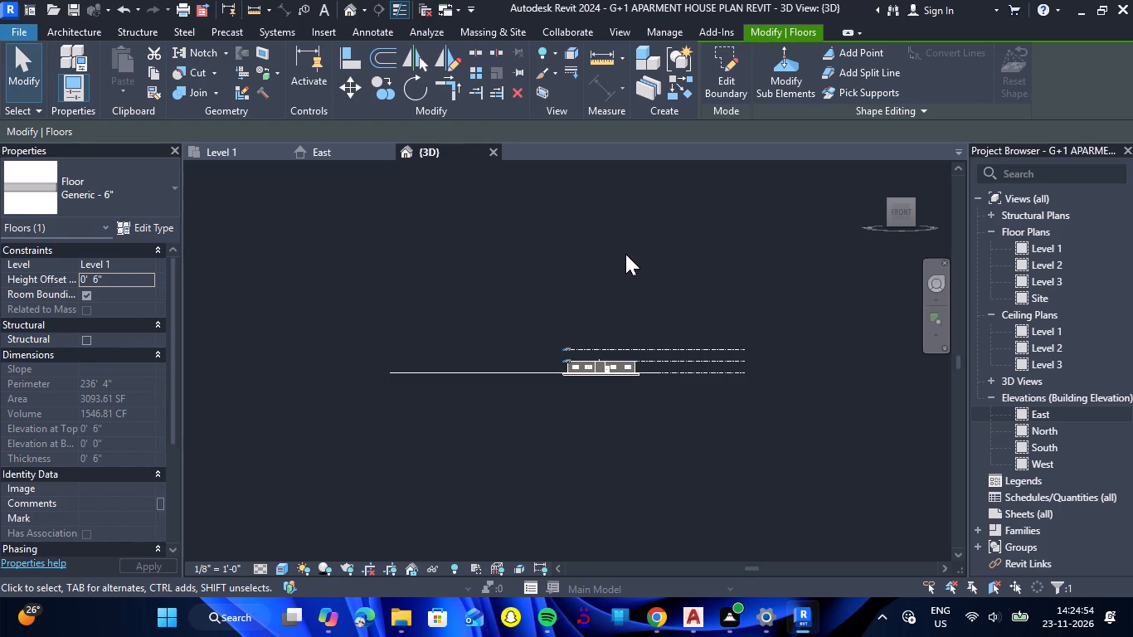
left_click_drag(619, 248, 618, 390, "shift")
right_click_drag(619, 248, 618, 390, "shift")
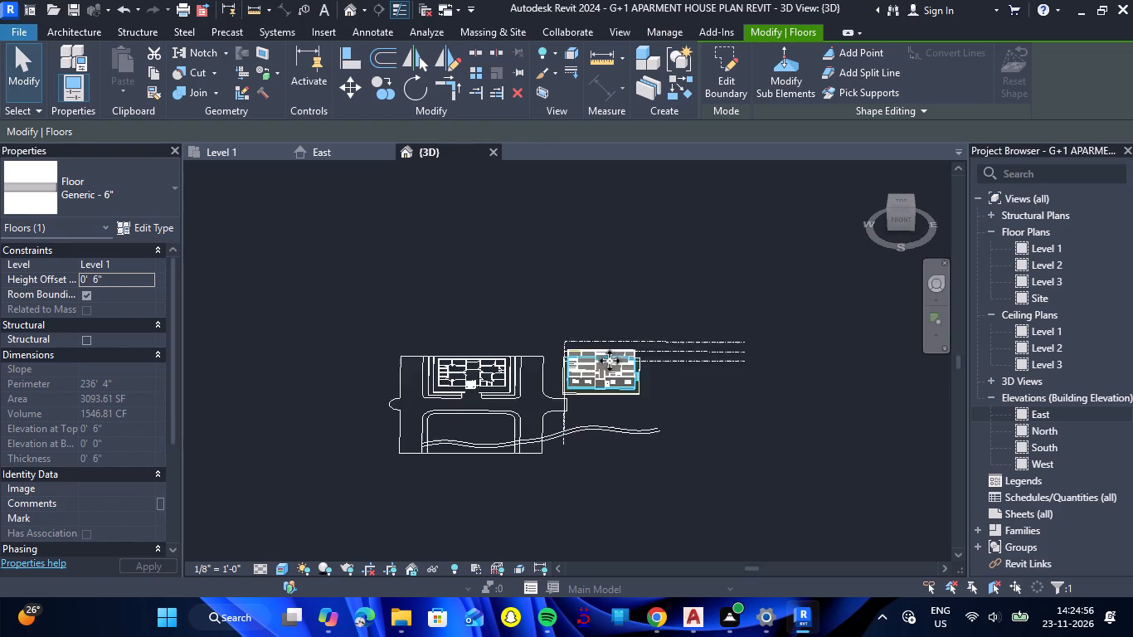
scroll(610, 361, "up", 7)
scroll(723, 419, "up", 5)
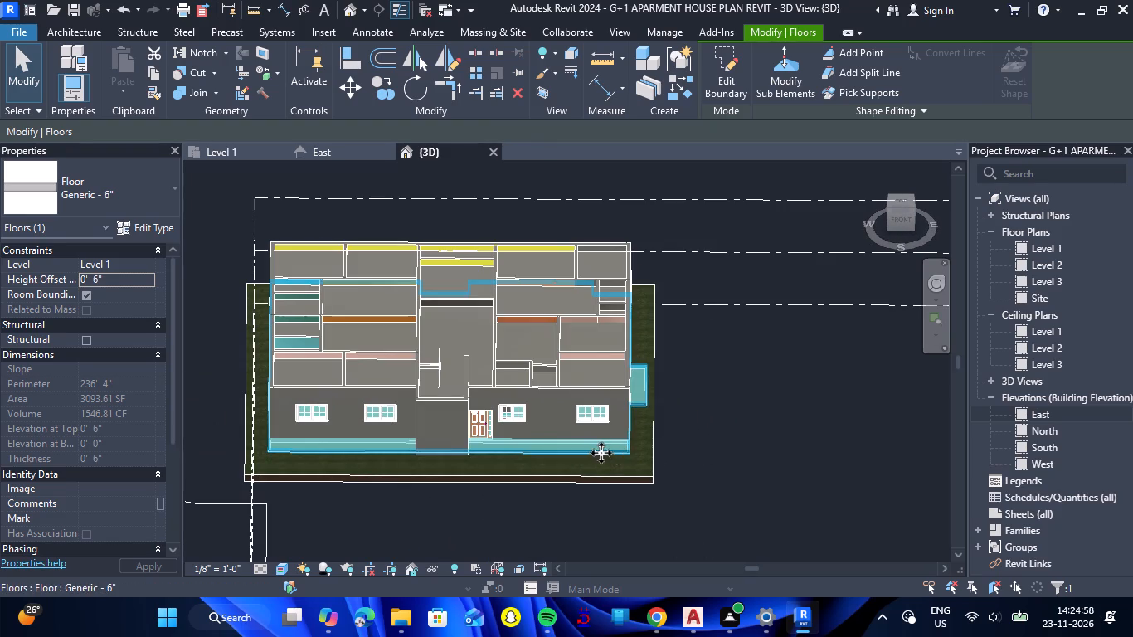
left_click(150, 264)
left_click(135, 294)
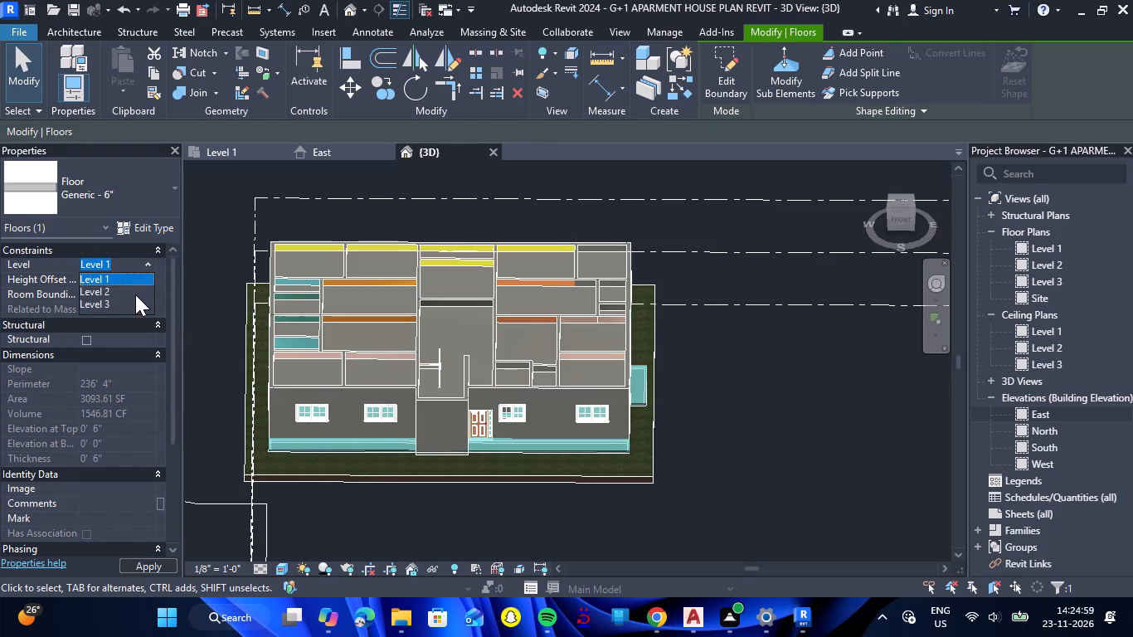
left_click(741, 493)
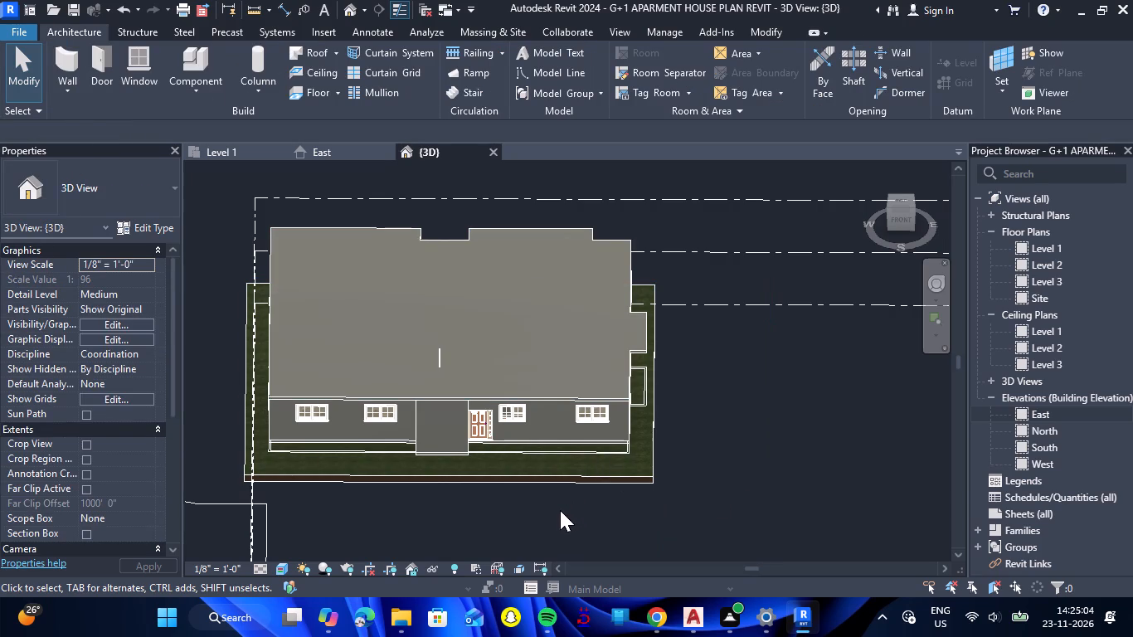
Examine the Level 2 floor slab over the ground-floor walls from several sides of the 3D model.
left_click_drag(557, 503, 584, 397)
right_click_drag(557, 503, 584, 397, "shift")
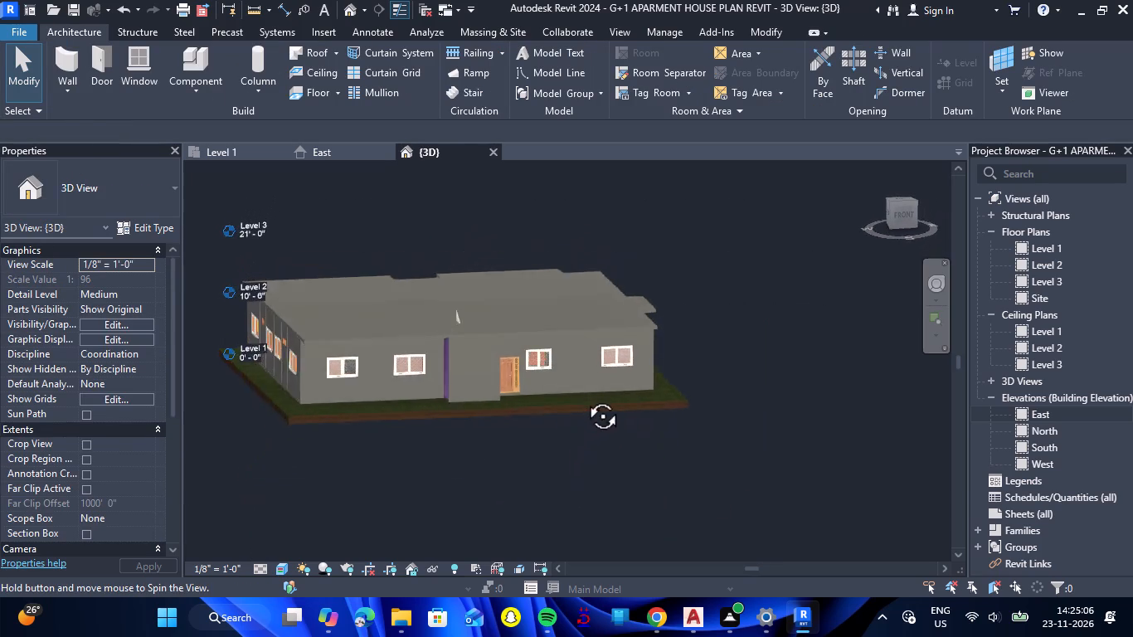
left_click_drag(584, 397, 814, 435)
right_click_drag(584, 397, 814, 435, "shift")
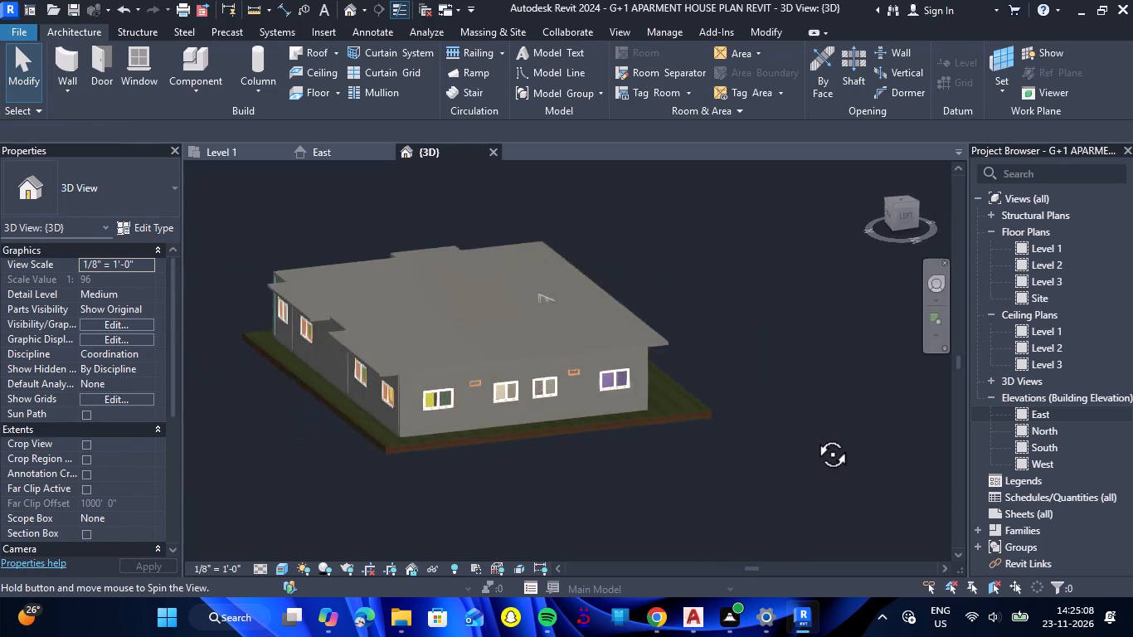
left_click_drag(814, 435, 613, 460)
right_click_drag(814, 435, 613, 460, "shift")
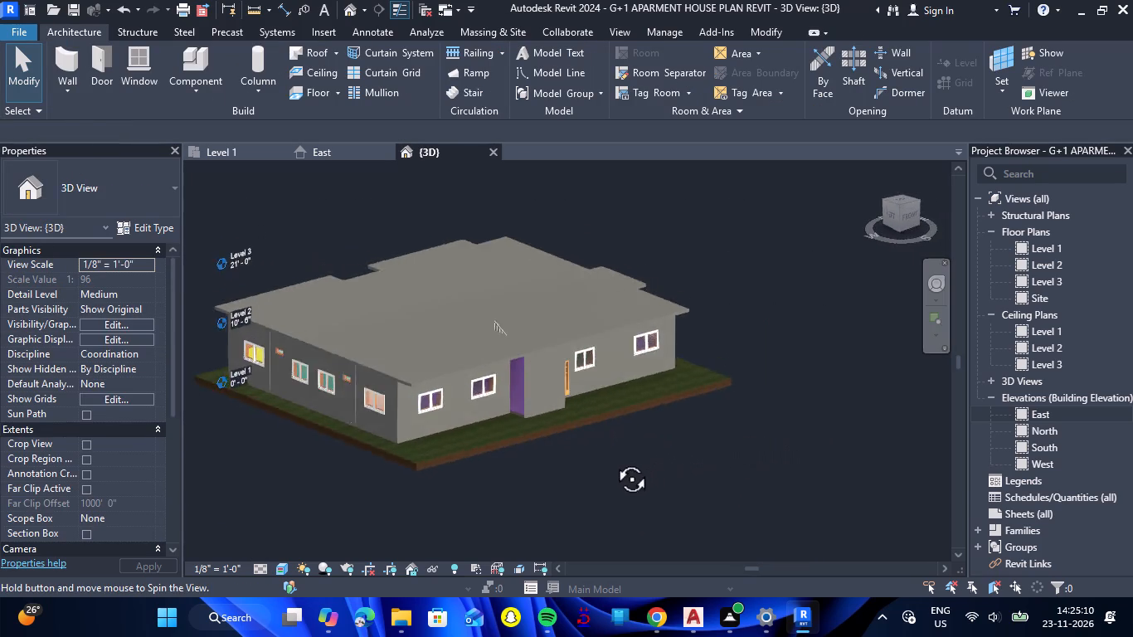
right_click_drag(613, 460, 583, 470, "shift")
left_click_drag(613, 460, 583, 470)
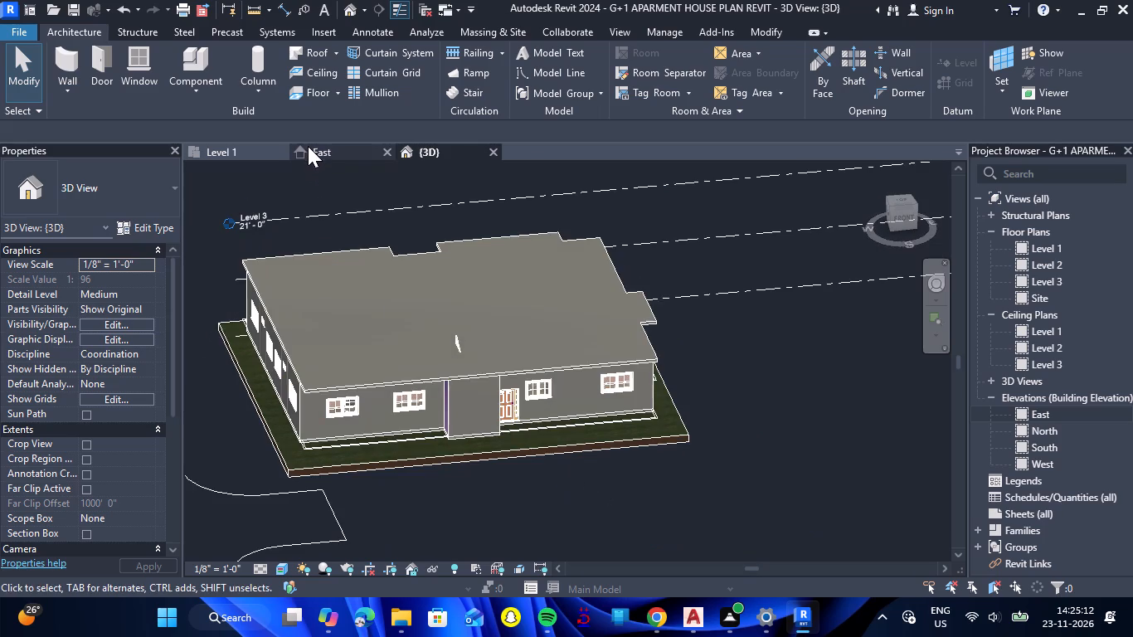
In the East elevation, copy all ground-floor walls, doors, windows, openings, stairs and railings and paste them aligned to Level 2.
left_click(308, 146)
scroll(374, 270, "down", 1)
scroll(664, 393, "up", 3)
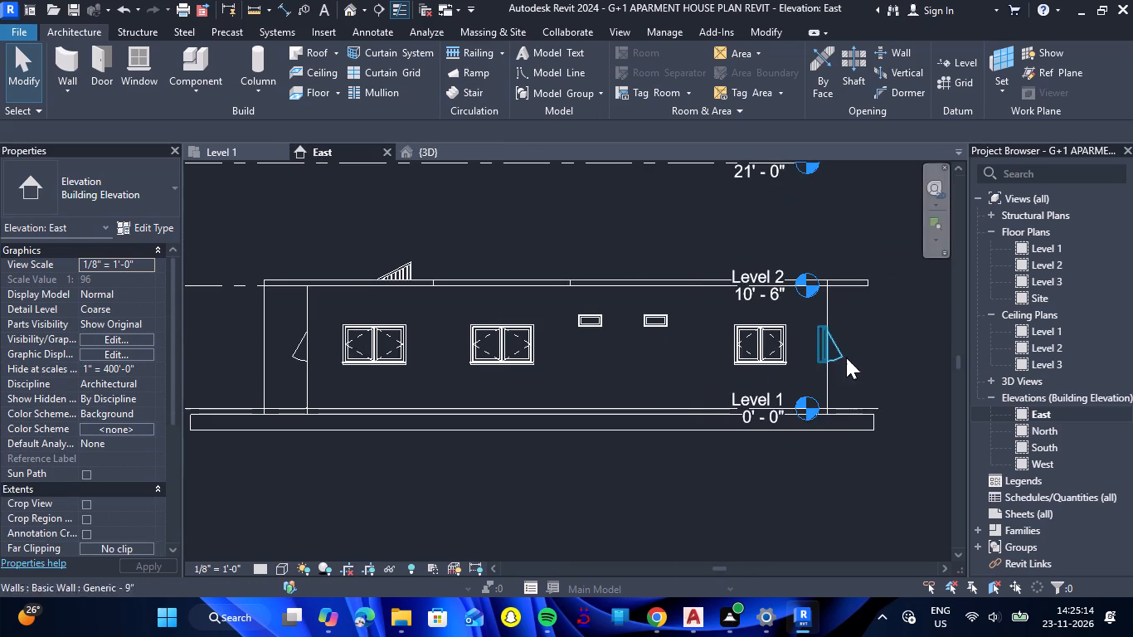
left_click_drag(862, 348, 250, 334)
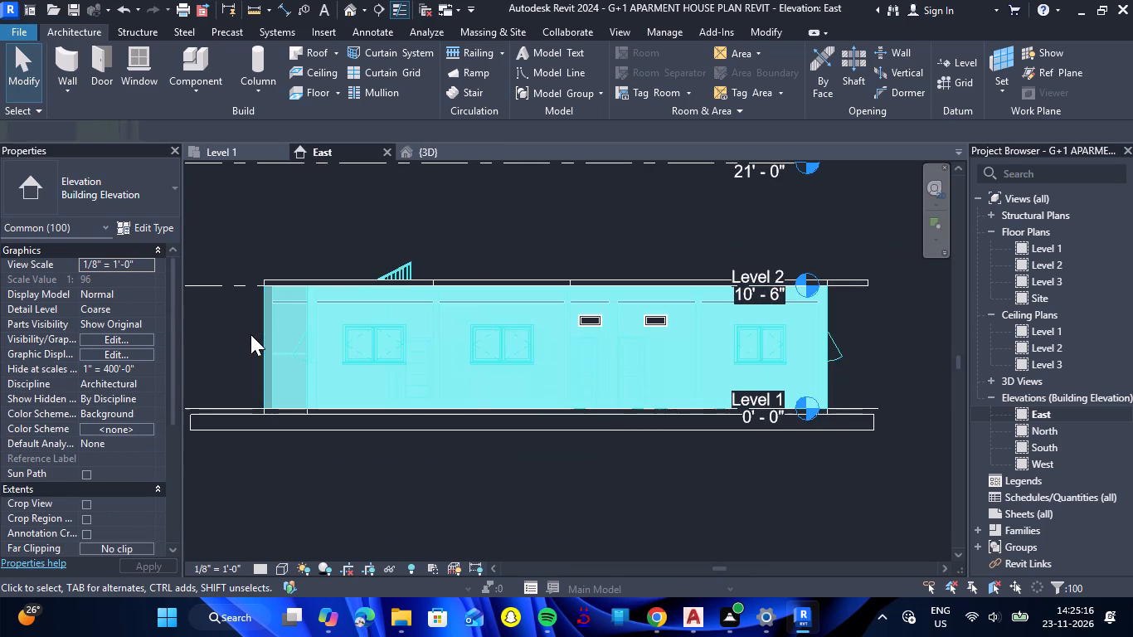
left_click(783, 80)
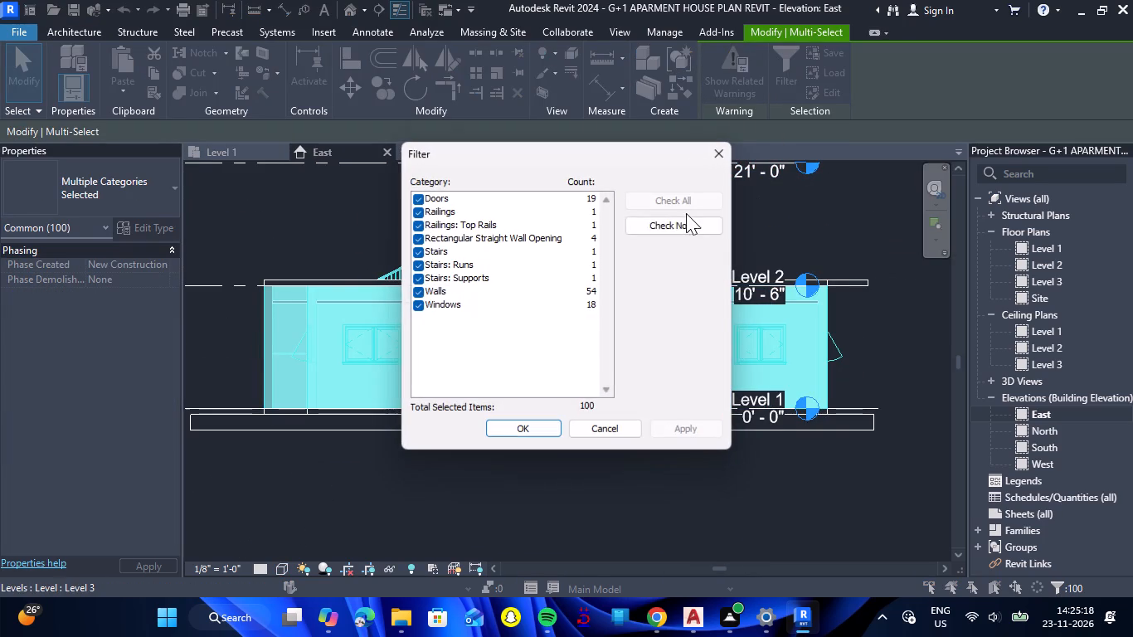
left_click(547, 428)
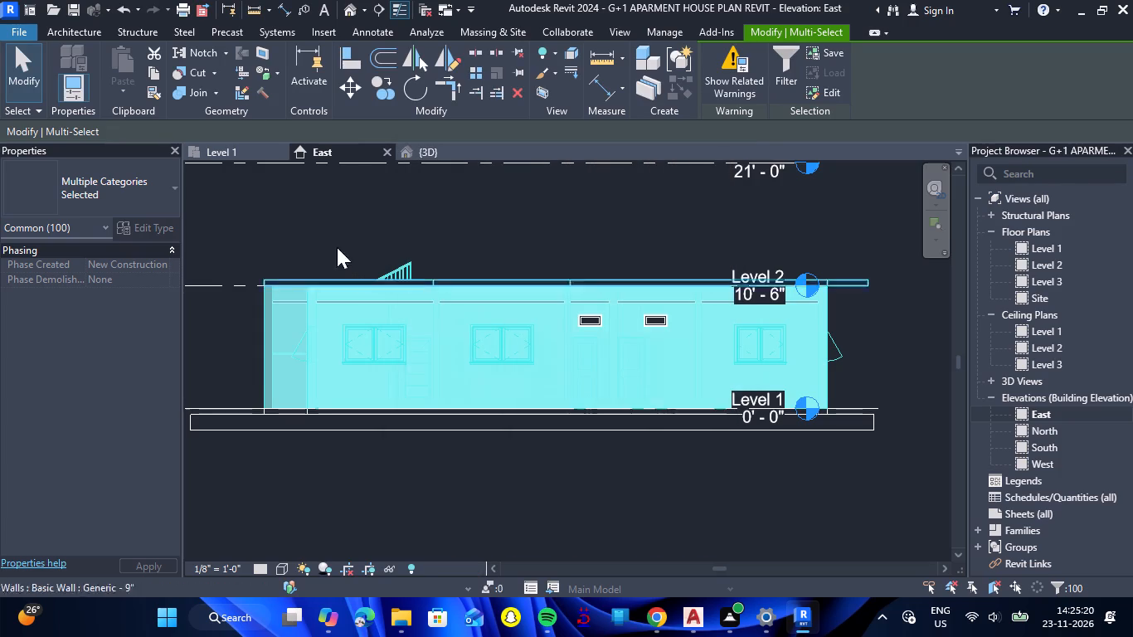
left_click_drag(158, 73, 157, 138)
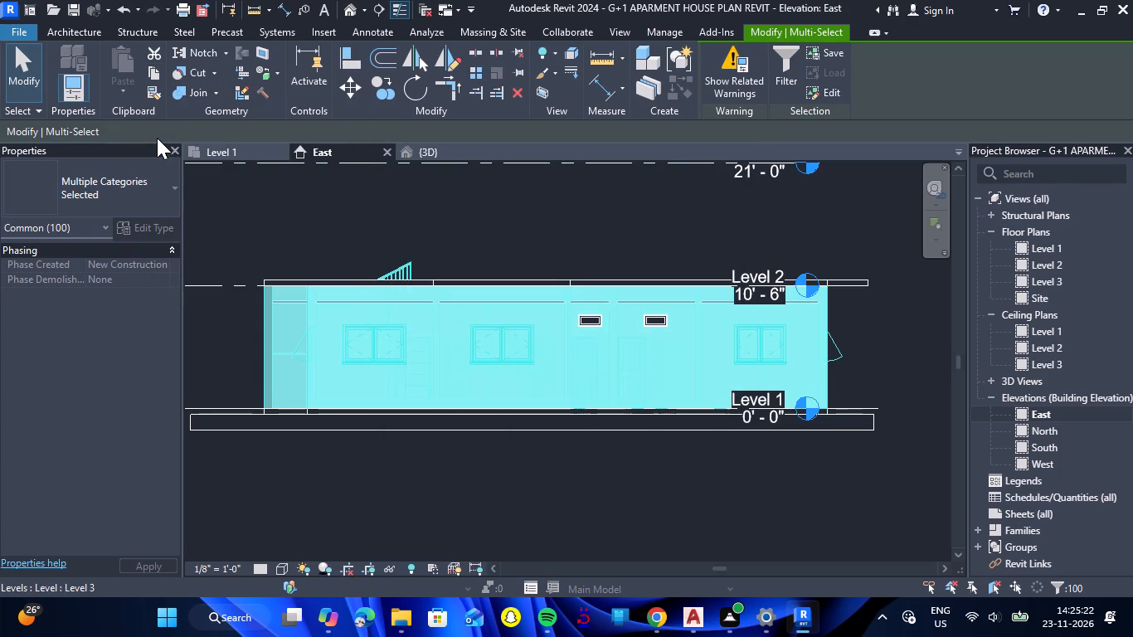
left_click(157, 73)
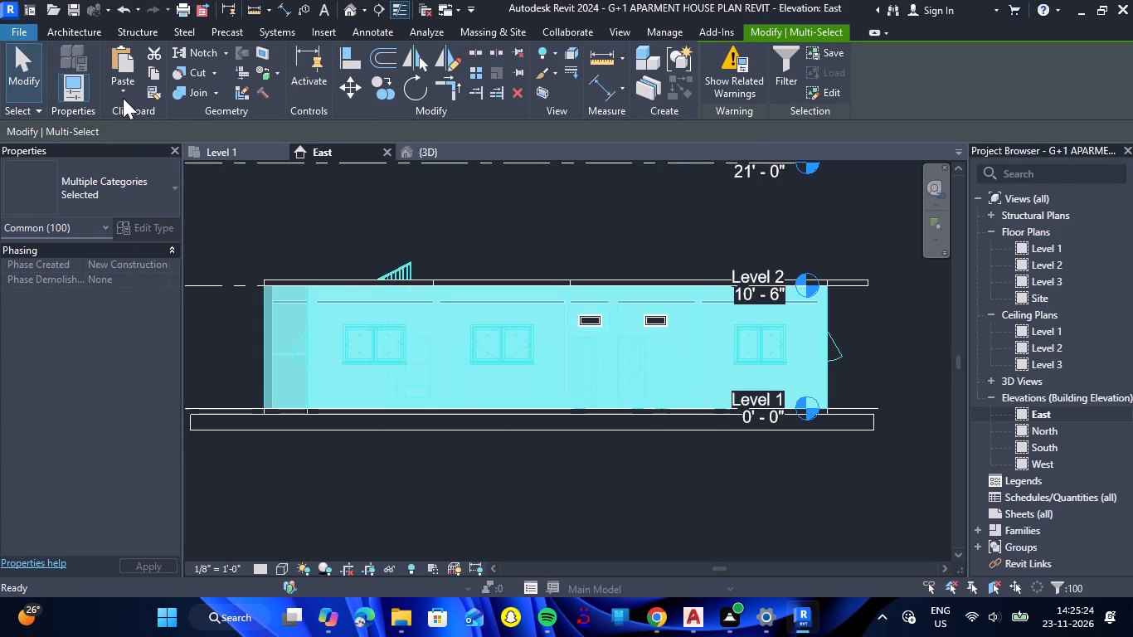
left_click(123, 97)
left_click(148, 153)
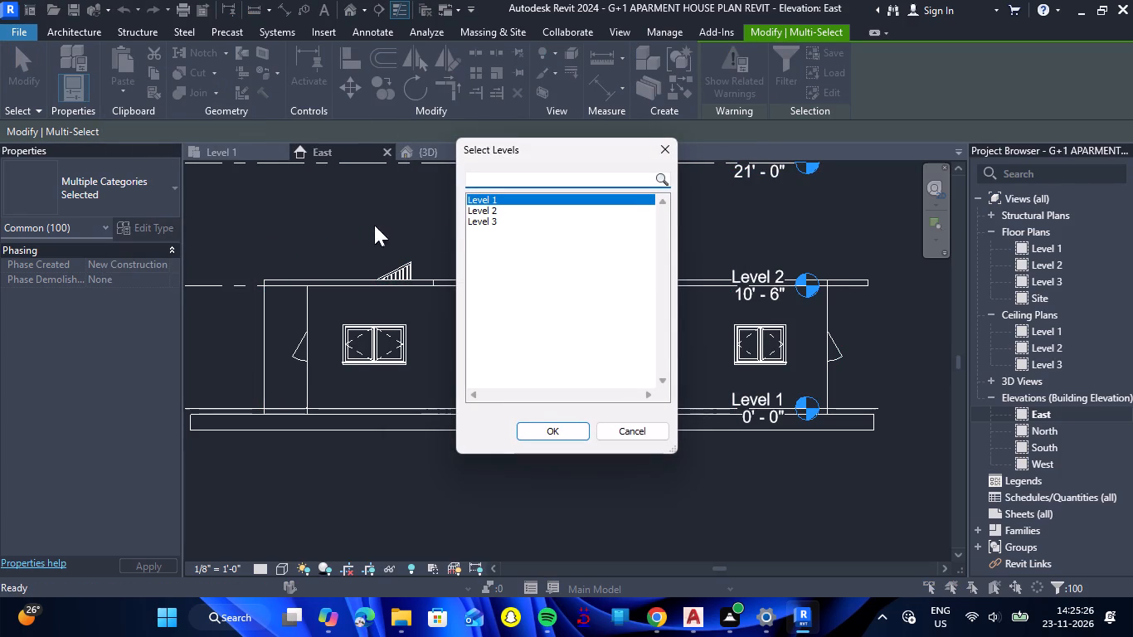
left_click(487, 212)
left_click(542, 432)
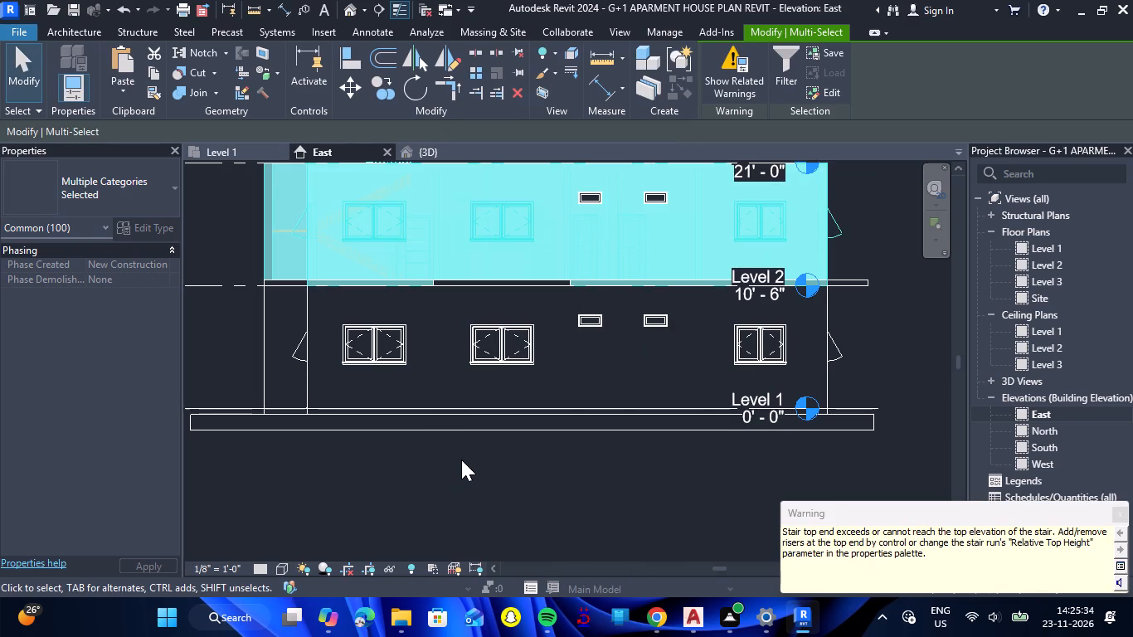
scroll(461, 460, "down", 3)
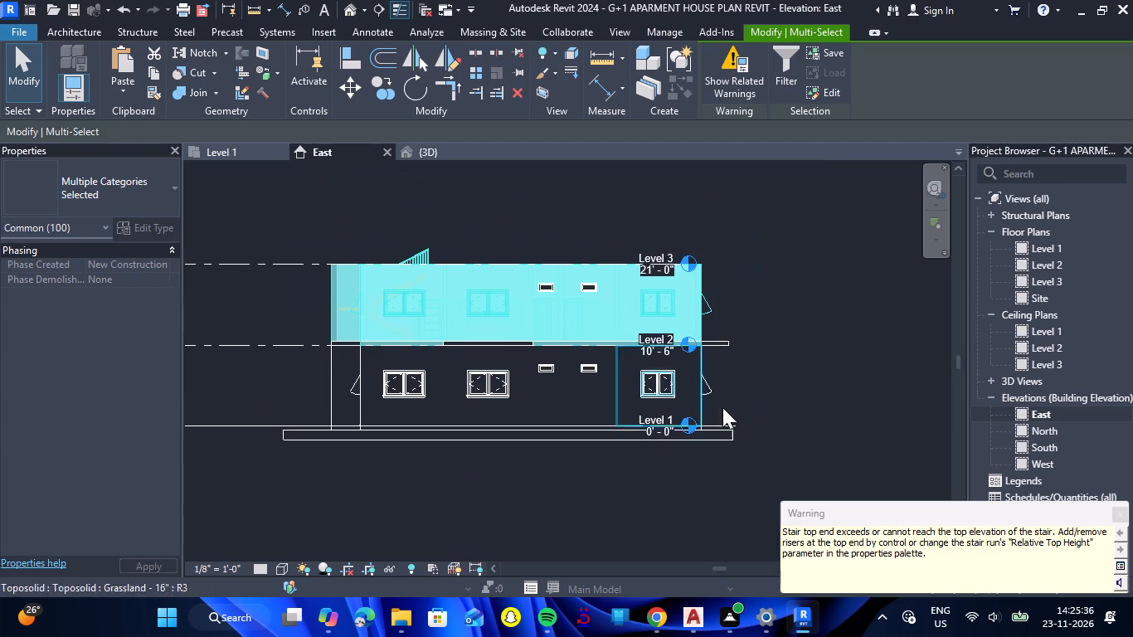
left_click(814, 374)
Review the duplicated upper storey in the East elevation and 3D view, and check the Level 1 plan around the store and bedrooms.
scroll(814, 374, "down", 1)
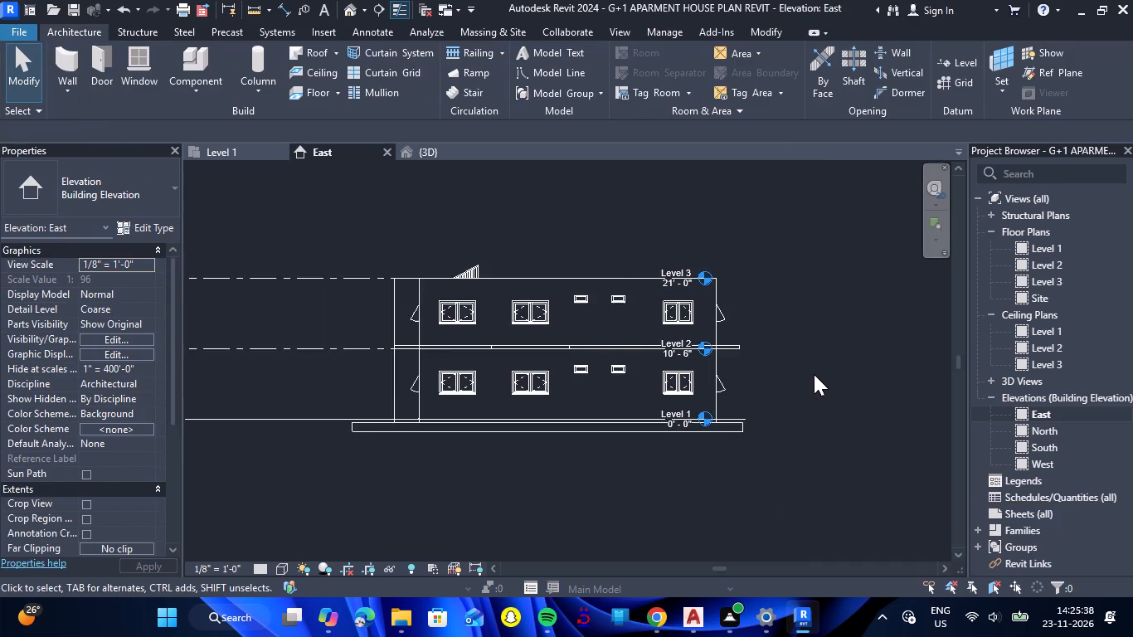
scroll(814, 374, "down", 1)
left_click(434, 162)
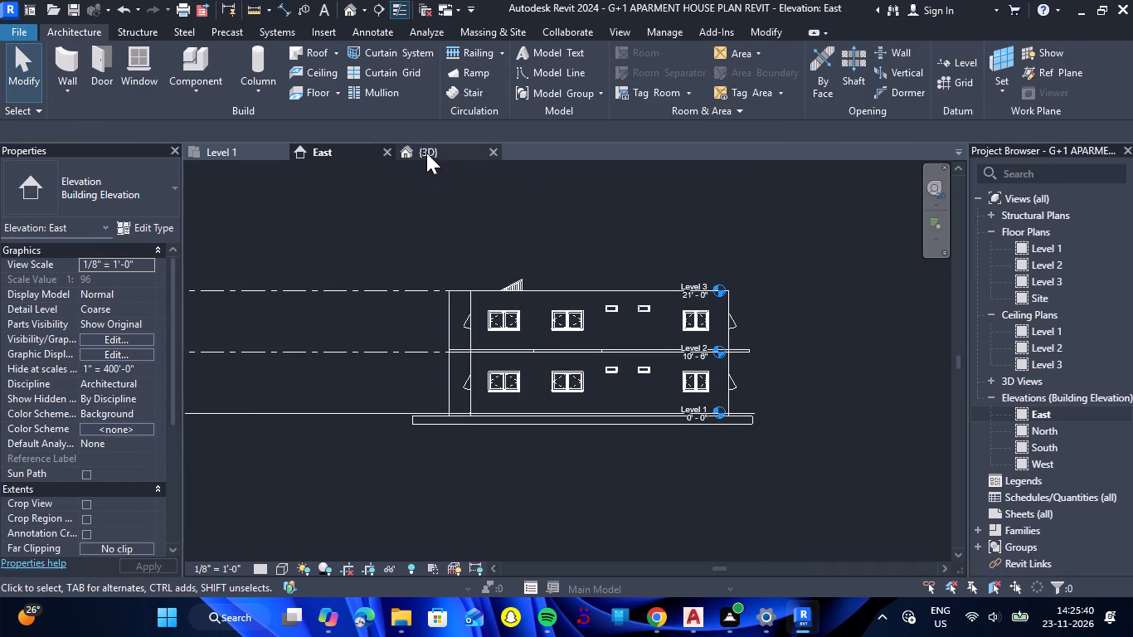
left_click(425, 153)
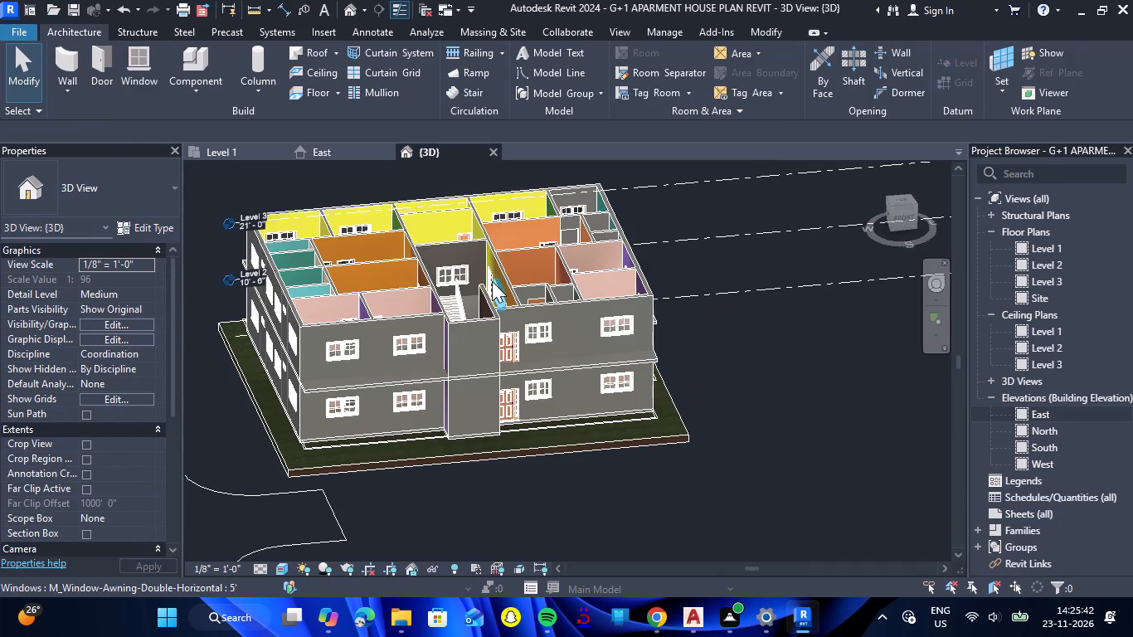
scroll(425, 293, "down", 2)
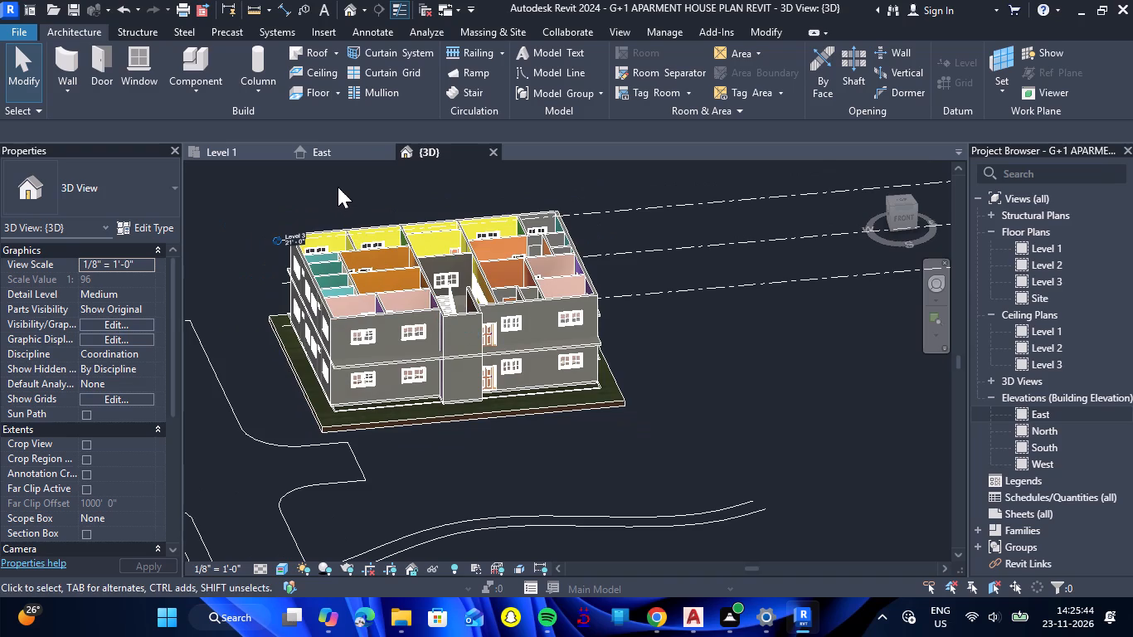
left_click(245, 156)
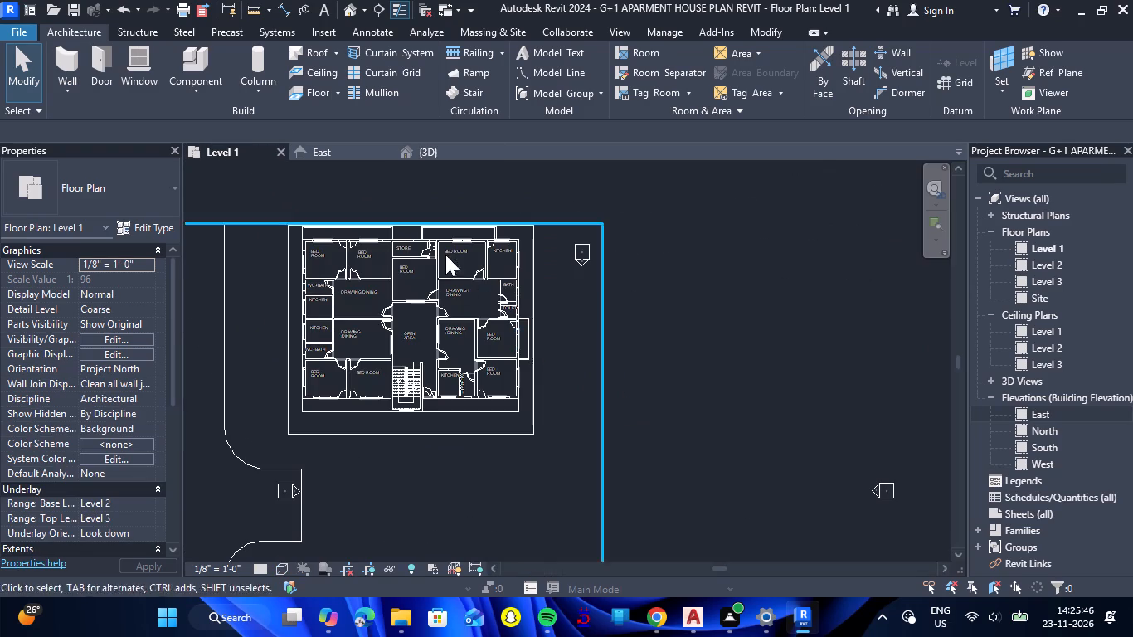
scroll(429, 234, "up", 14)
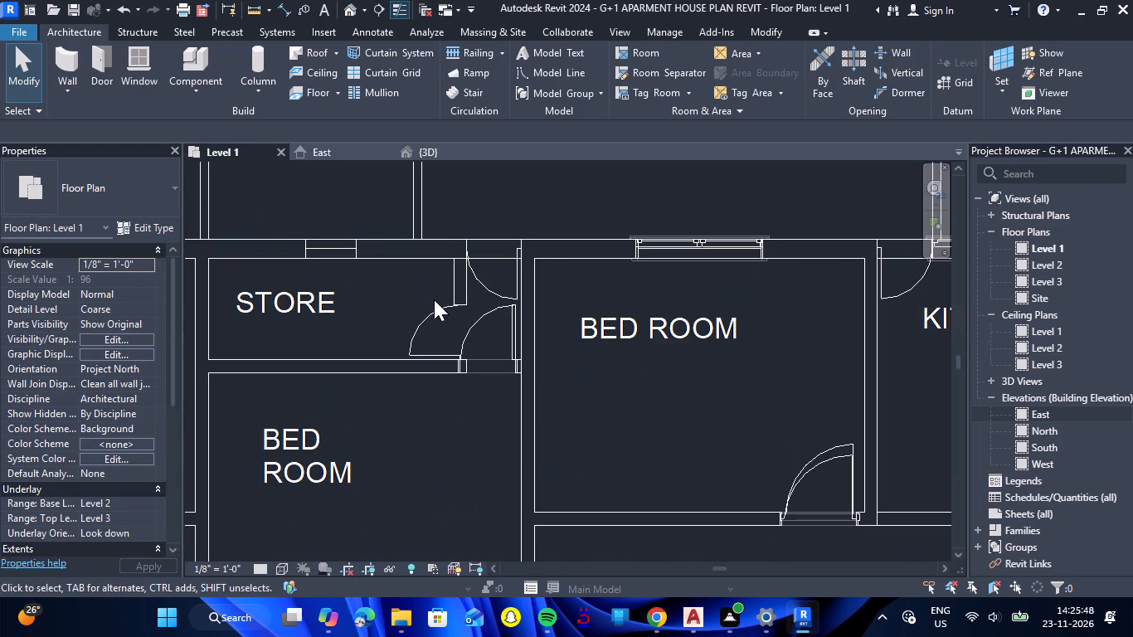
left_click(430, 153)
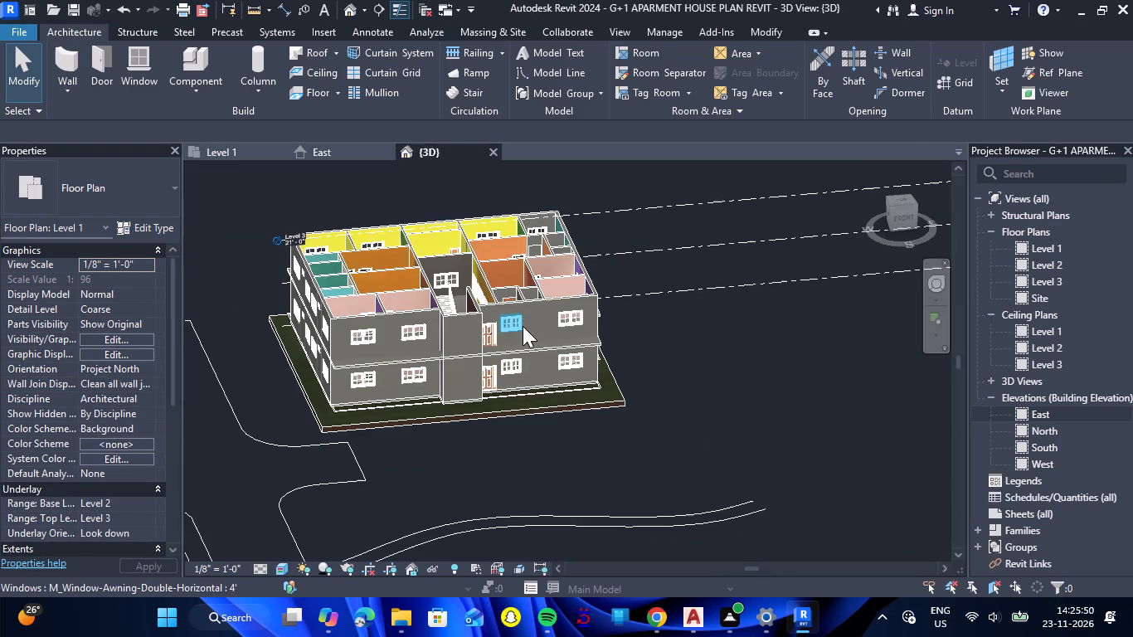
left_click_drag(718, 362, 684, 432, "shift")
right_click_drag(718, 362, 684, 432, "shift")
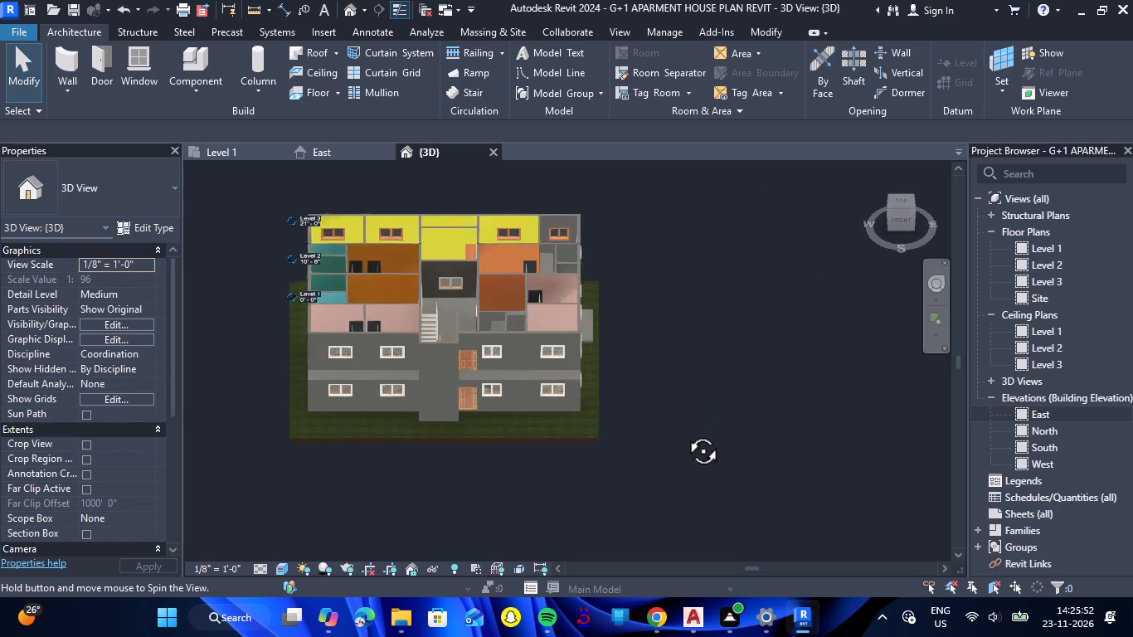
right_click_drag(684, 432, 573, 506, "shift")
left_click_drag(684, 432, 573, 506, "shift")
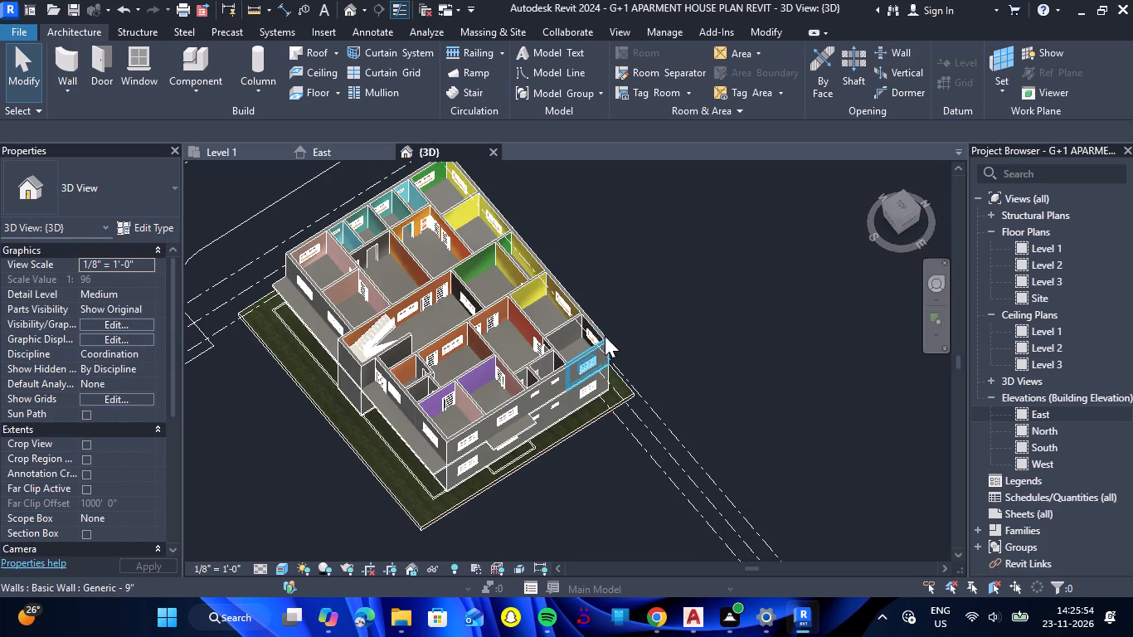
Examine the Level 2 rooms around the store in the 3D view and compare them with the Level 1 plan.
scroll(508, 255, "up", 3)
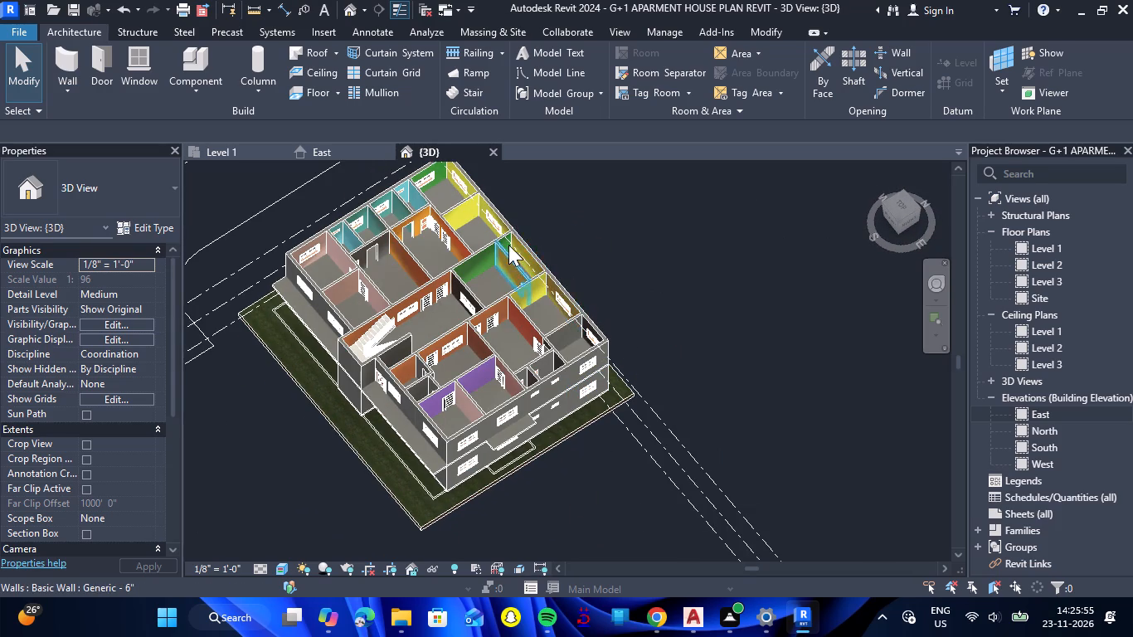
scroll(508, 245, "up", 8)
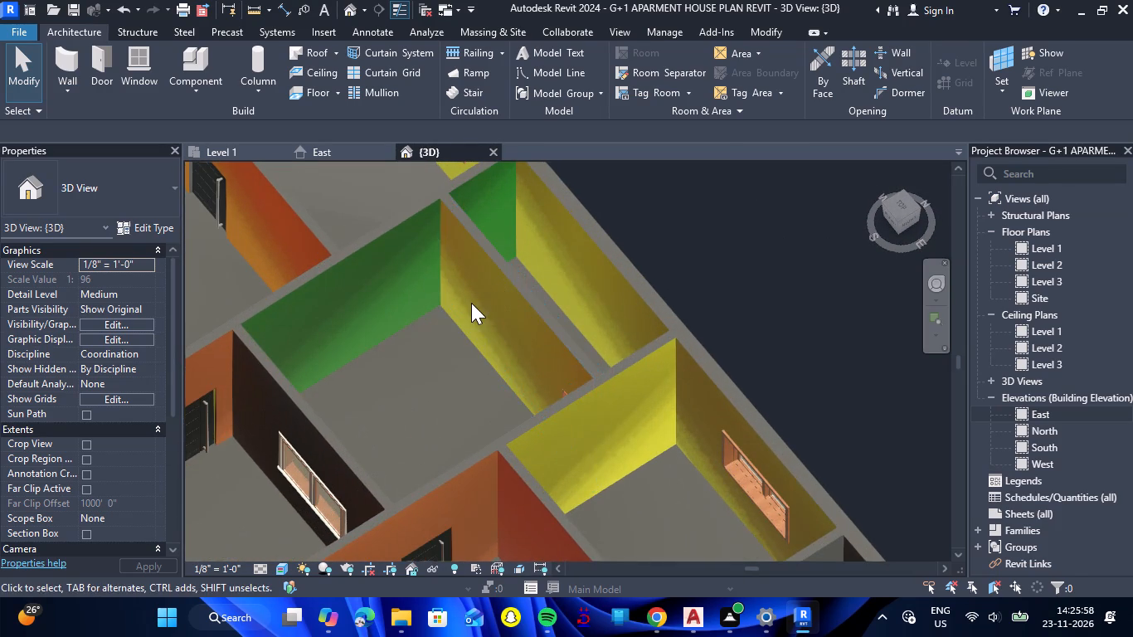
scroll(471, 303, "down", 5)
left_click(220, 145)
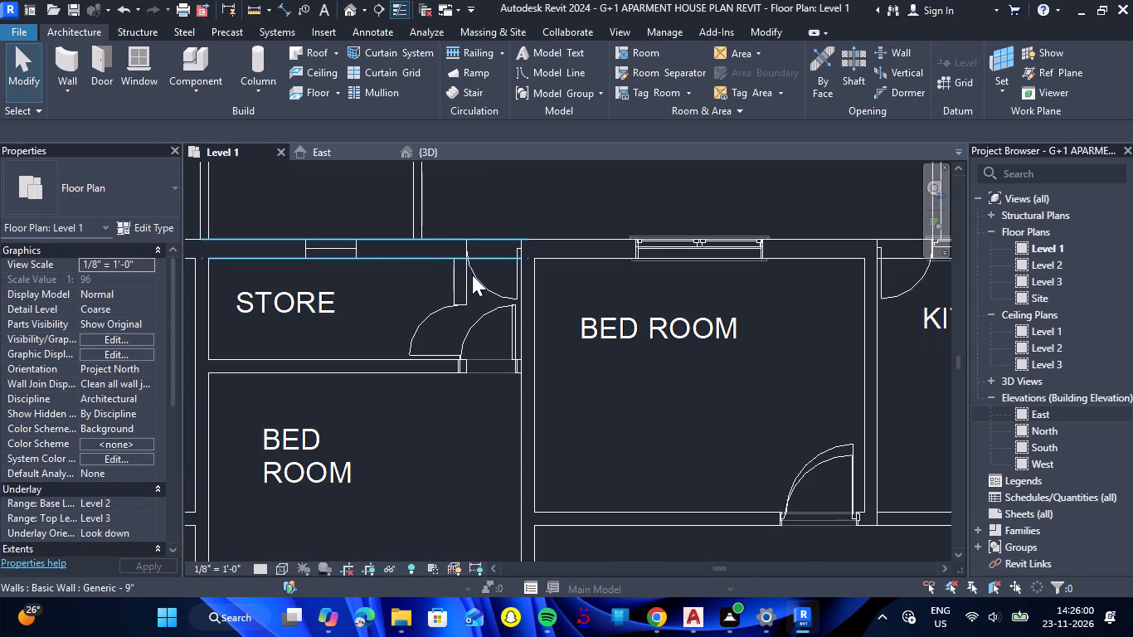
double_click(428, 140)
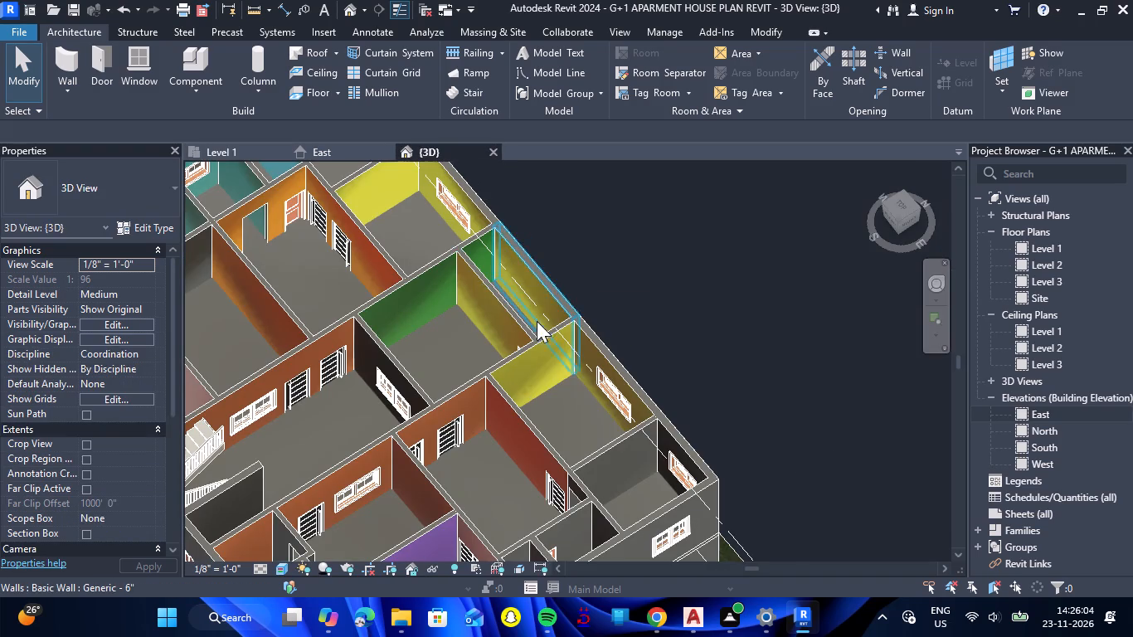
scroll(566, 314, "up", 5)
scroll(566, 314, "down", 4)
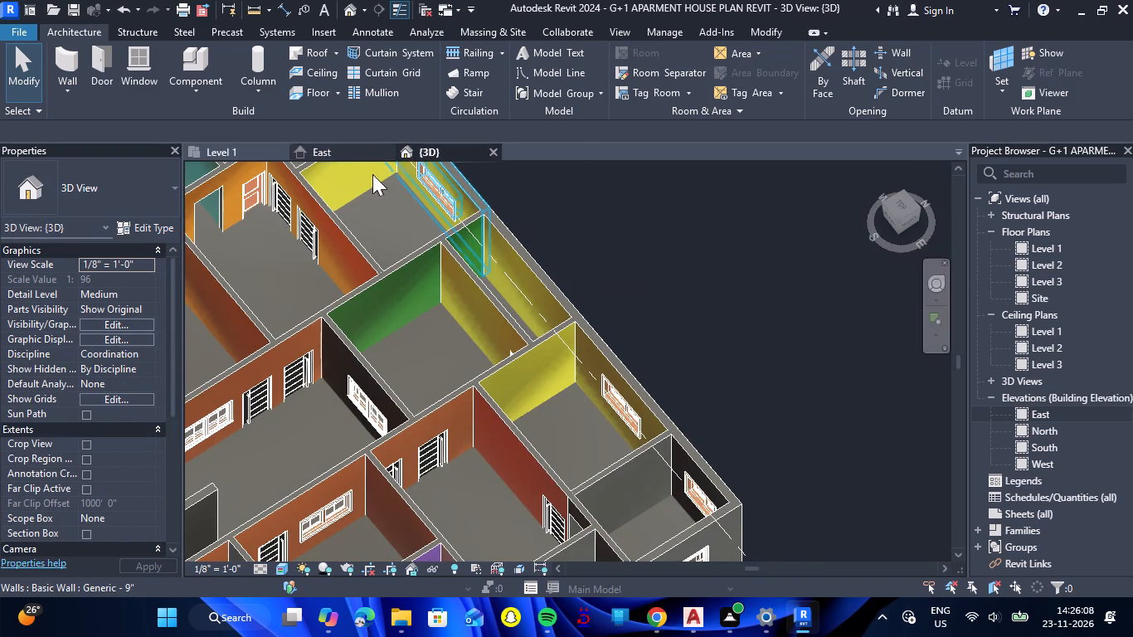
scroll(678, 243, "down", 5)
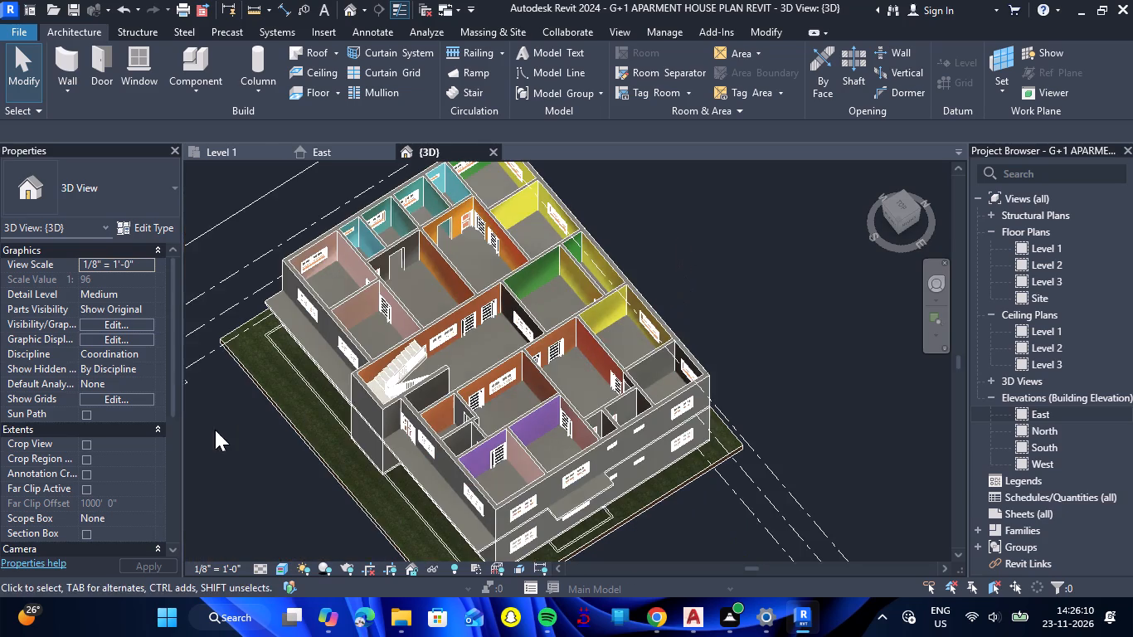
In the 3D view, delete the Level 2 interior wood door in the yellow wall between the store and the bedroom.
left_click_drag(231, 433, 433, 425, "shift")
right_click_drag(231, 433, 433, 425, "shift")
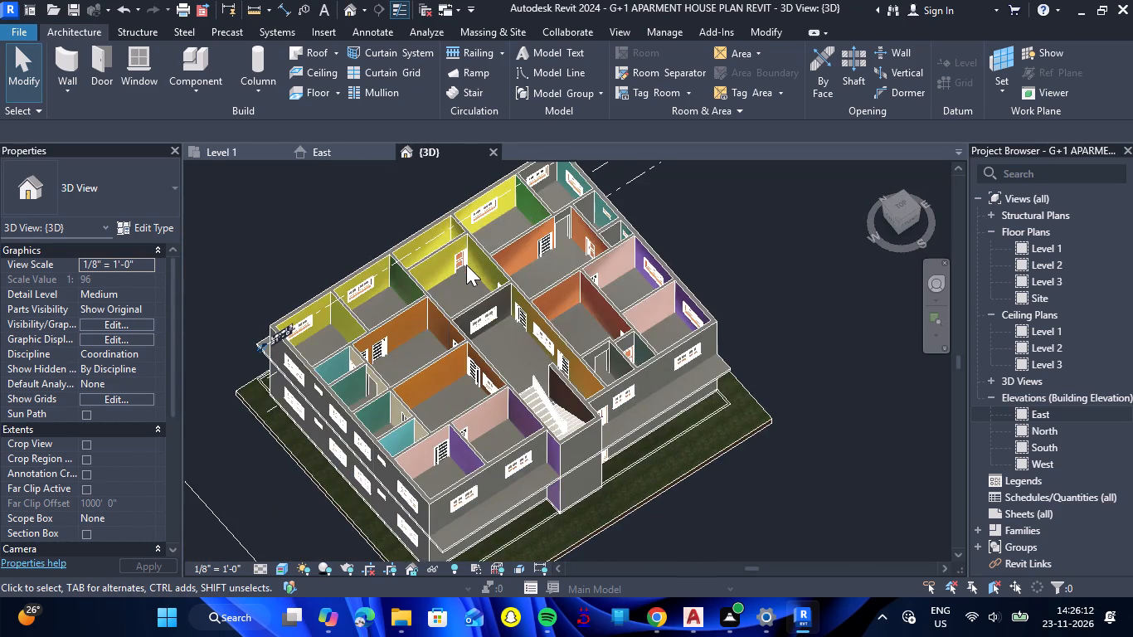
scroll(466, 265, "up", 6)
left_click(456, 256)
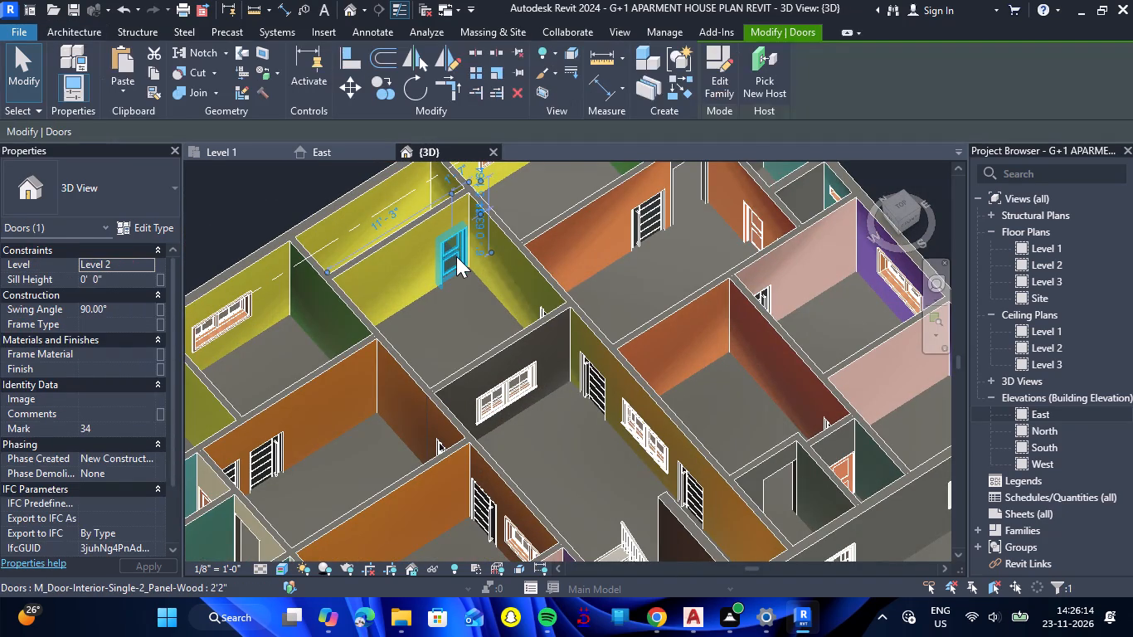
key("Delete")
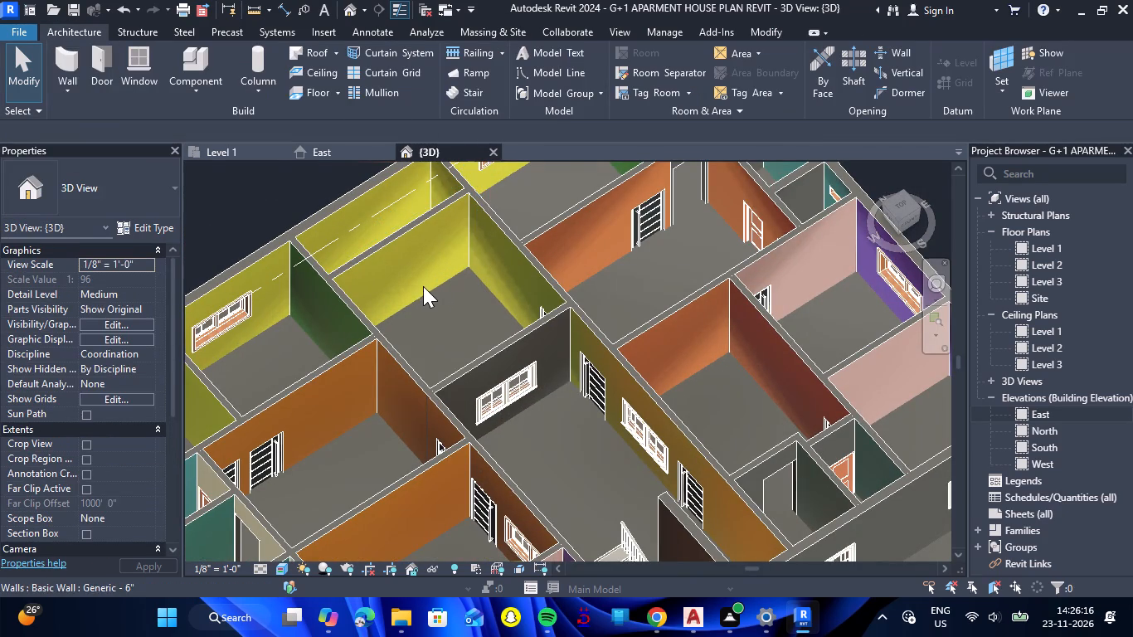
In the Level 1 plan, draw a Generic - 6" wall about 4' 7 1/2" long across the store beside its door swings.
left_click(231, 154)
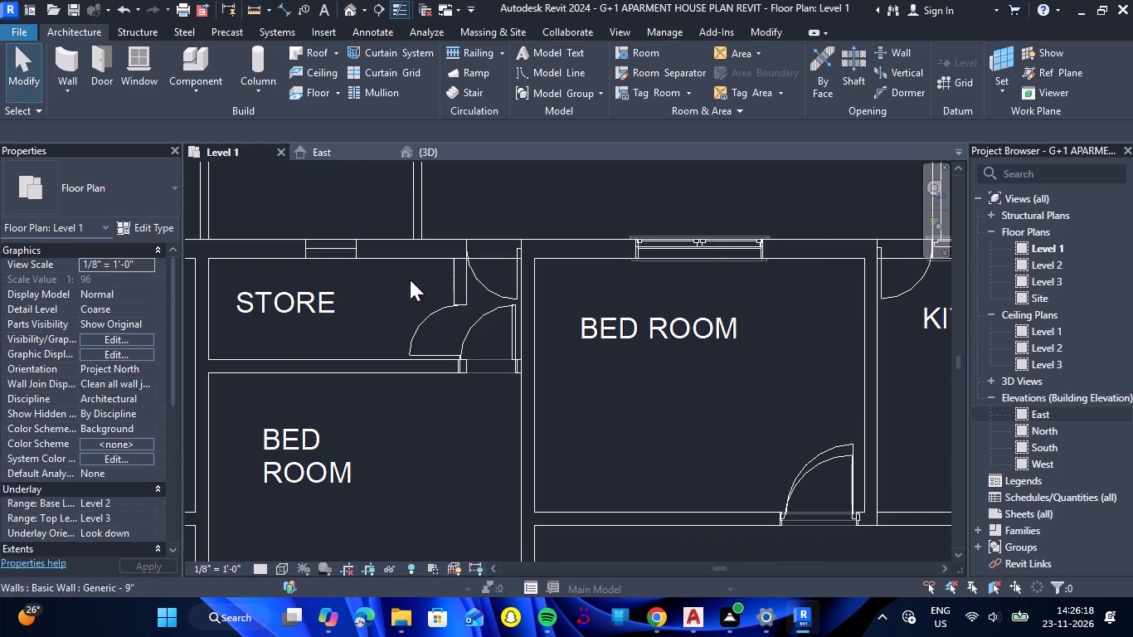
scroll(421, 286, "down", 7)
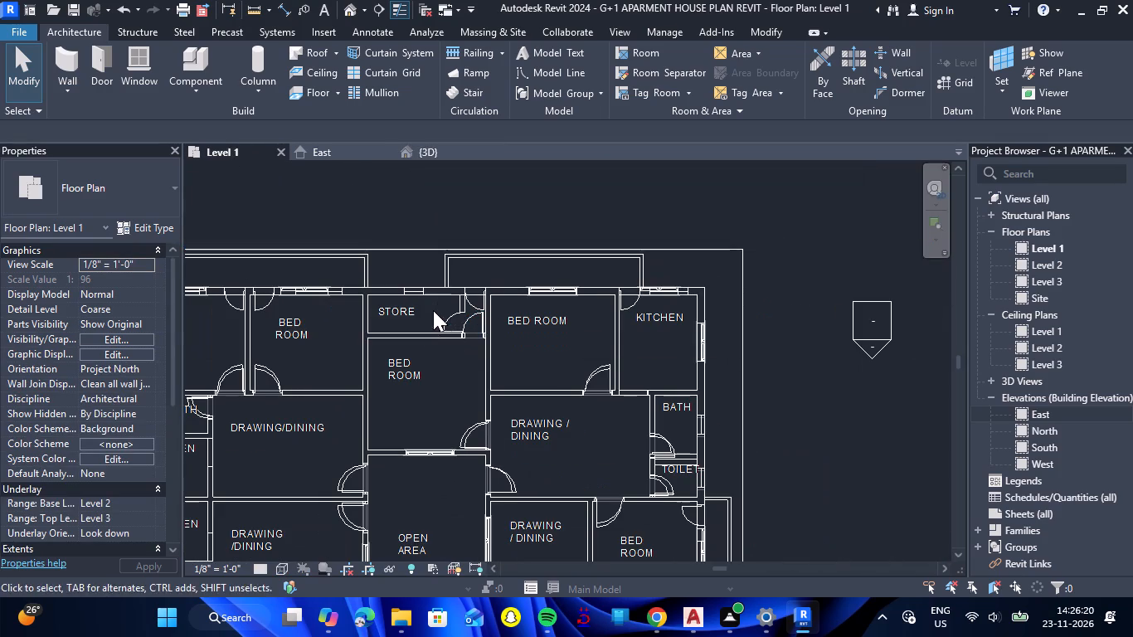
scroll(440, 300, "up", 4)
scroll(444, 293, "down", 4)
scroll(430, 214, "up", 1)
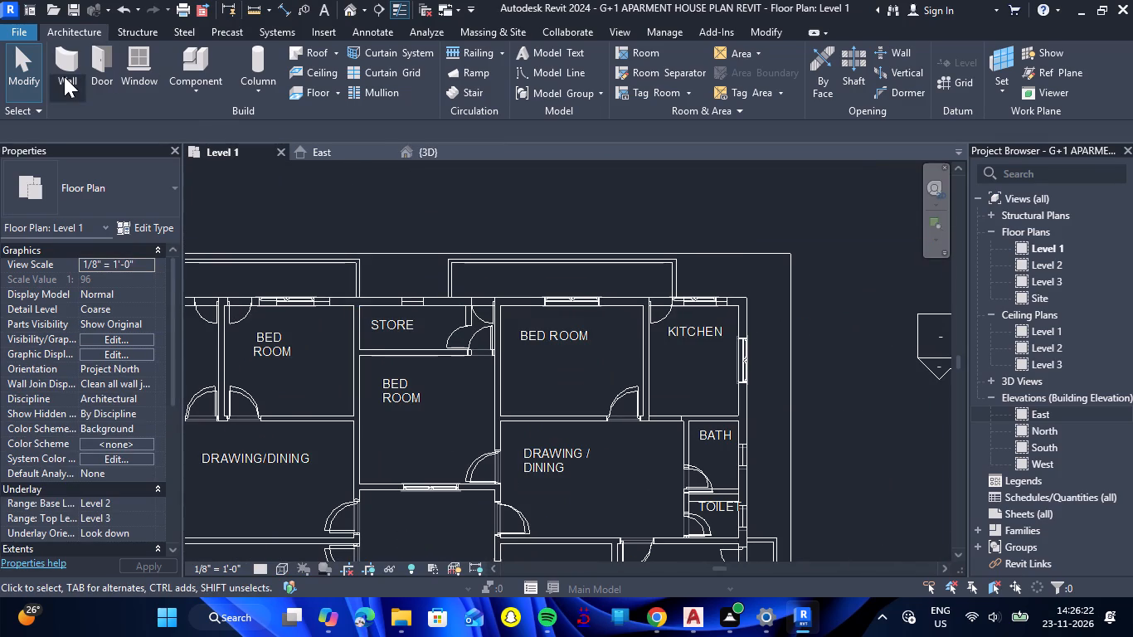
left_click(64, 76)
left_click(70, 66)
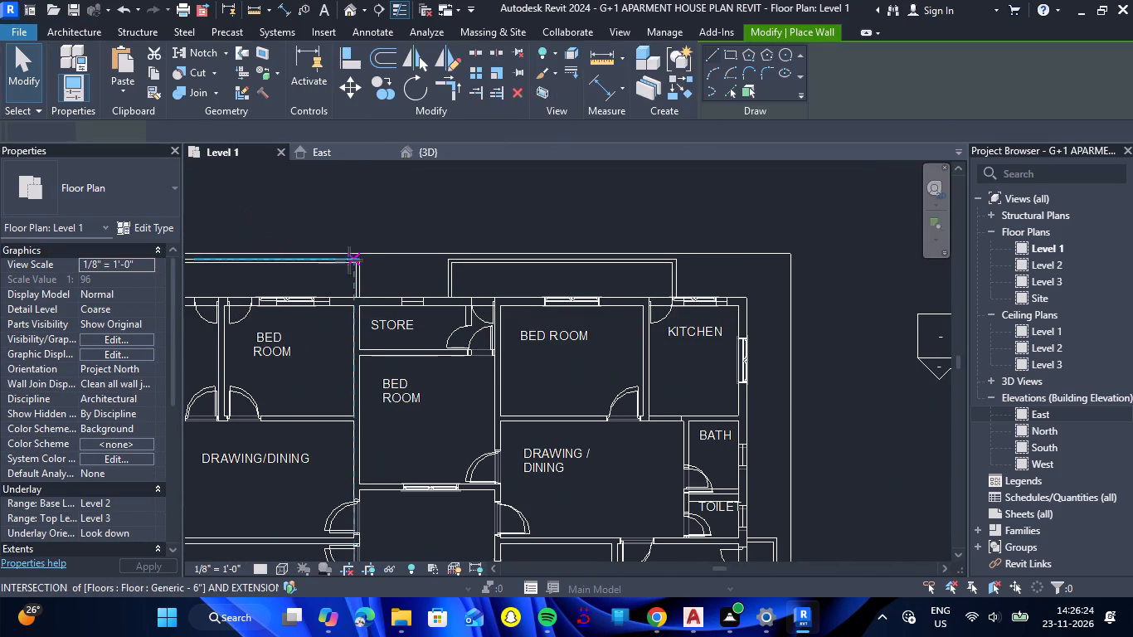
left_click(172, 183)
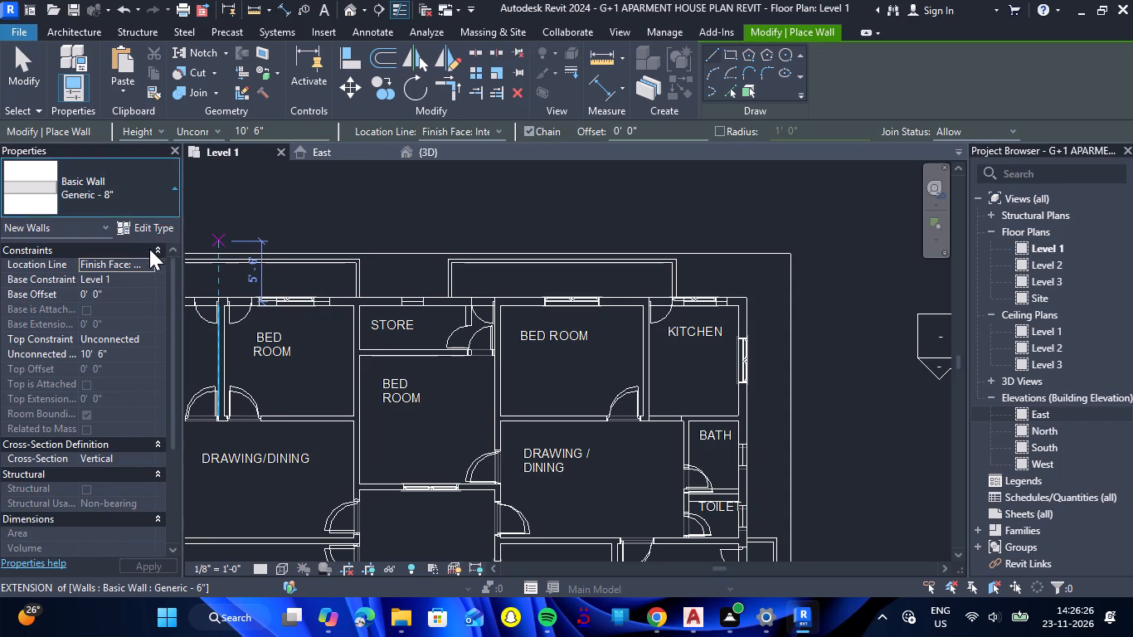
scroll(129, 280, "up", 1)
left_click(116, 283)
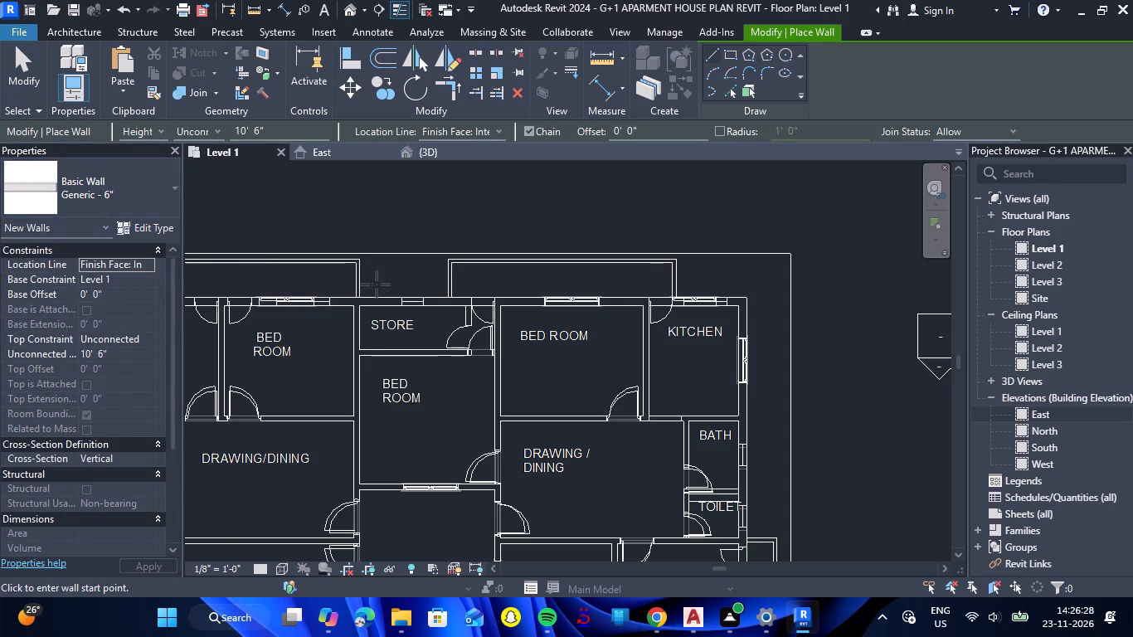
scroll(476, 321, "up", 8)
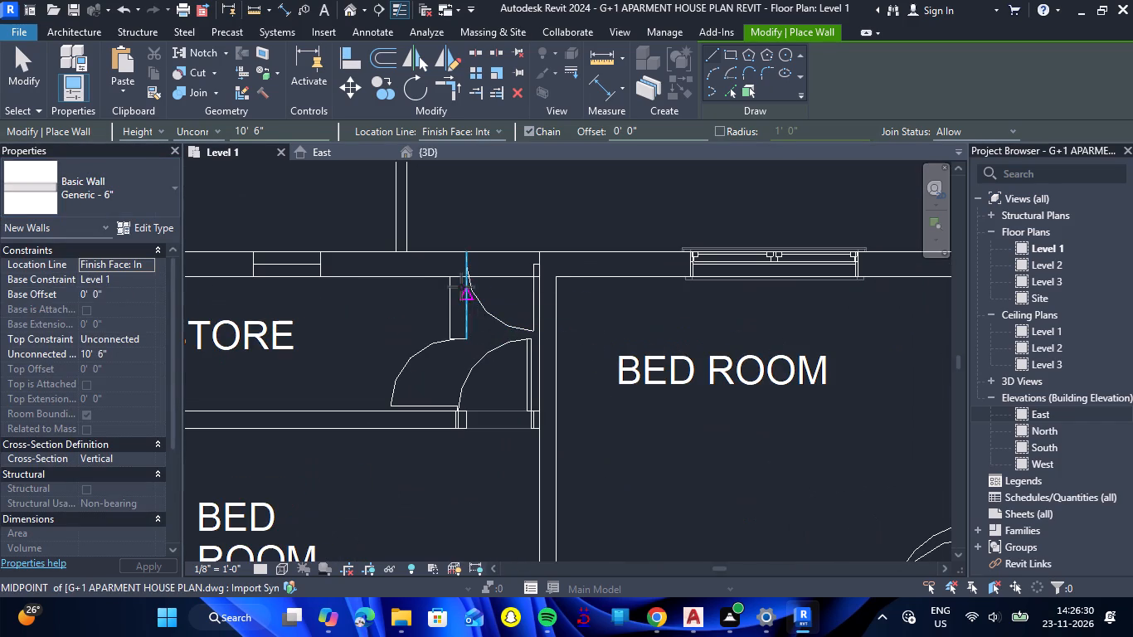
left_click(458, 277)
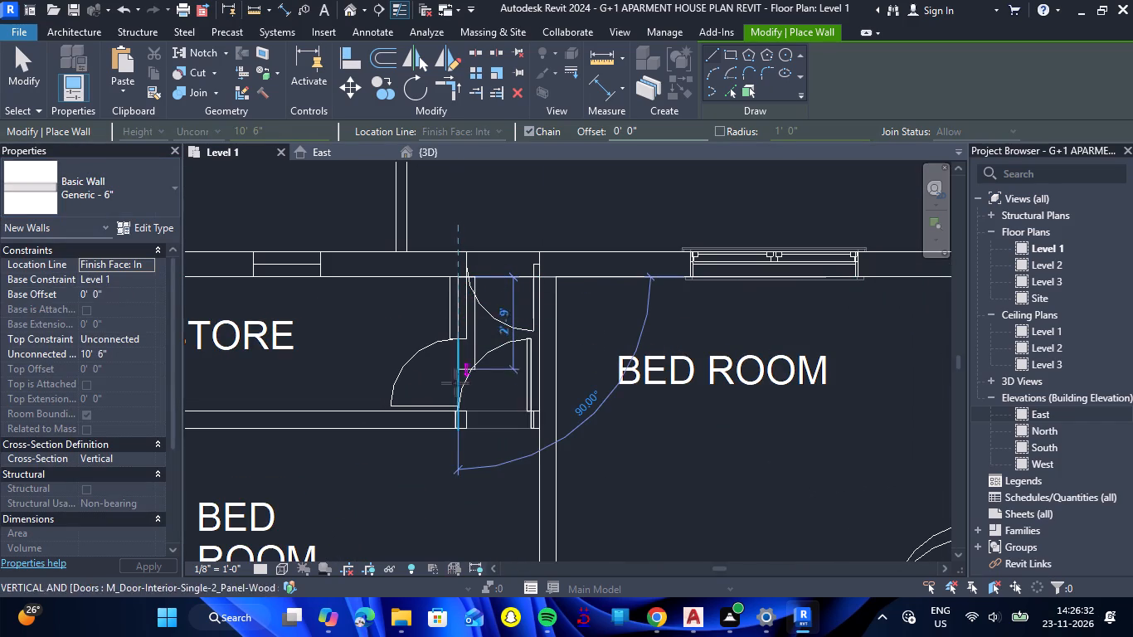
key("Escape")
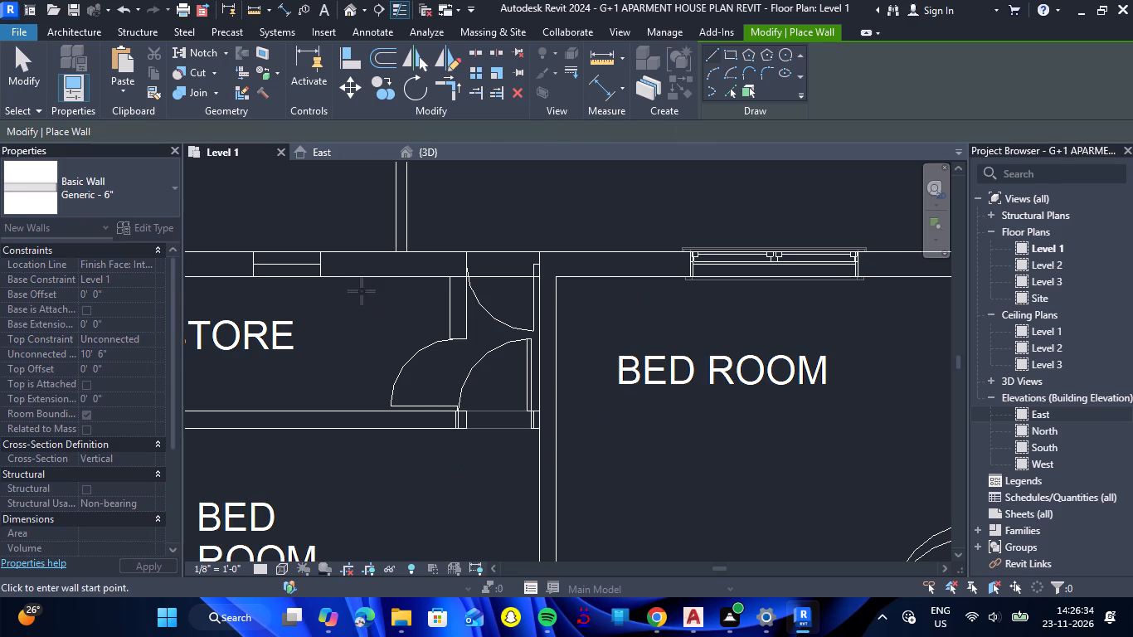
left_click(448, 277)
left_click(448, 430)
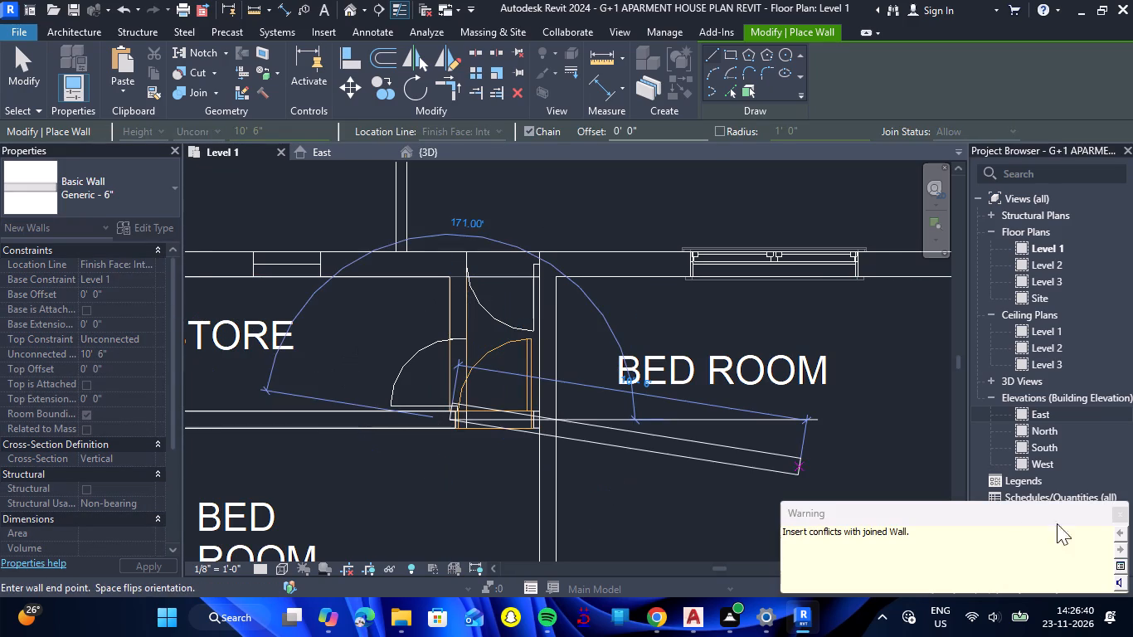
left_click(1116, 518)
key("Escape")
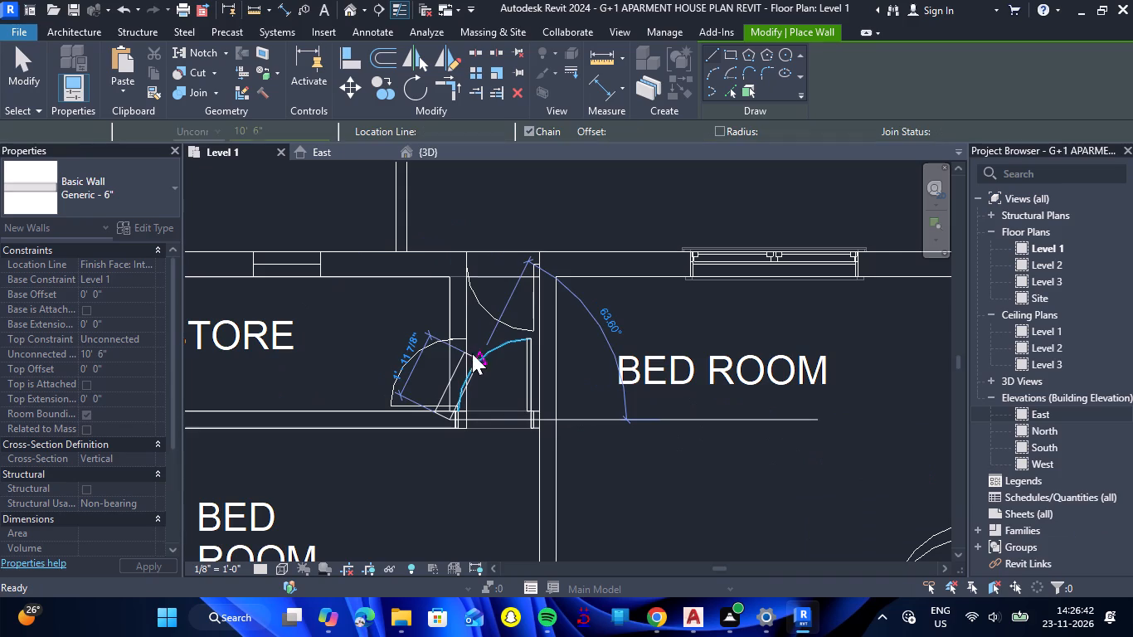
key("Escape")
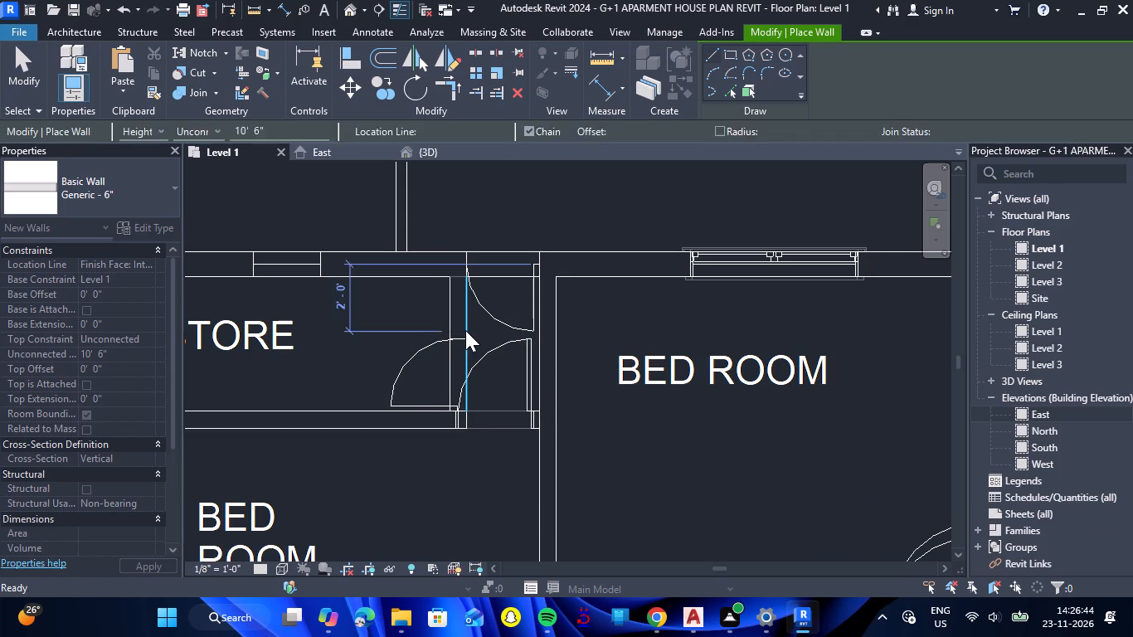
Change the new store partition wall's base constraint to Level 2.
left_click(467, 328)
left_click(150, 280)
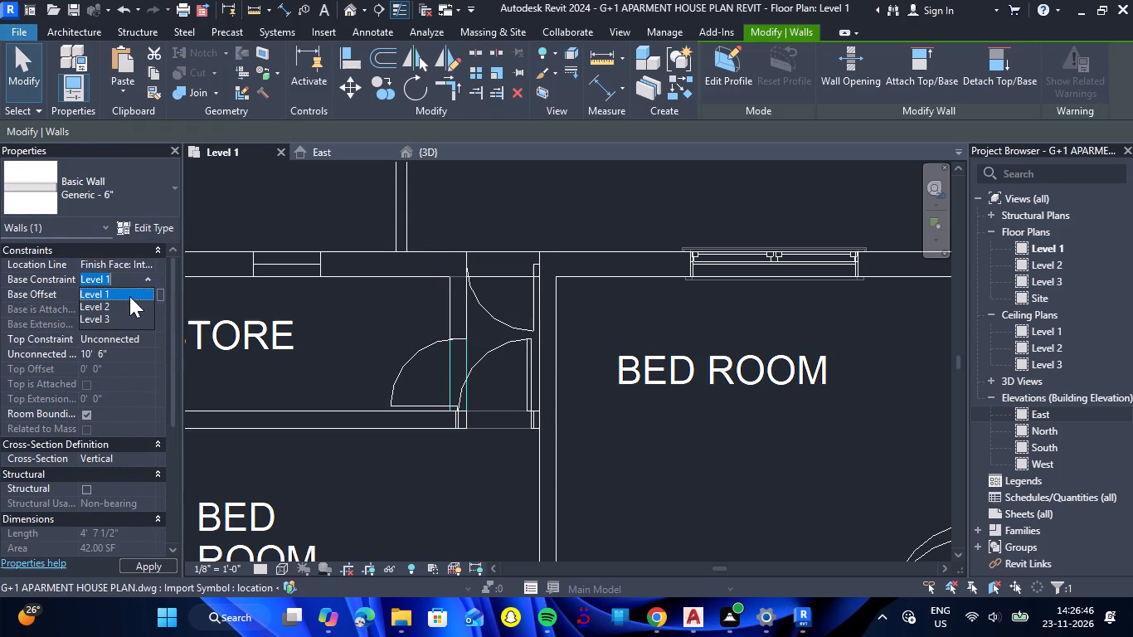
left_click(116, 309)
left_click(358, 333)
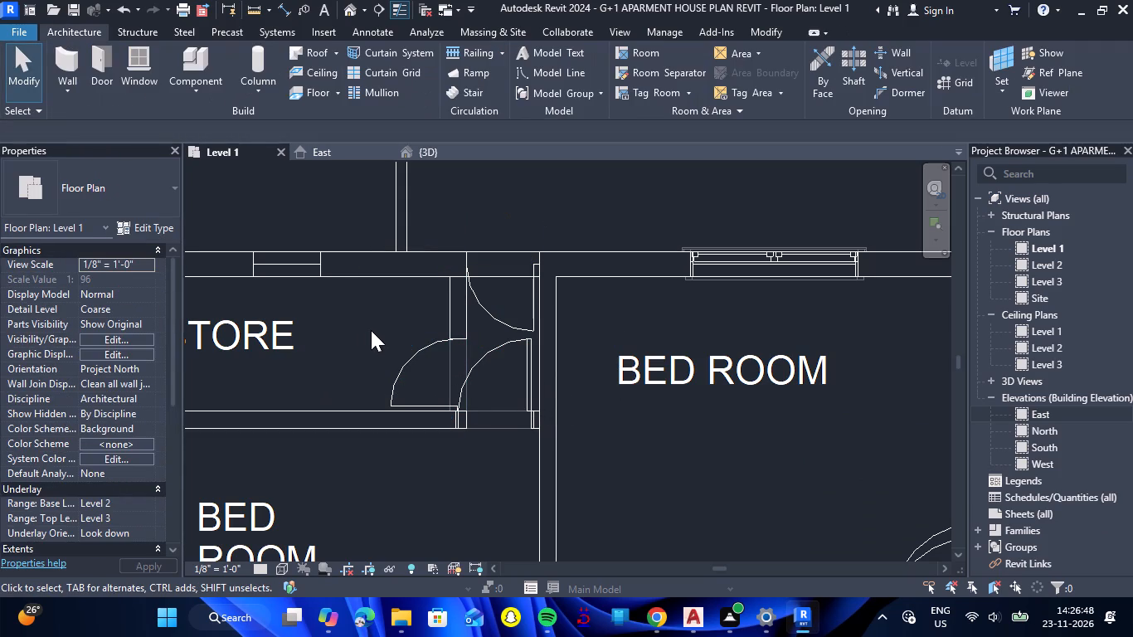
In the 3D view, place an M_Door-Interior-Single-2_Panel-Wood 2'2" door in the new Level 2 store partition wall.
left_click(109, 60)
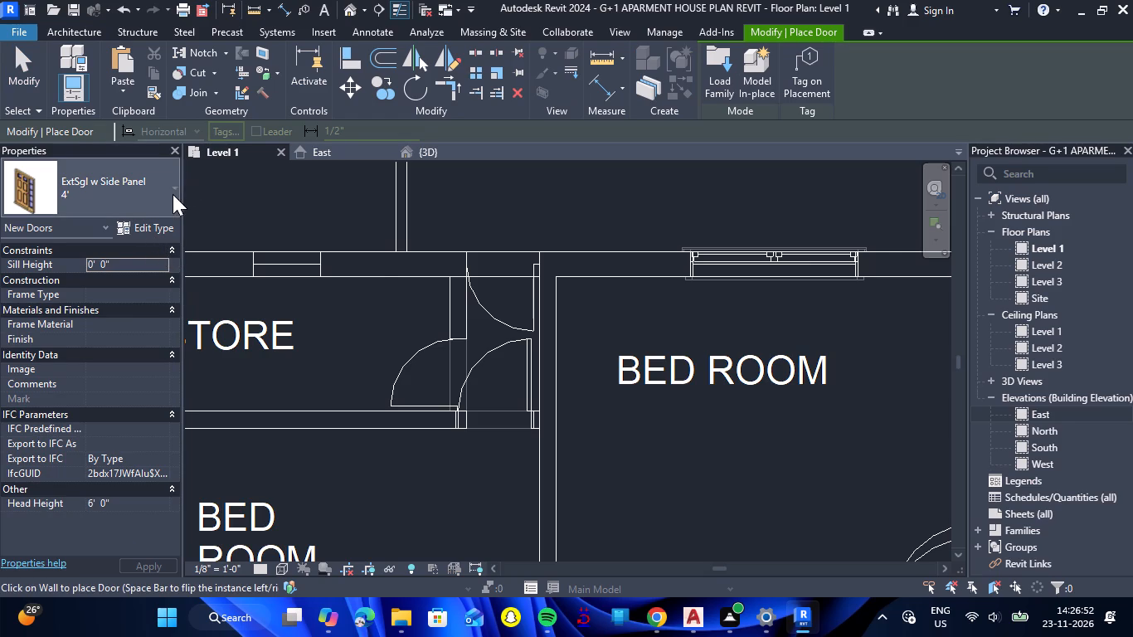
left_click(173, 194)
scroll(158, 280, "up", 2)
scroll(162, 304, "down", 2)
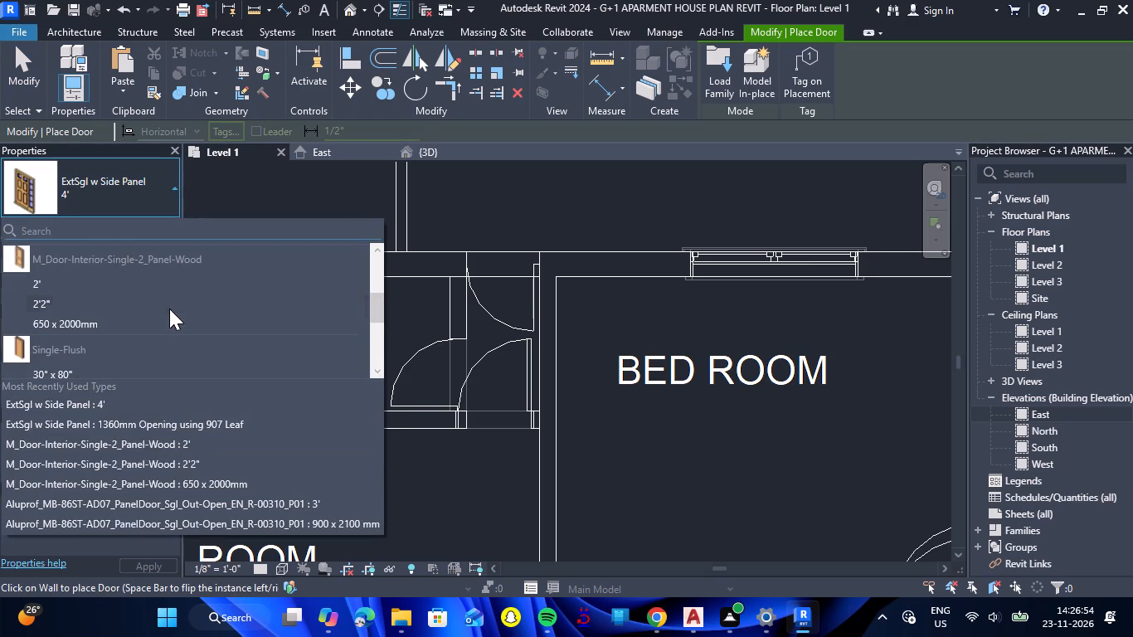
left_click(144, 308)
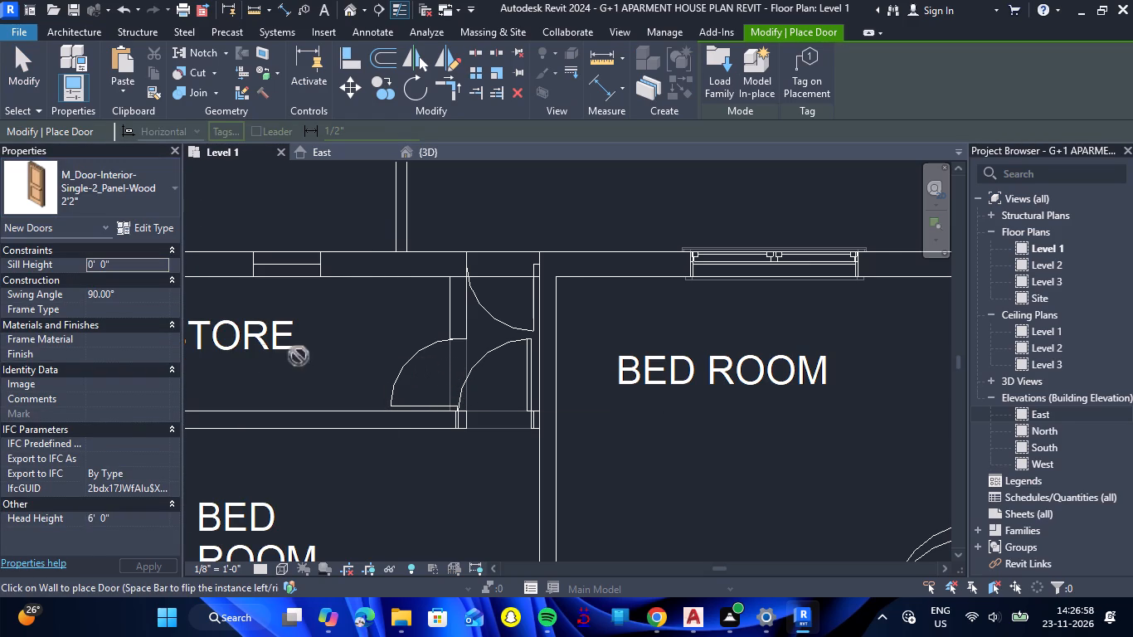
scroll(109, 345, "up", 5)
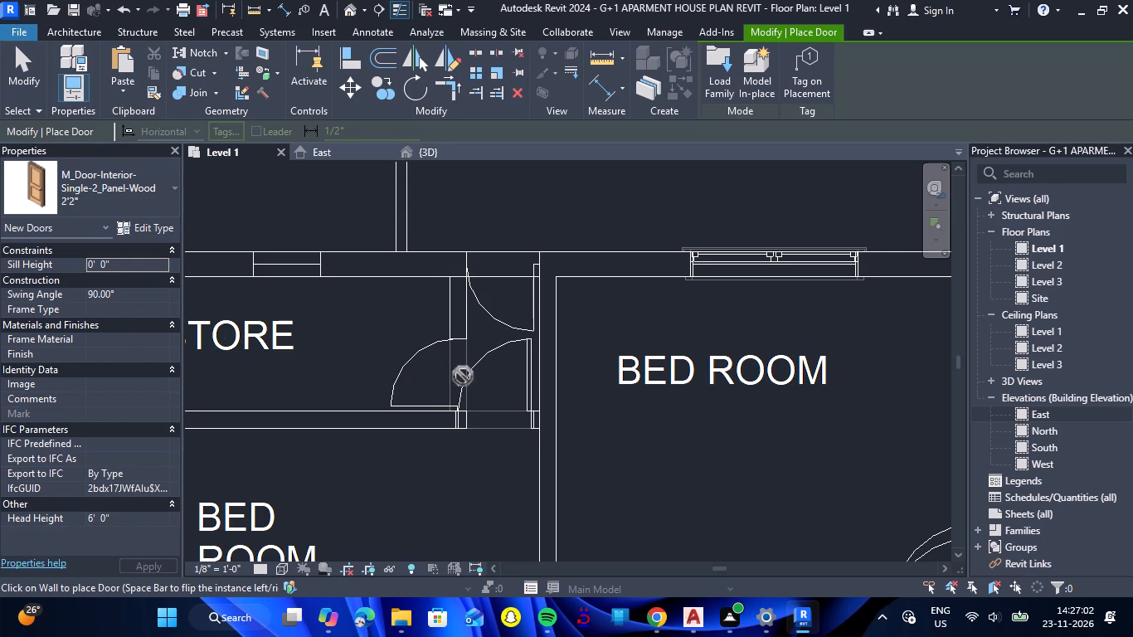
left_click(445, 158)
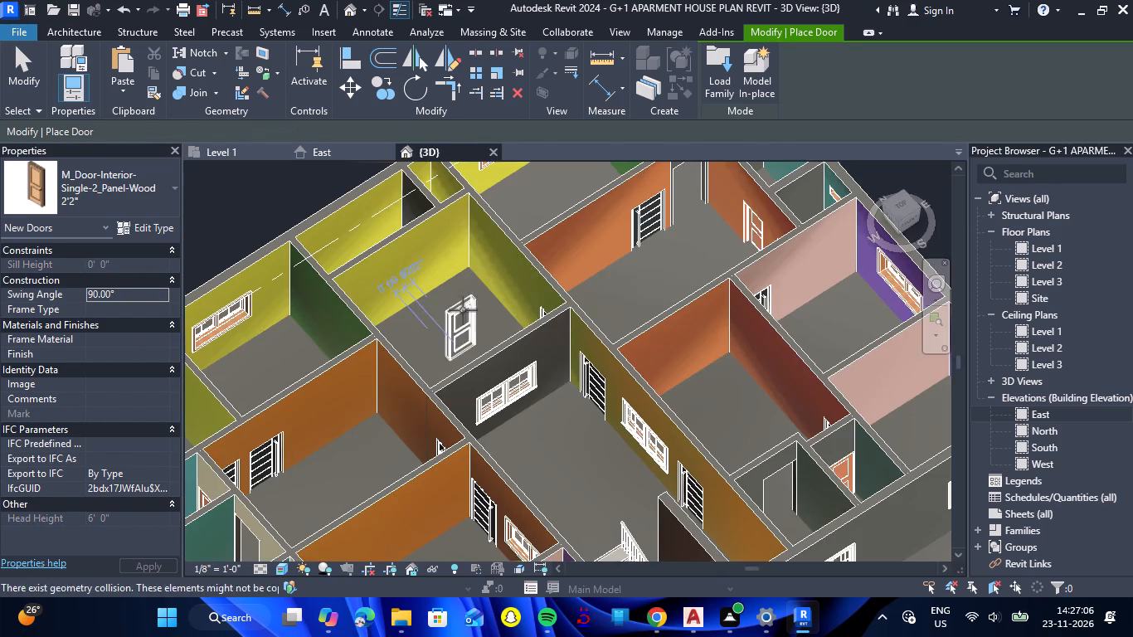
scroll(411, 215, "up", 2)
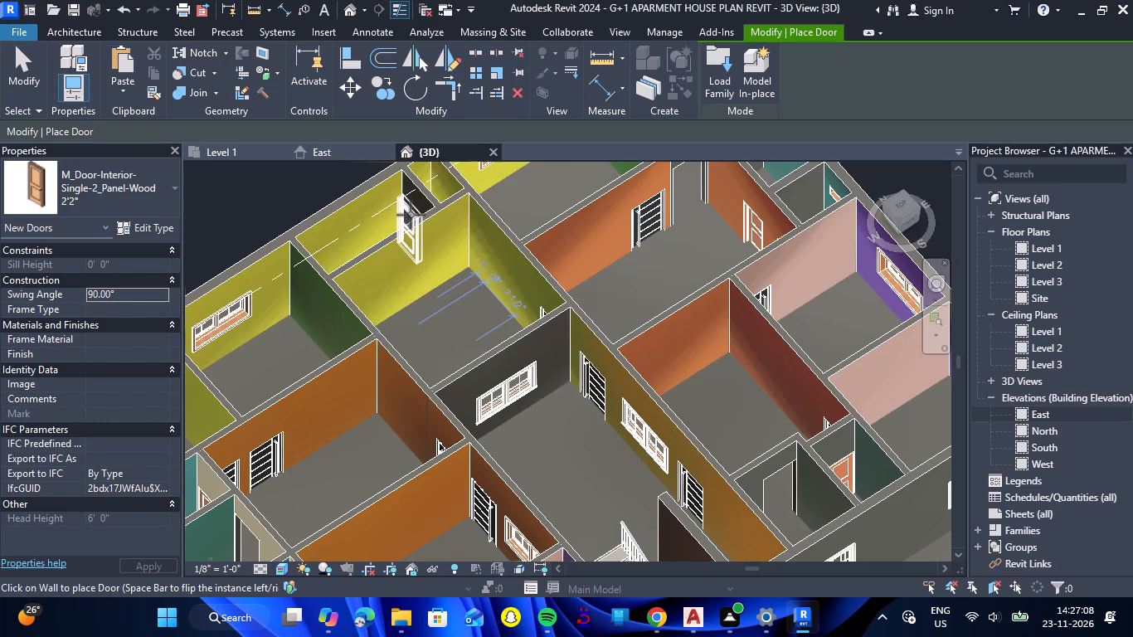
scroll(411, 215, "up", 4)
scroll(430, 271, "down", 4)
right_click_drag(414, 333, 471, 336)
left_click_drag(414, 333, 471, 336)
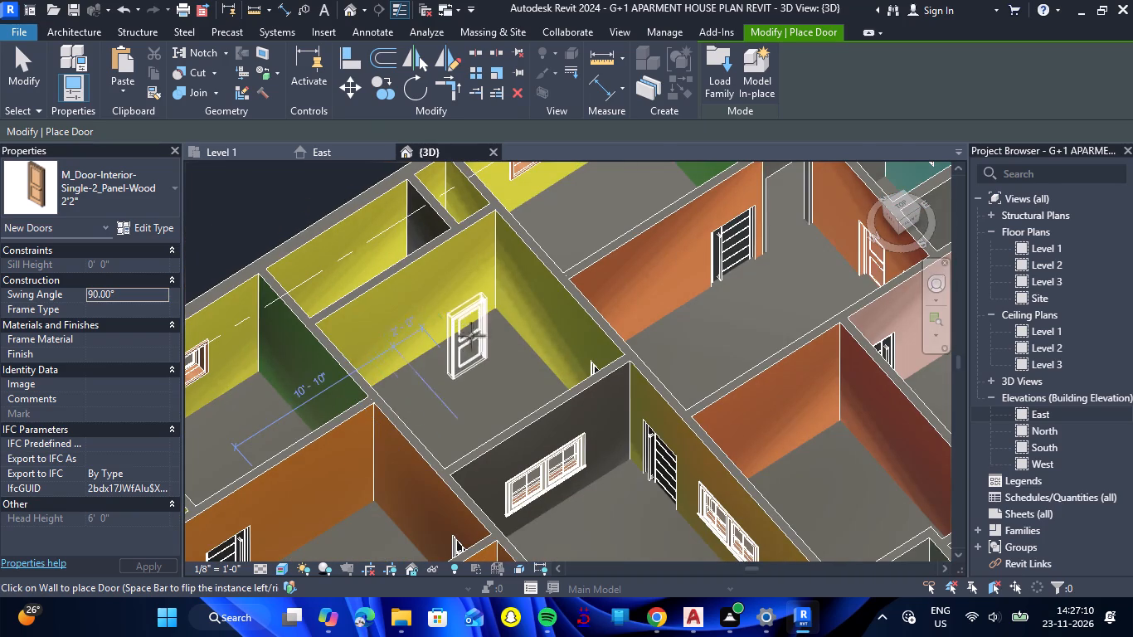
left_click_drag(471, 336, 488, 338)
right_click_drag(471, 336, 485, 340)
left_click_drag(460, 362, 511, 366)
right_click_drag(460, 362, 511, 366)
scroll(469, 362, "down", 6)
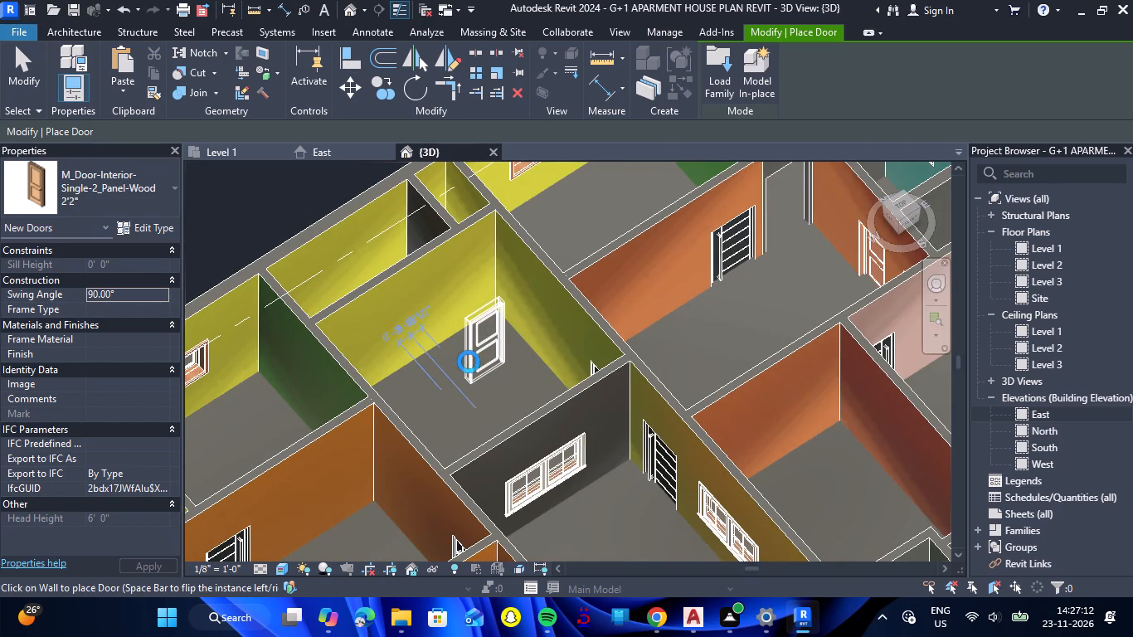
scroll(420, 305, "down", 2)
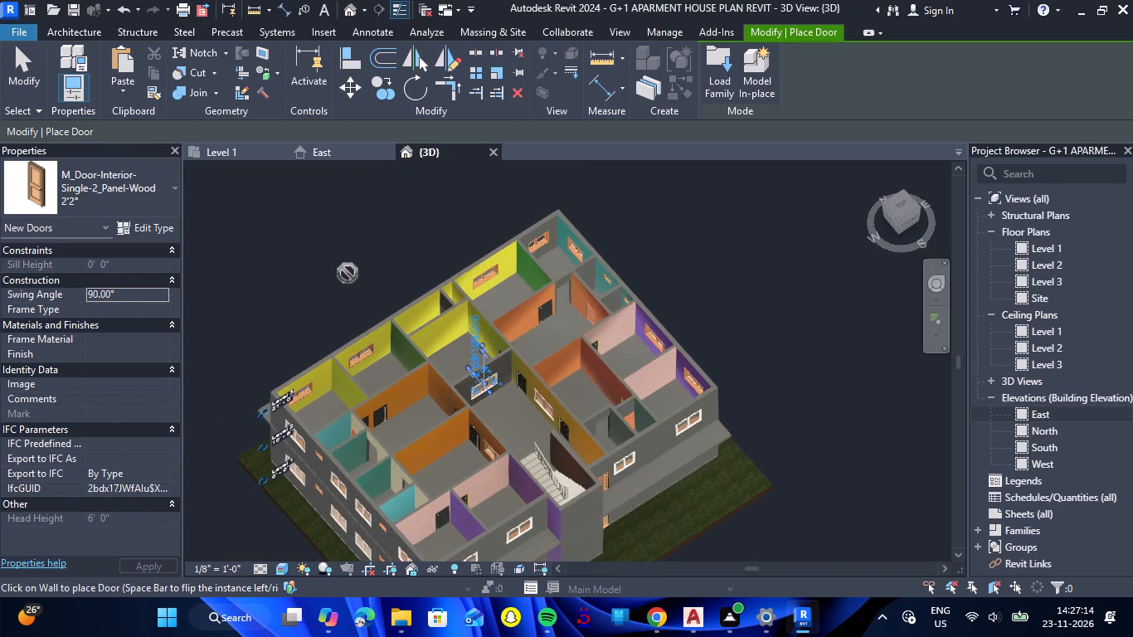
left_click_drag(286, 251, 393, 241, "shift")
right_click_drag(286, 251, 393, 241, "shift")
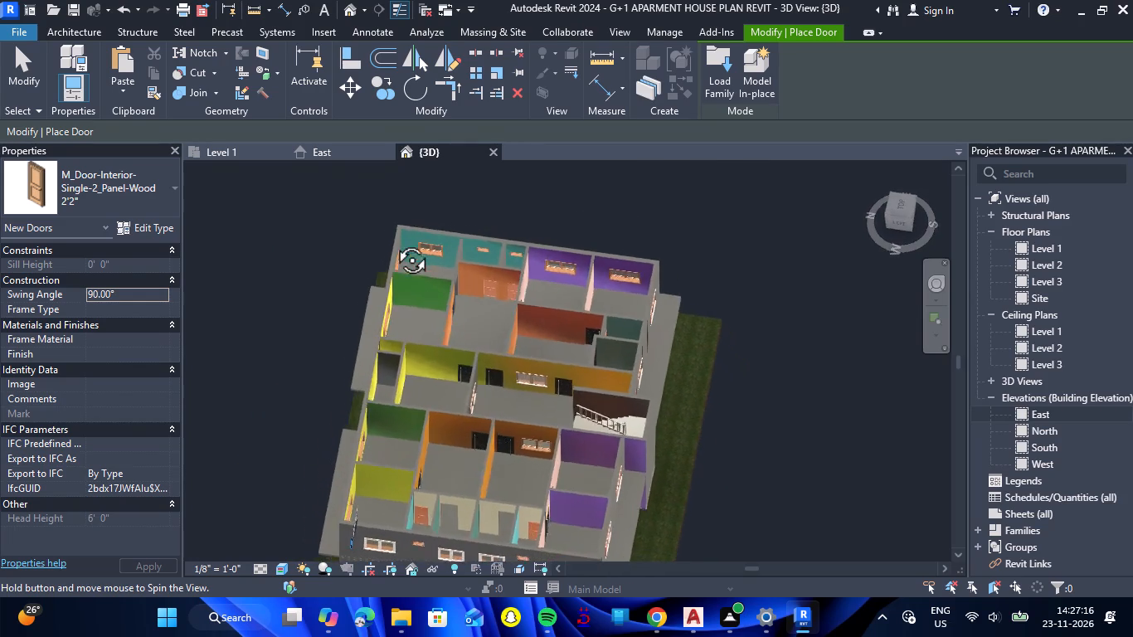
left_click_drag(393, 241, 416, 202, "shift")
right_click_drag(393, 241, 416, 202, "shift")
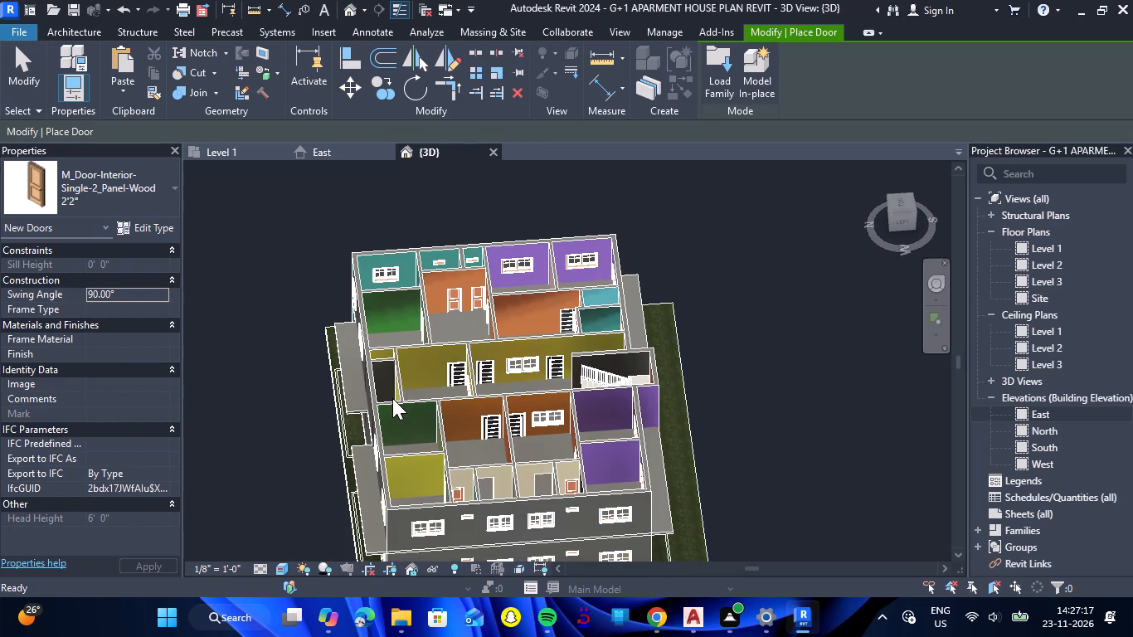
scroll(376, 372, "up", 6)
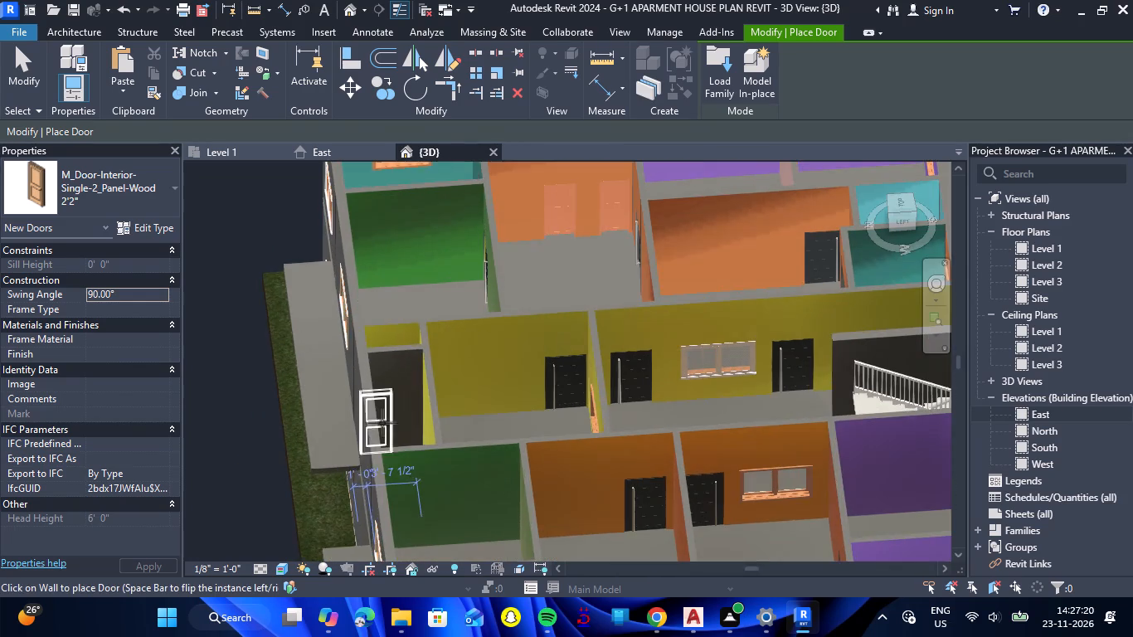
scroll(388, 426, "up", 7)
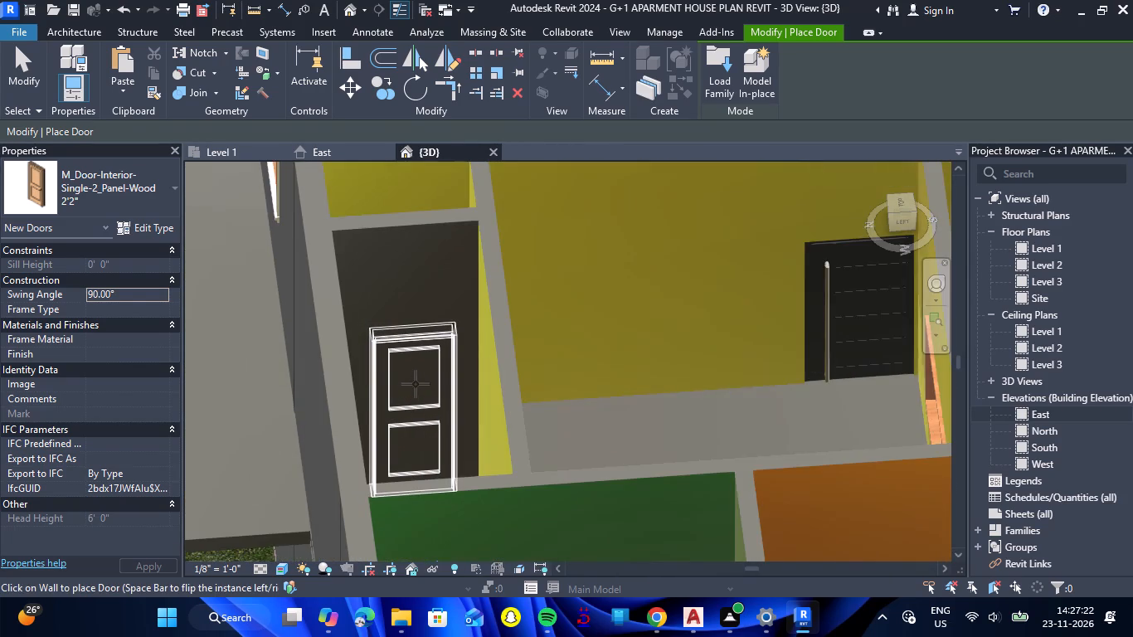
left_click(429, 374)
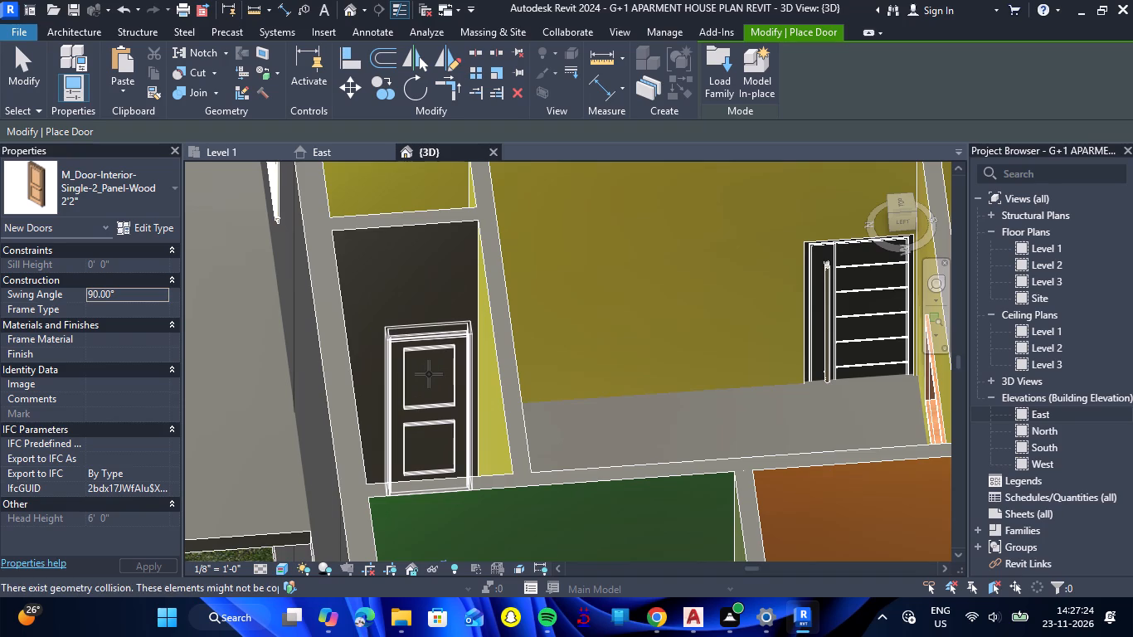
key("Escape")
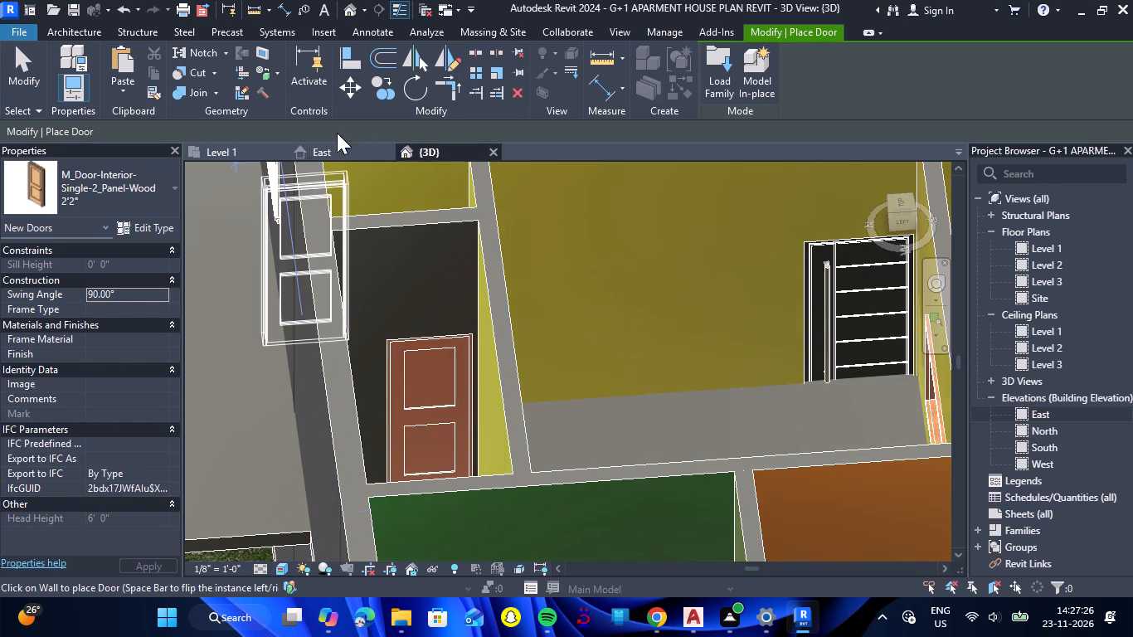
left_click(240, 150)
key("Escape")
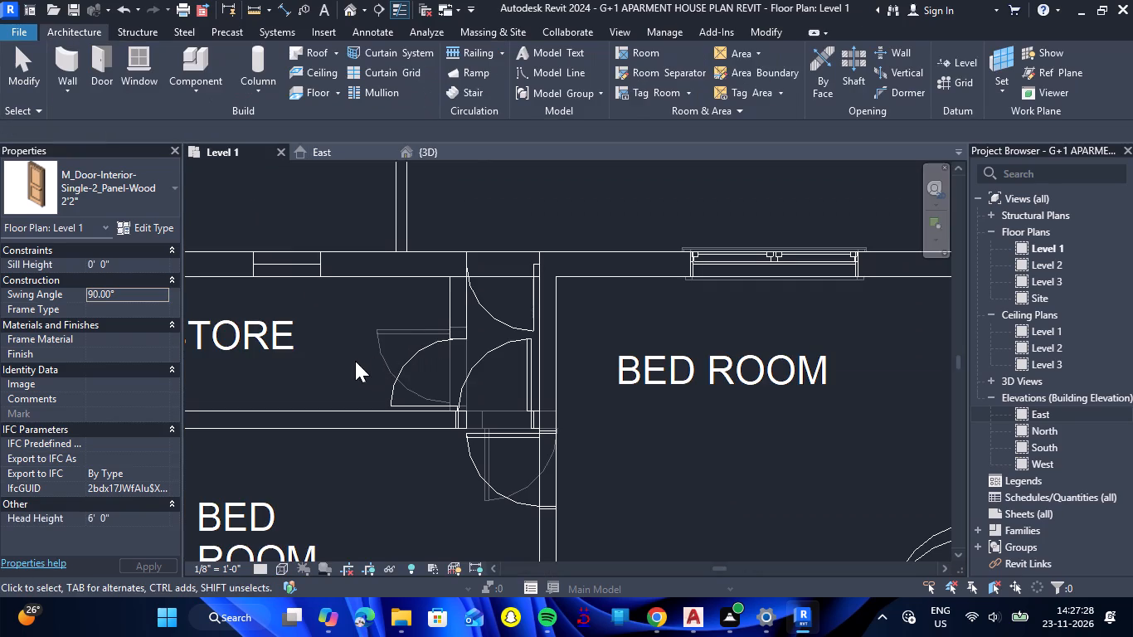
Examine the Level 1 plan, checking the store's door swings against the imported G+1 APARMENT HOUSE PLAN.dwg drawing.
left_click(392, 362)
scroll(415, 333, "down", 6)
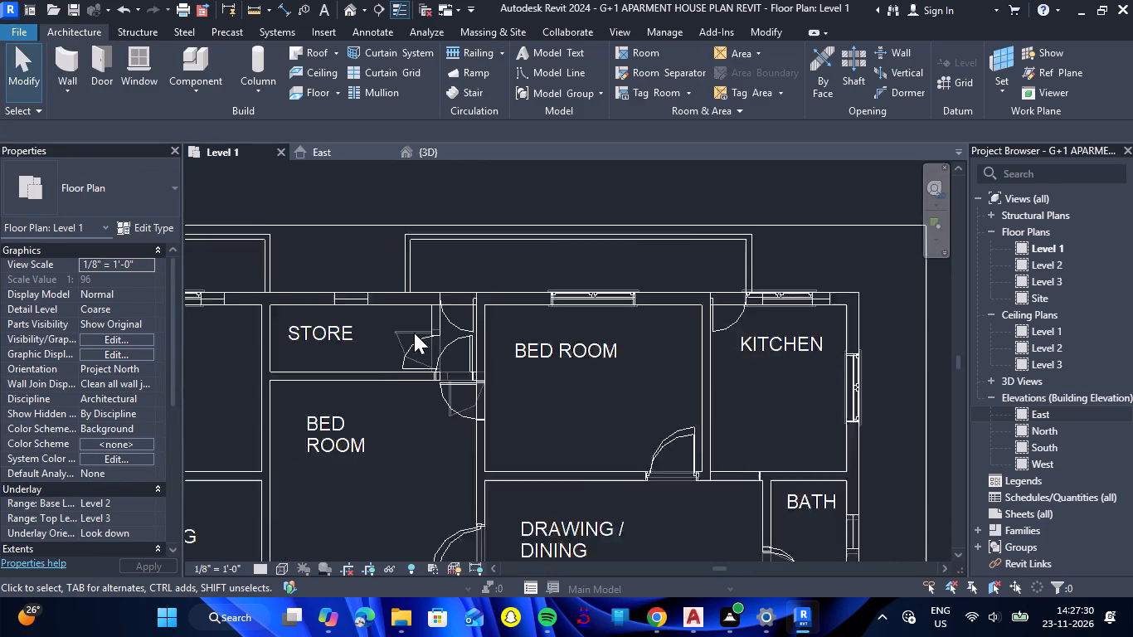
scroll(414, 333, "down", 12)
scroll(323, 420, "down", 2)
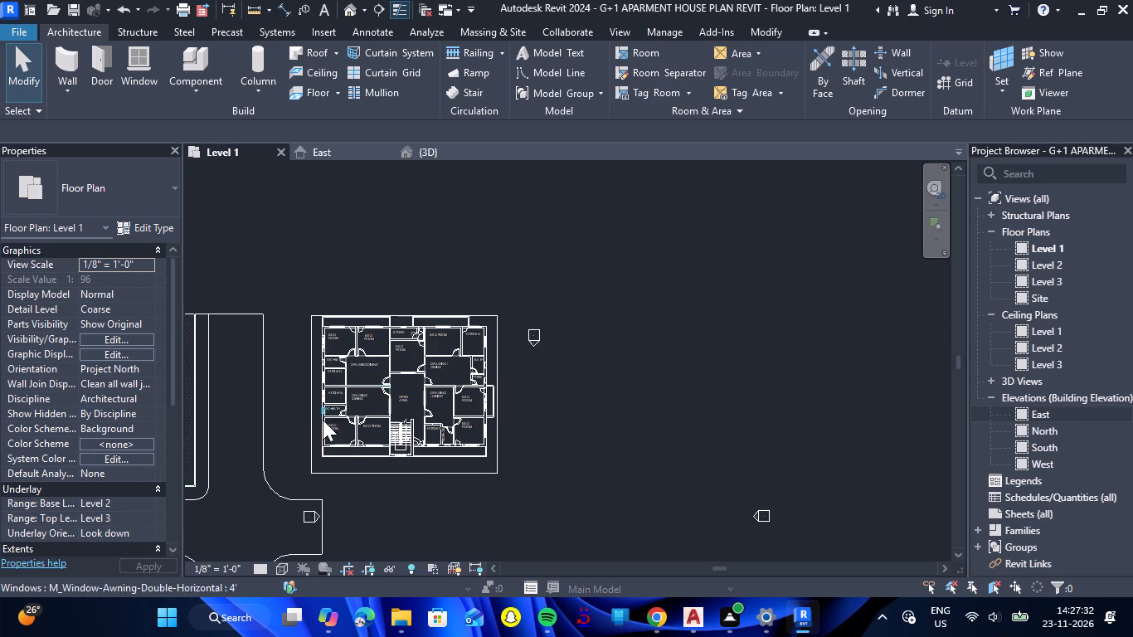
scroll(323, 420, "down", 3)
scroll(329, 432, "up", 8)
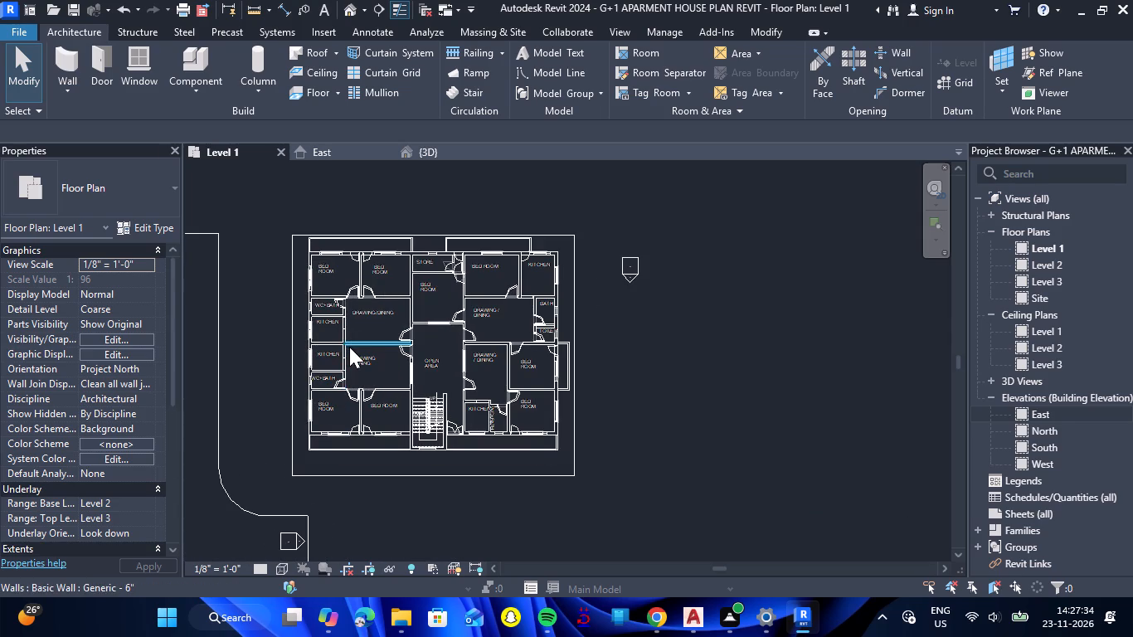
scroll(360, 344, "down", 4)
scroll(51, 413, "down", 4)
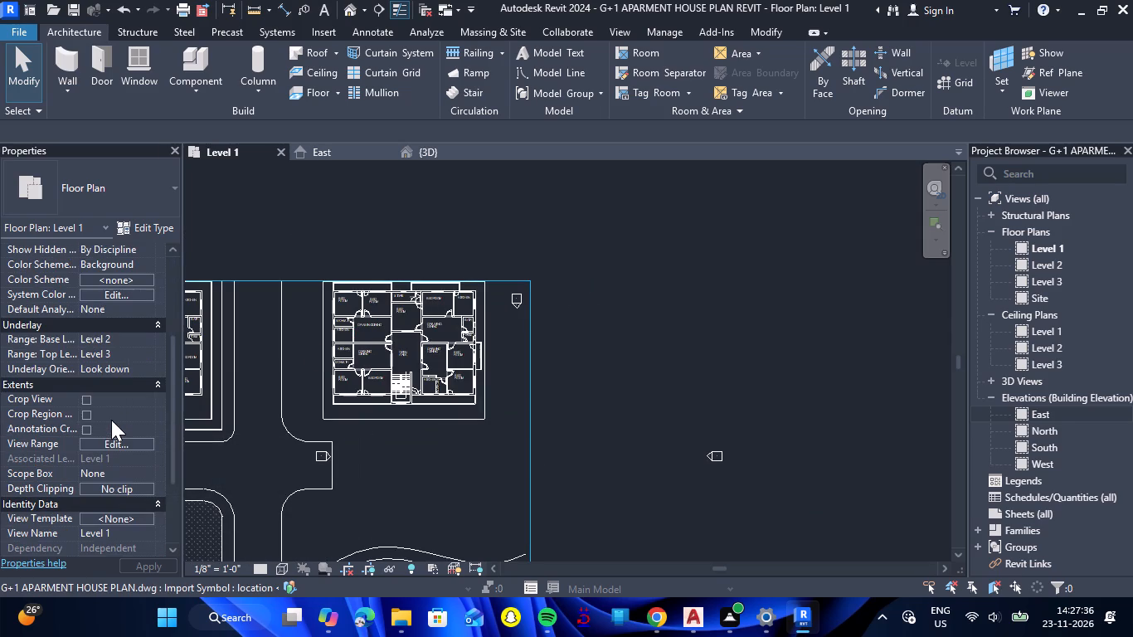
left_click(144, 532)
left_click(148, 536)
left_click(412, 498)
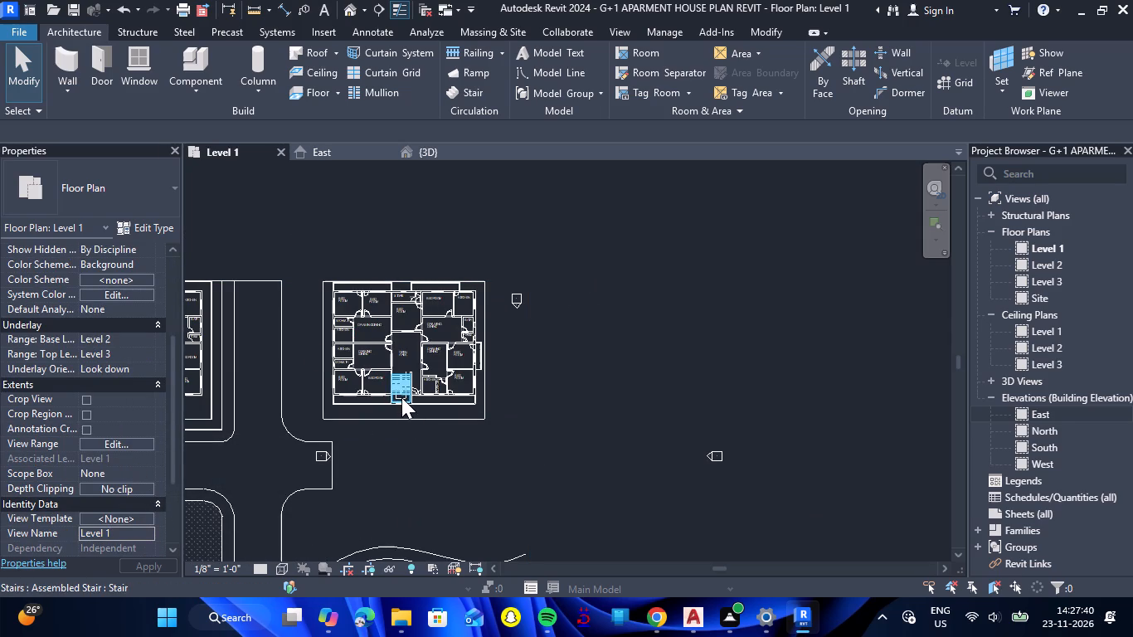
scroll(401, 397, "down", 6)
scroll(384, 373, "up", 9)
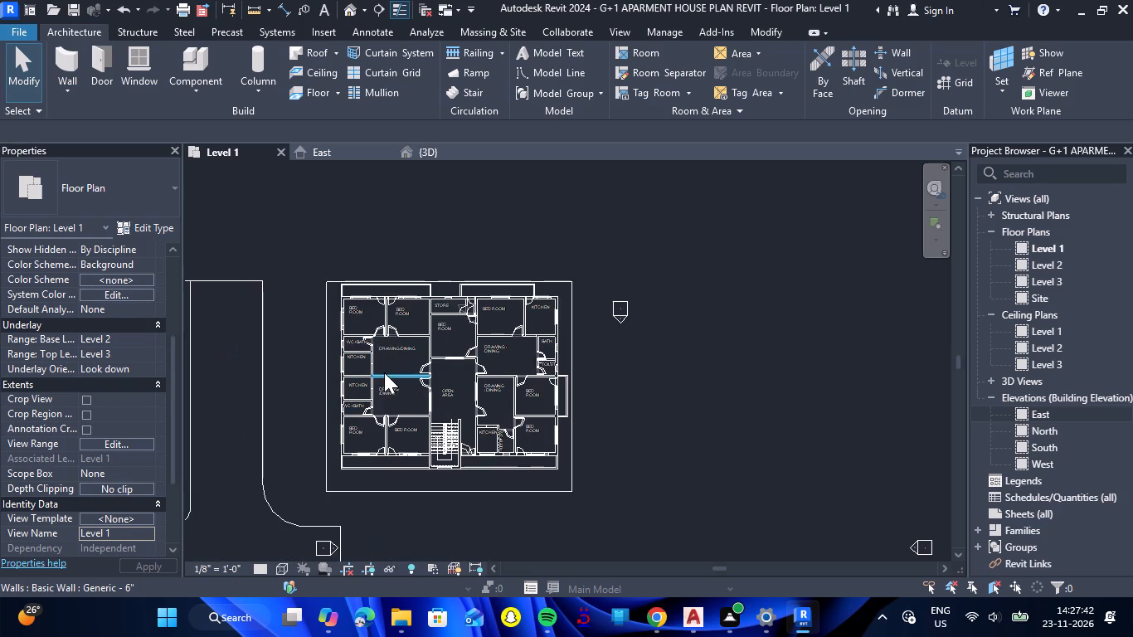
scroll(384, 372, "up", 6)
scroll(255, 277, "down", 7)
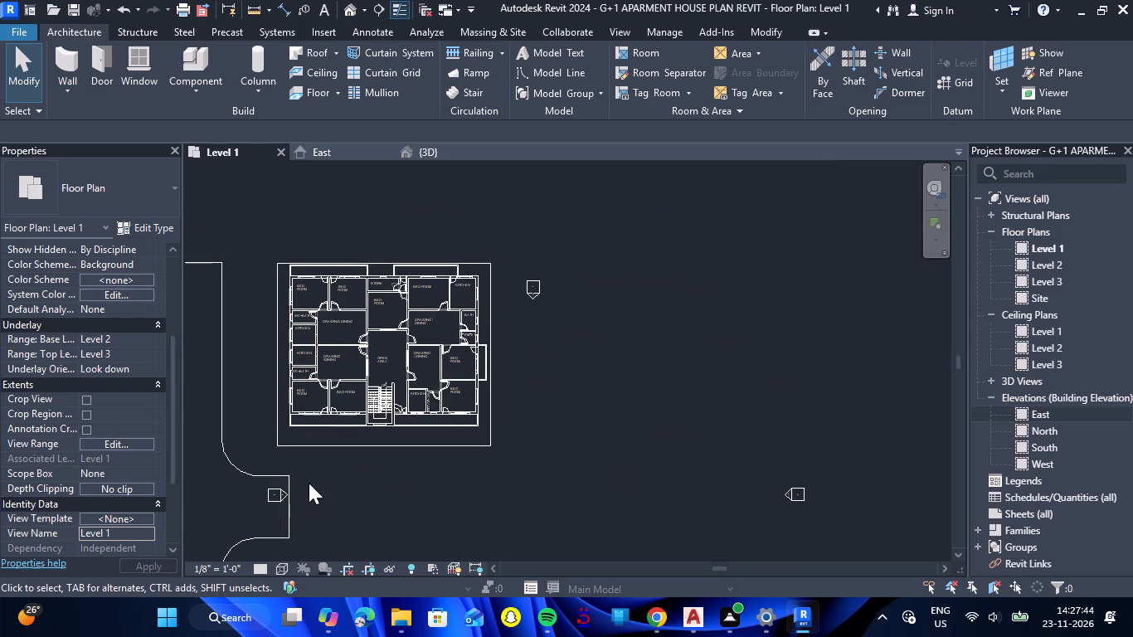
left_click(294, 483)
scroll(391, 343, "up", 7)
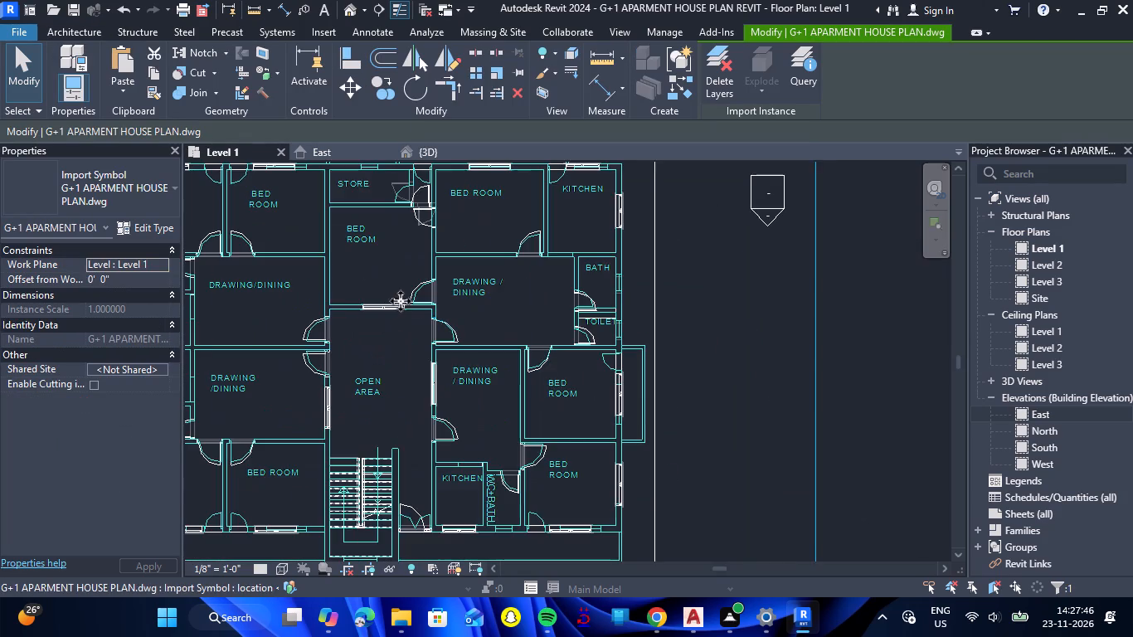
scroll(421, 309, "down", 4)
scroll(405, 200, "up", 8)
scroll(425, 333, "up", 5)
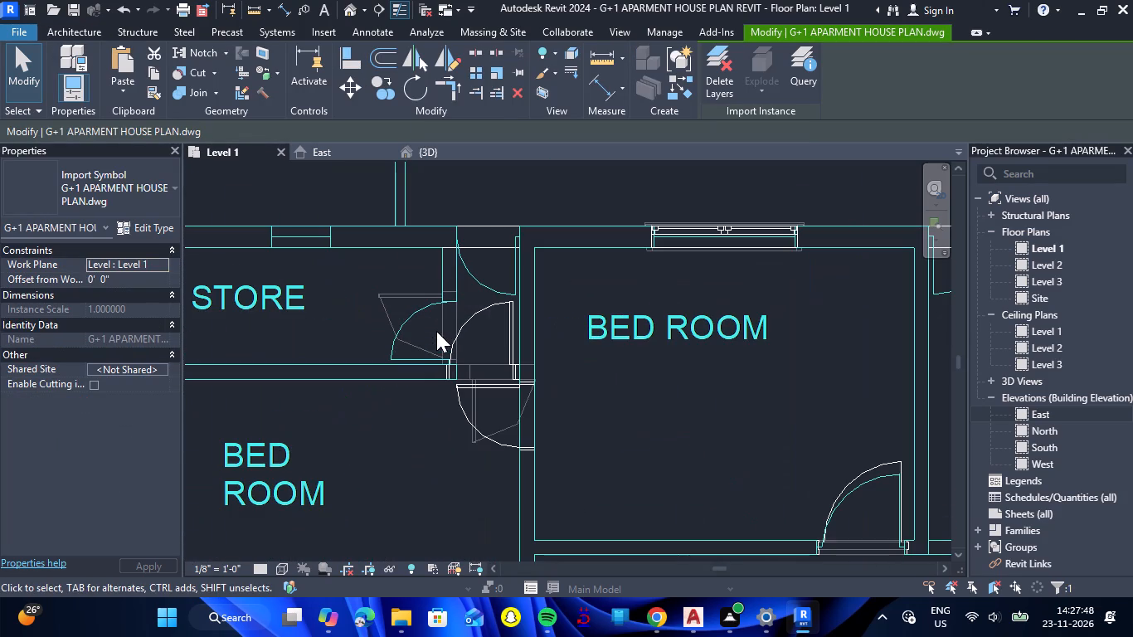
key("Escape")
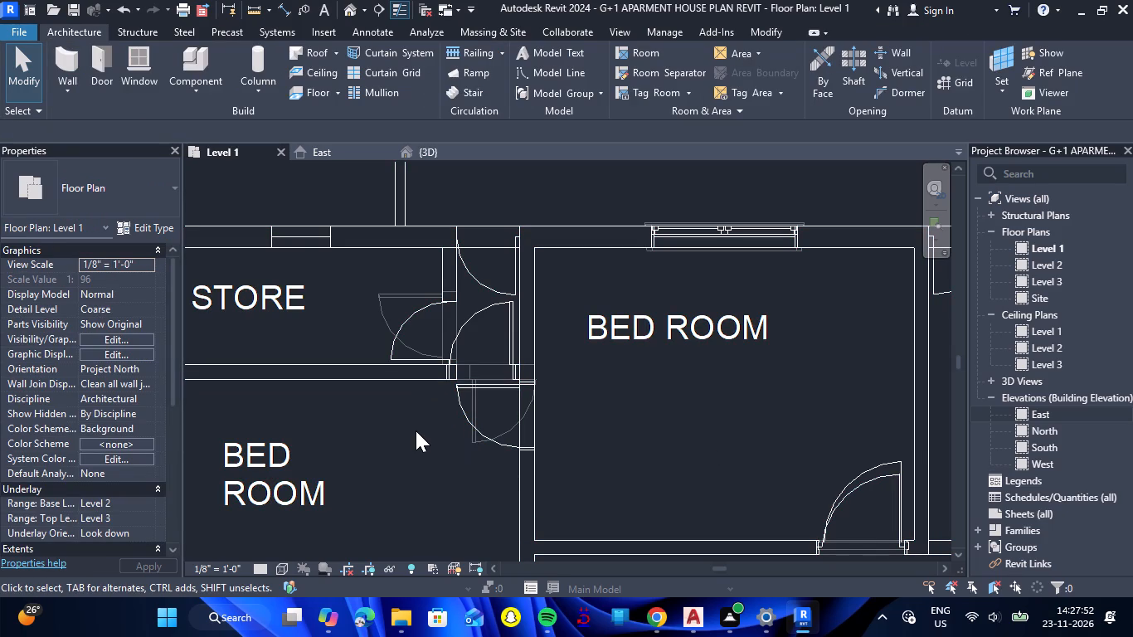
scroll(417, 429, "down", 1)
Examine the store's new door and the surrounding Level 2 rooms from several sides in the 3D view.
left_click(419, 149)
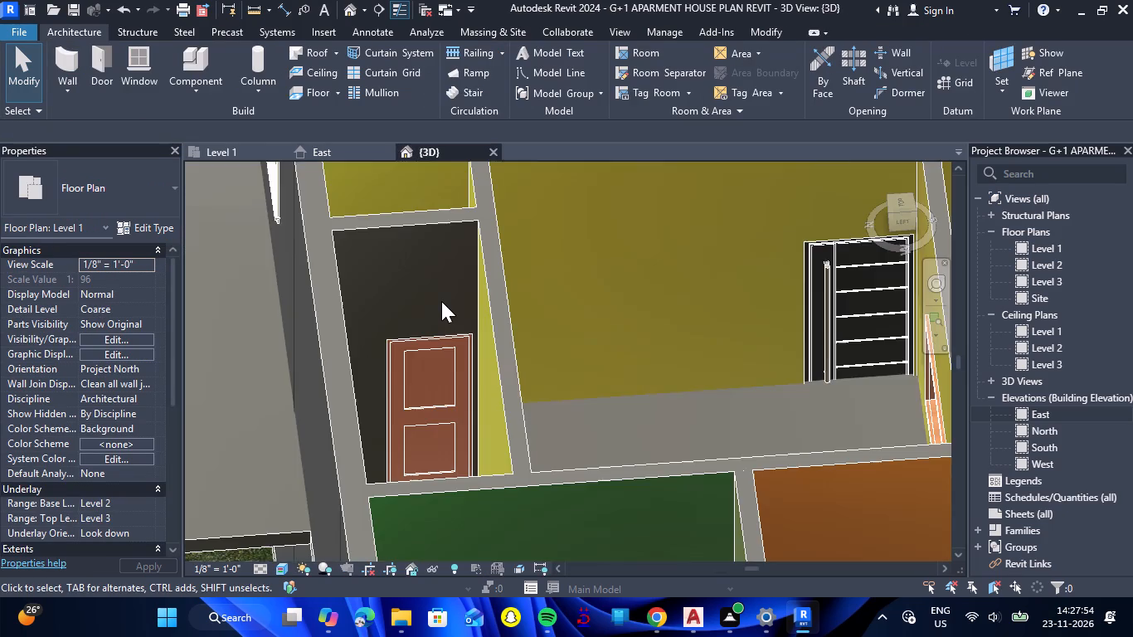
scroll(441, 301, "down", 8)
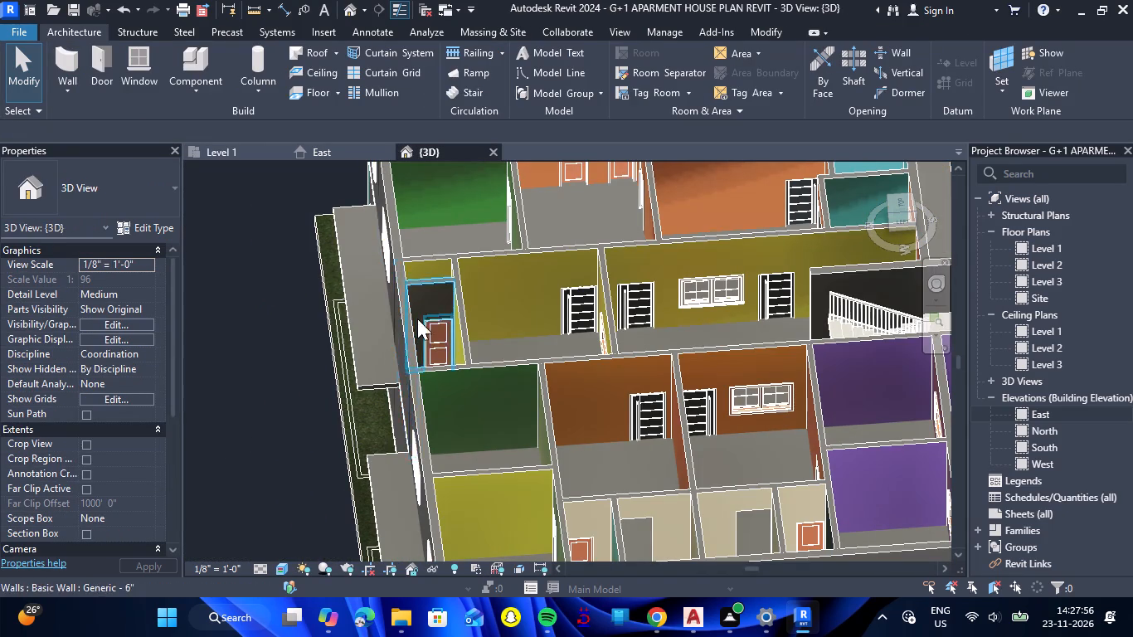
left_click_drag(241, 279, 316, 346, "shift")
right_click_drag(241, 279, 316, 346, "shift")
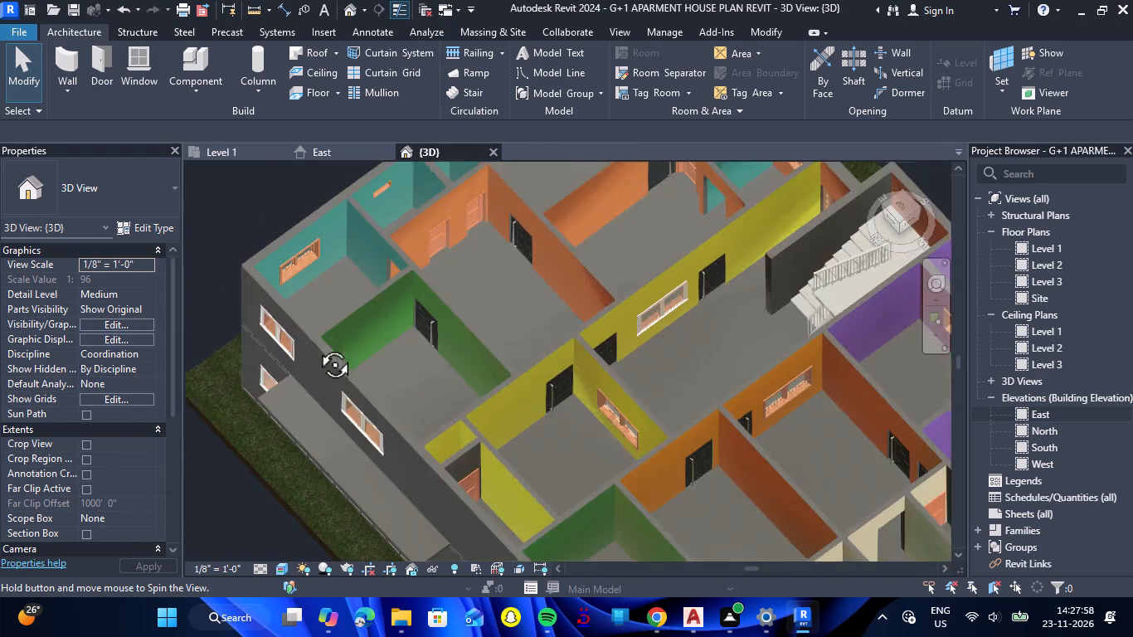
right_click_drag(316, 346, 385, 376, "shift")
left_click_drag(316, 346, 385, 376, "shift")
scroll(406, 351, "down", 5)
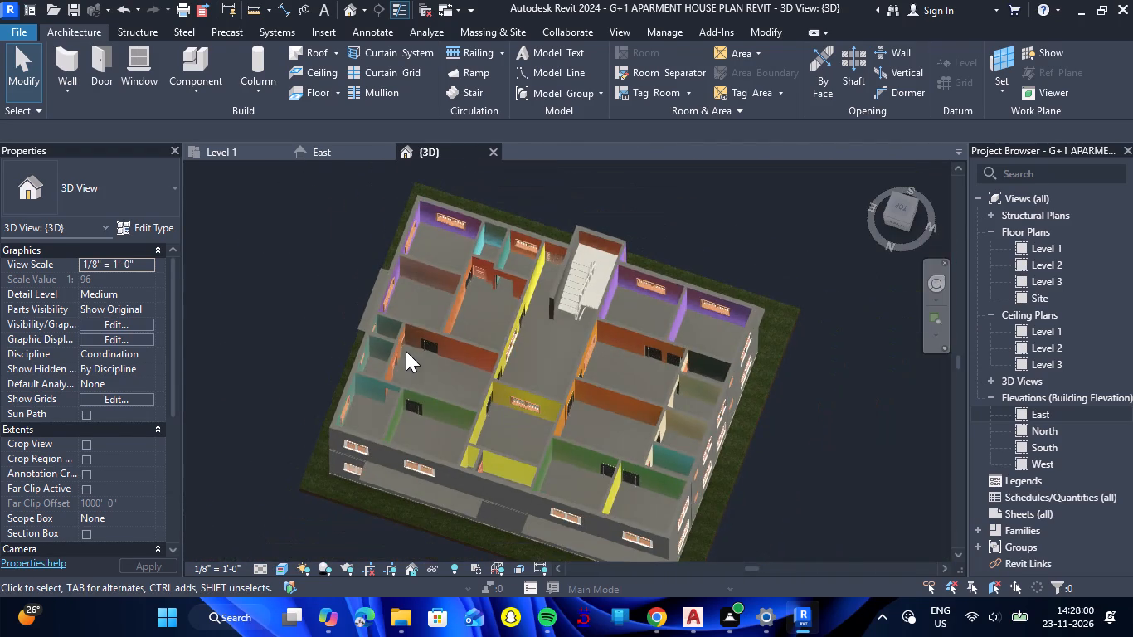
left_click_drag(232, 361, 317, 308, "shift")
right_click_drag(232, 361, 317, 308, "shift")
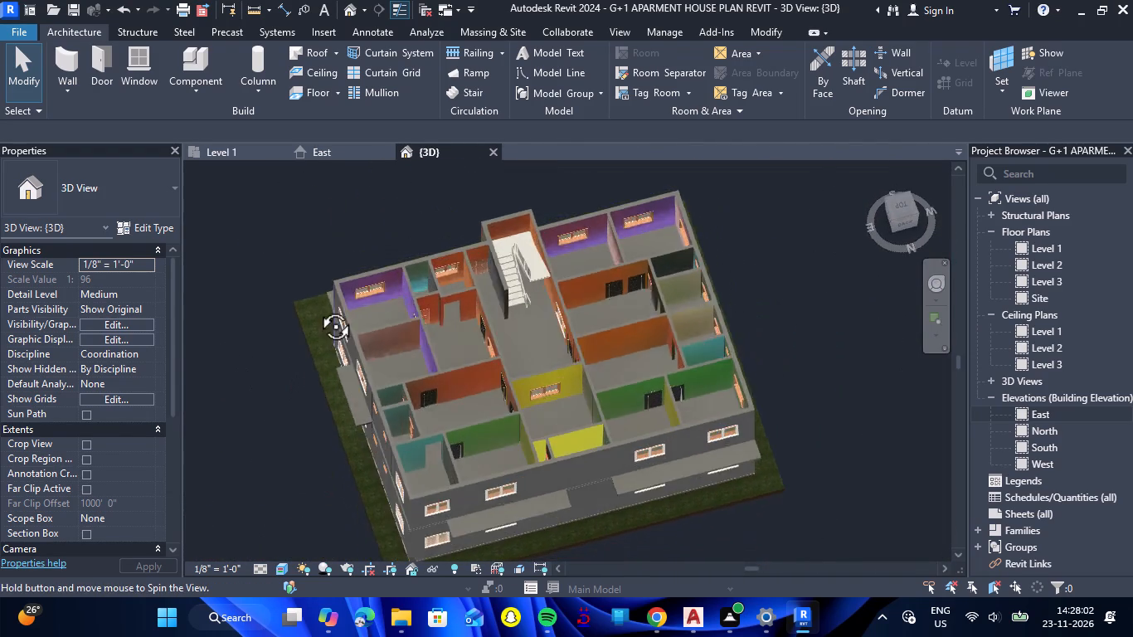
left_click_drag(317, 308, 298, 326, "shift")
right_click_drag(317, 308, 298, 326, "shift")
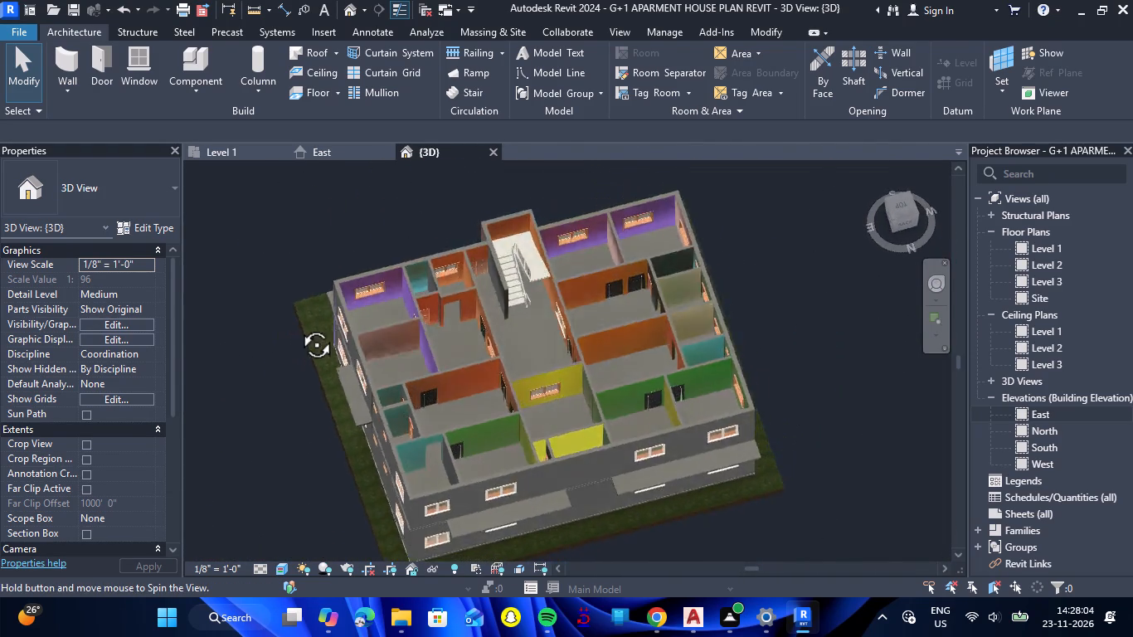
left_click_drag(298, 326, 148, 254, "shift")
right_click_drag(298, 326, 148, 254, "shift")
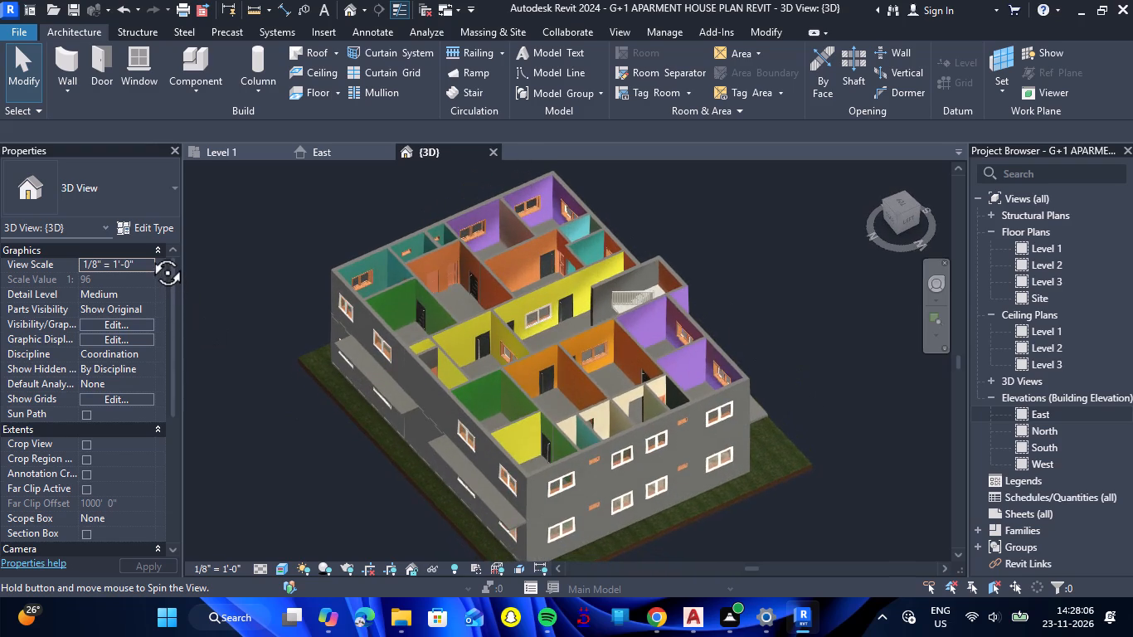
right_click_drag(148, 254, 154, 254, "shift")
left_click_drag(148, 254, 173, 254, "shift")
scroll(310, 377, "up", 5)
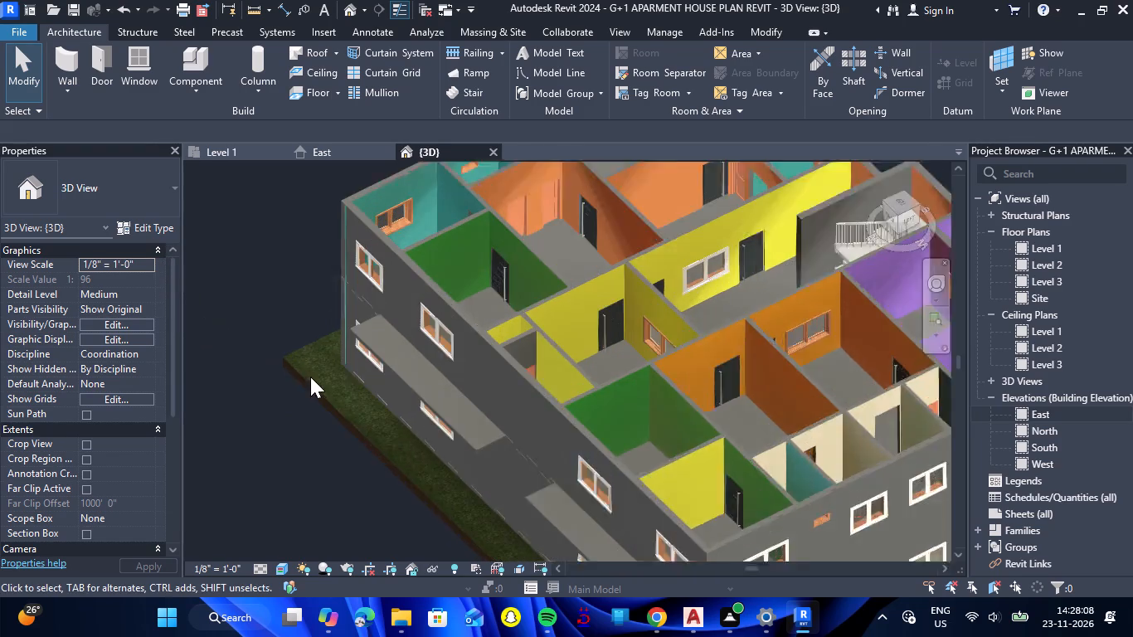
scroll(328, 347, "up", 5)
scroll(328, 347, "down", 8)
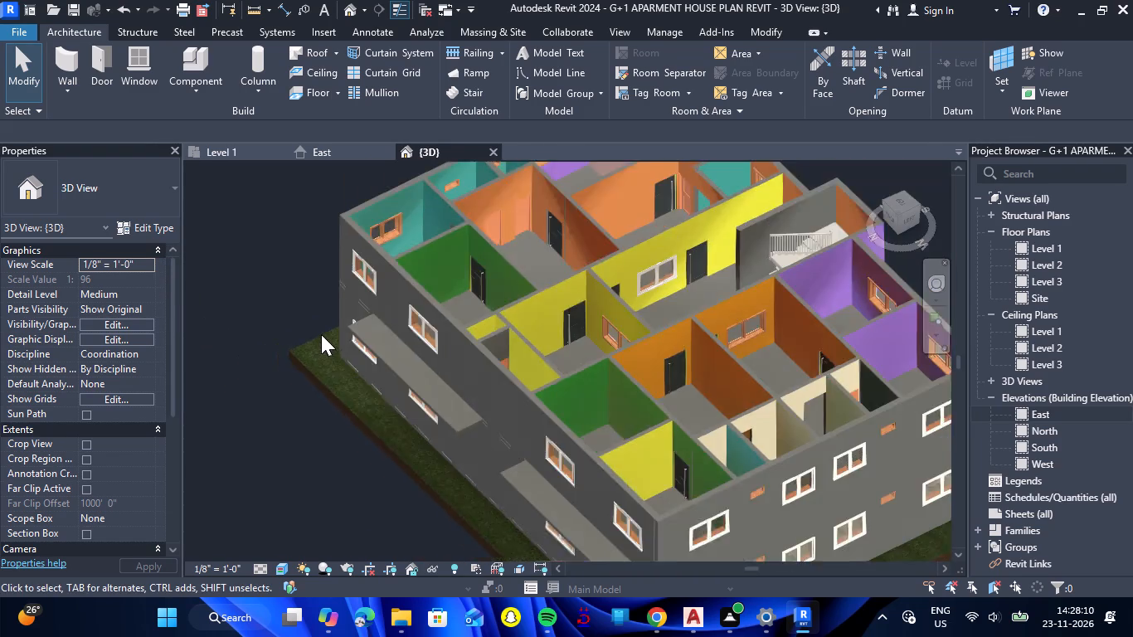
Set the visual style of the Level 1 floor plan to Hidden Line.
scroll(306, 314, "down", 2)
left_click(221, 157)
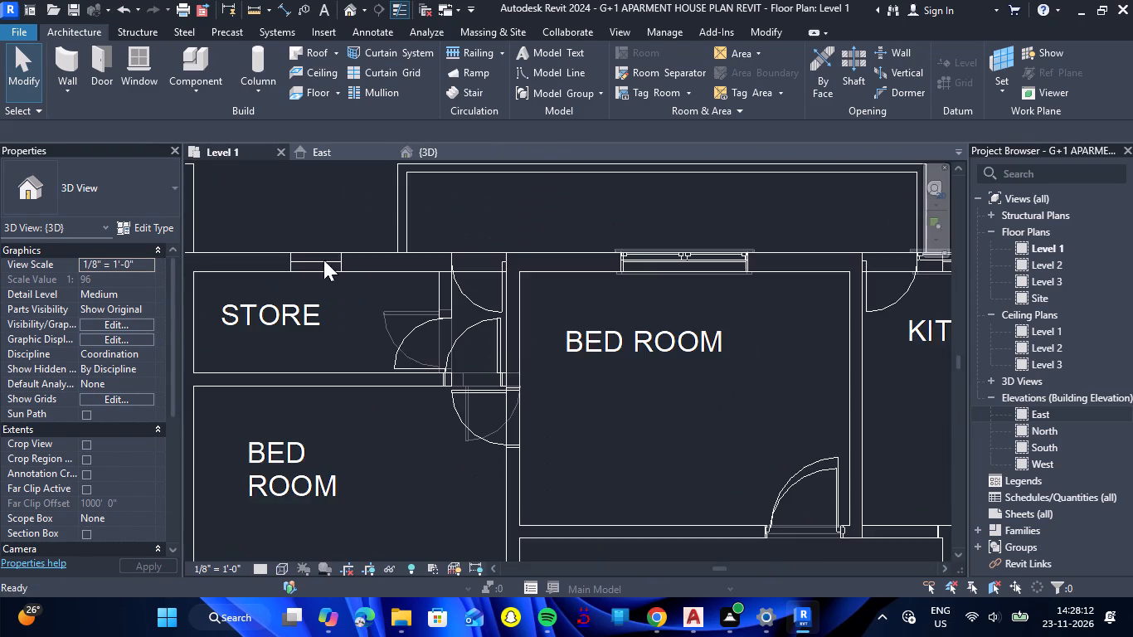
scroll(353, 305, "down", 10)
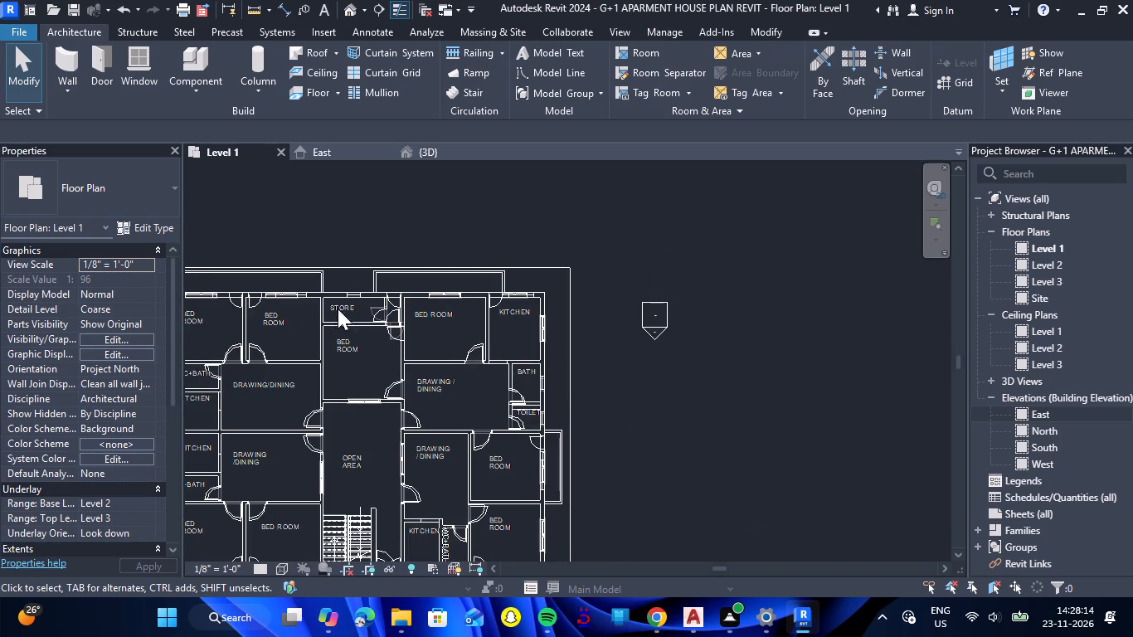
scroll(425, 315, "down", 5)
left_click(279, 568)
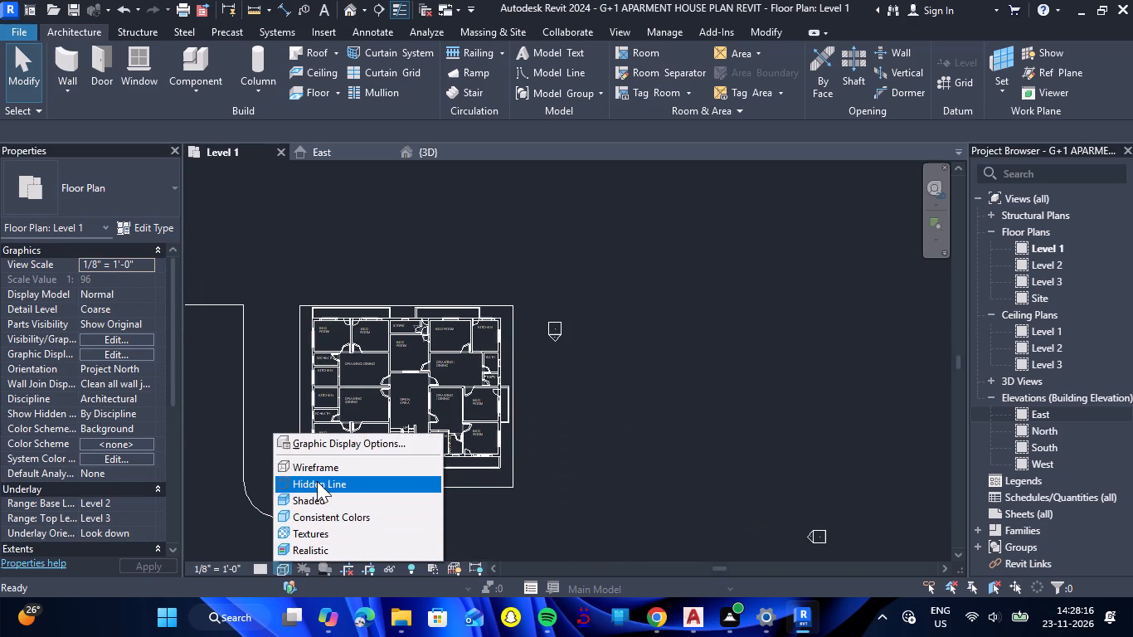
left_click(320, 485)
Inspect the 2'2" door in the bedroom partition just below the store on the Level 1 plan and locate it in 3D.
scroll(319, 318, "up", 6)
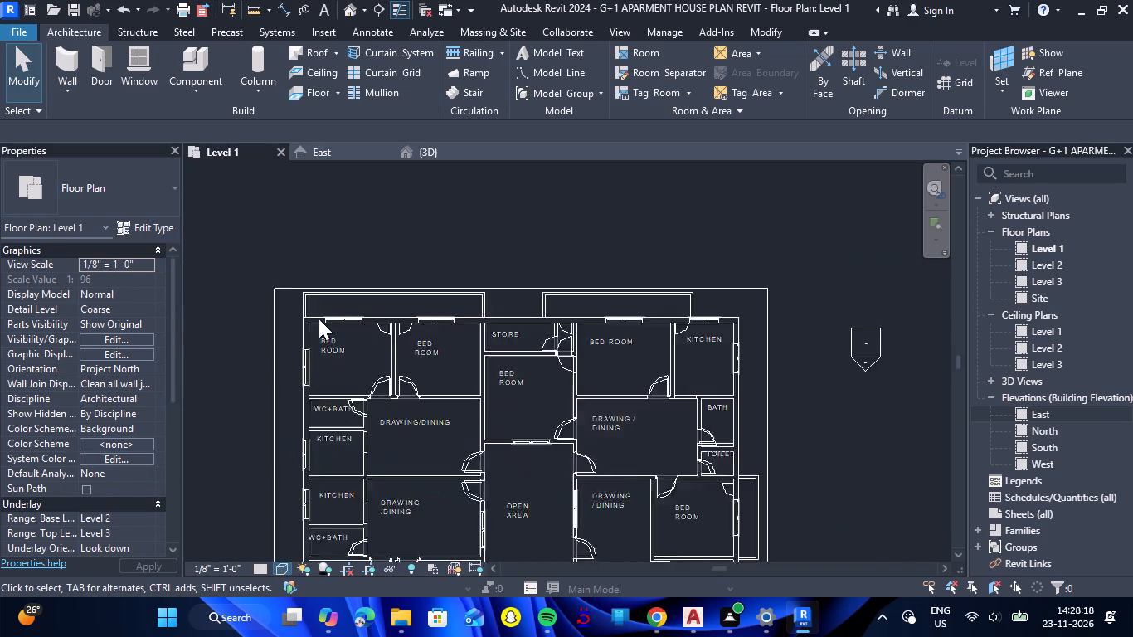
scroll(319, 318, "up", 3)
scroll(680, 349, "up", 6)
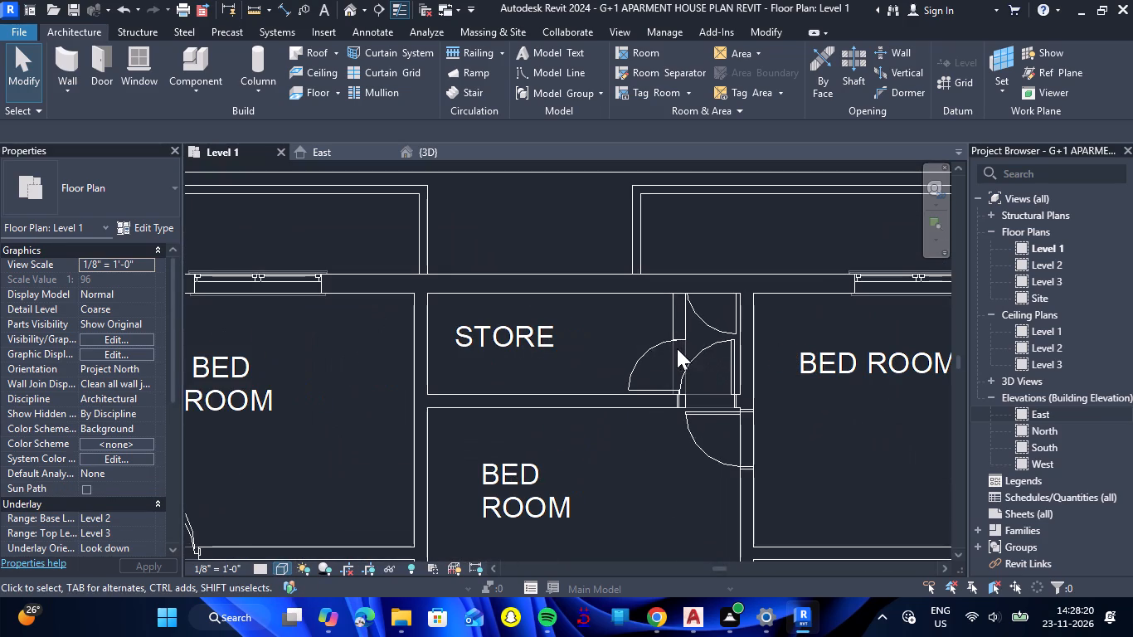
scroll(609, 357, "down", 6)
scroll(669, 399, "up", 7)
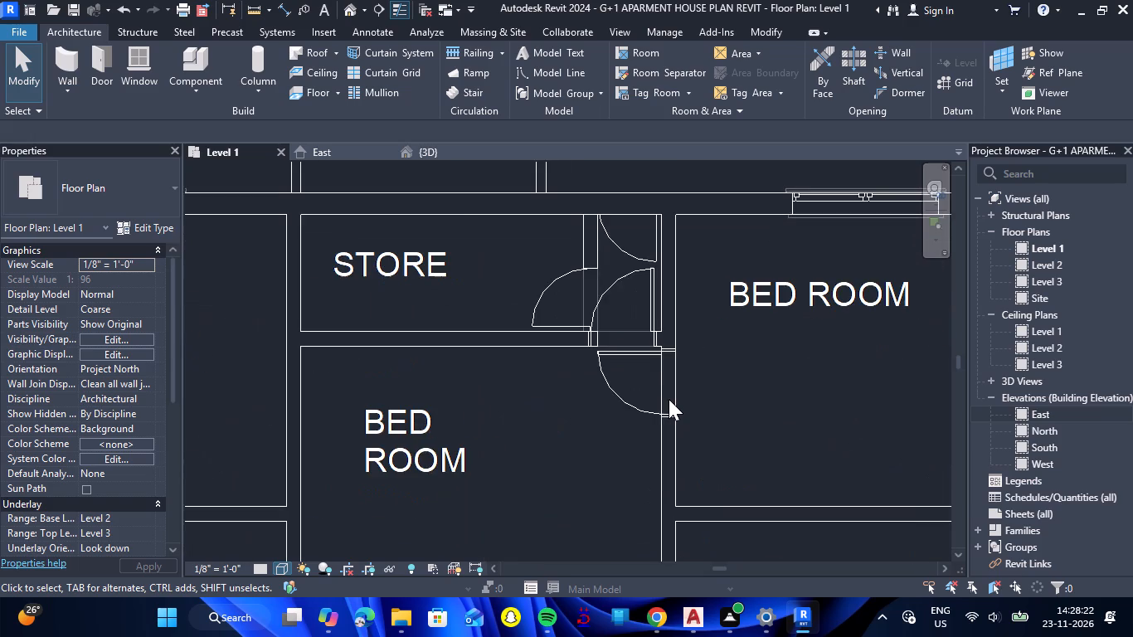
left_click(611, 388)
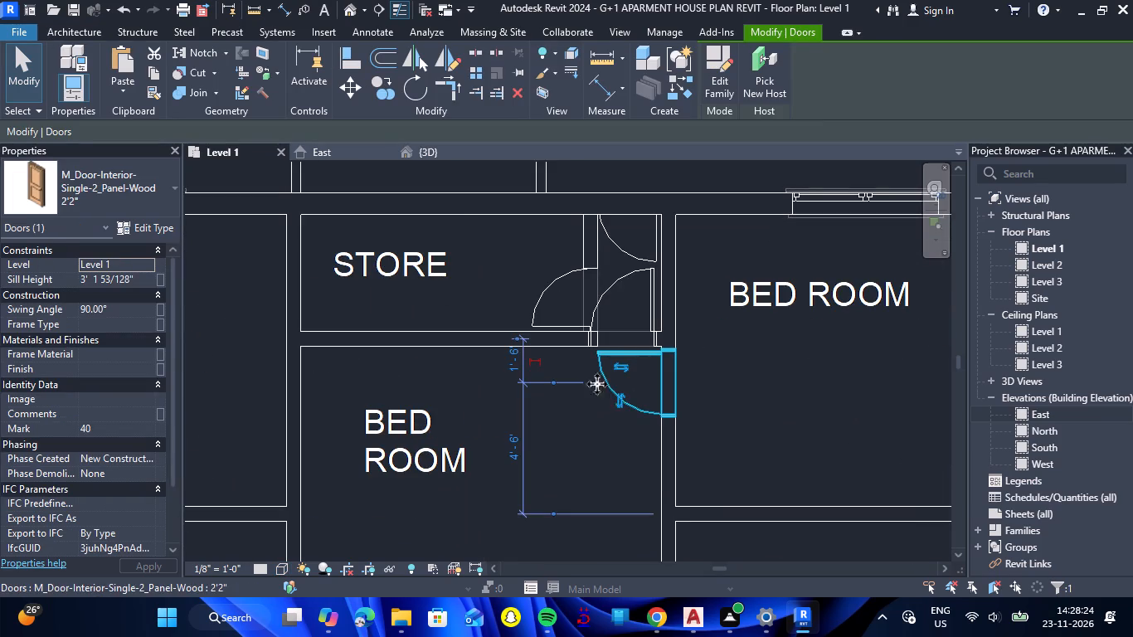
left_click(437, 150)
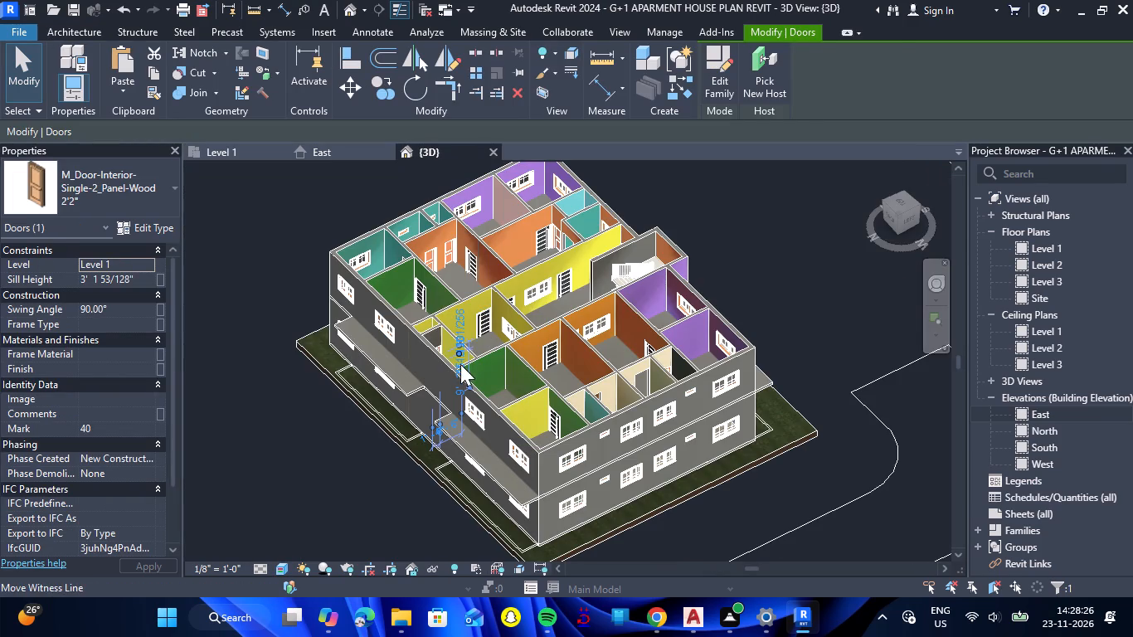
scroll(461, 321, "up", 8)
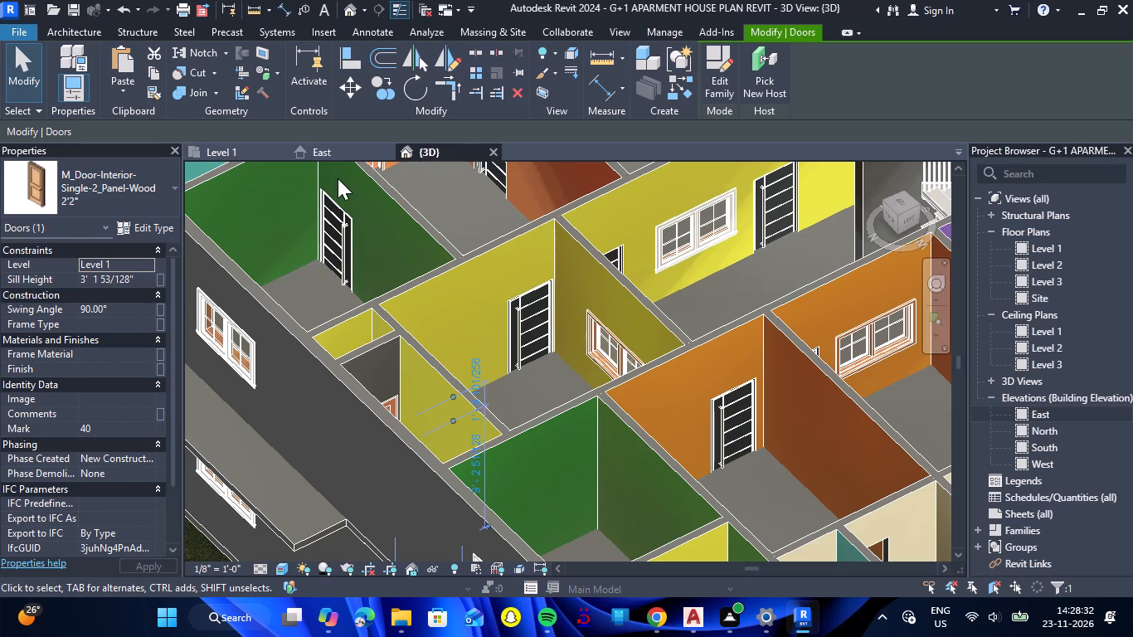
scroll(335, 231, "down", 7)
left_click_drag(292, 441, 330, 367)
right_click_drag(292, 442, 330, 367, "shift")
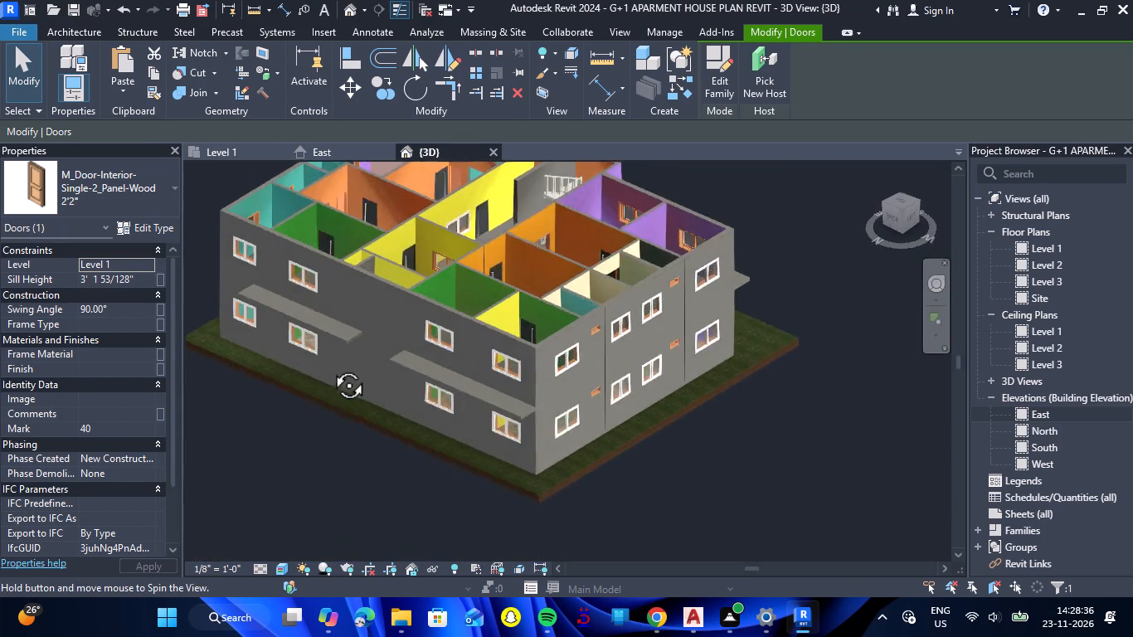
left_click_drag(330, 367, 343, 312)
right_click_drag(330, 367, 343, 312, "shift")
scroll(366, 340, "up", 4)
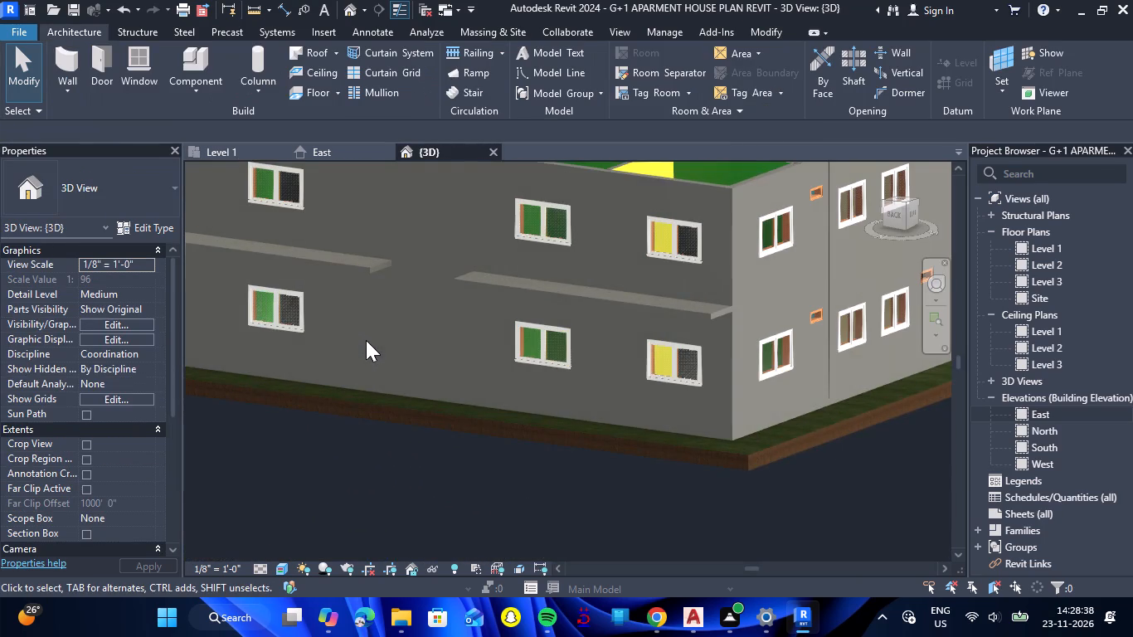
In the Level 1 plan, delete the 2'2" door in the partition between the two bedrooms, just below the store.
left_click(224, 149)
scroll(469, 417, "down", 2)
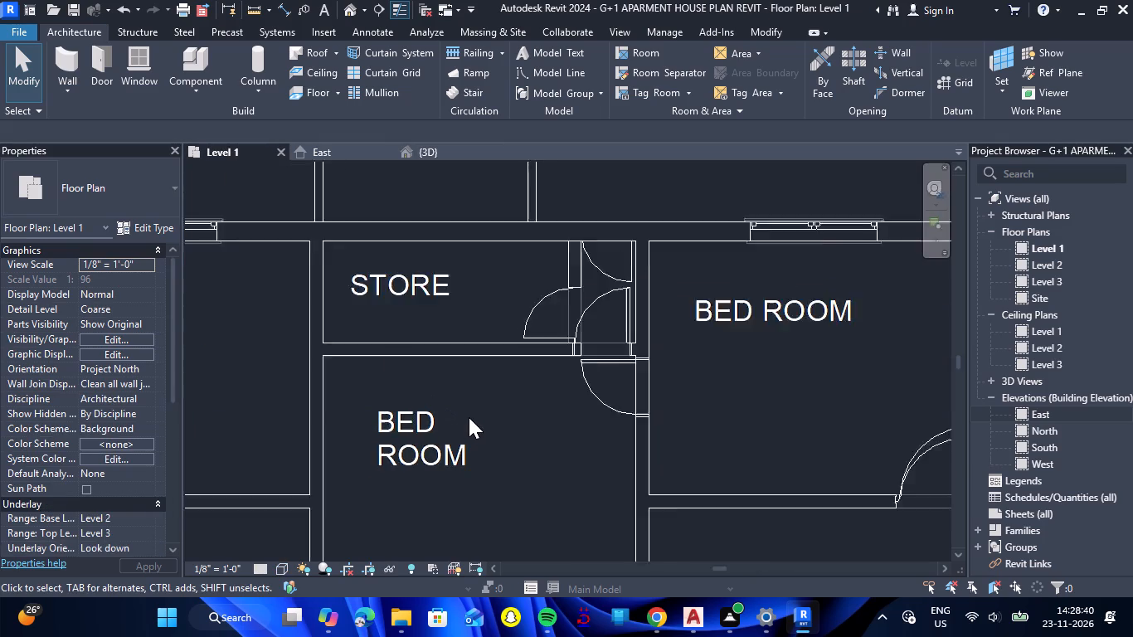
scroll(469, 417, "down", 4)
scroll(552, 413, "up", 6)
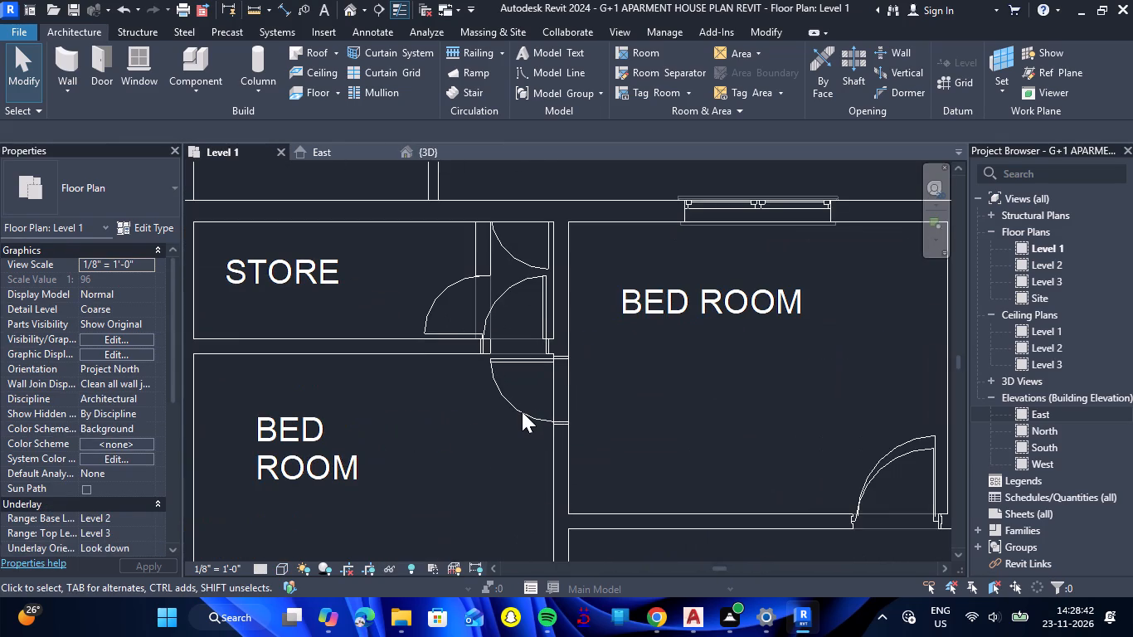
left_click(521, 412)
key("Delete")
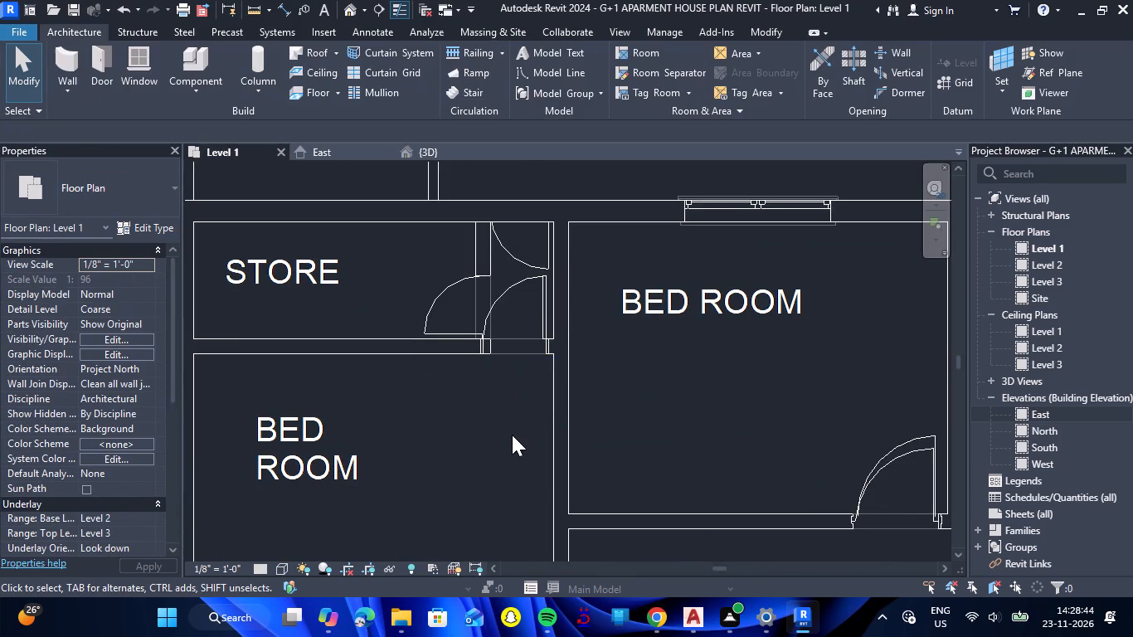
Examine the store's door swings in the imported DWG and review the Level 1 plan's underlay and view range properties.
scroll(475, 280, "up", 3)
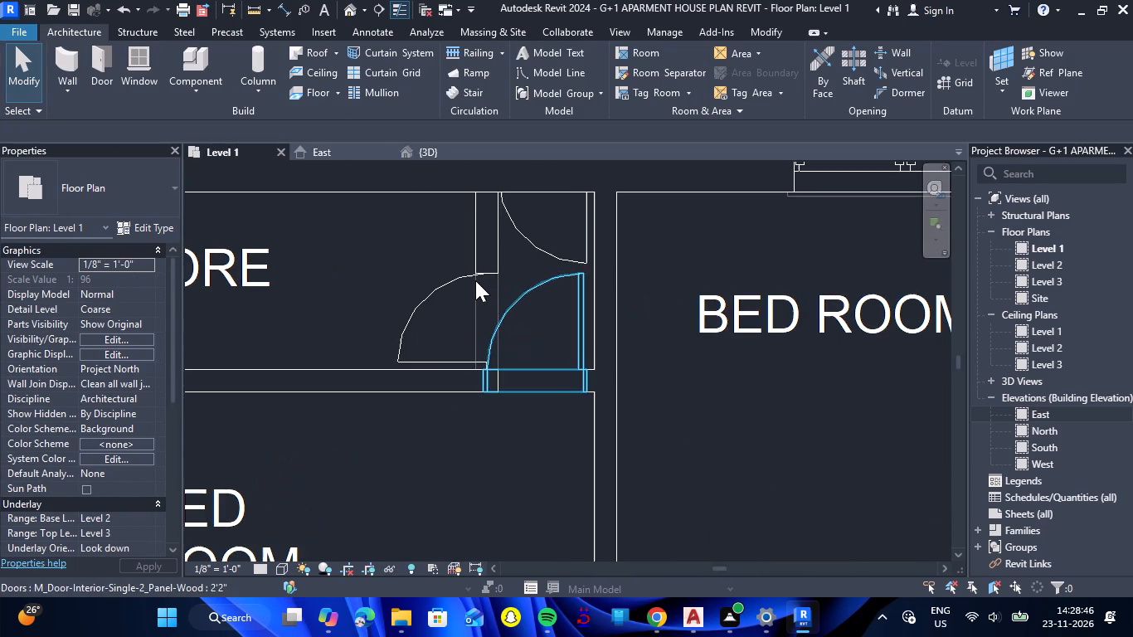
left_click(436, 287)
scroll(458, 336, "down", 5)
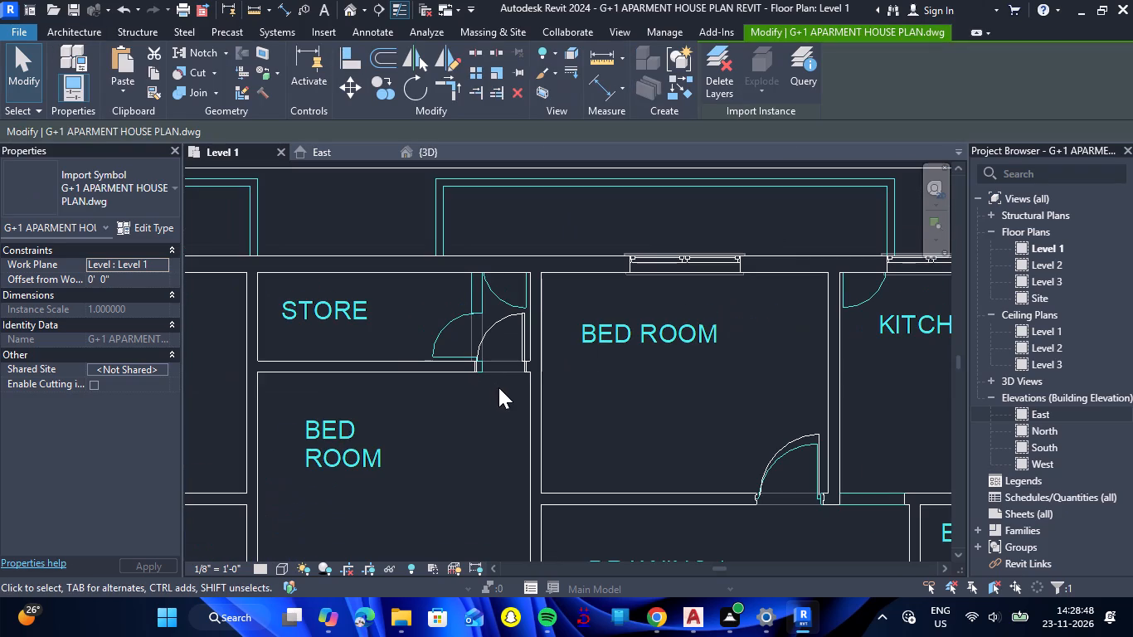
key("Escape")
scroll(518, 302, "down", 7)
scroll(118, 417, "down", 2)
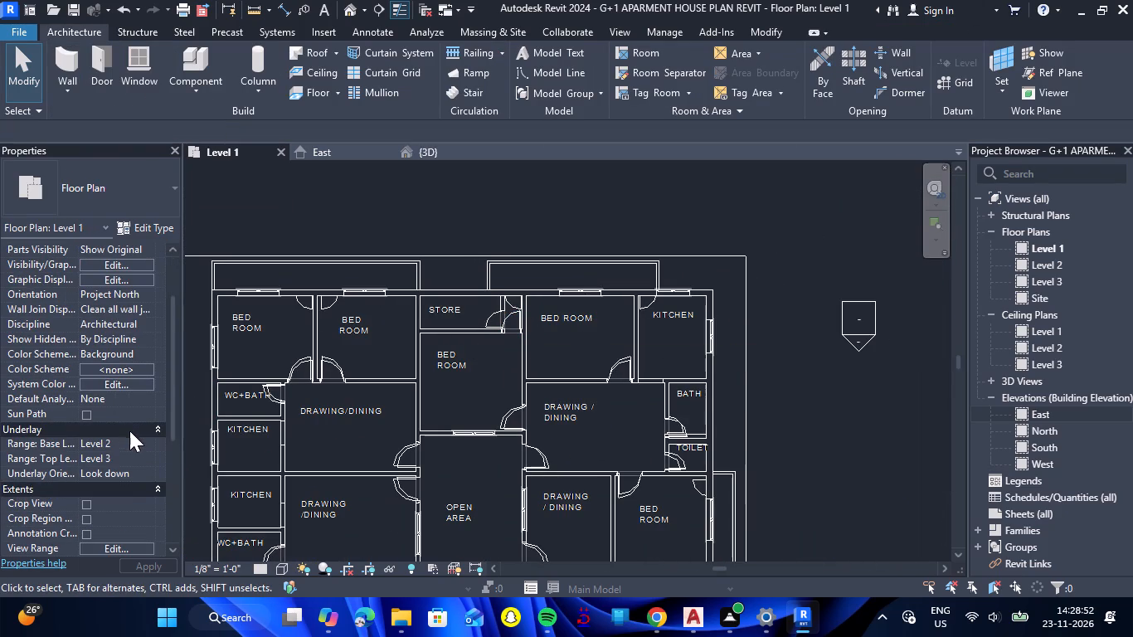
scroll(128, 317, "up", 5)
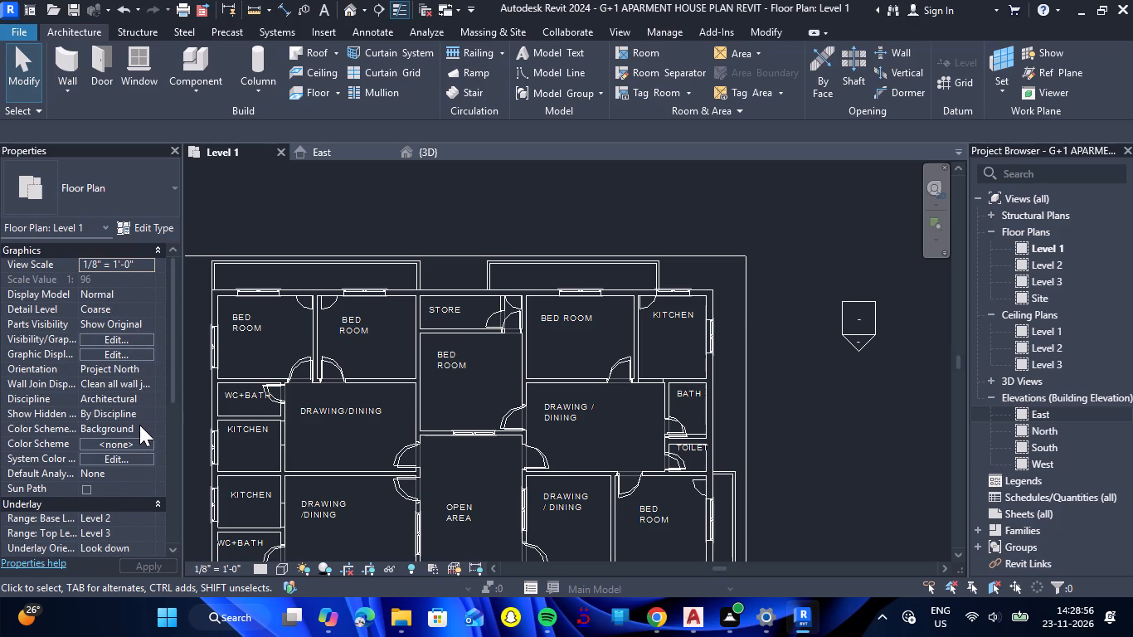
scroll(139, 353, "down", 4)
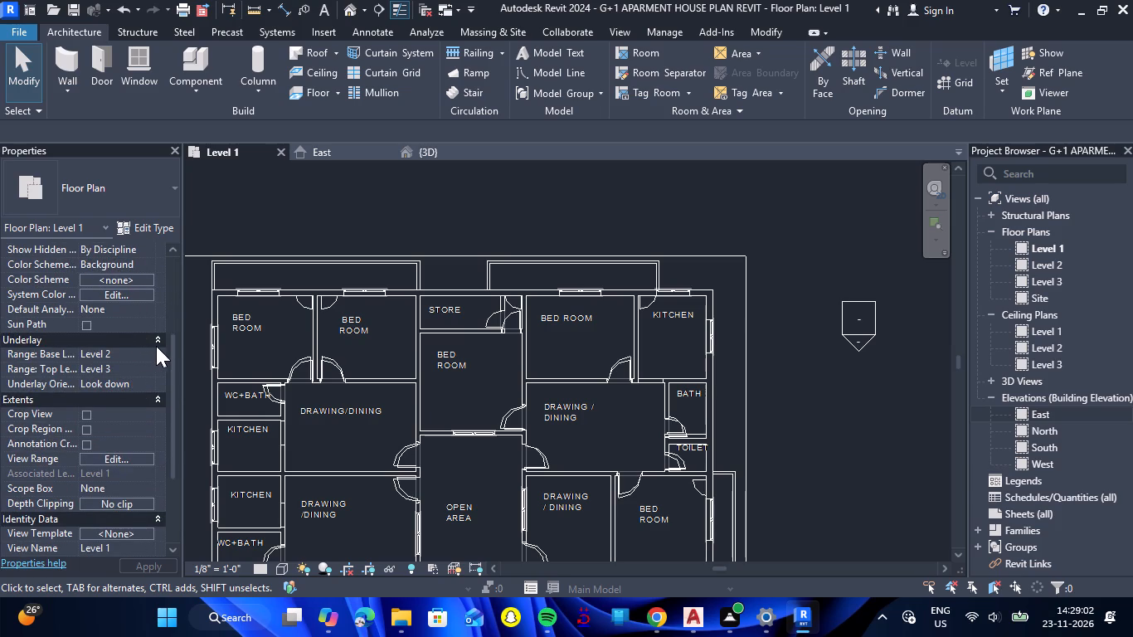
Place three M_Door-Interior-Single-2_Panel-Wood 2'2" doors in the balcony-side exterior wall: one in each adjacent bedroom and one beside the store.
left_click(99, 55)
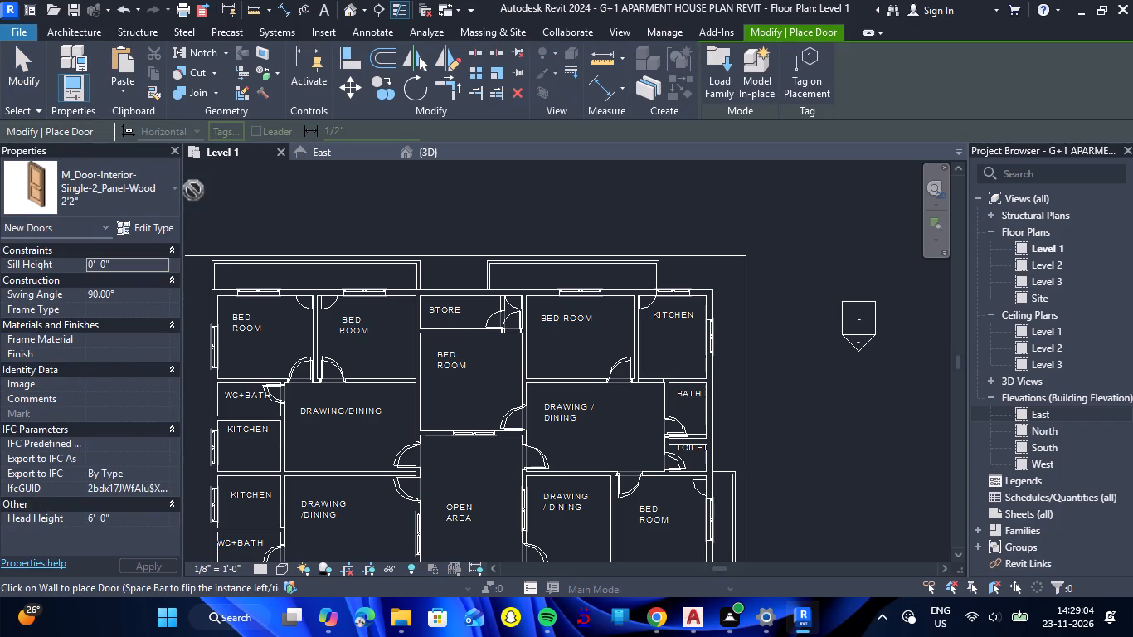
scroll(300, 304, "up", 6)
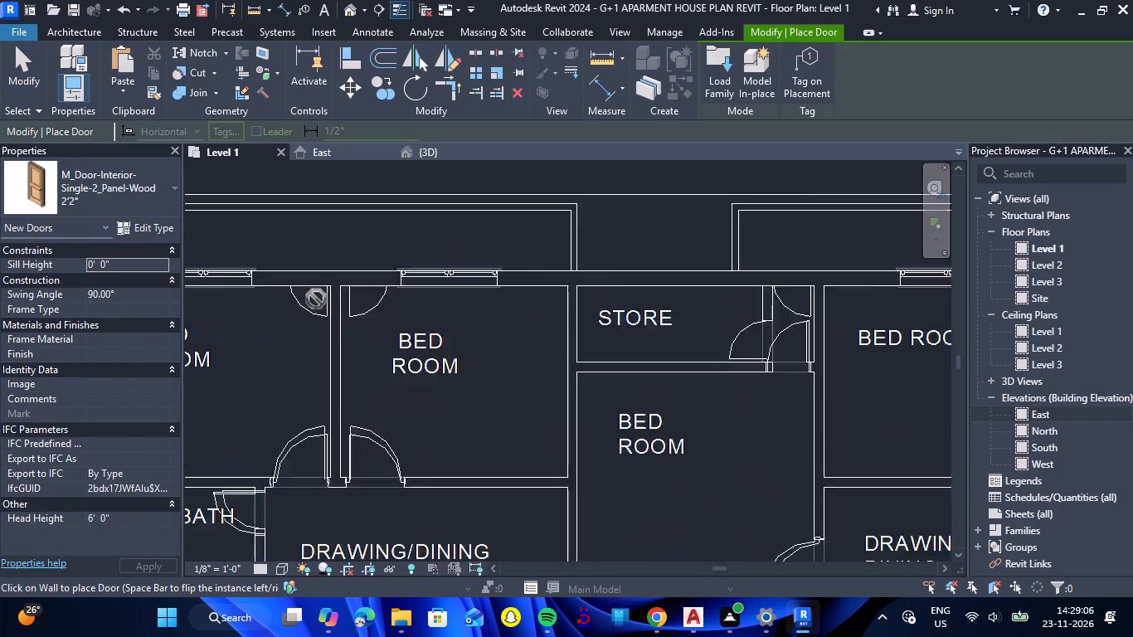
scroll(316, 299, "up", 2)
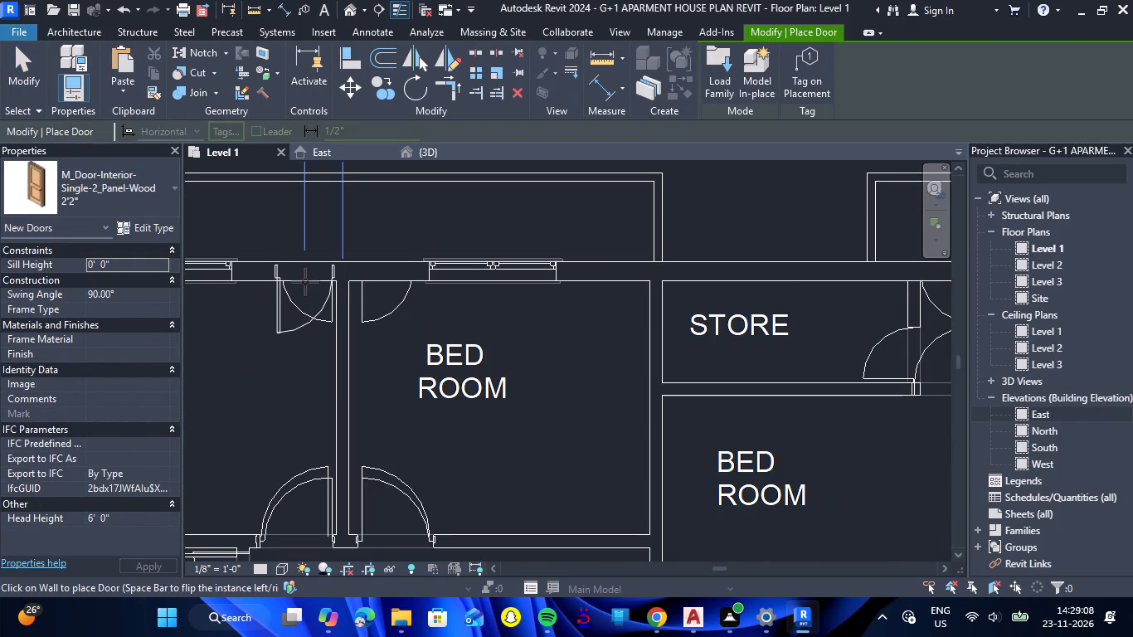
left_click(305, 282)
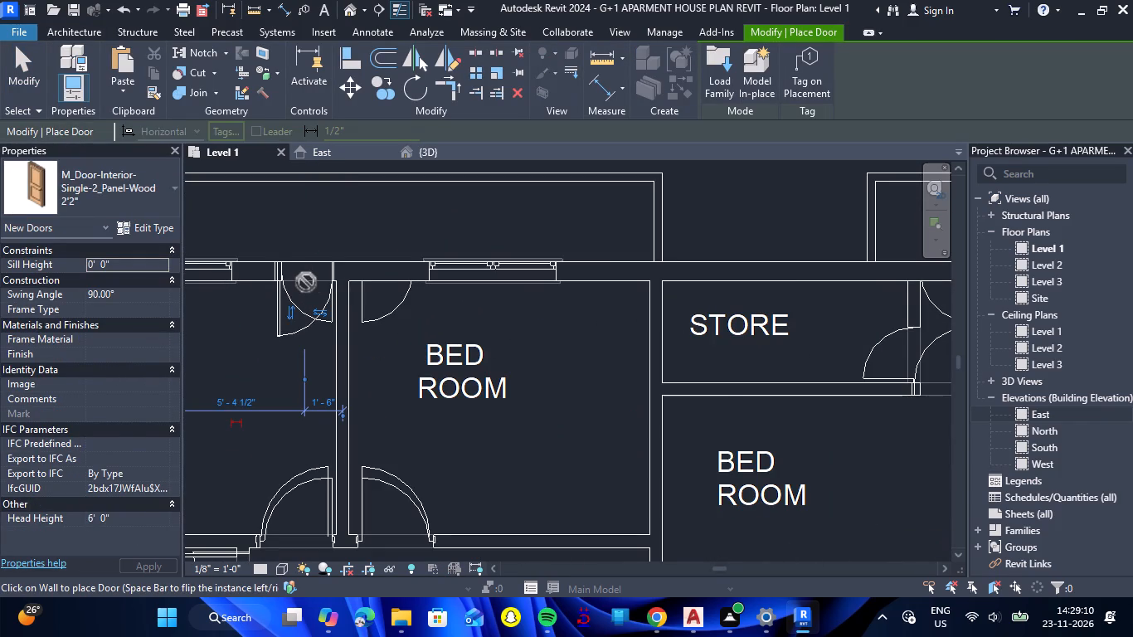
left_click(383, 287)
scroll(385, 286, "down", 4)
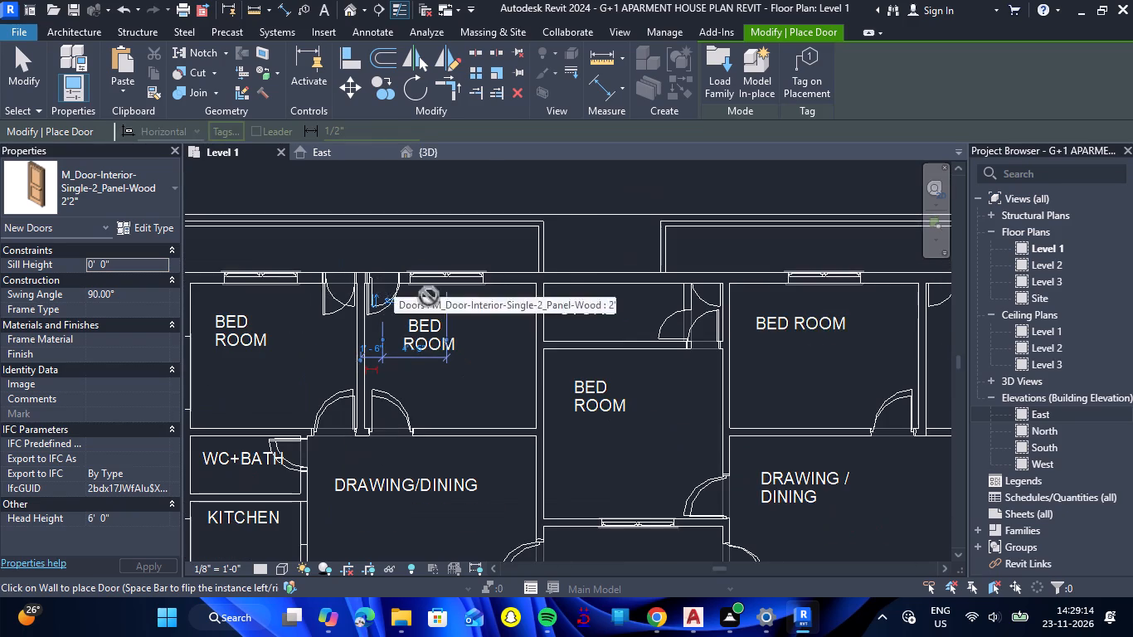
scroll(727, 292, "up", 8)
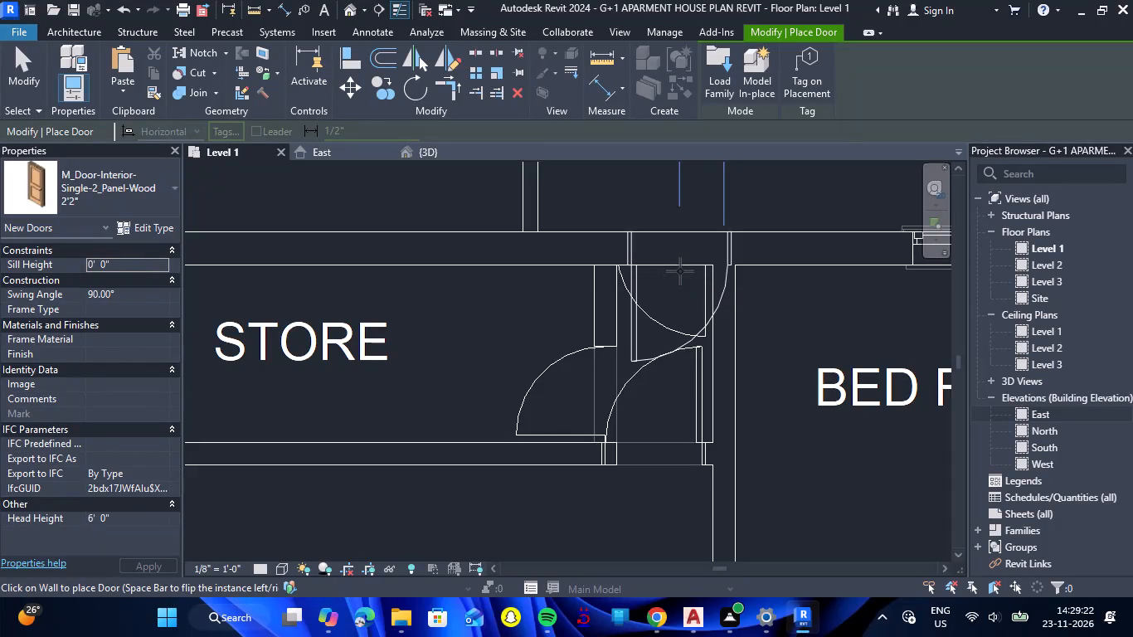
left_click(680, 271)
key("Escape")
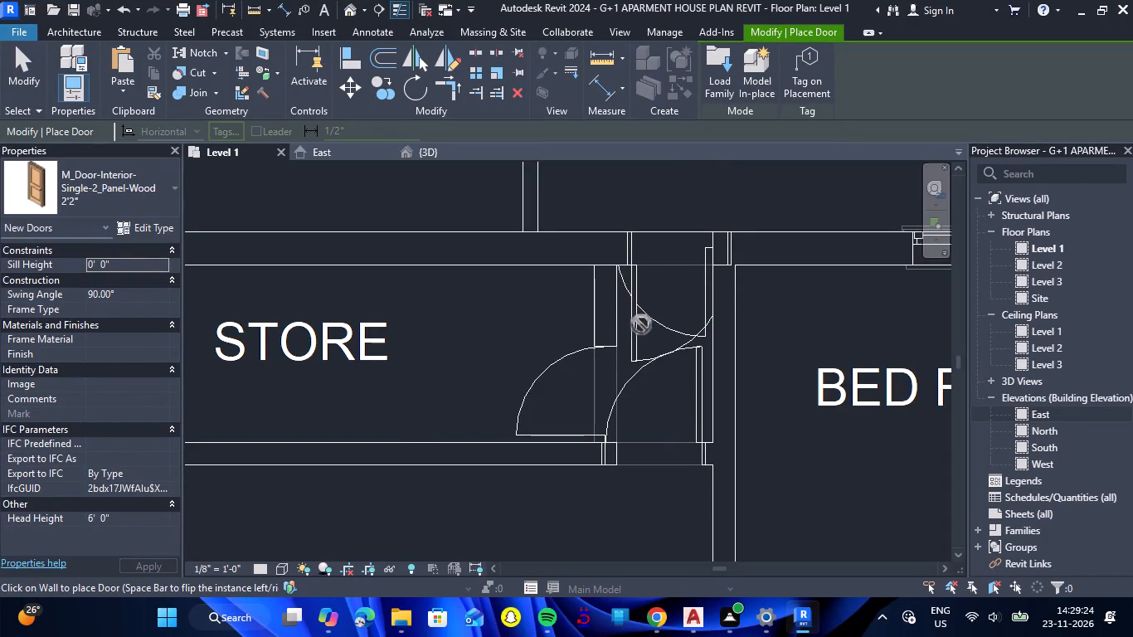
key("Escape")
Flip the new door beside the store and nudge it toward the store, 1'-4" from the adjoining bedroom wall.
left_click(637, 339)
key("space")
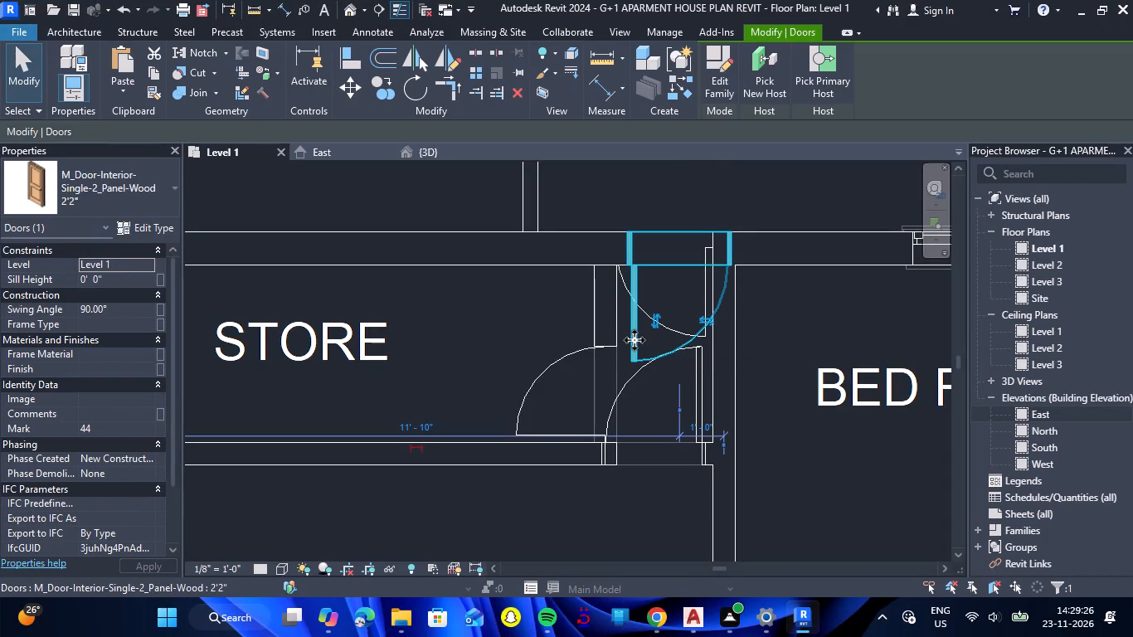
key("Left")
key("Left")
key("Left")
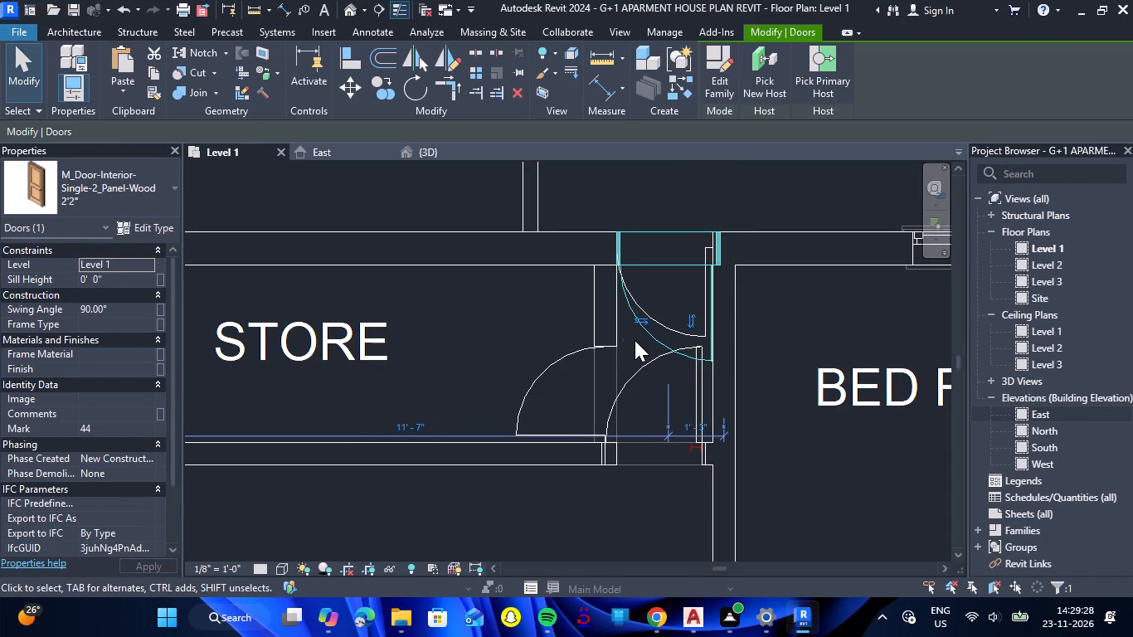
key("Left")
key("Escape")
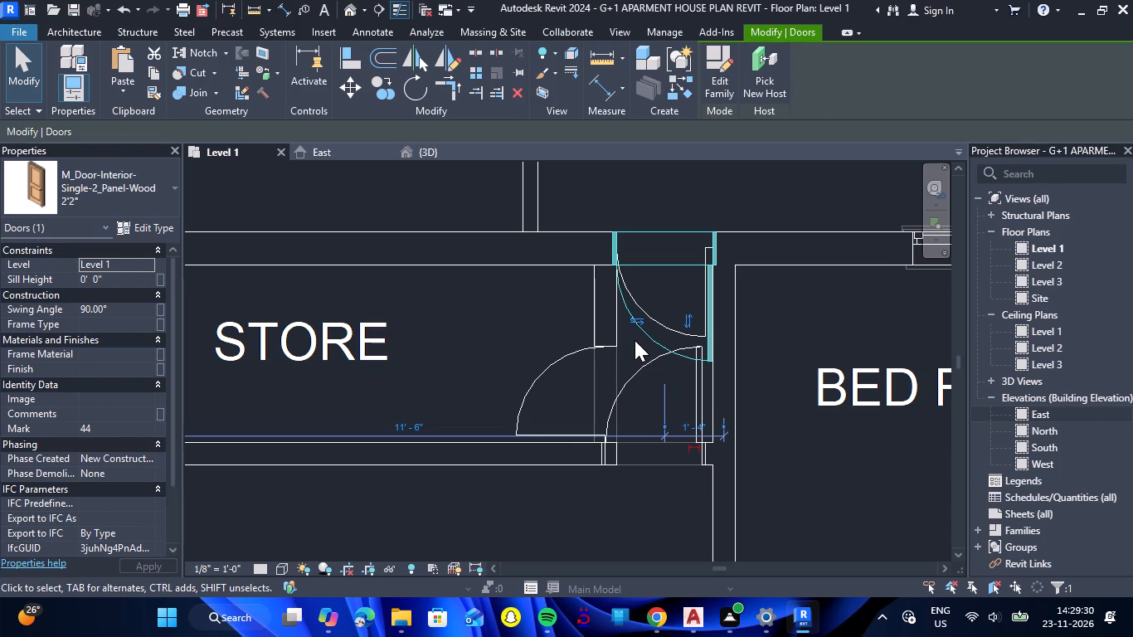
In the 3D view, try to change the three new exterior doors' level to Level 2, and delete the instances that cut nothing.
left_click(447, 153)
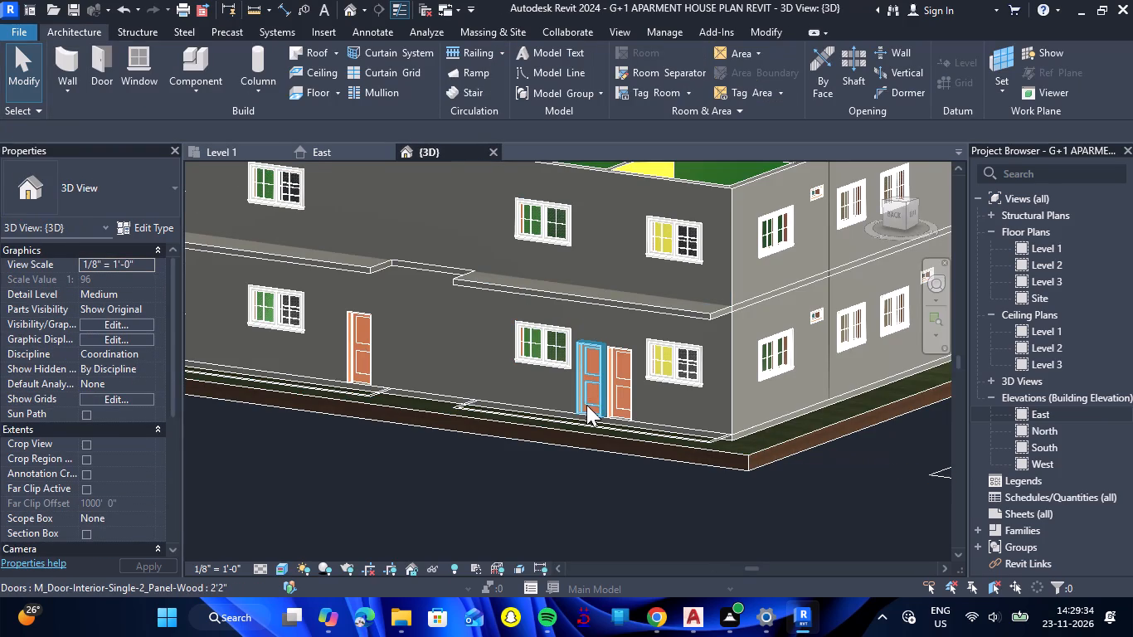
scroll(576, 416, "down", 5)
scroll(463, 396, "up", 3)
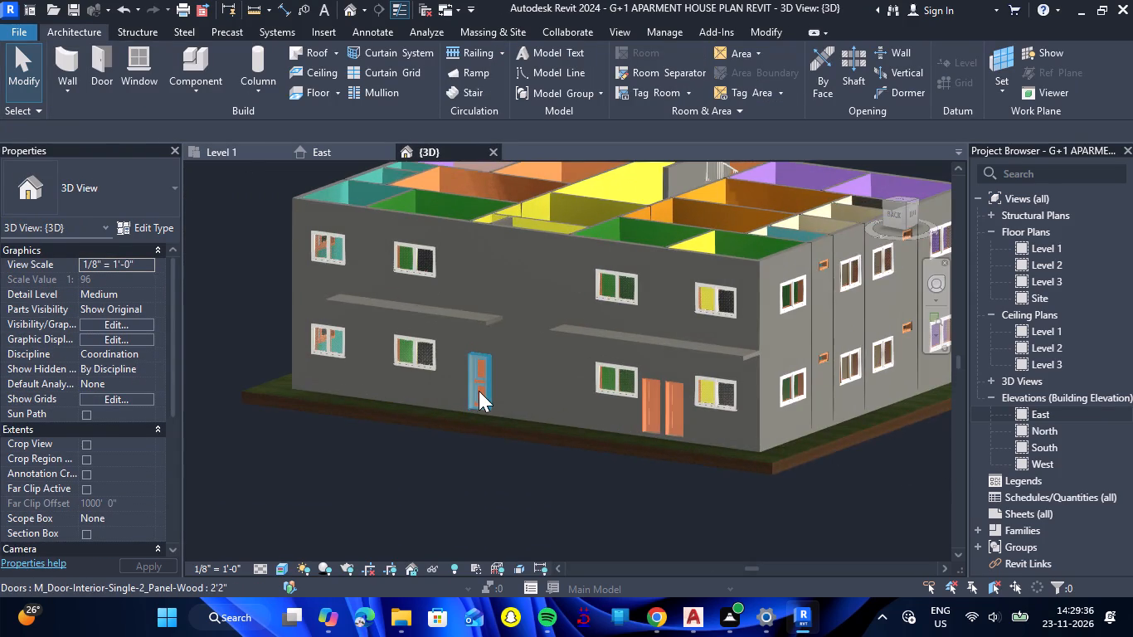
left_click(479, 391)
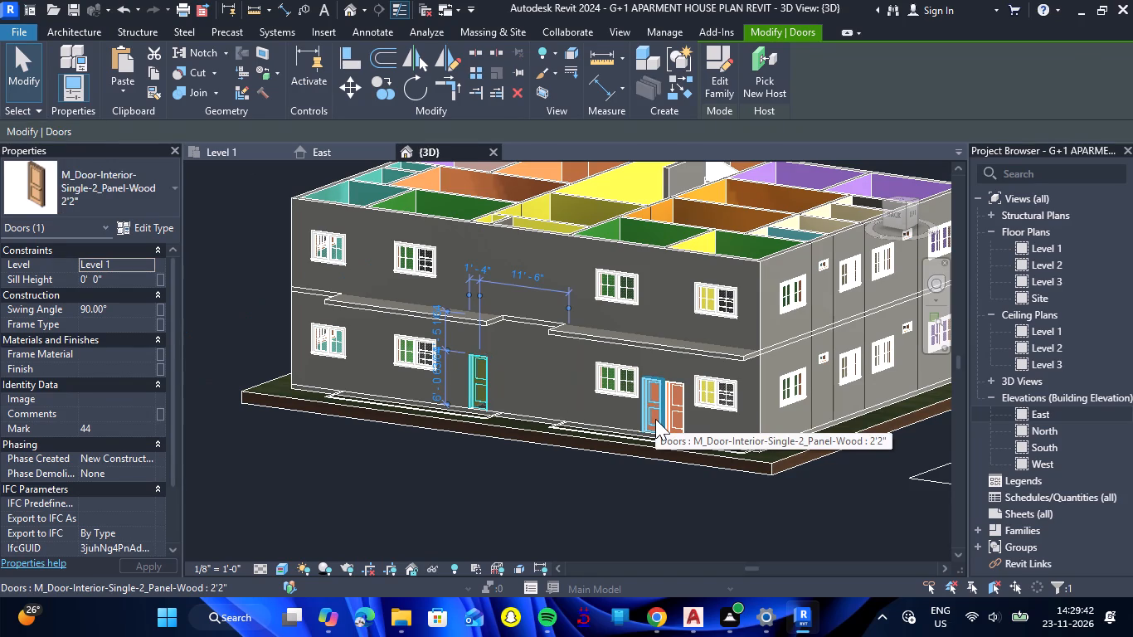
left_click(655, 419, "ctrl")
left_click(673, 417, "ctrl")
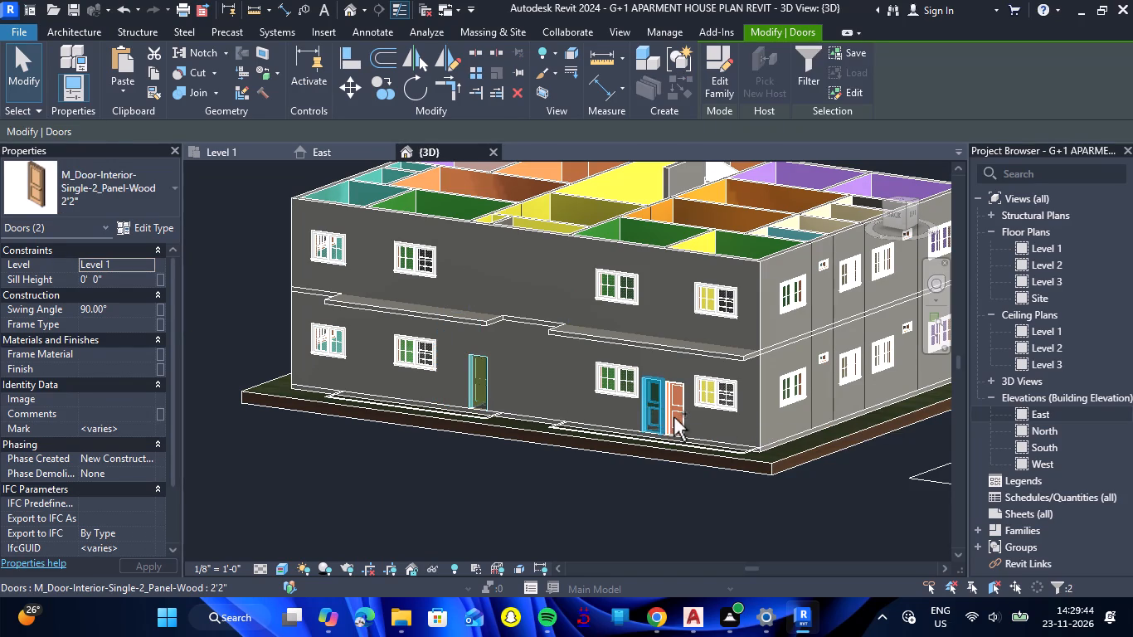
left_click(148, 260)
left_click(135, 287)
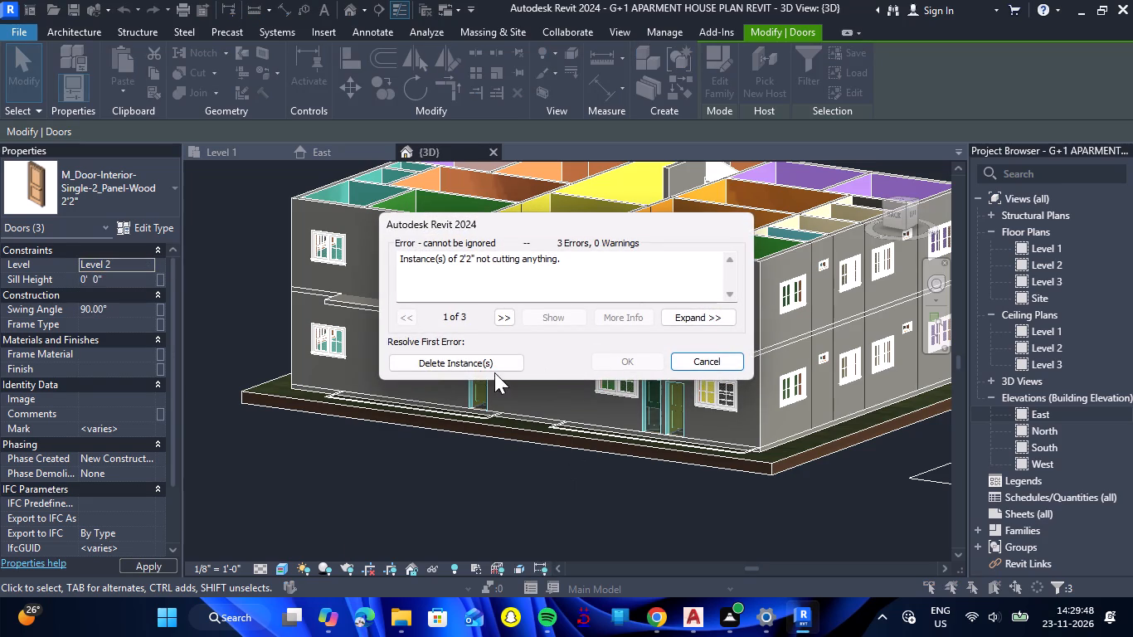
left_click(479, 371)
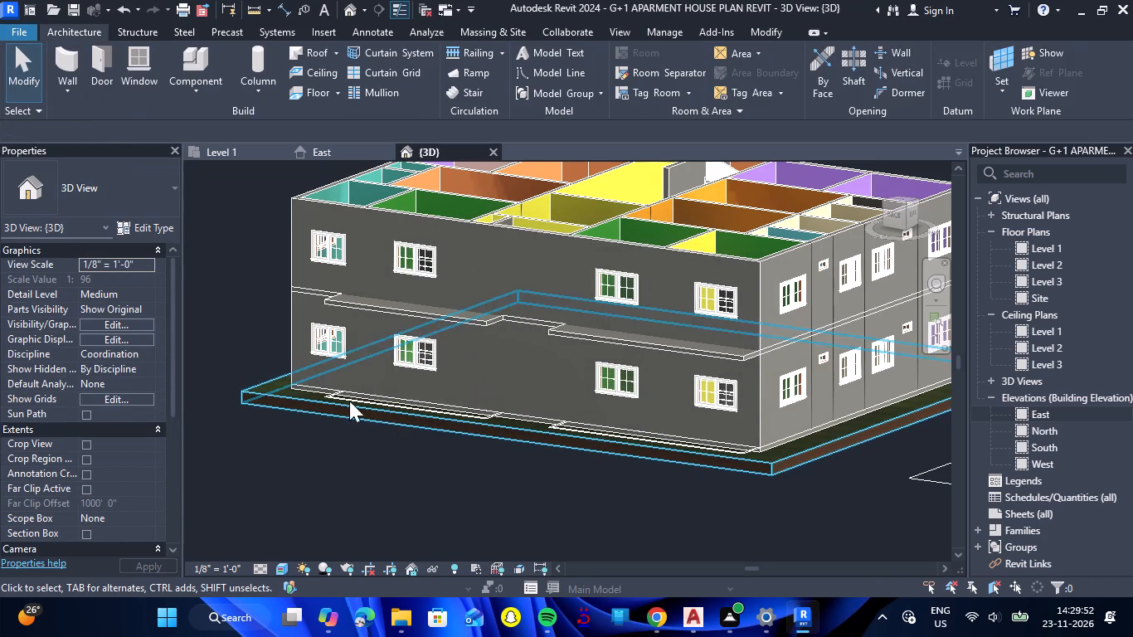
Open the Level 2 floor plan and set its visual style to Wireframe.
scroll(343, 401, "down", 5)
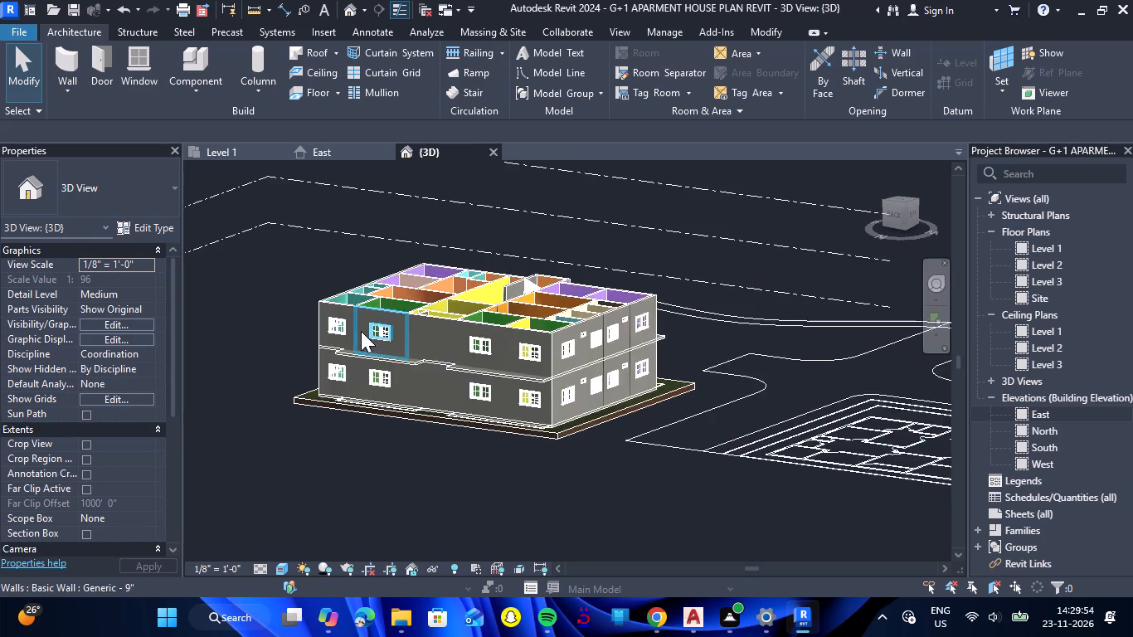
scroll(361, 331, "up", 4)
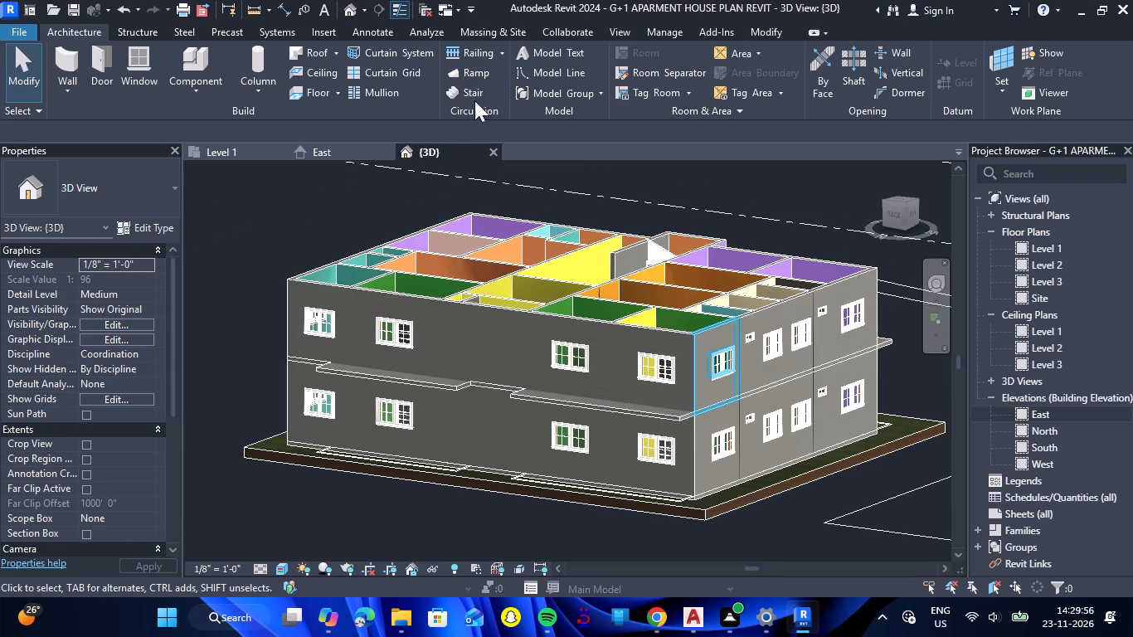
double_click(1055, 264)
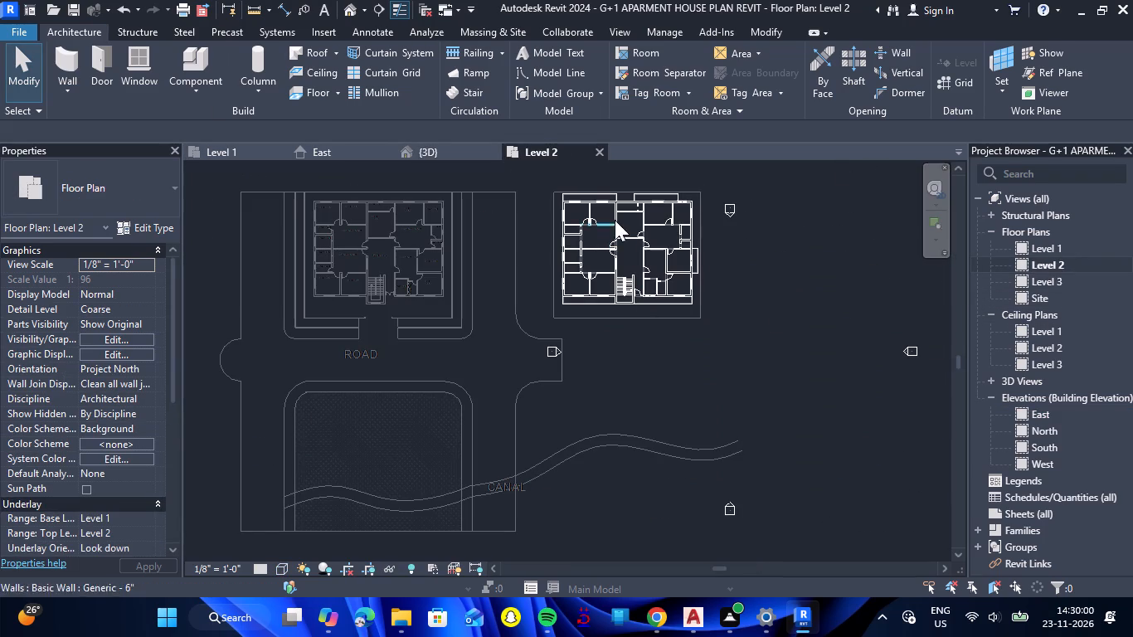
scroll(615, 187, "up", 8)
scroll(519, 212, "up", 5)
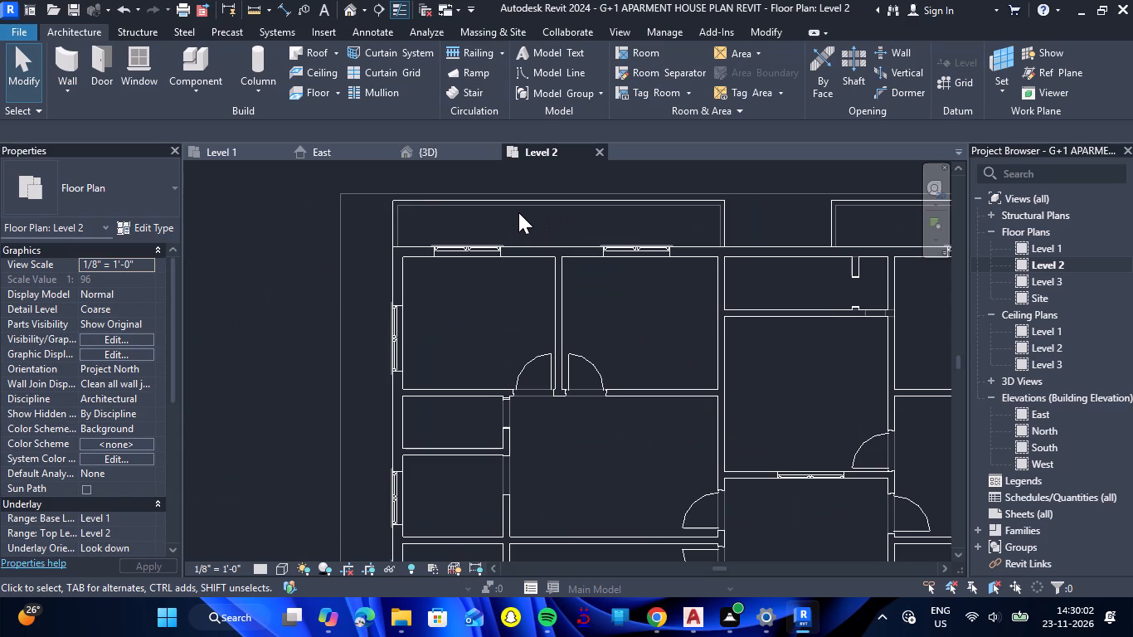
scroll(497, 333, "down", 4)
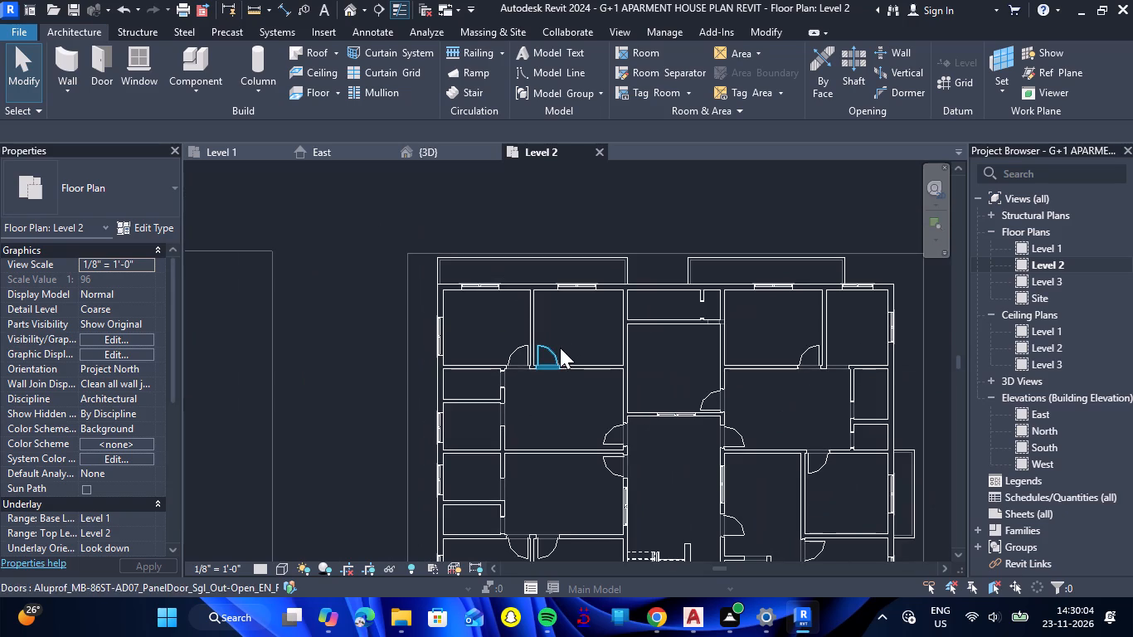
scroll(711, 302, "up", 3)
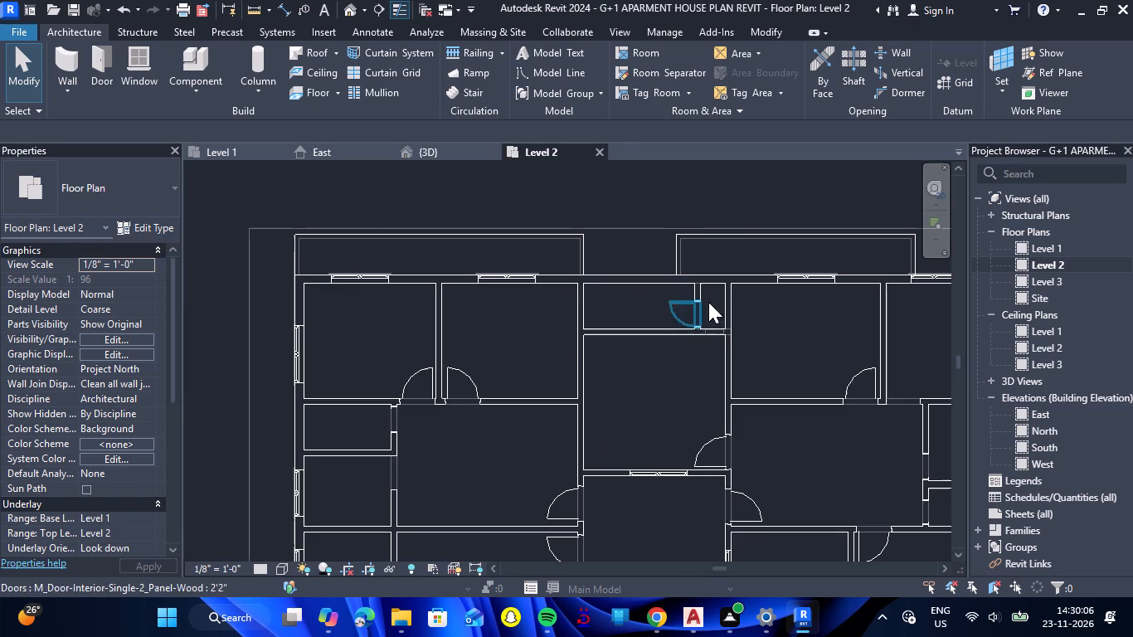
left_click(284, 573)
left_click(338, 469)
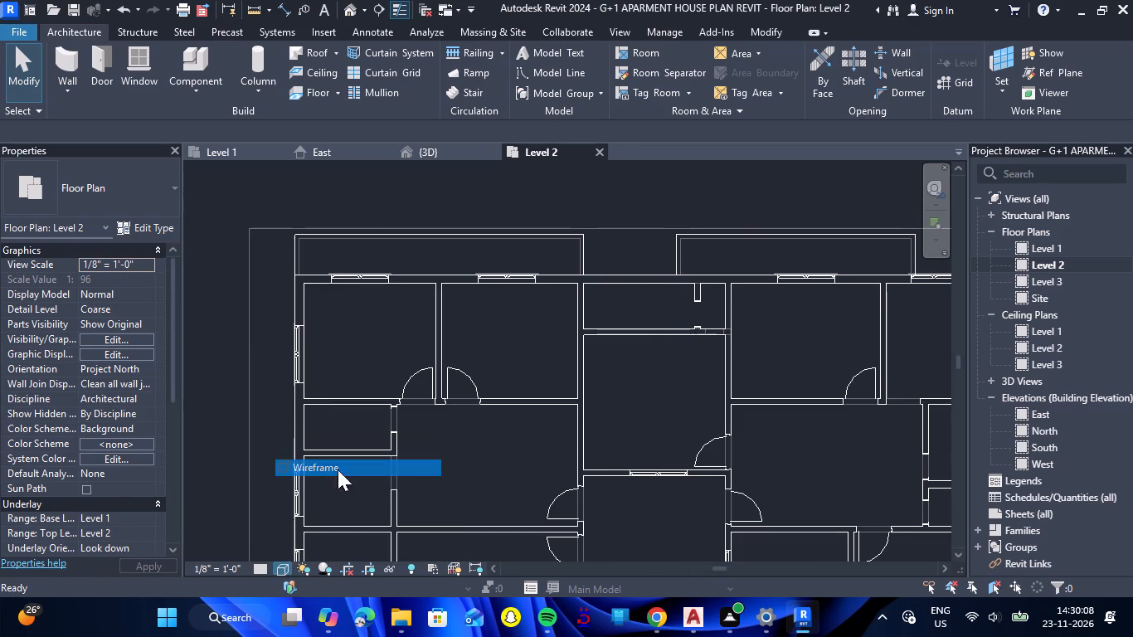
Place two M_Door-Interior-Single-2_Panel-Wood 2'2" doors in the balcony wall, about 1'-6" and 1'-10" either side of the partition between the adjacent bedrooms.
scroll(427, 278, "up", 5)
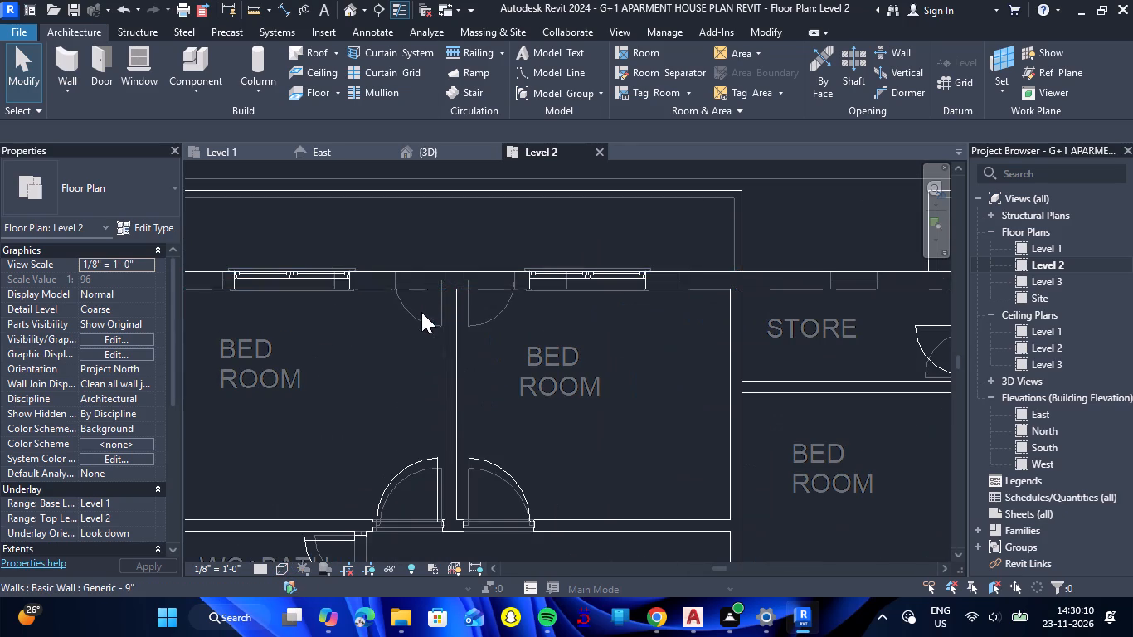
left_click(128, 54)
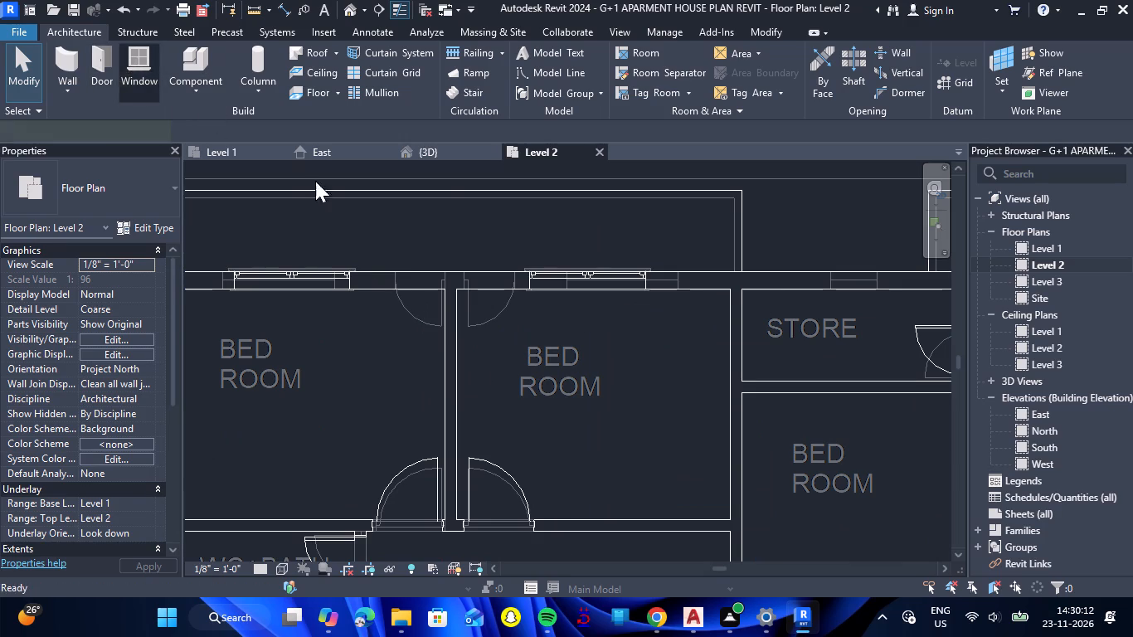
scroll(427, 306, "up", 4)
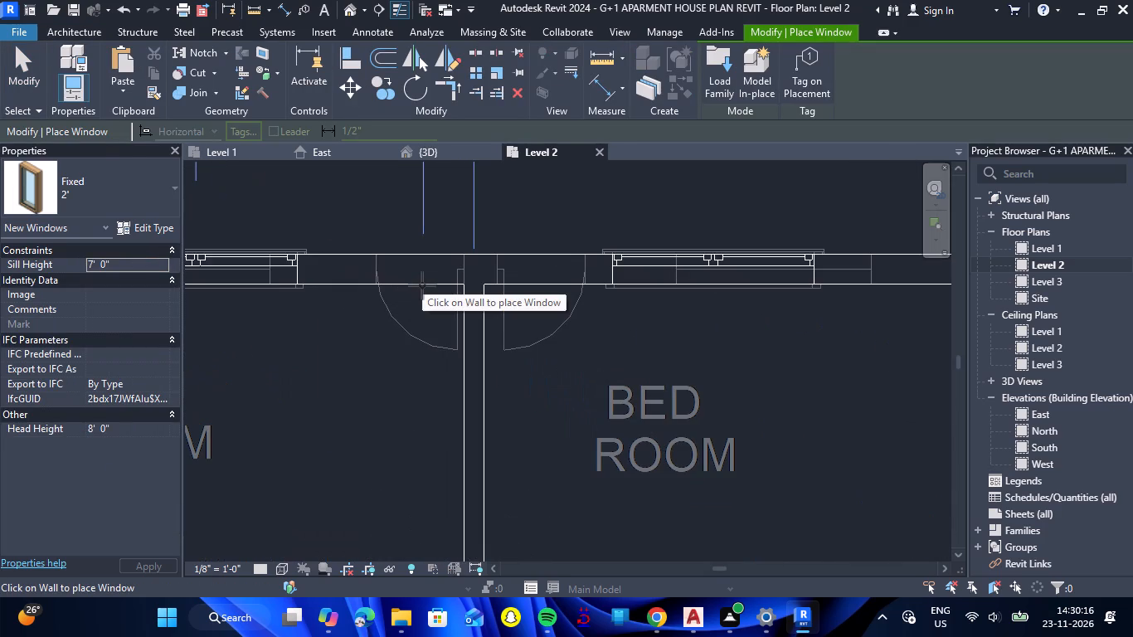
left_click(102, 35)
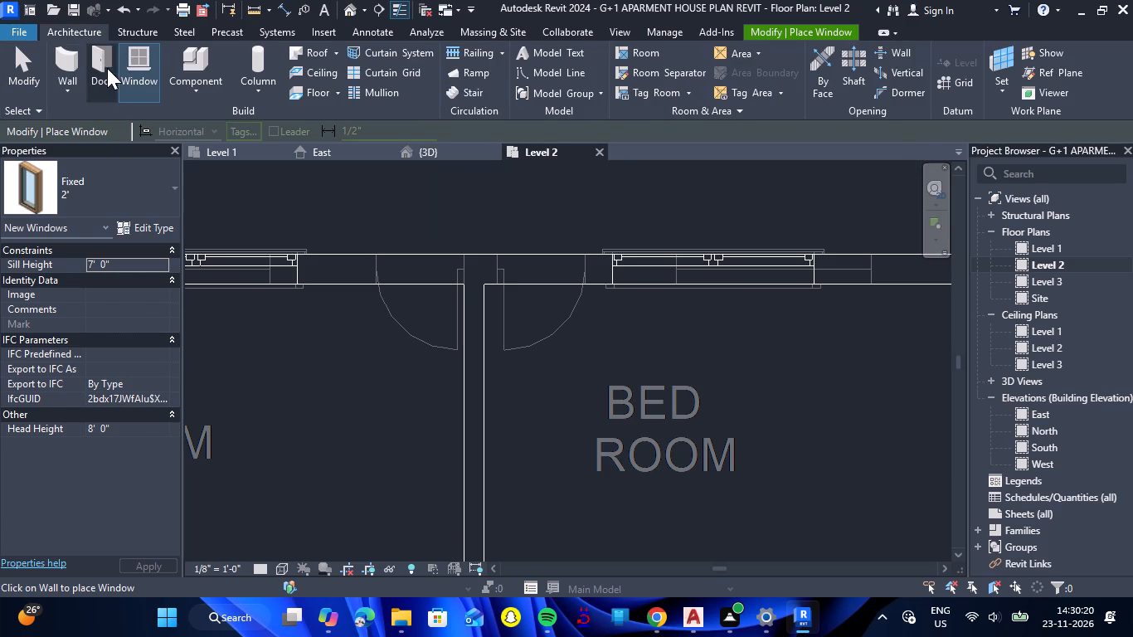
left_click(107, 68)
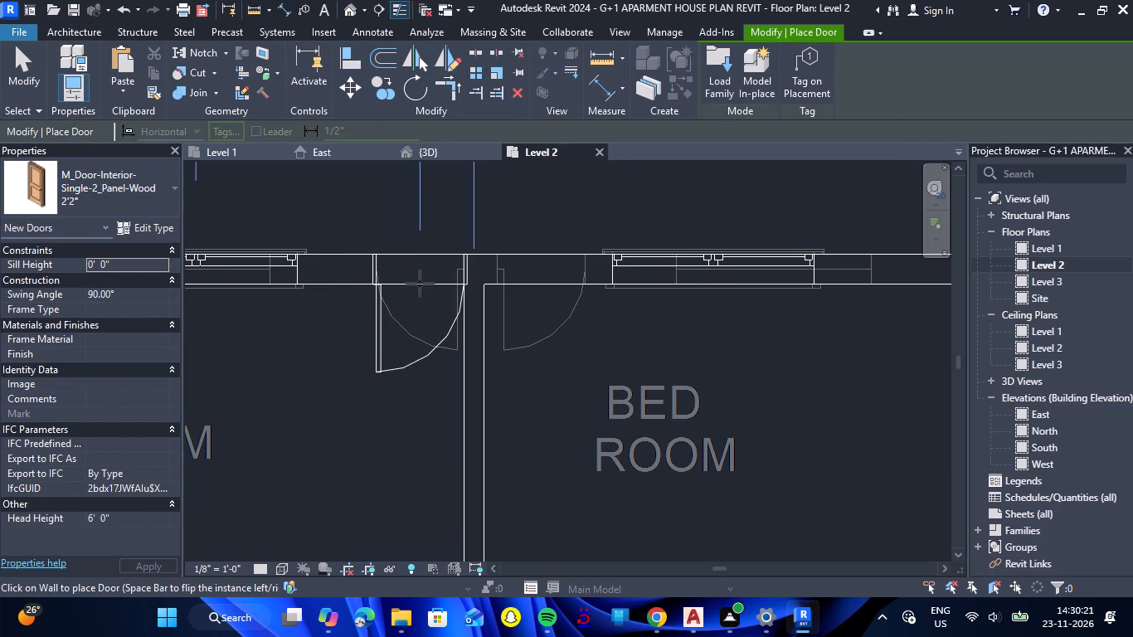
left_click(412, 284)
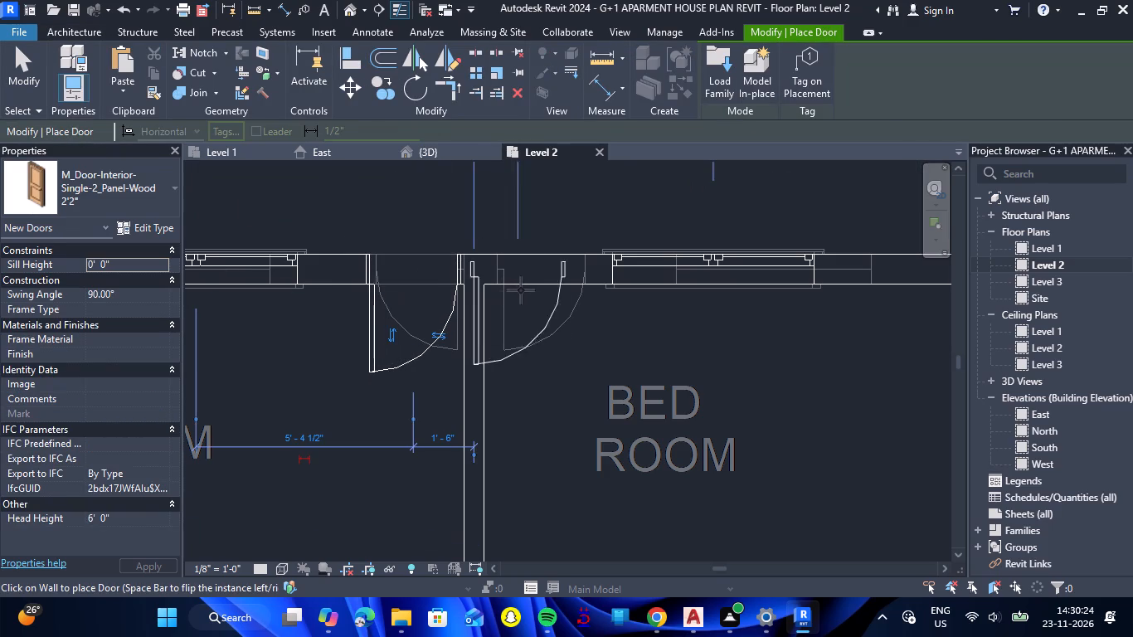
left_click(547, 291)
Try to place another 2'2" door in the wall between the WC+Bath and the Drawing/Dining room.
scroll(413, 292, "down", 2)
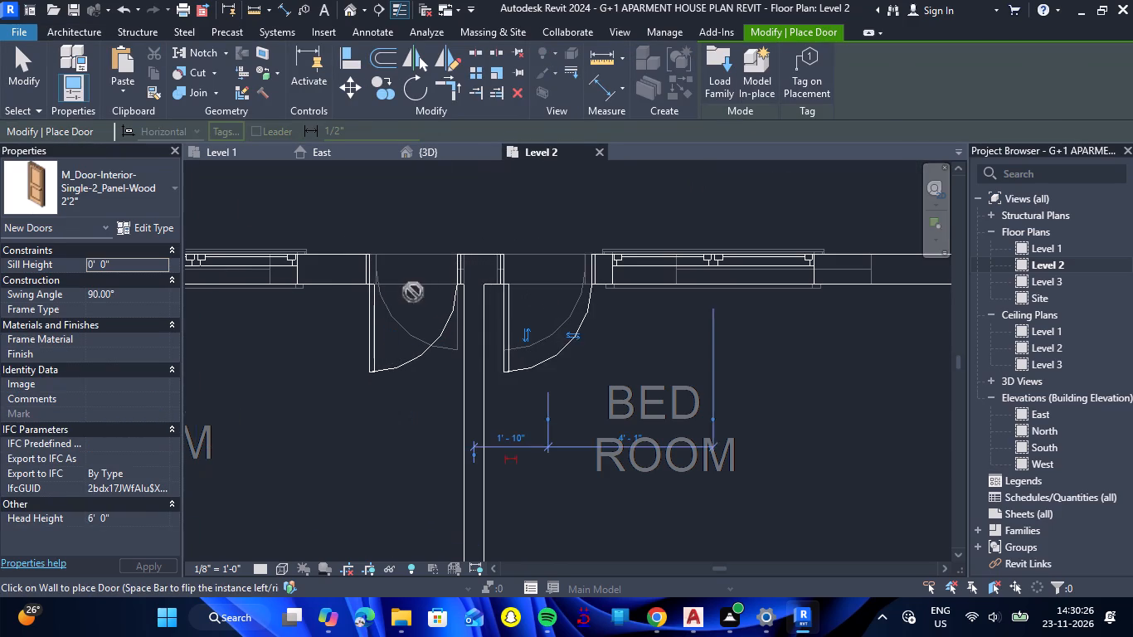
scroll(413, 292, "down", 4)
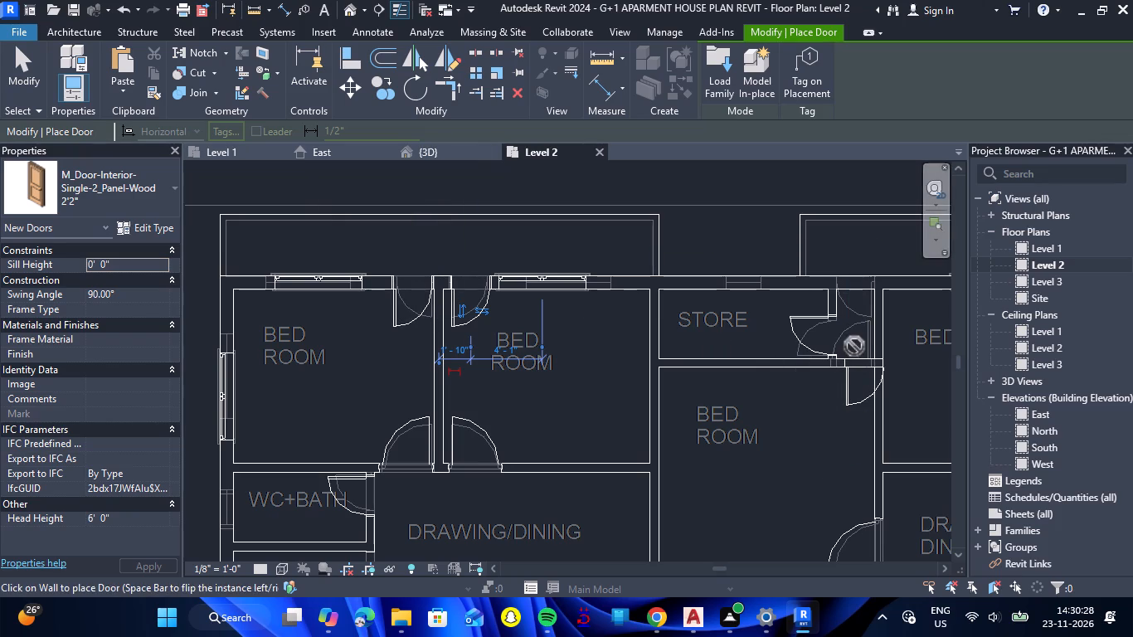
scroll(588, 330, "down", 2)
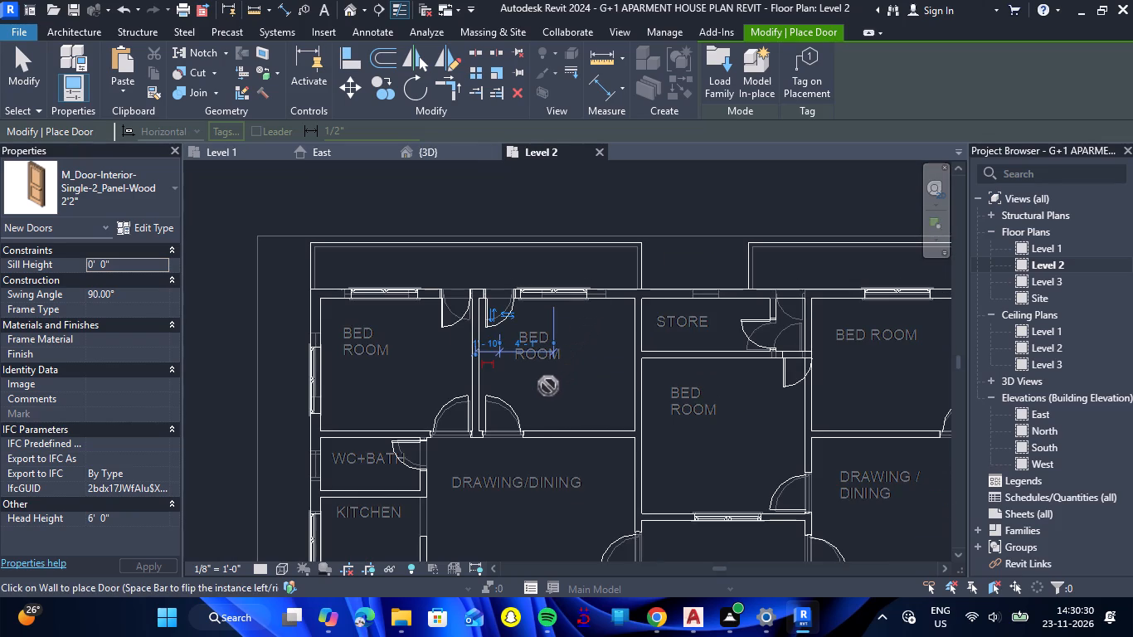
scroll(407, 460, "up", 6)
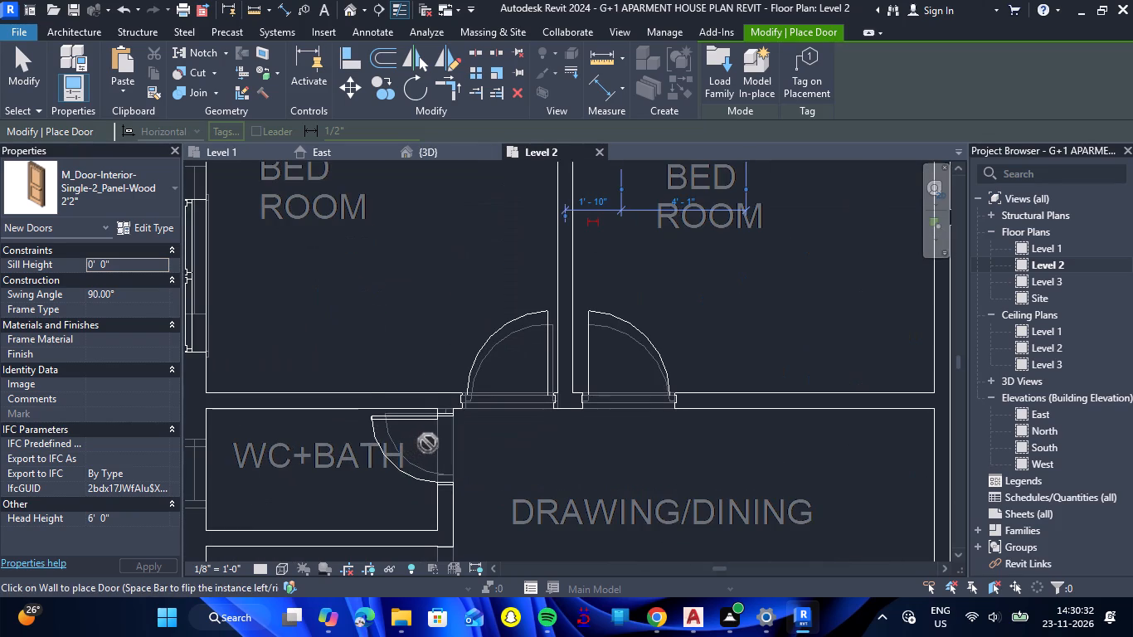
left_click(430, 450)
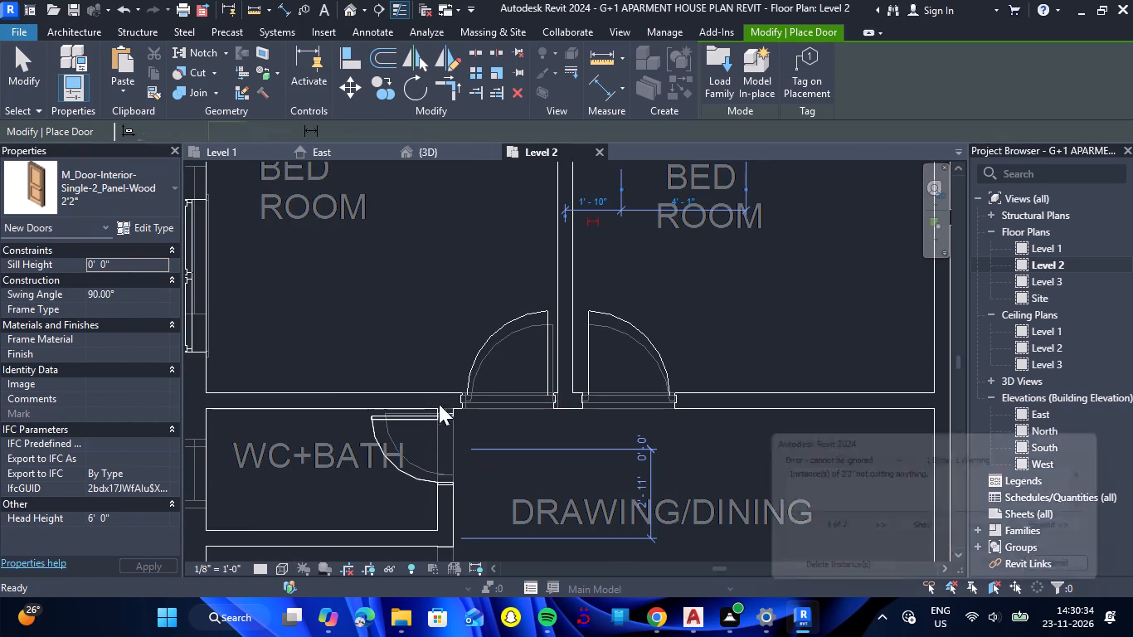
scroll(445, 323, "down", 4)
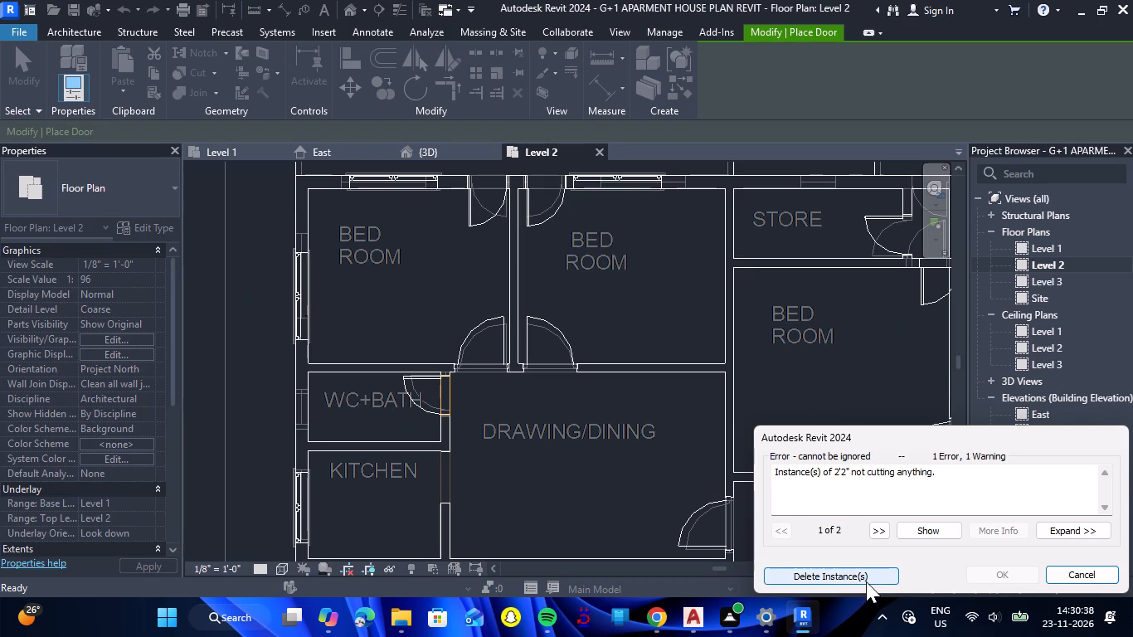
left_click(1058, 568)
Examine the existing WC+Bath door and the surrounding Level 2 door openings against the underlaid drawing.
scroll(511, 344, "down", 3)
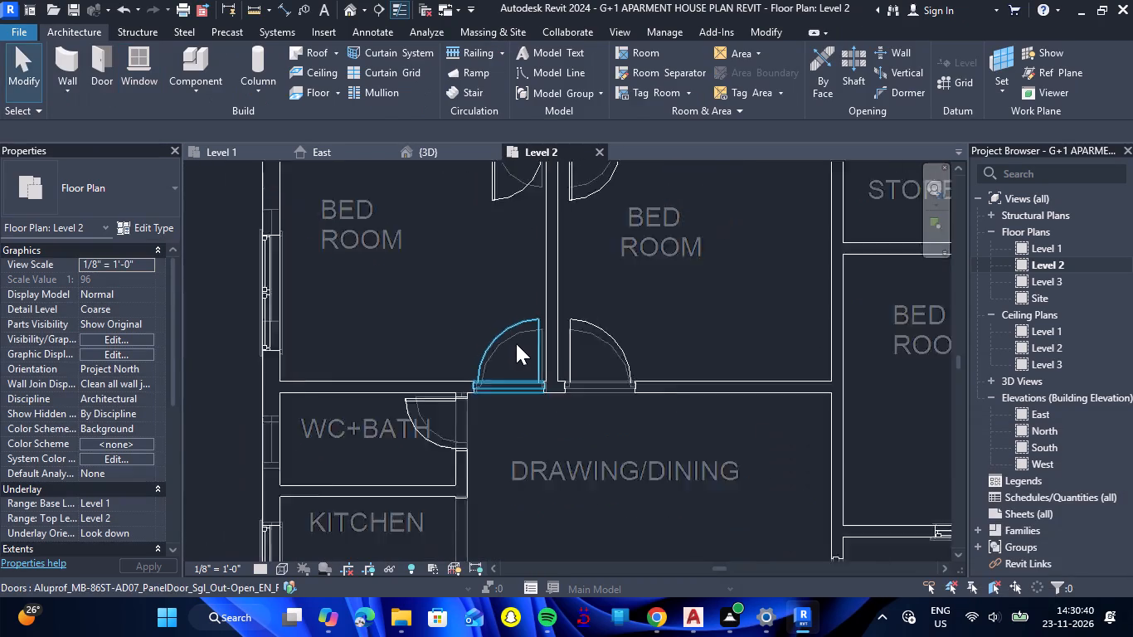
scroll(516, 343, "down", 3)
left_click(467, 396)
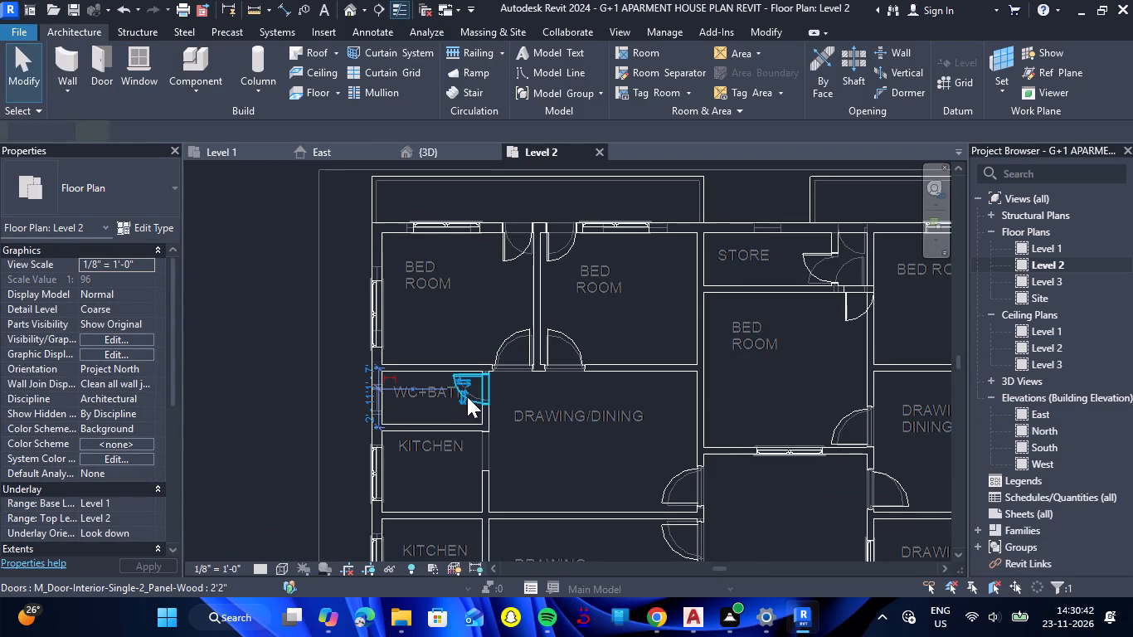
scroll(501, 371, "down", 5)
scroll(484, 431, "up", 2)
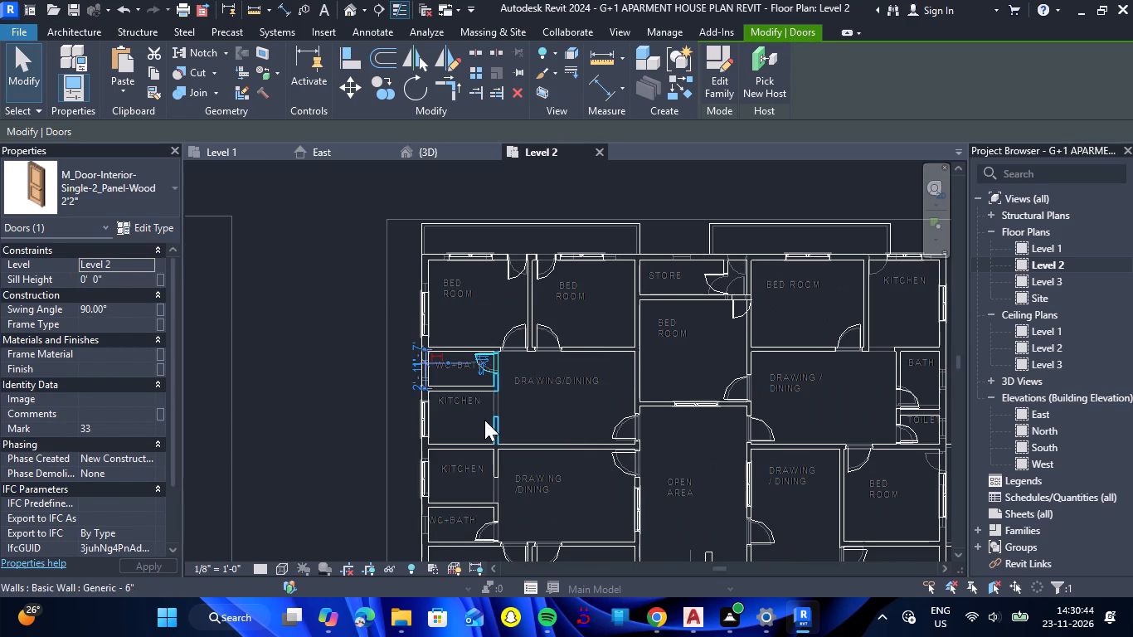
key("Escape")
scroll(510, 367, "up", 5)
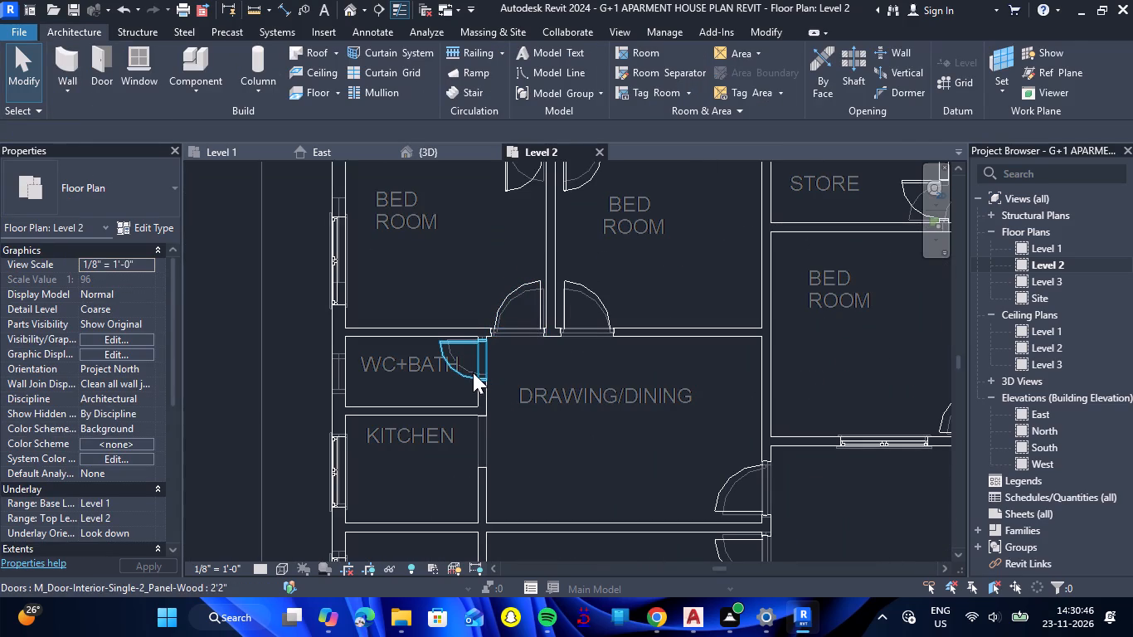
scroll(525, 371, "up", 4)
scroll(494, 373, "down", 1)
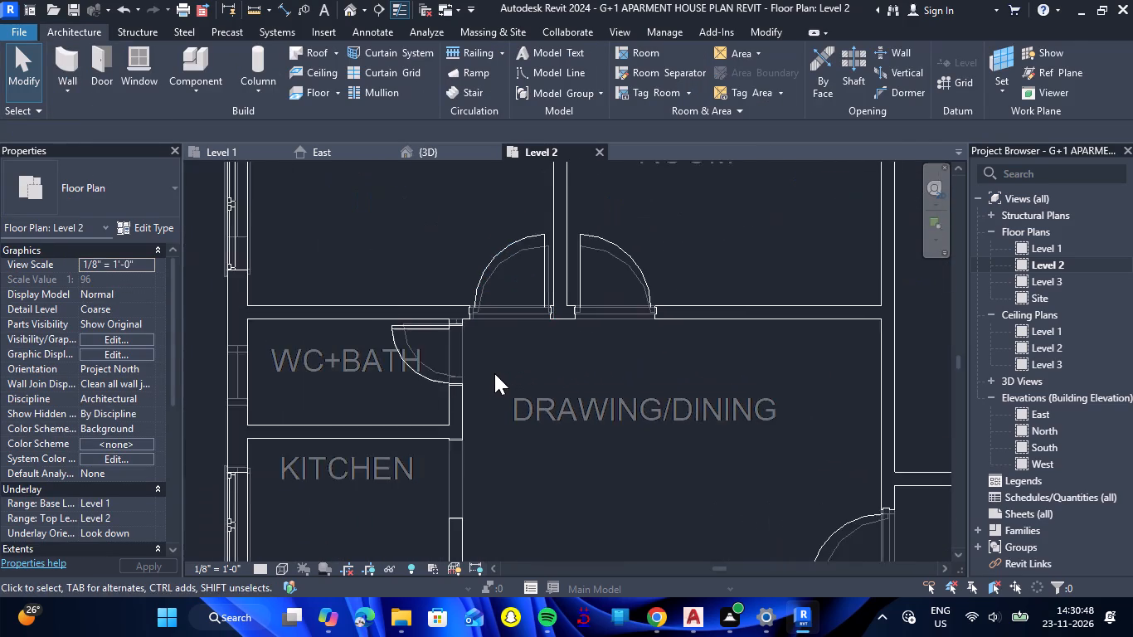
scroll(494, 373, "down", 7)
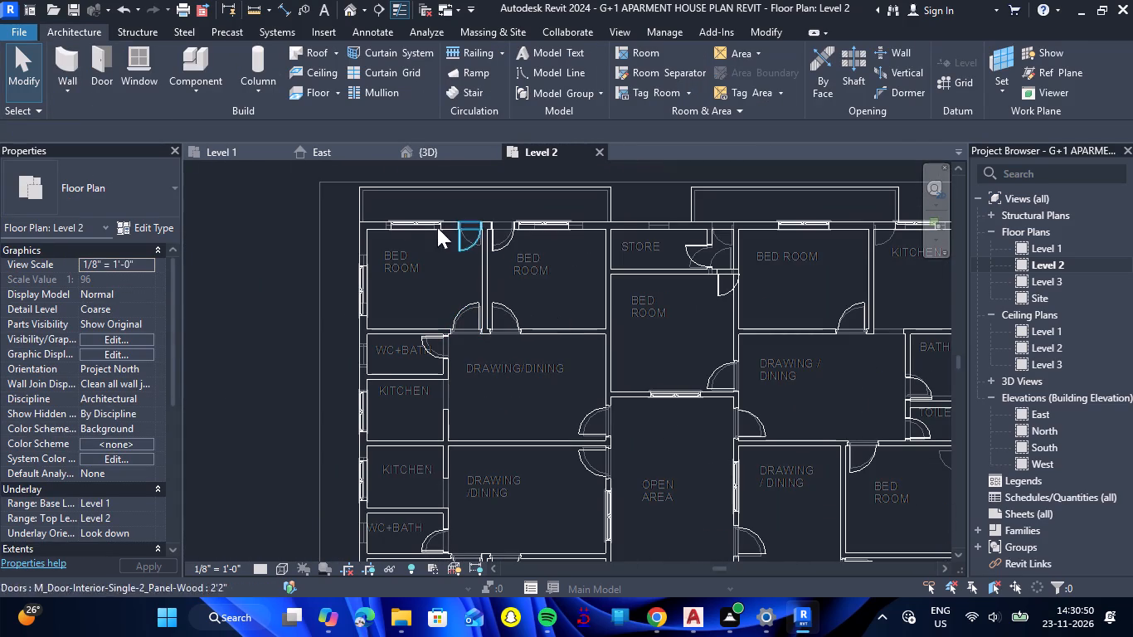
Place two 2'2" interior doors in the stair-side balcony wall, one on each side of the partition between the two bedrooms.
scroll(475, 254, "down", 5)
scroll(476, 485, "up", 9)
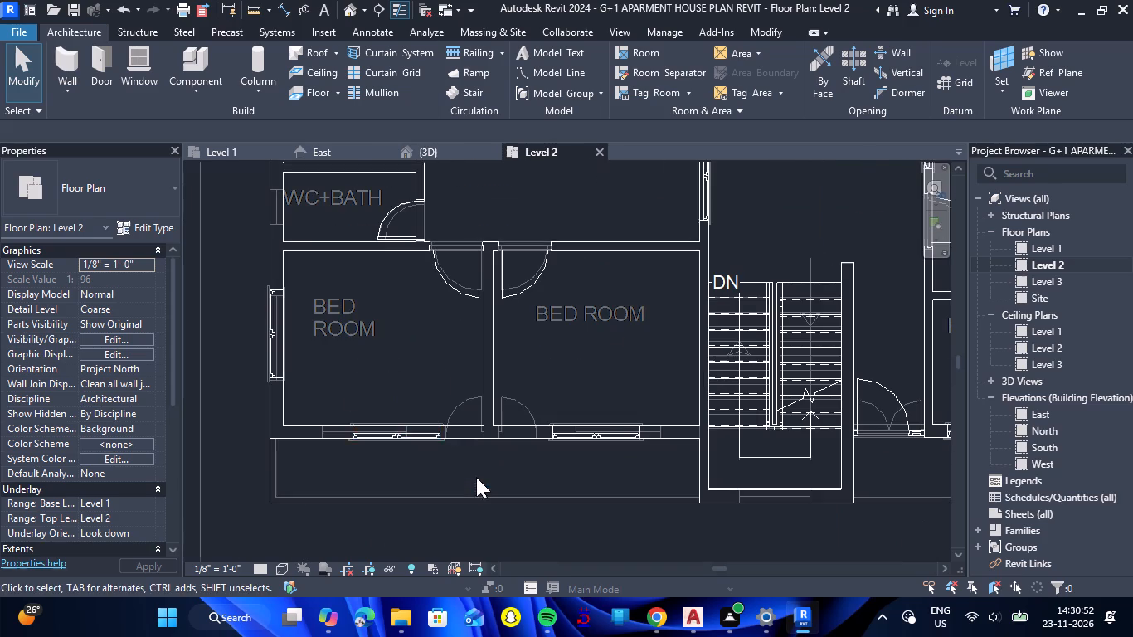
left_click(109, 72)
scroll(463, 439, "up", 4)
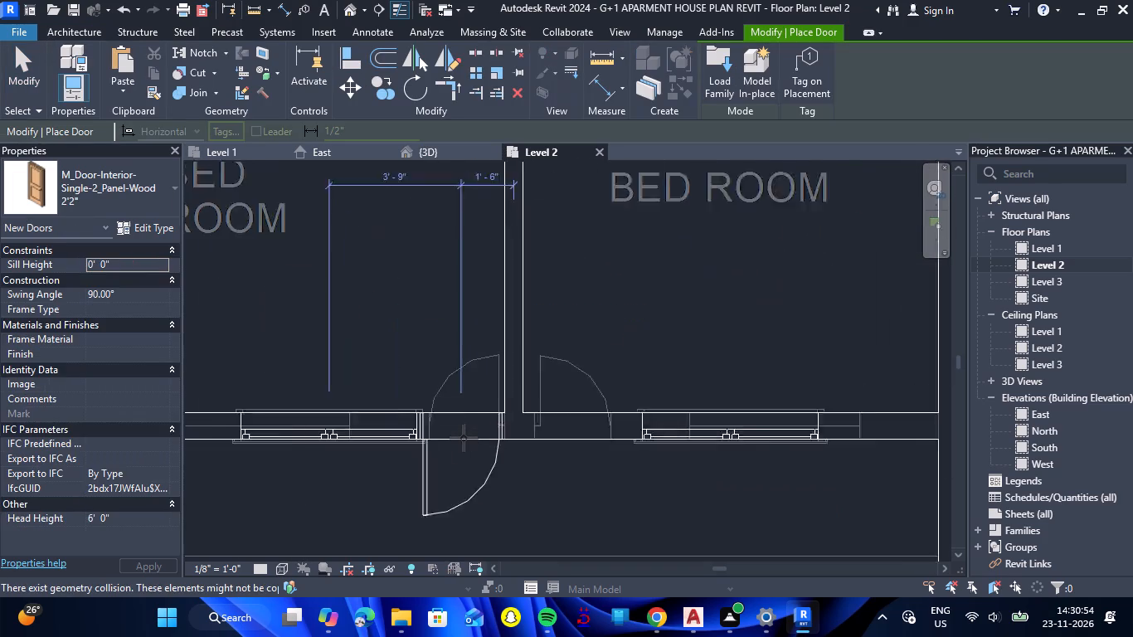
scroll(464, 438, "up", 3)
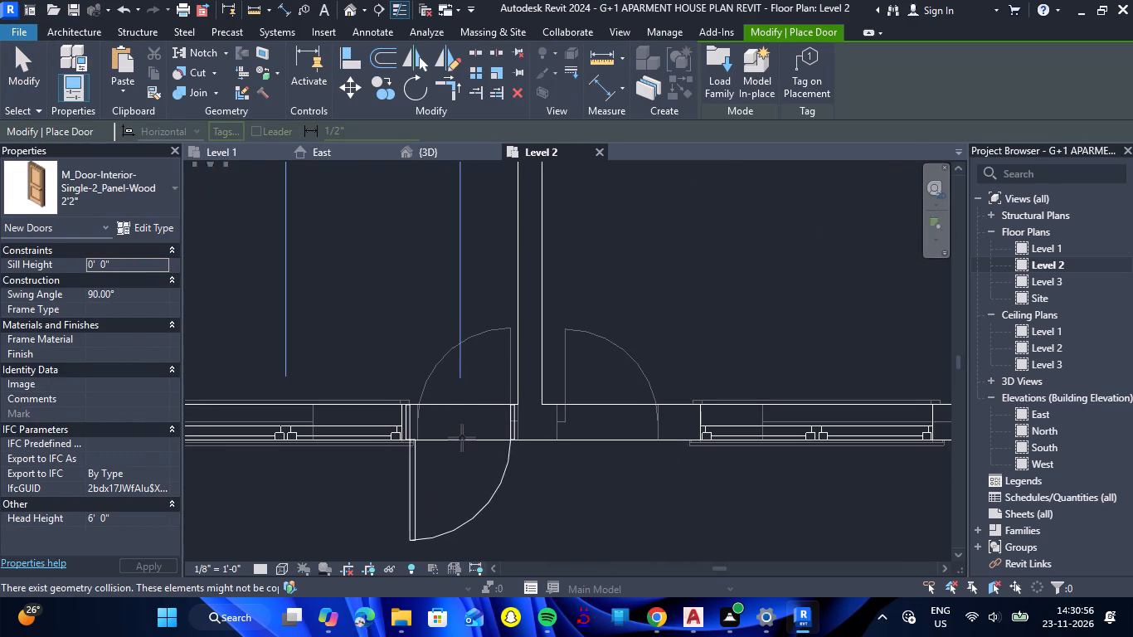
left_click(462, 438)
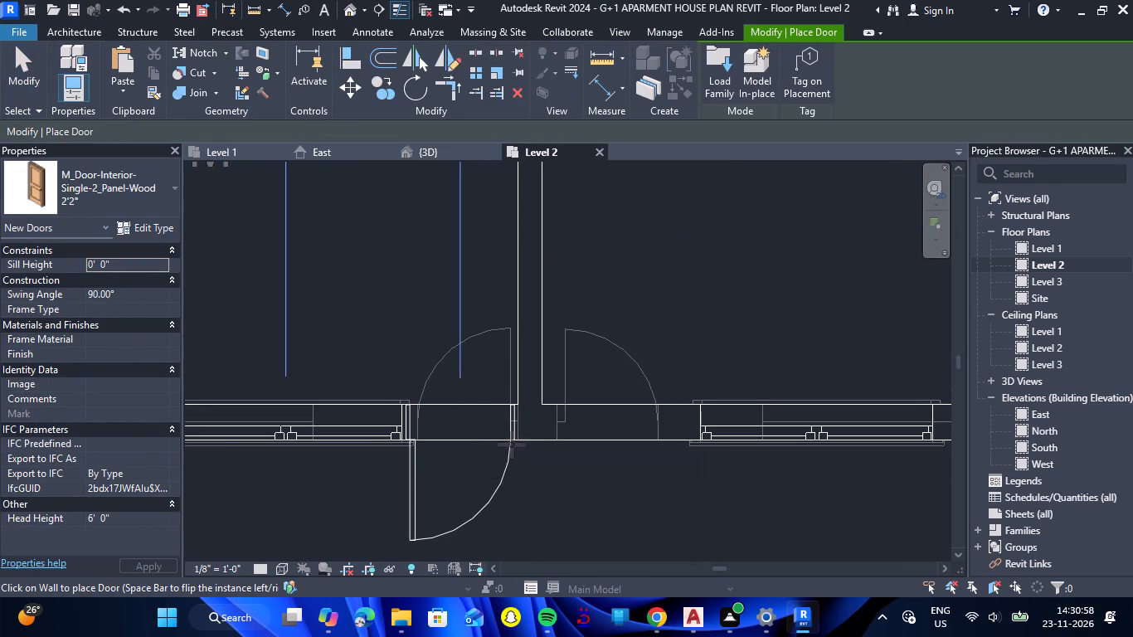
left_click(609, 443)
Place a 2'2" door in the balcony wall of the bedroom beside the kitchen and WC+Bath, over the underlaid door swing.
scroll(453, 382, "down", 9)
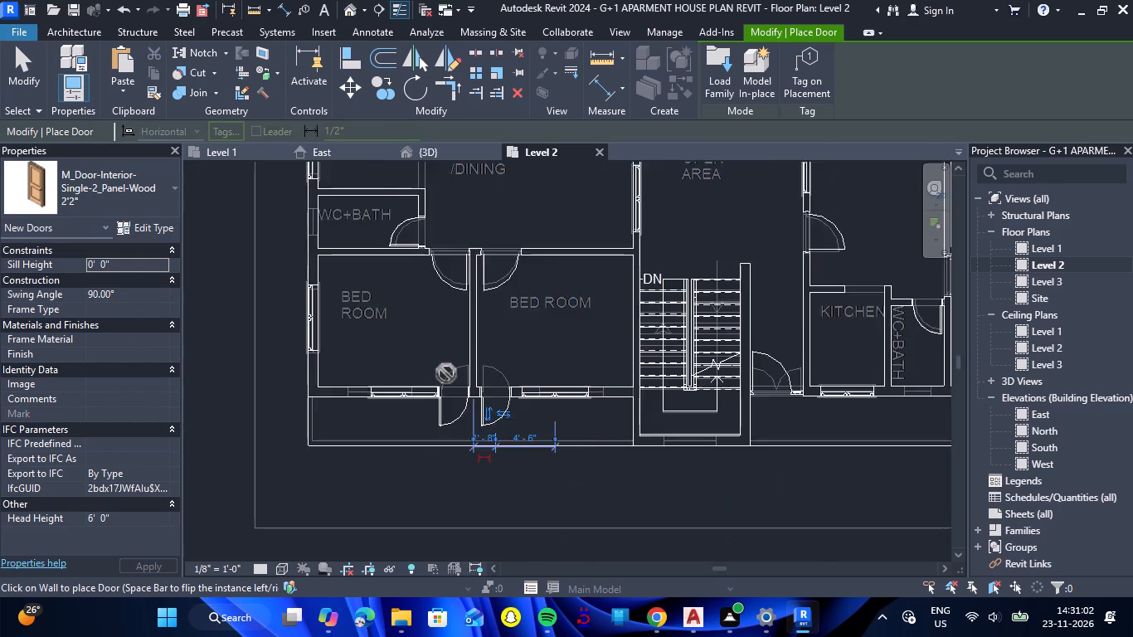
scroll(446, 373, "down", 5)
scroll(737, 378, "up", 7)
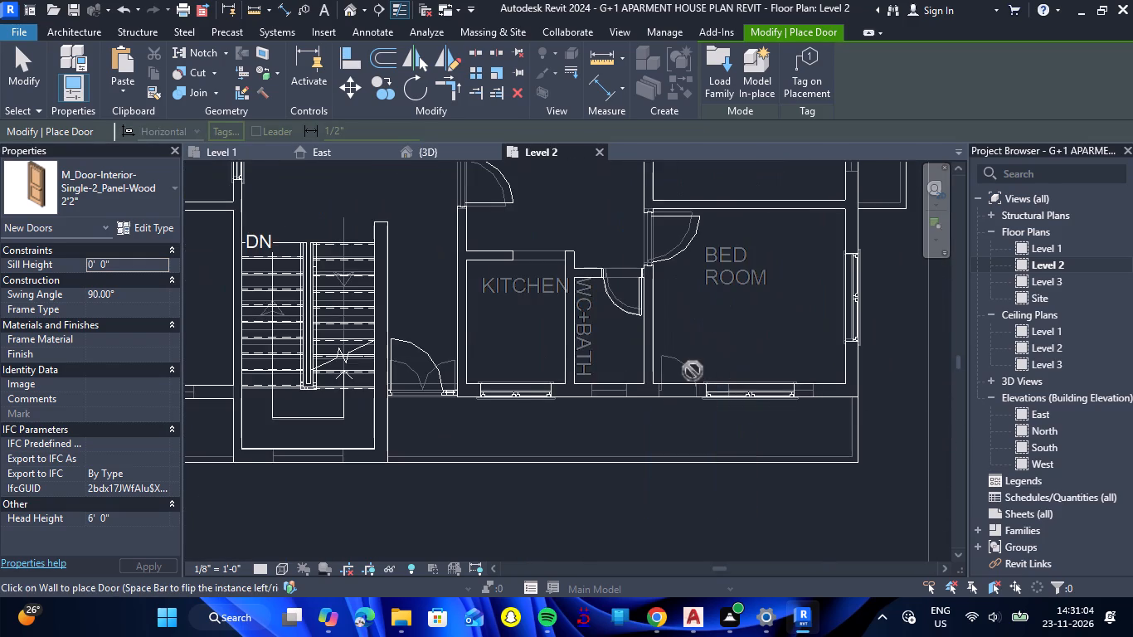
scroll(693, 370, "up", 8)
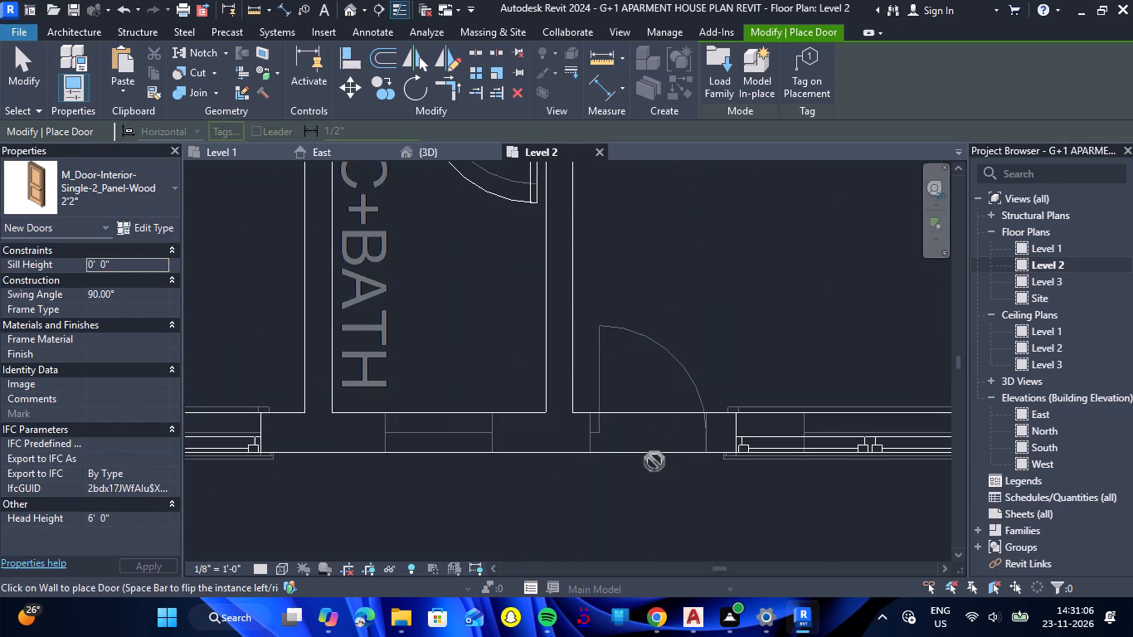
left_click(643, 456)
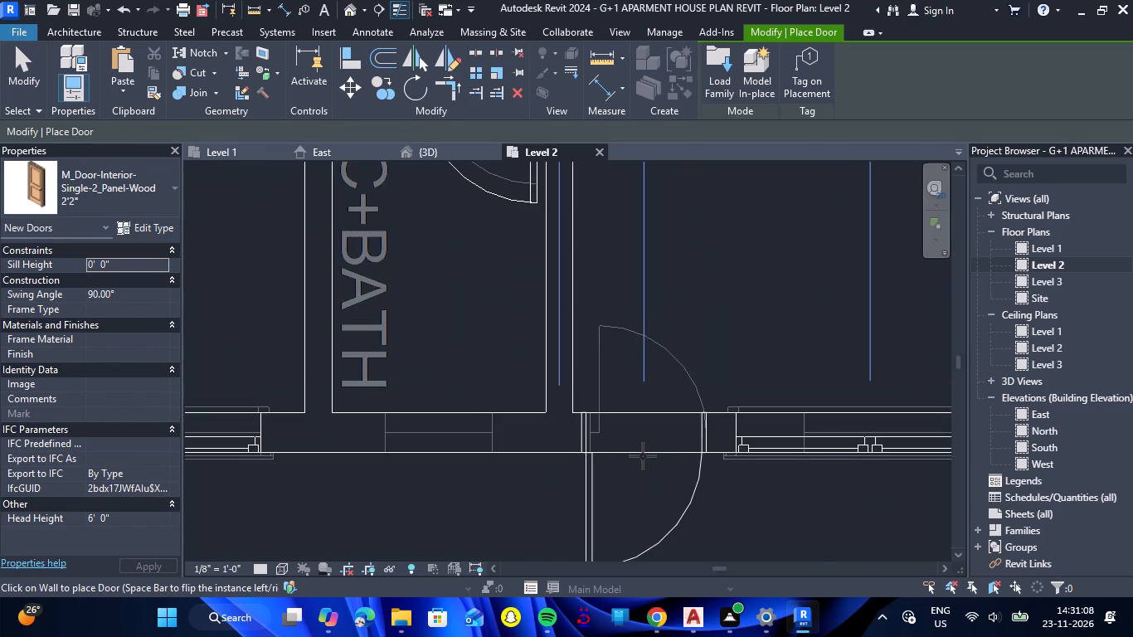
Place a 2'2" interior door in the bedroom's side-balcony wall just below the toilet, over the underlaid door swing.
scroll(539, 432, "down", 15)
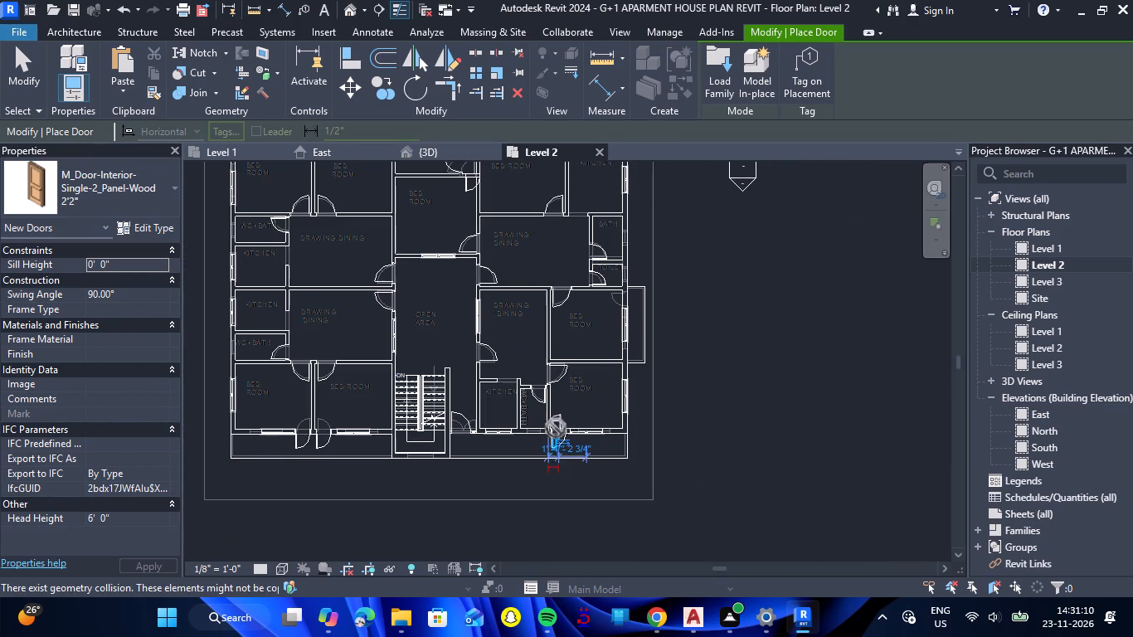
scroll(626, 280, "up", 15)
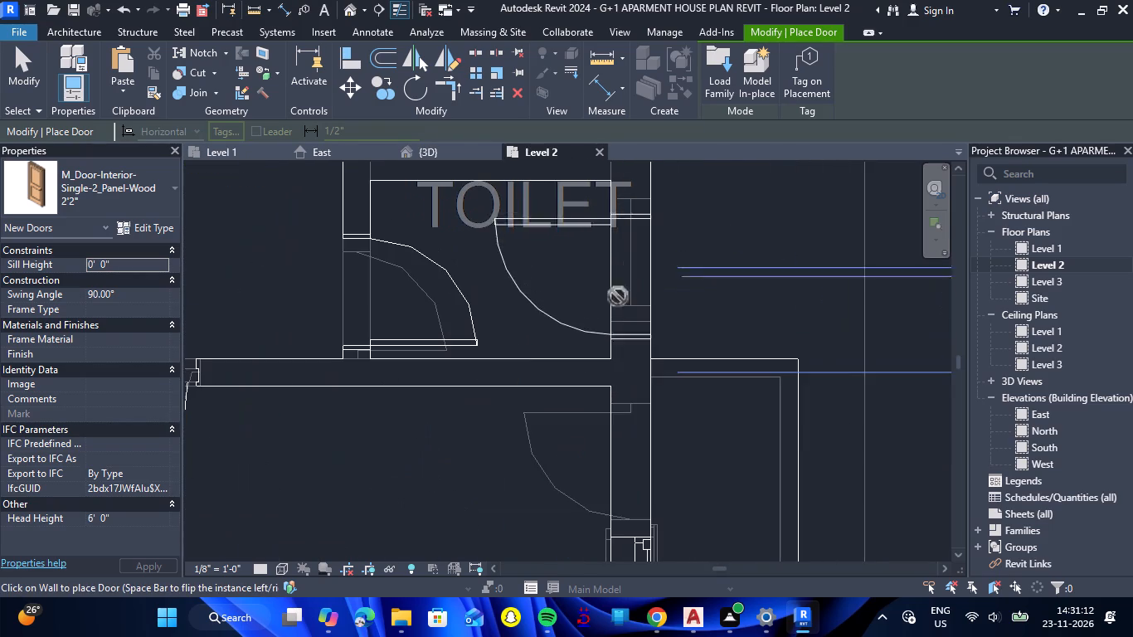
left_click(607, 461)
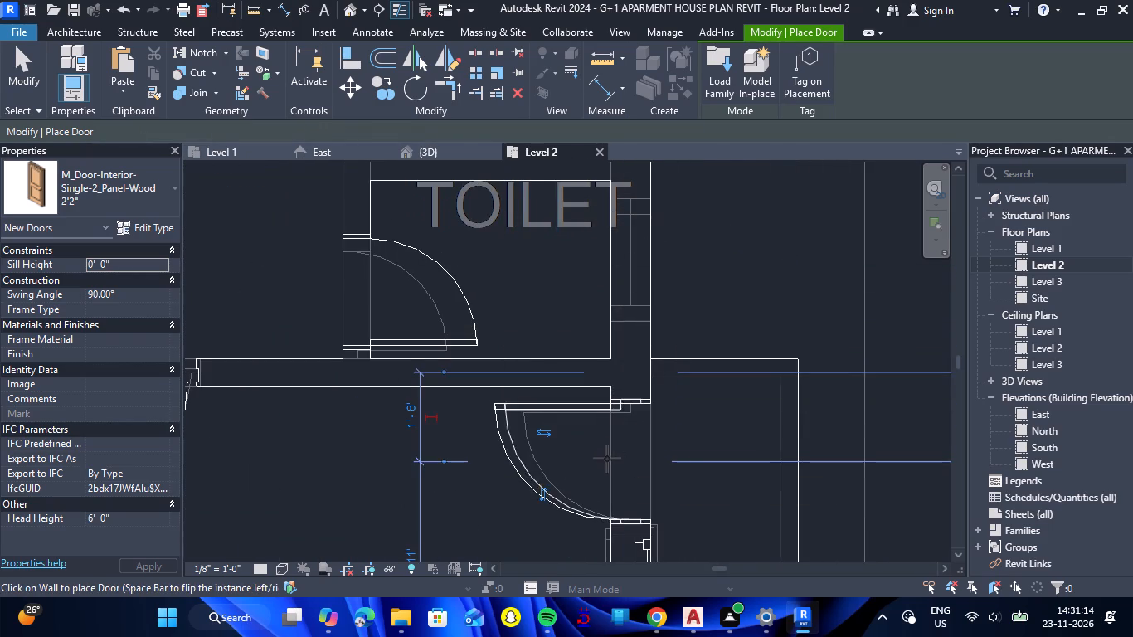
scroll(625, 431, "down", 16)
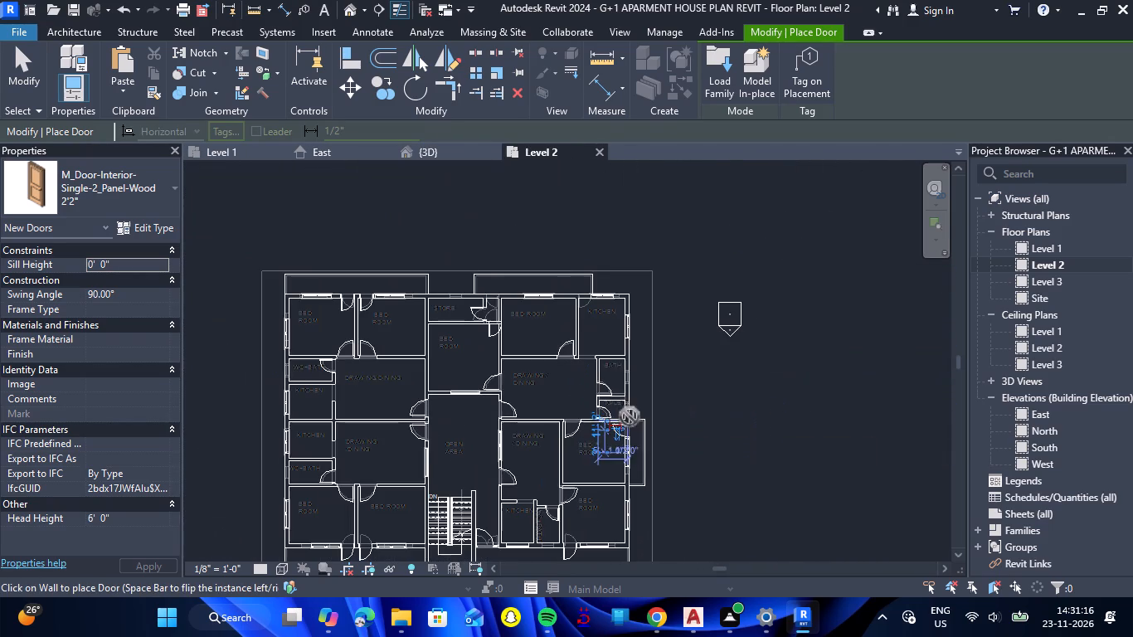
key("Escape")
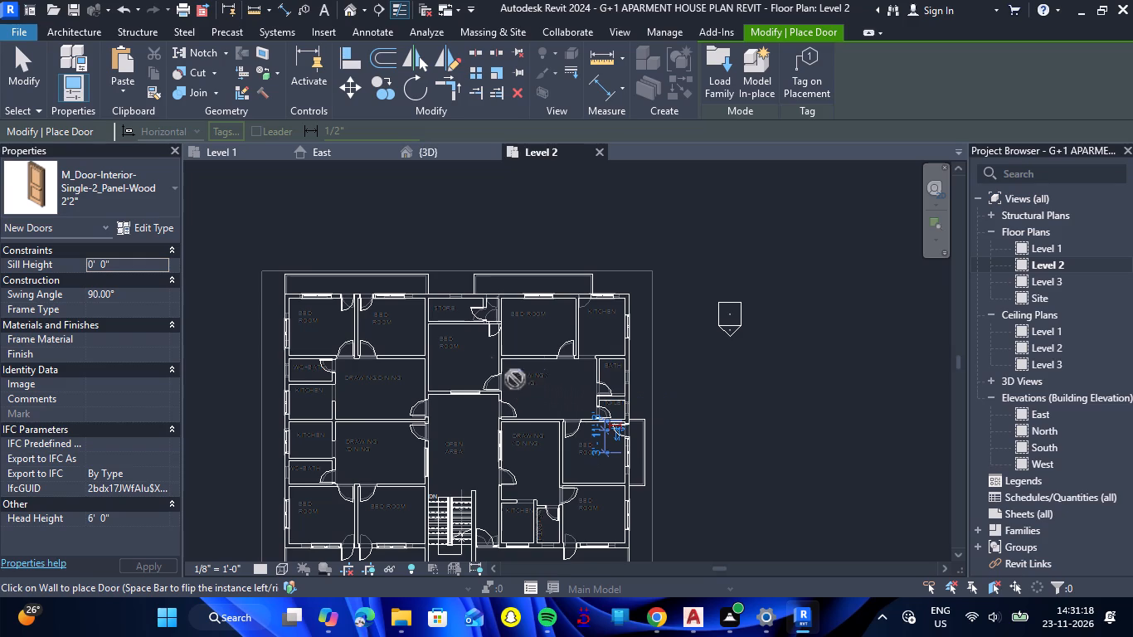
Place a 2'2" interior door in the balcony wall at the end of the passage beside the store.
scroll(472, 310, "up", 6)
scroll(521, 262, "up", 7)
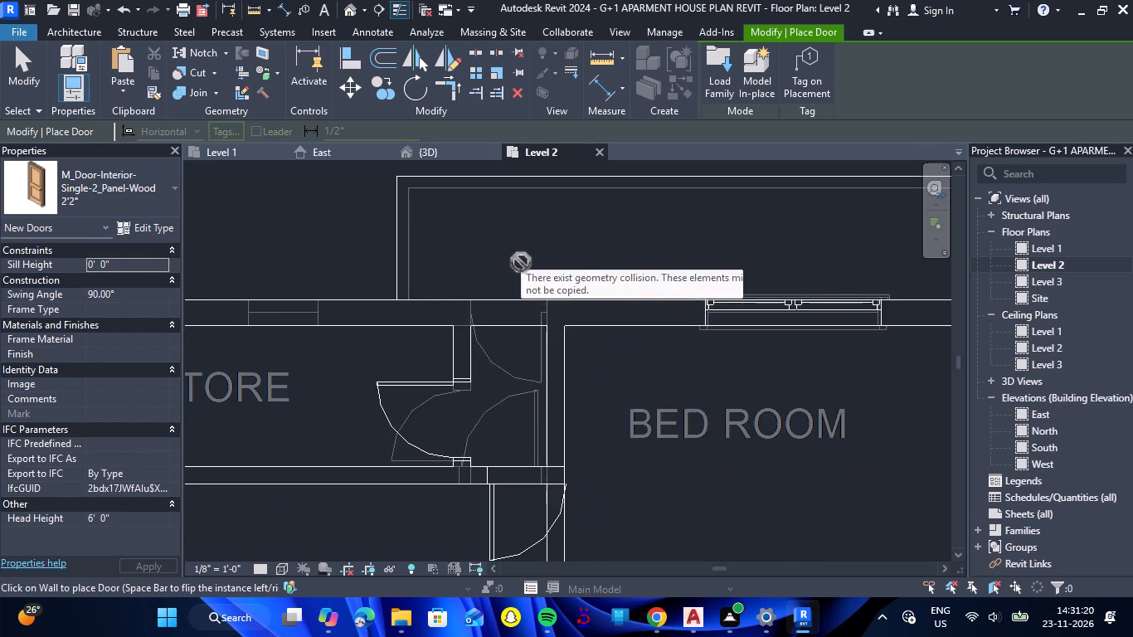
scroll(513, 280, "up", 4)
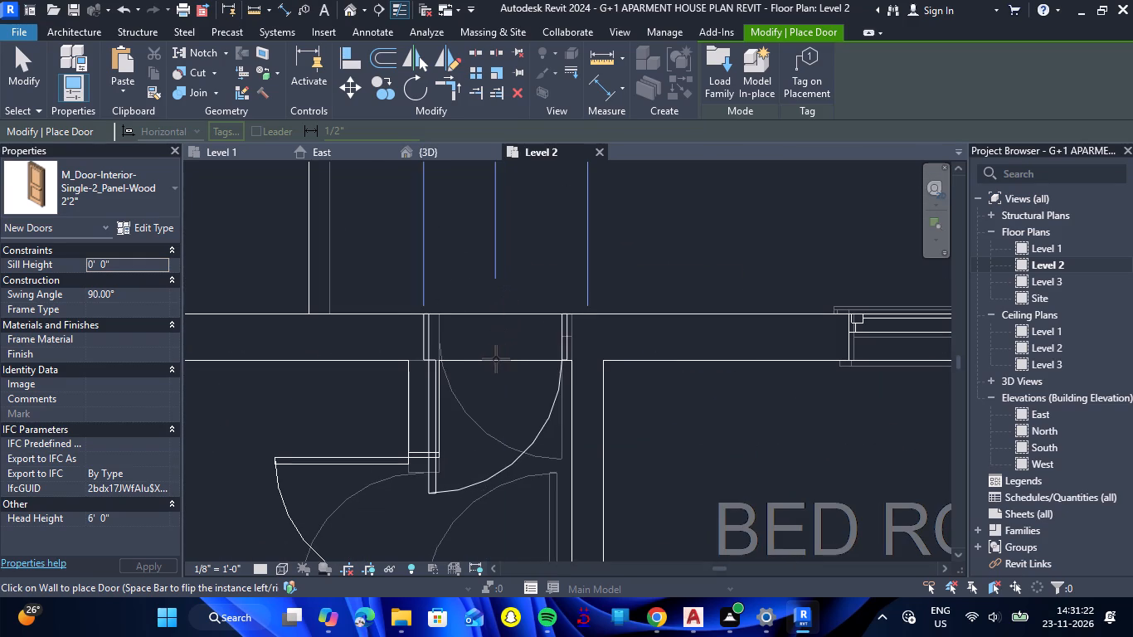
left_click(495, 359)
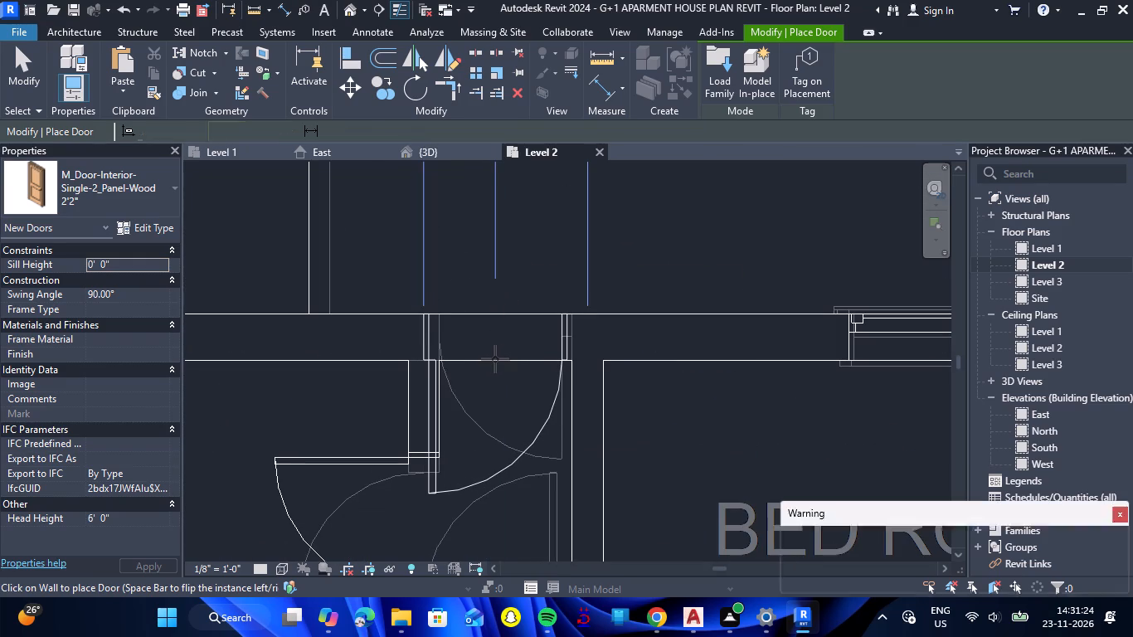
key("Escape")
key("Escape")
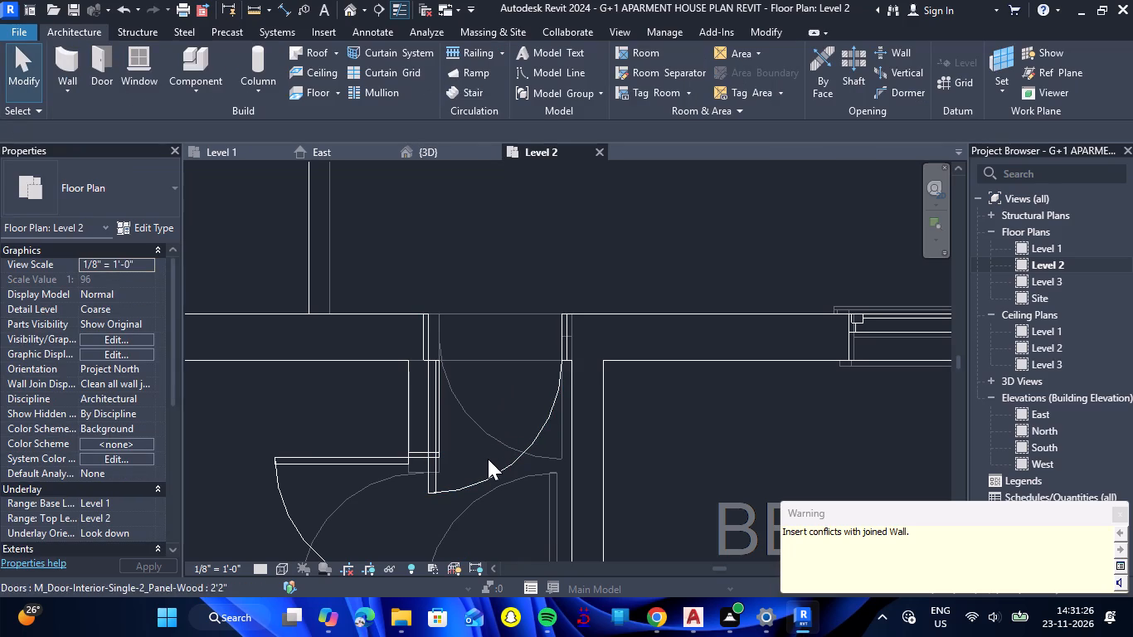
Flip the hinge side of the passage's balcony door and nudge it slightly toward the adjacent bedroom wall.
left_click(488, 459)
left_click(489, 467)
key("space")
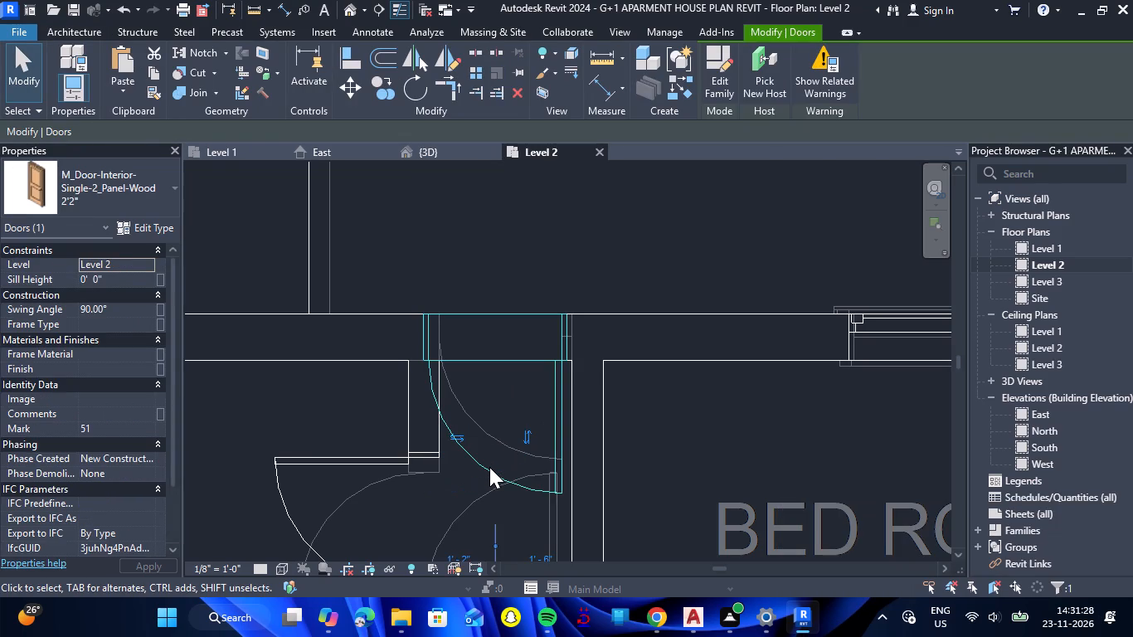
key("Right")
key("Escape")
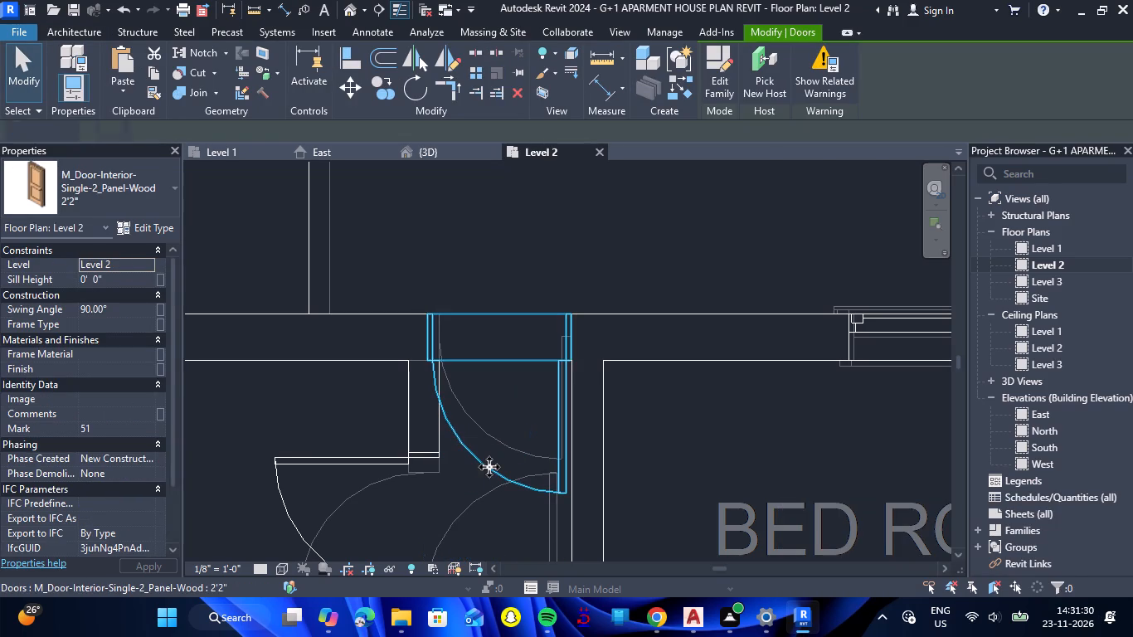
Flip the store door's hinge to the opposite jamb to follow the underlaid door swing.
scroll(552, 373, "down", 5)
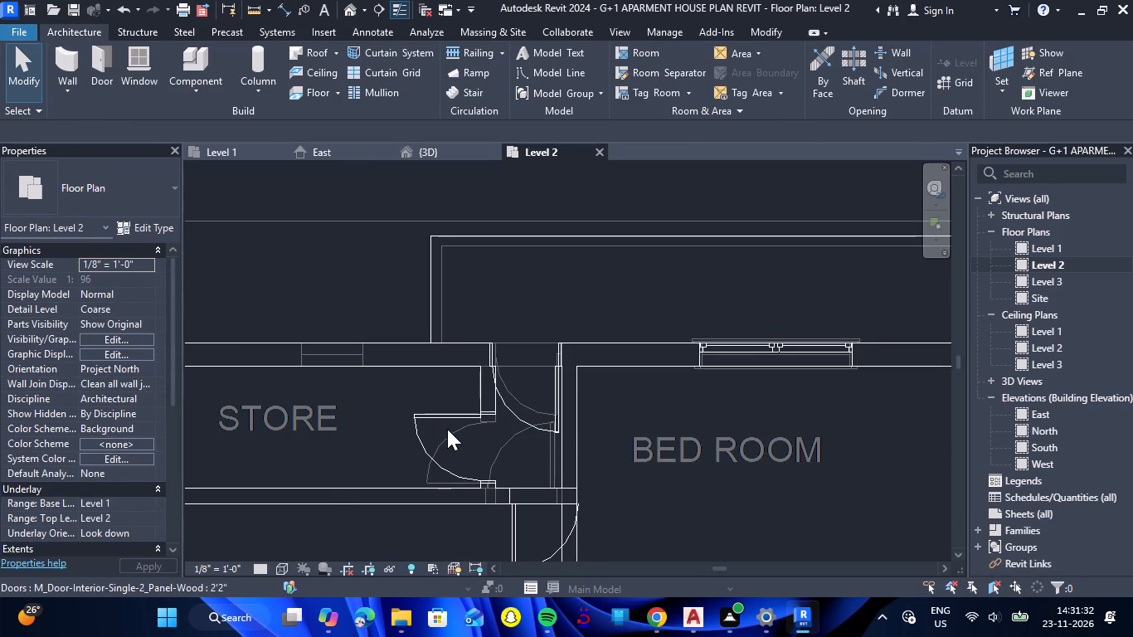
left_click(439, 411)
key("space")
Shift the door of the bedroom below the store toward its underlaid opening and flip its hinge side.
scroll(440, 409, "down", 5)
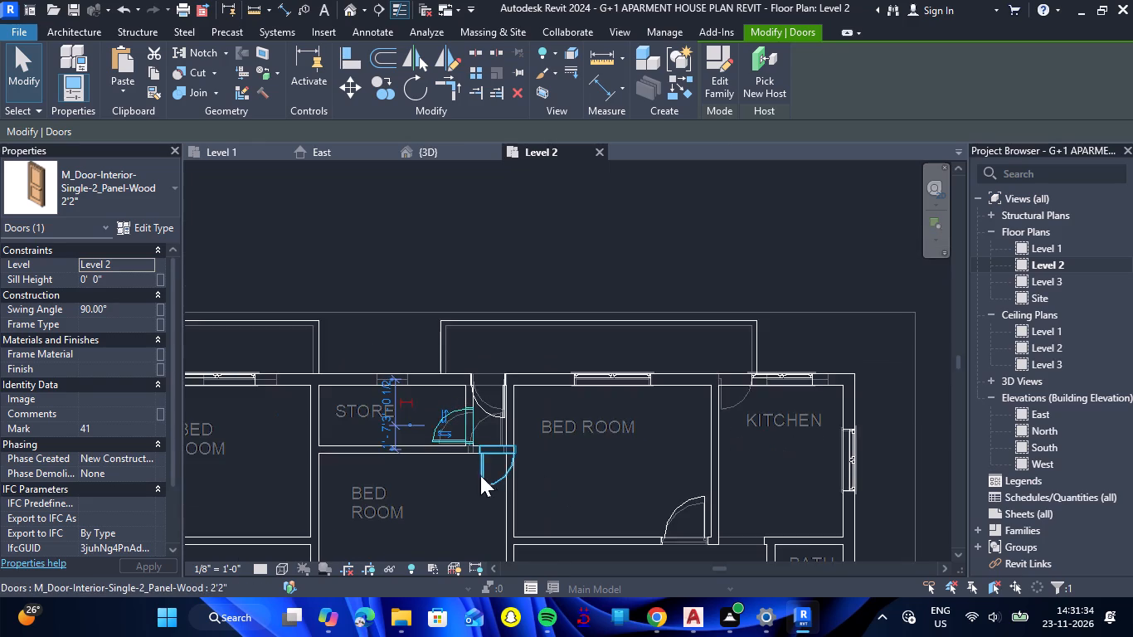
scroll(490, 489, "up", 5)
left_click(475, 476)
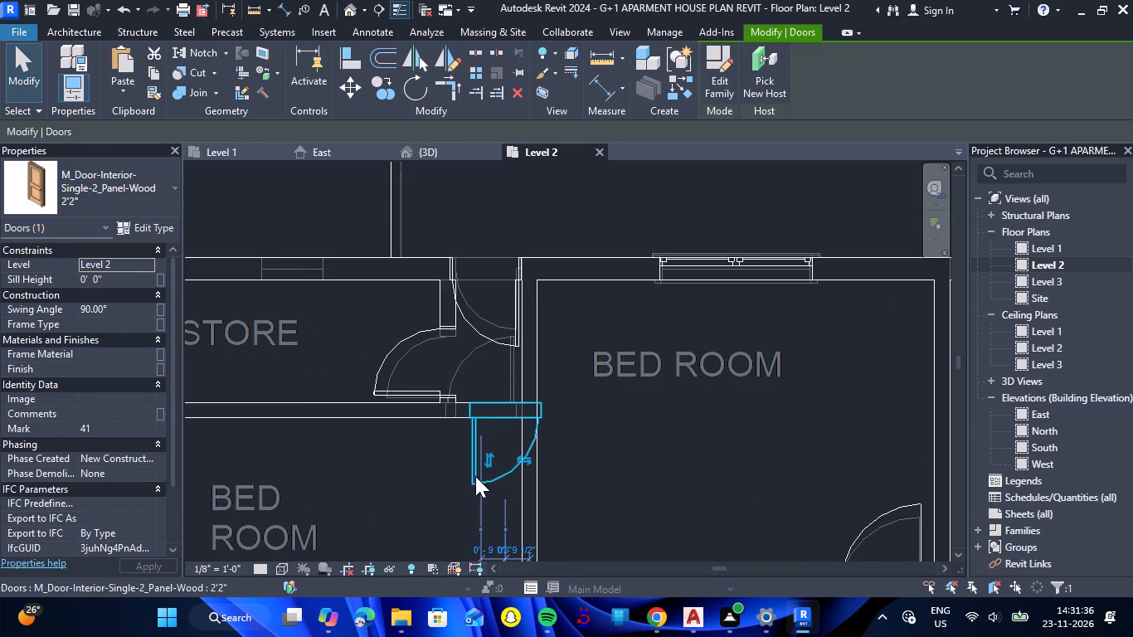
key("Left")
key("Left")
key("Left")
key("Left")
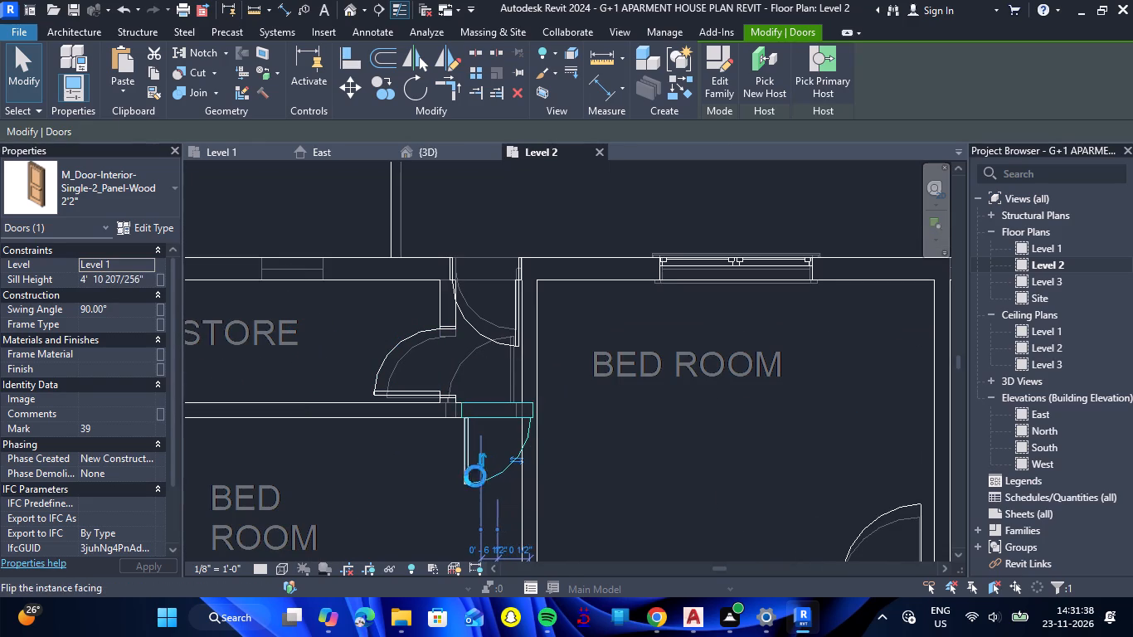
key("Left")
key("Escape")
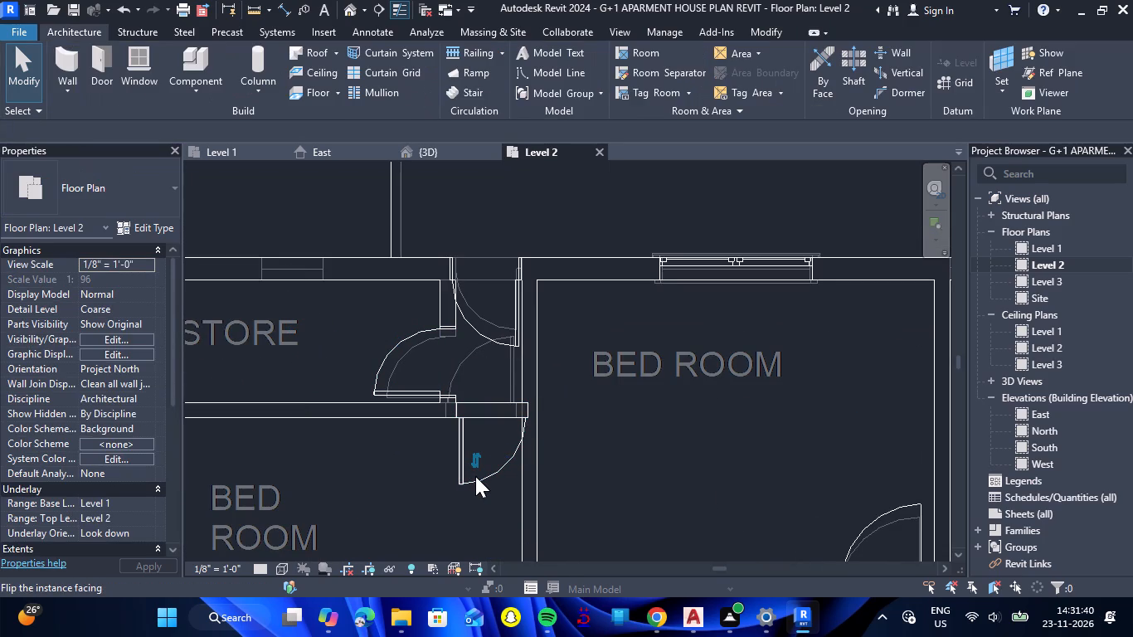
left_click(473, 468)
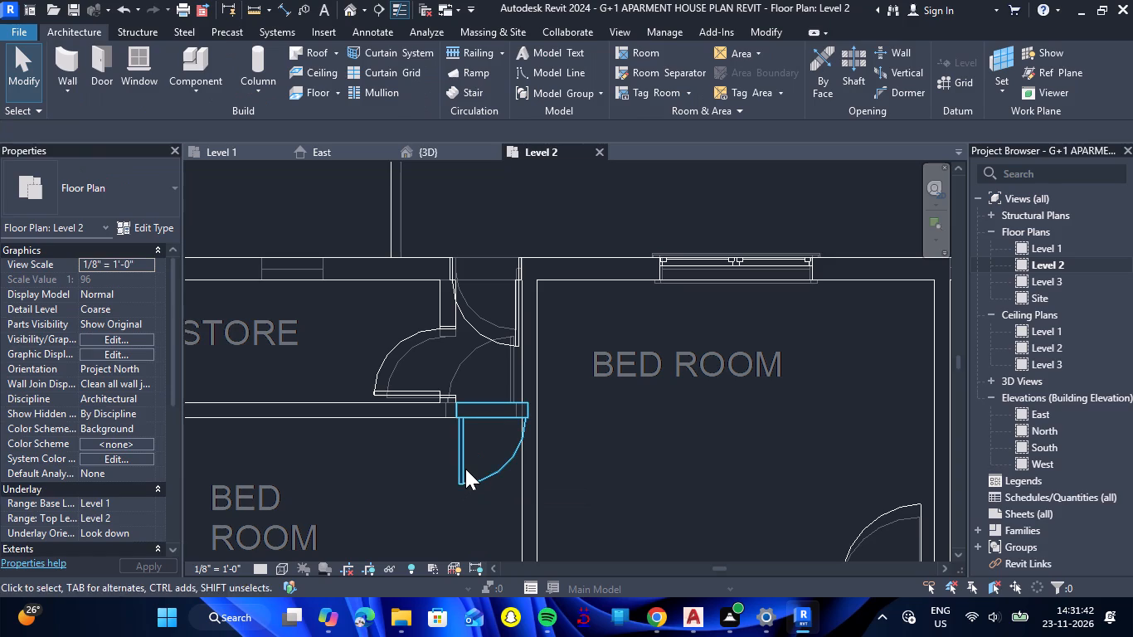
left_click(465, 469)
key("space")
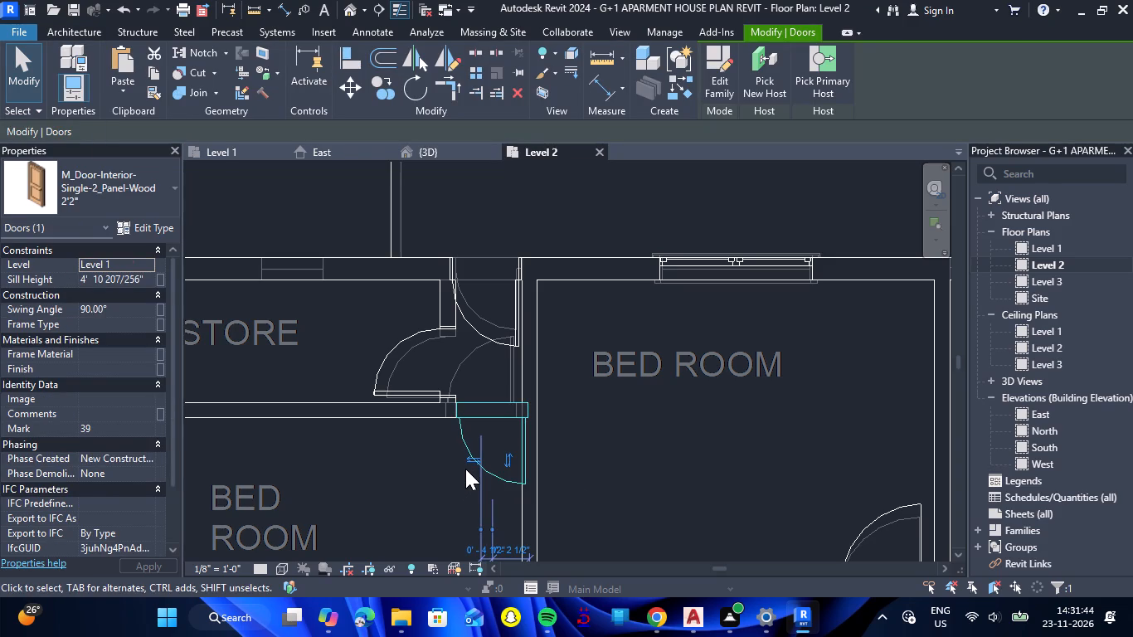
scroll(618, 403, "down", 2)
key("Escape")
Flip the hinge side of the corner bedroom's balcony door, beside the partition between the two bedrooms across from the stair side.
scroll(640, 360, "down", 6)
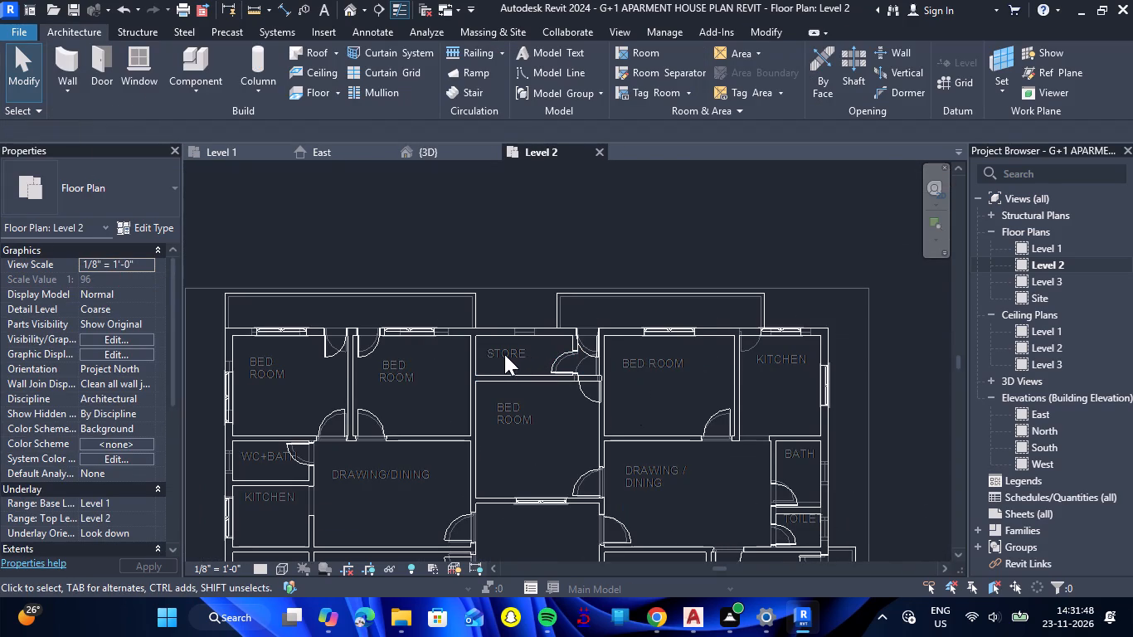
scroll(464, 357, "down", 1)
scroll(313, 324, "up", 5)
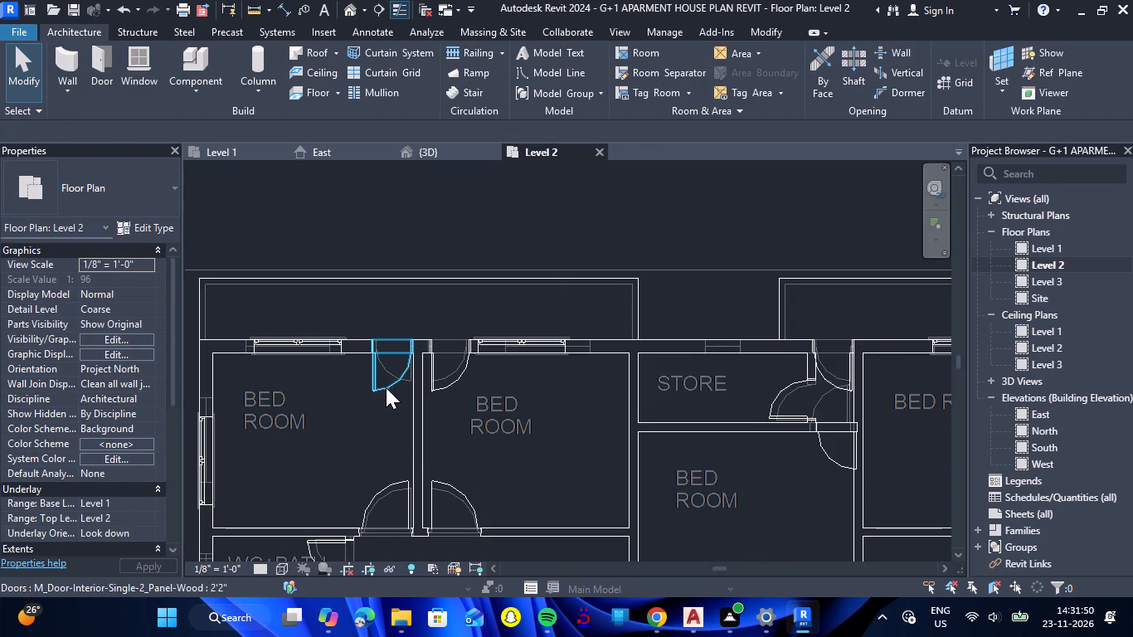
left_click(386, 387)
key("space")
Flip the two stair-side balcony doors so they swing into their bedrooms, each hinged beside the shared partition.
scroll(403, 366, "down", 11)
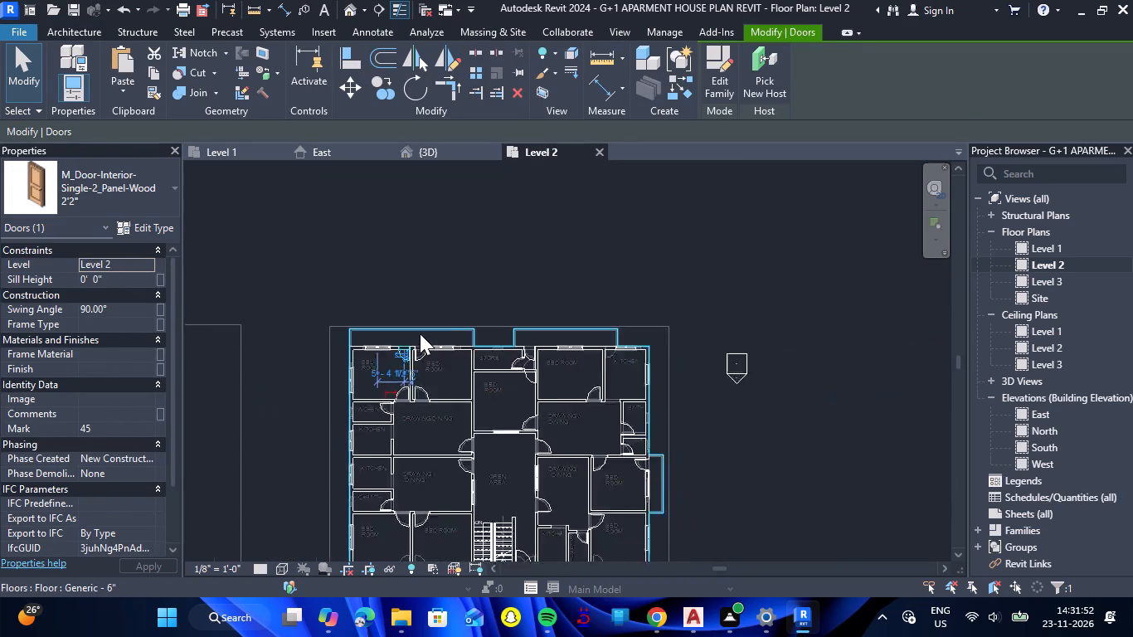
scroll(420, 333, "down", 1)
scroll(406, 489, "up", 14)
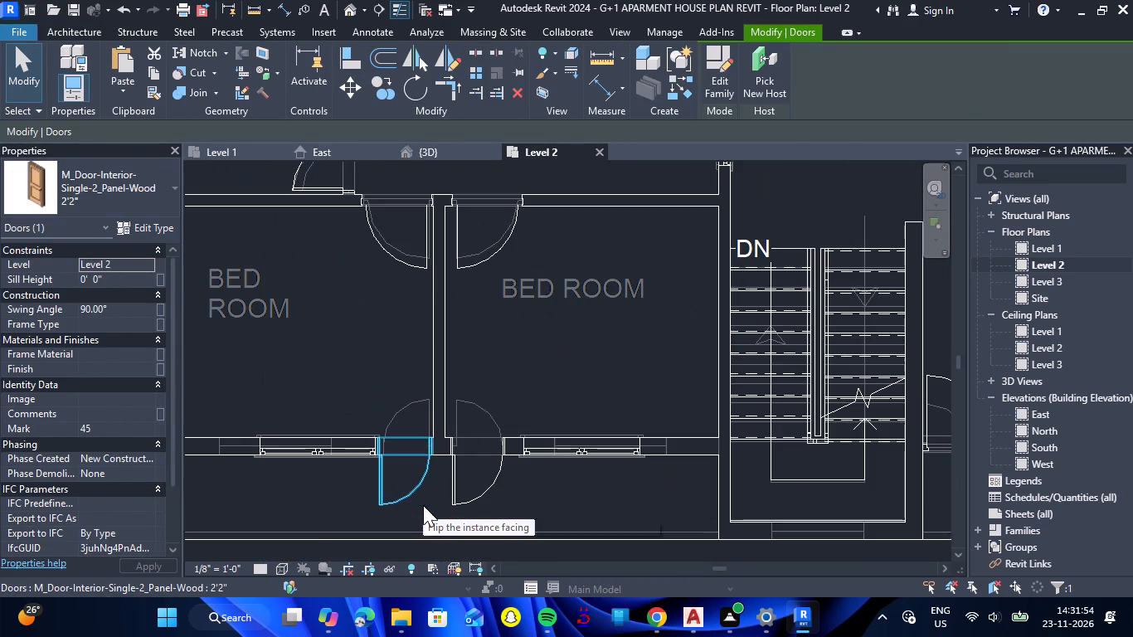
left_click(401, 496)
key("space")
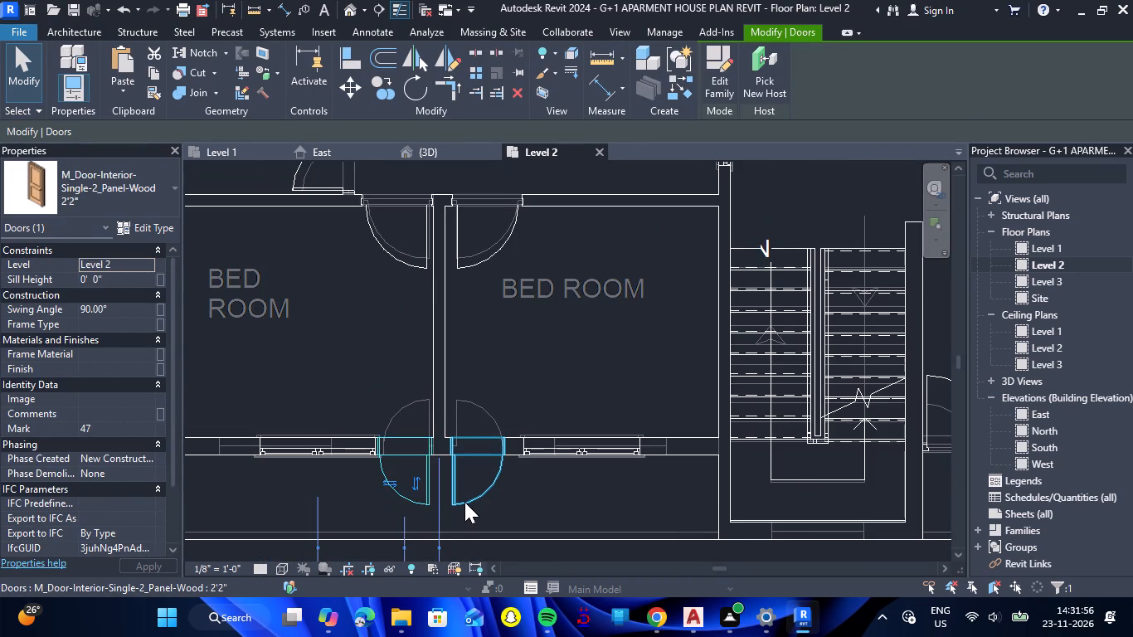
left_click(464, 502)
key("space")
key("space")
key("space")
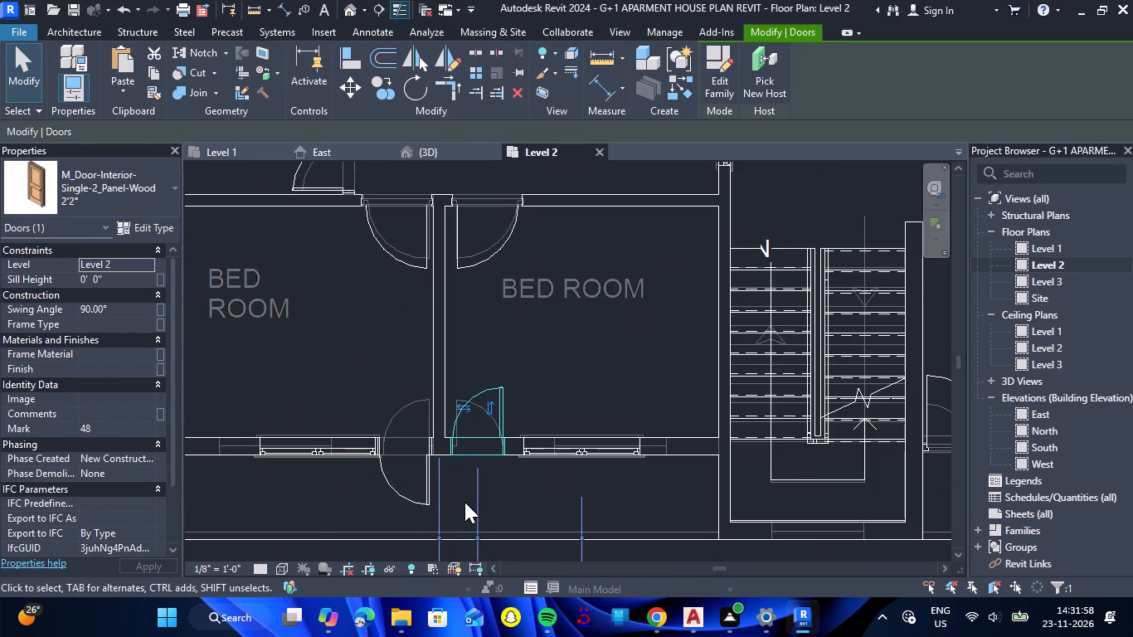
left_click(406, 498)
key("space")
Flip the balcony door of the bedroom beside the WC+Bath so it swings into the room over the underlay.
scroll(421, 397, "down", 6)
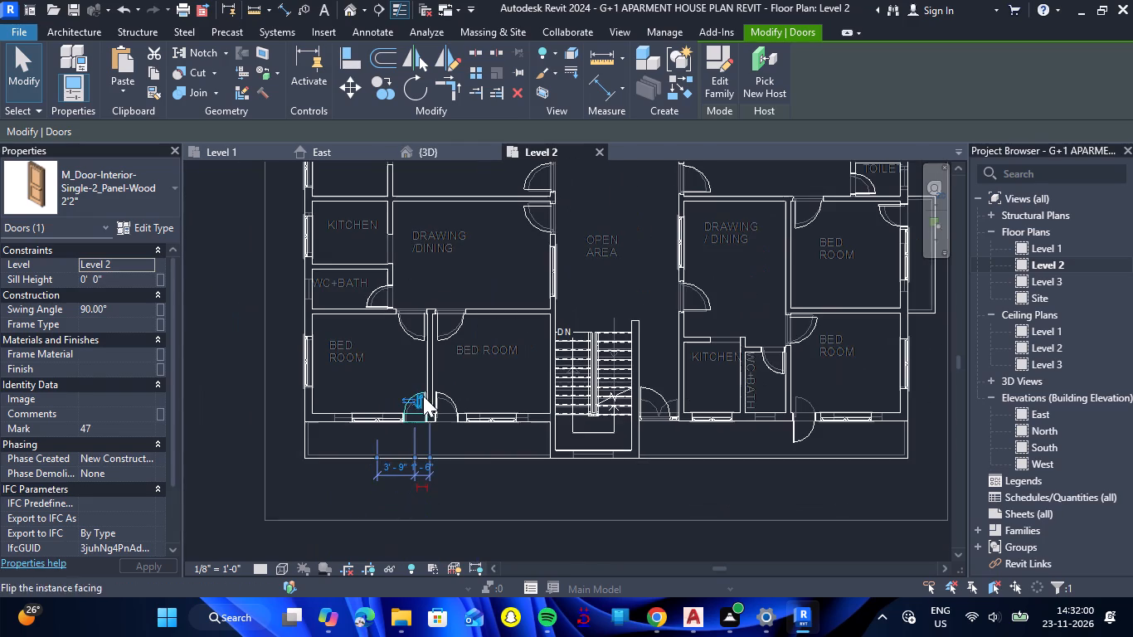
scroll(792, 442, "up", 4)
left_click(796, 440)
key("space")
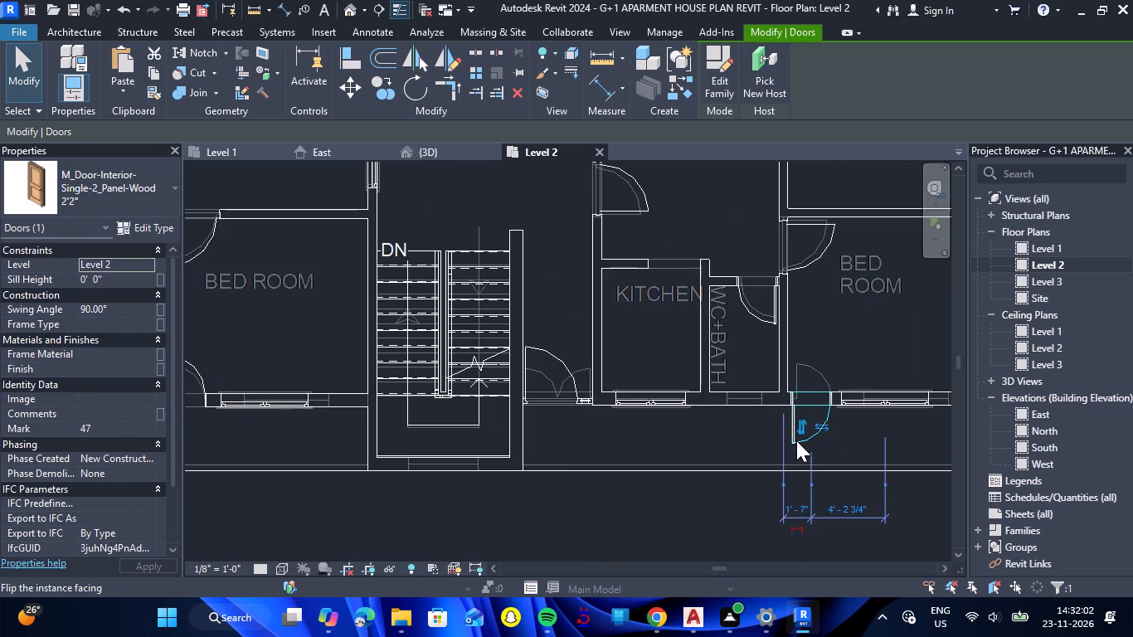
key("space")
key("space")
Place an M_Door-Interior-Single-2_Panel-Wood 2'2" door in the kitchen's balcony wall, beside the bedroom partition and over the underlaid opening.
scroll(792, 442, "down", 8)
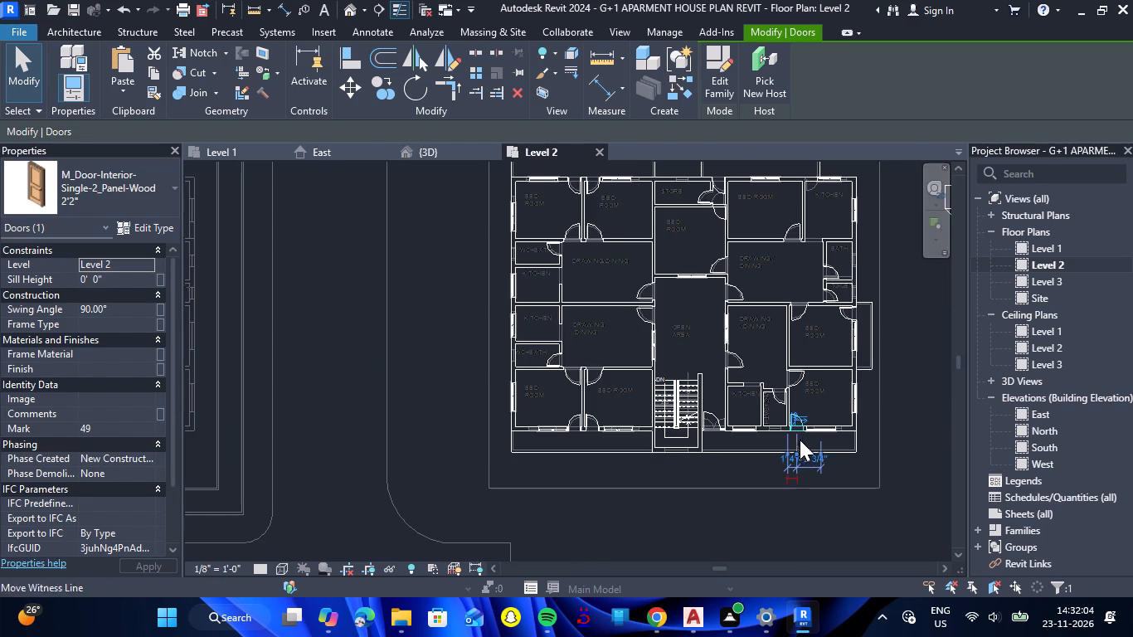
scroll(869, 310, "down", 2)
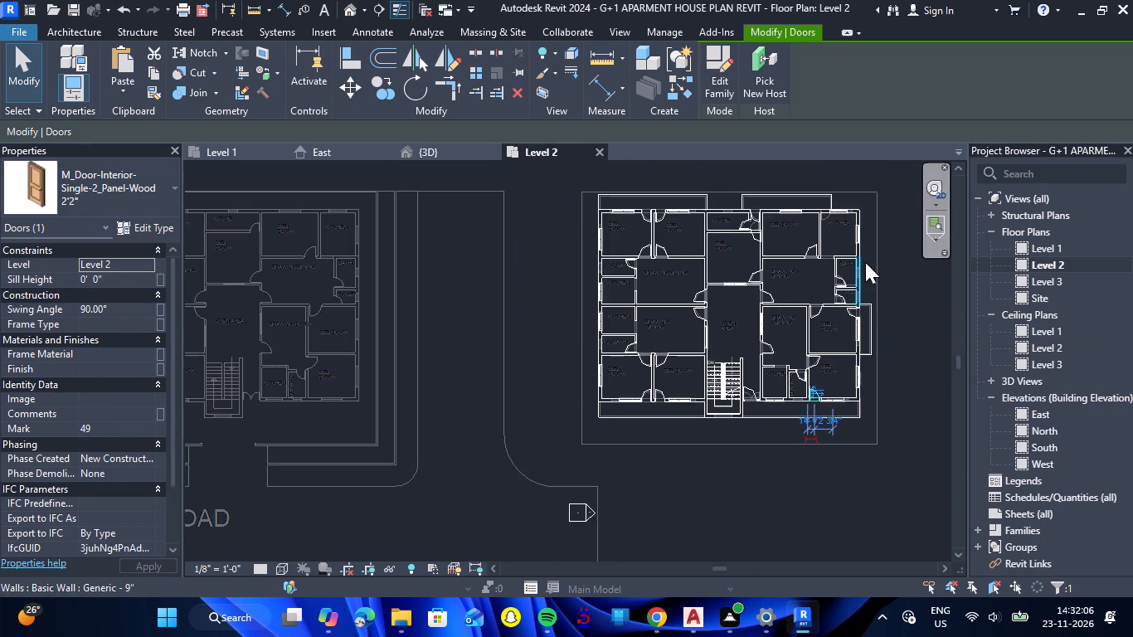
scroll(837, 195, "up", 11)
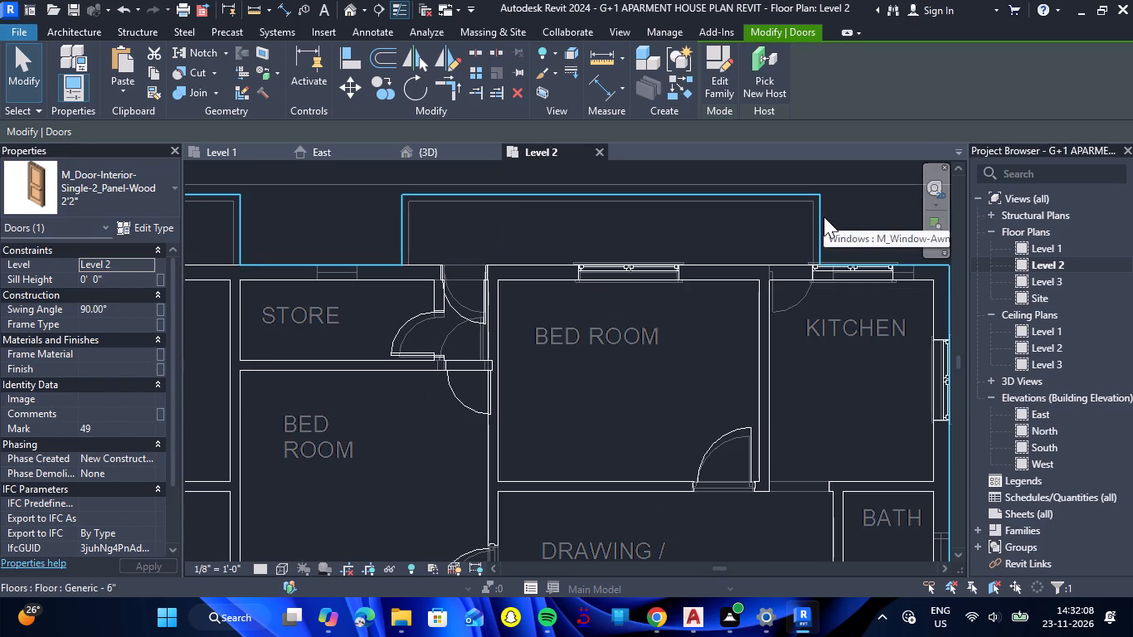
left_click(119, 196)
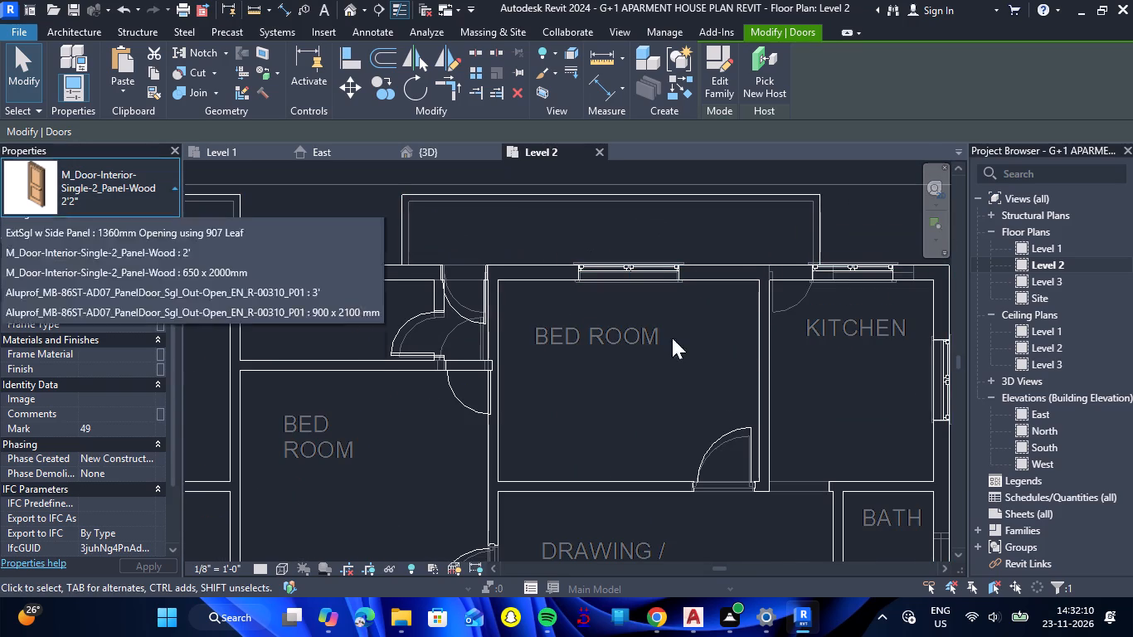
left_click(198, 254)
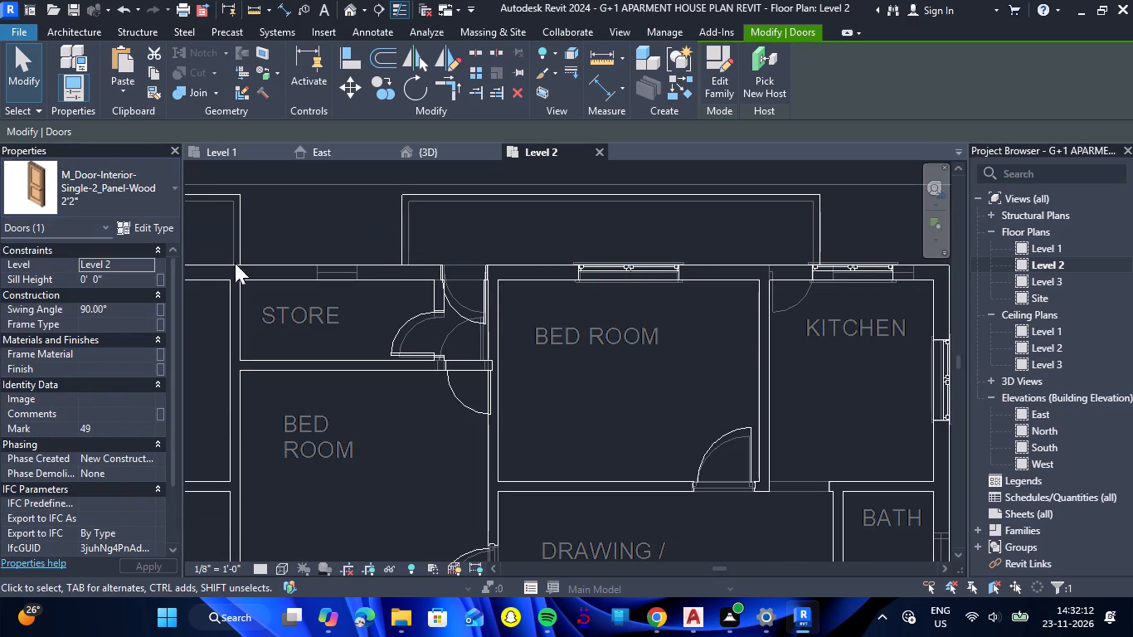
left_click(74, 27)
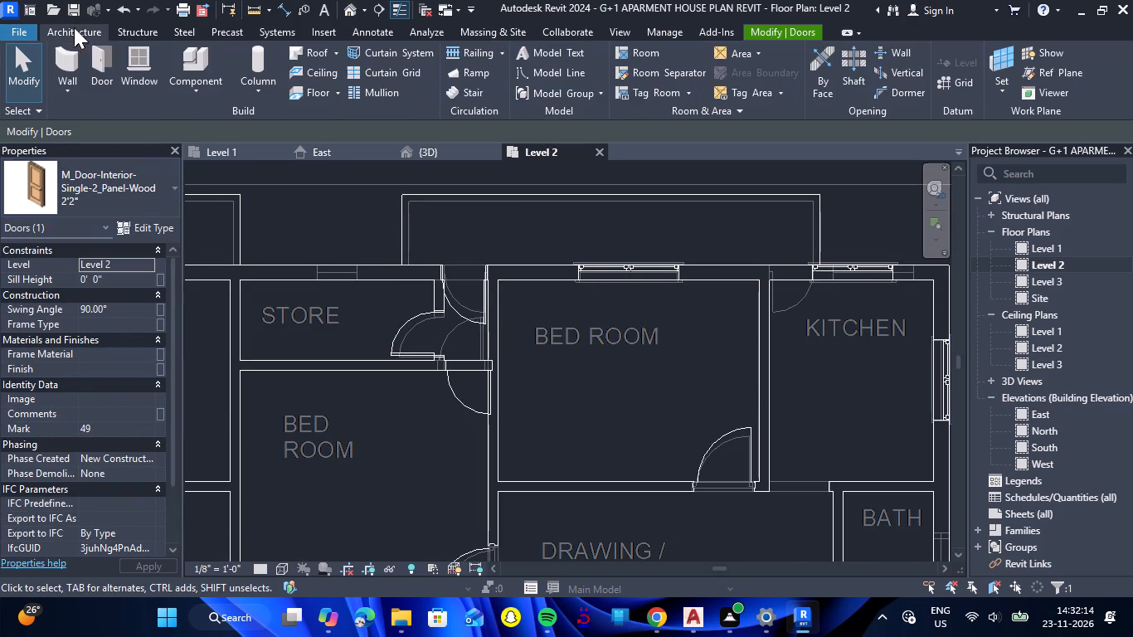
left_click(114, 56)
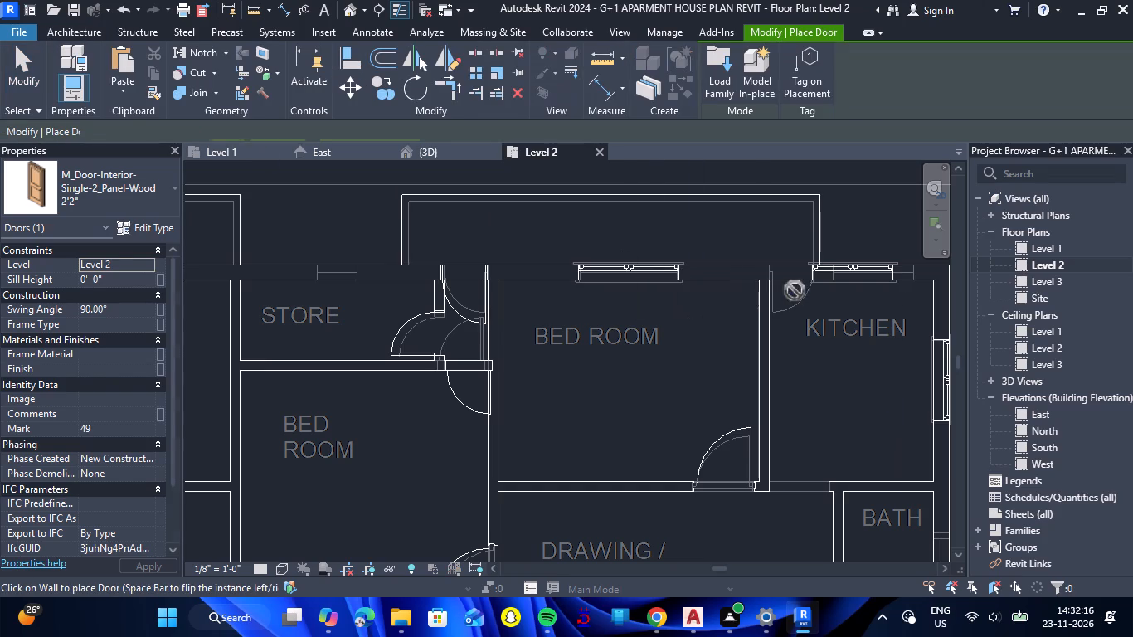
scroll(796, 283, "up", 5)
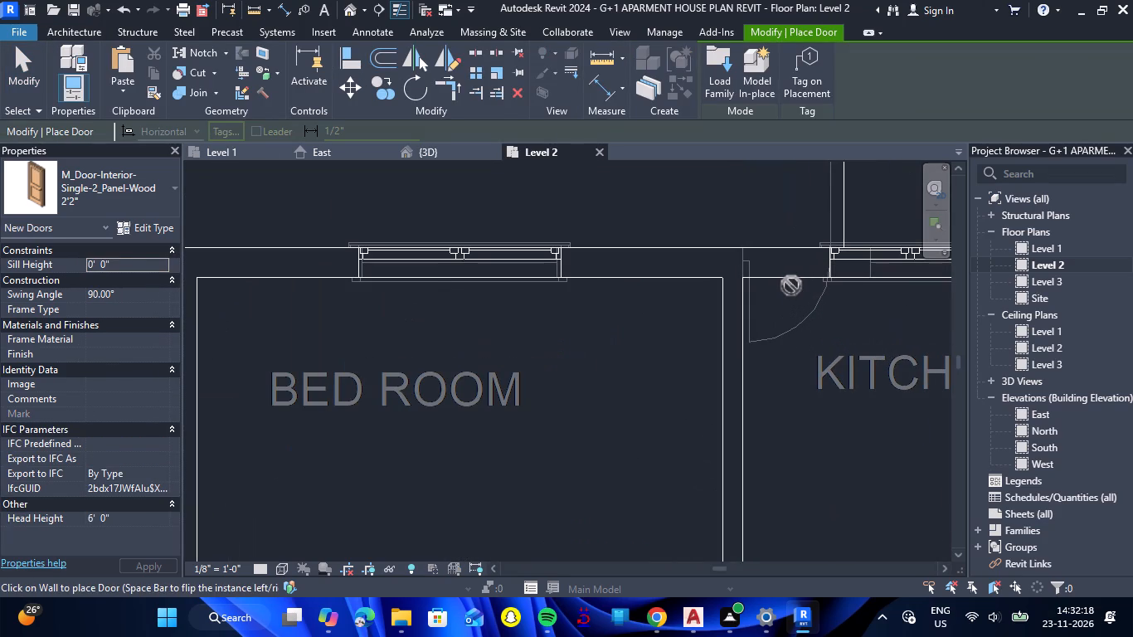
left_click(794, 284)
scroll(673, 299, "down", 4)
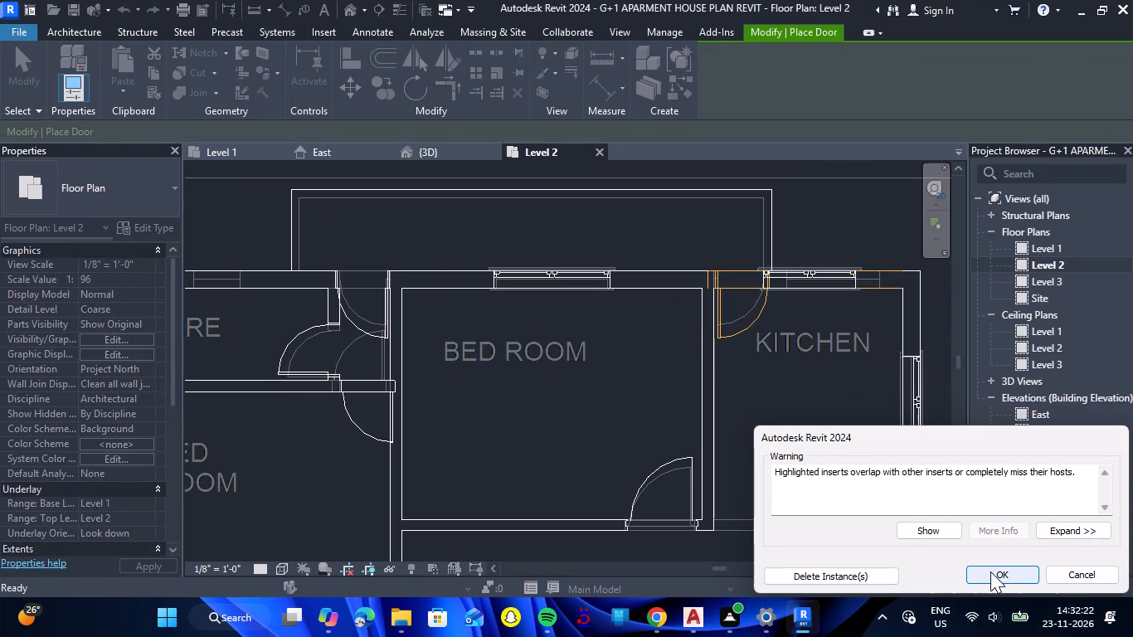
left_click(990, 571)
scroll(805, 361, "up", 3)
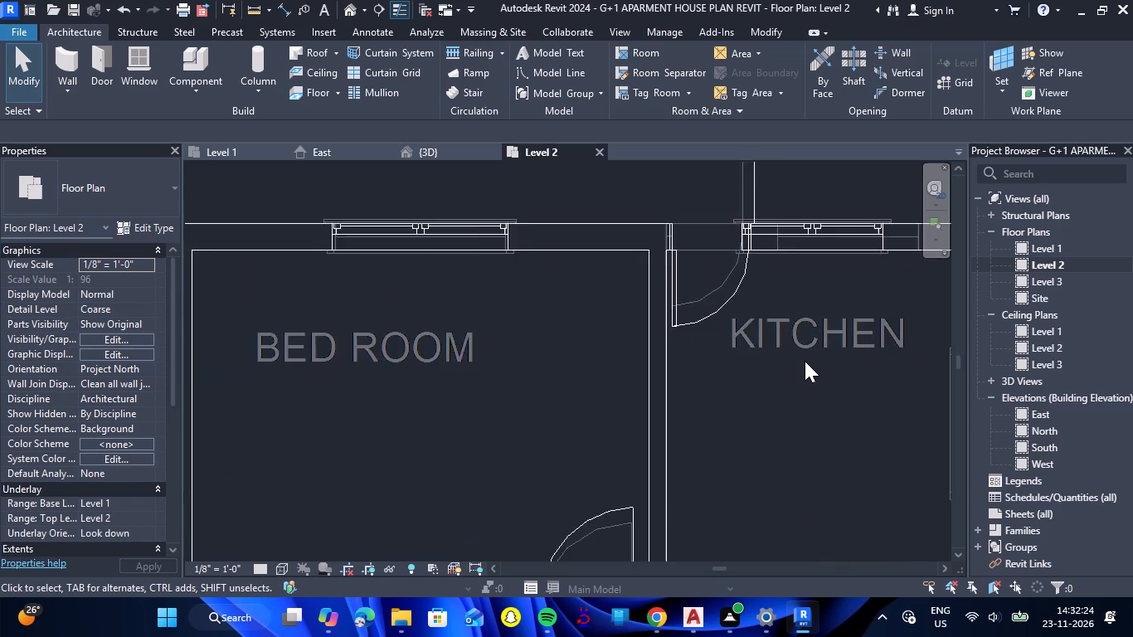
scroll(805, 361, "down", 3)
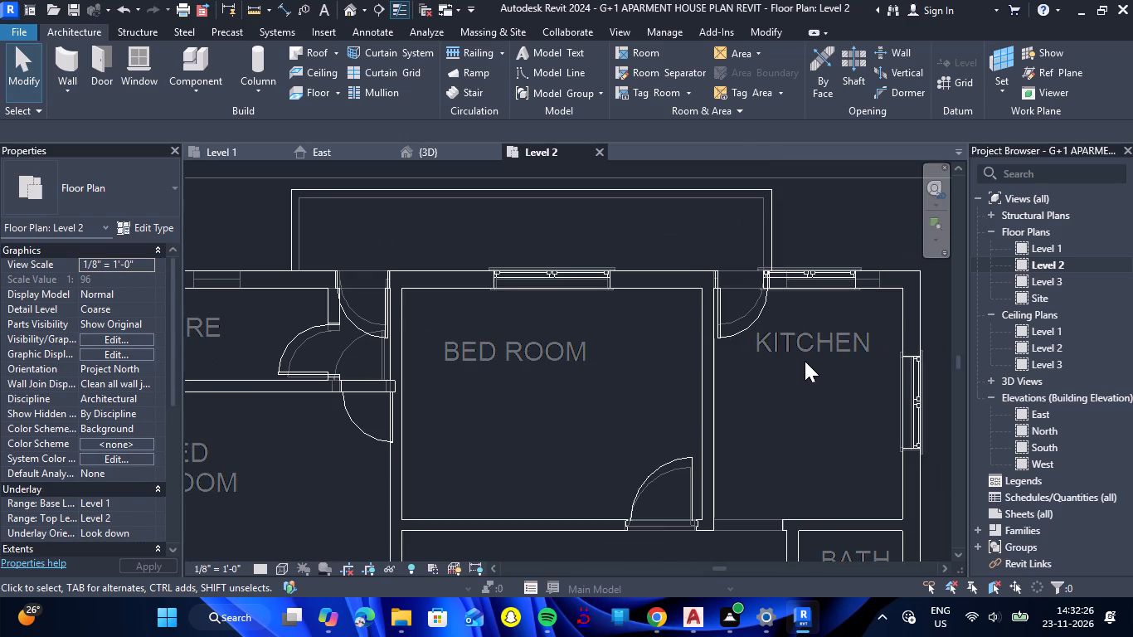
key("Escape")
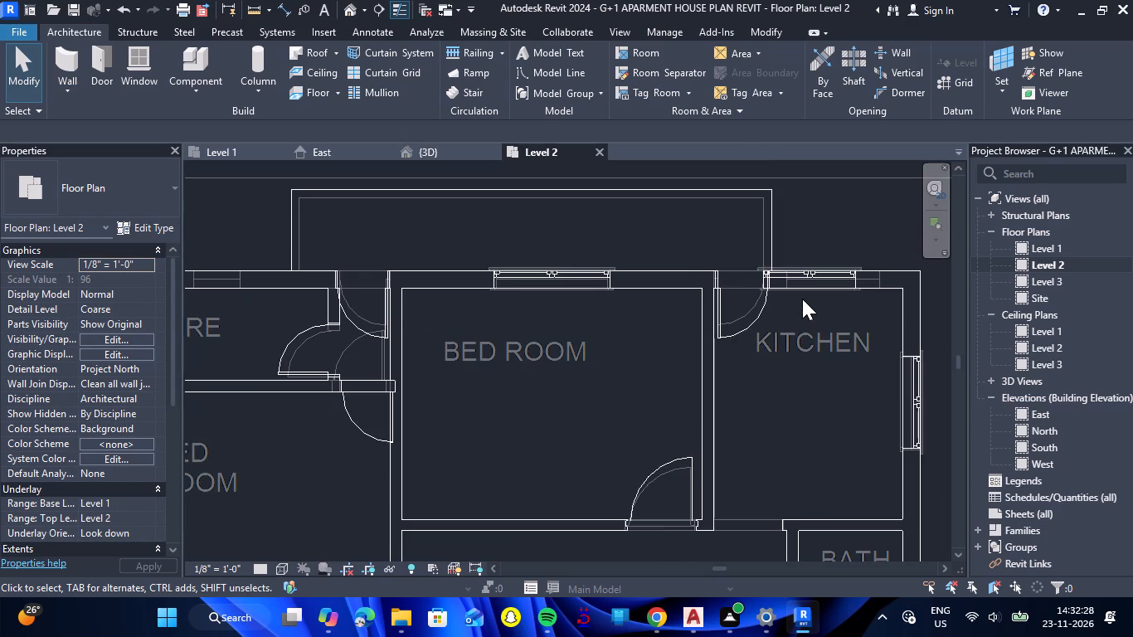
key("Escape")
Nudge the kitchen's 4' balcony-wall window away from the new door, toward the building's outer corner.
left_click(811, 289)
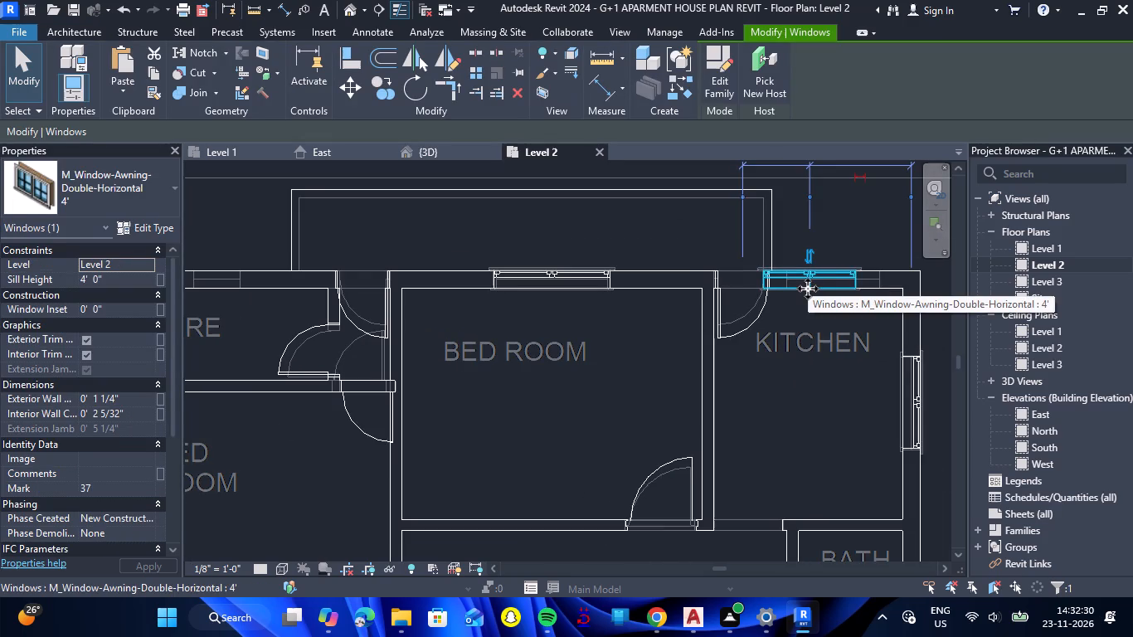
key("Right")
key("Right")
key("Right")
key("Right")
key("Right")
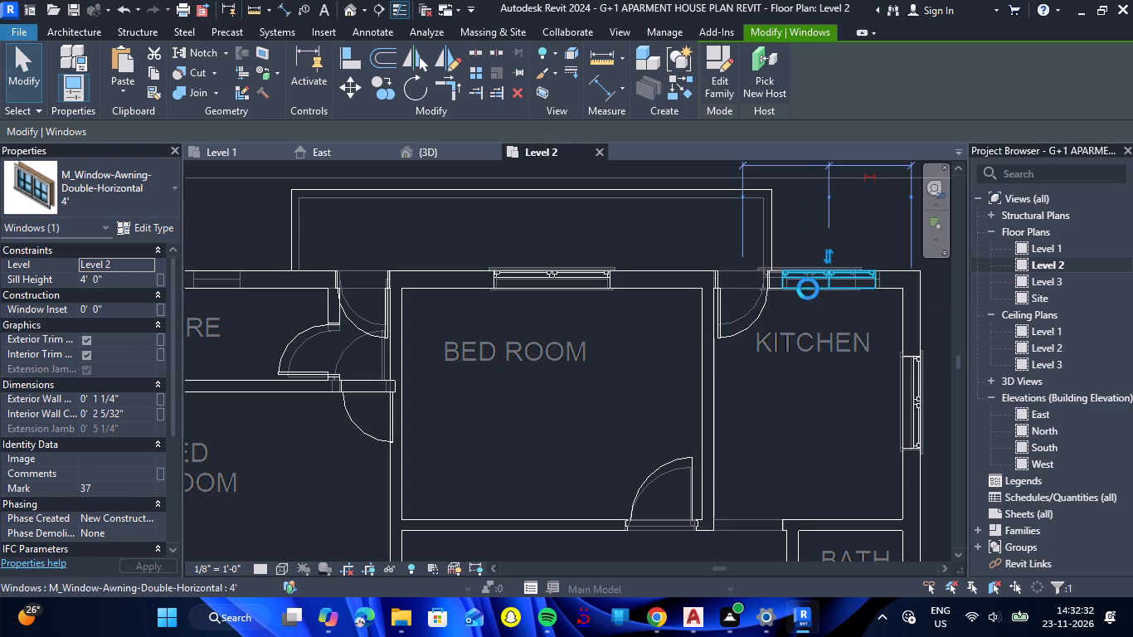
key("Right")
key("Escape")
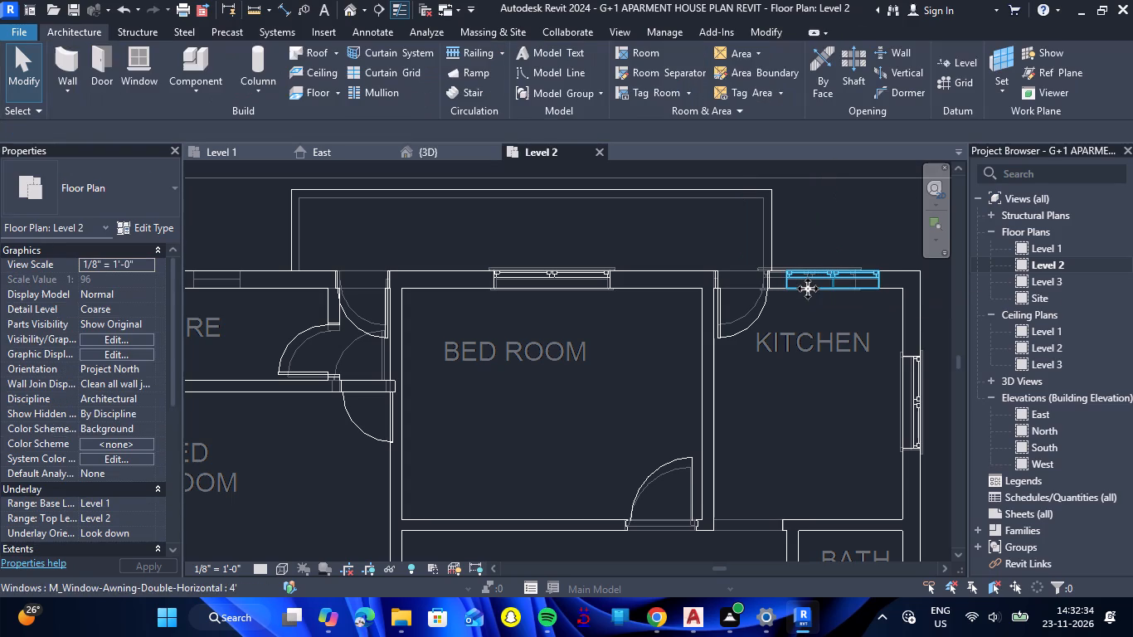
Nudge the 5' balcony-wall window of the bedroom beside the store away from its balcony door, into line with the underlaid opening.
scroll(807, 326, "down", 6)
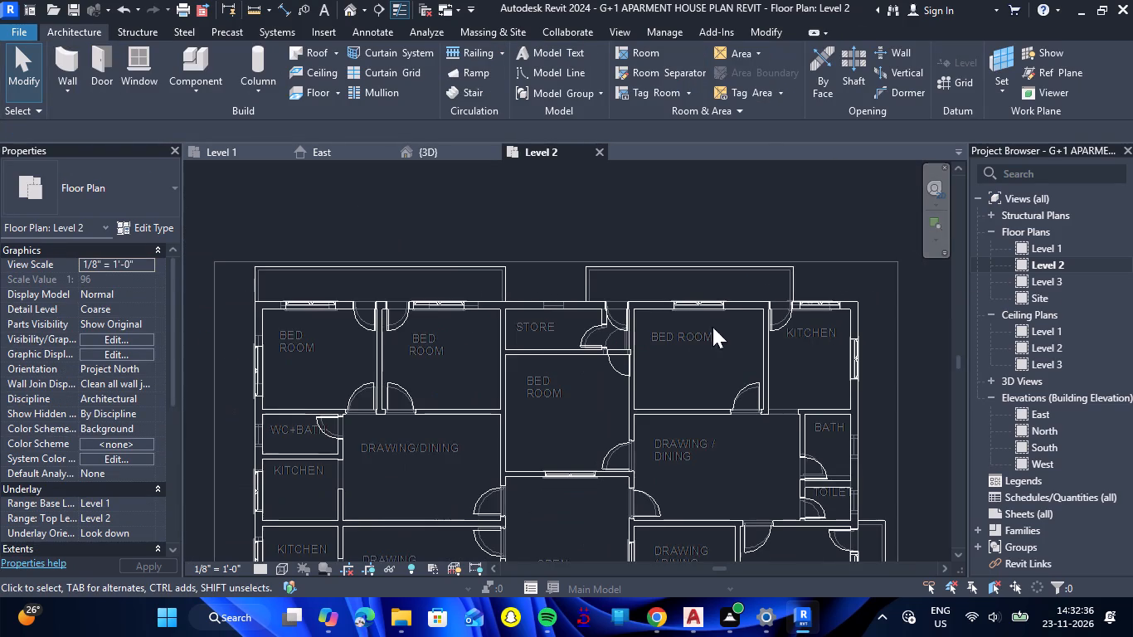
scroll(673, 302, "up", 6)
scroll(673, 302, "down", 6)
scroll(394, 315, "up", 8)
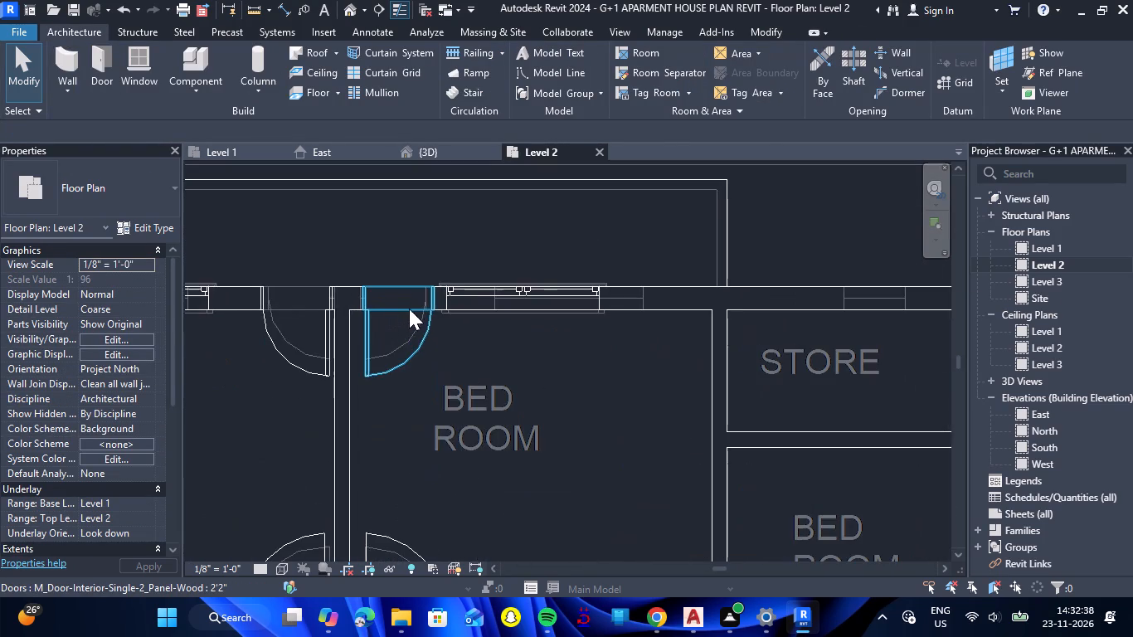
scroll(426, 298, "up", 4)
left_click(494, 324)
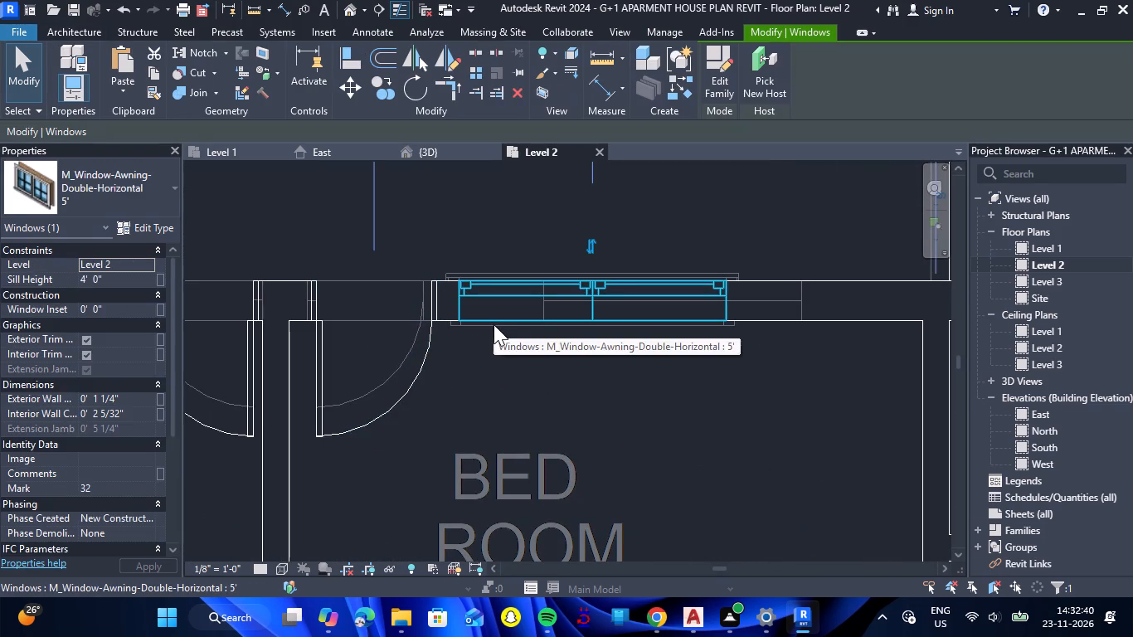
key("Right")
key("Right")
key("Right")
key("Right")
key("Right")
key("Right")
key("Right")
key("Right")
key("Right")
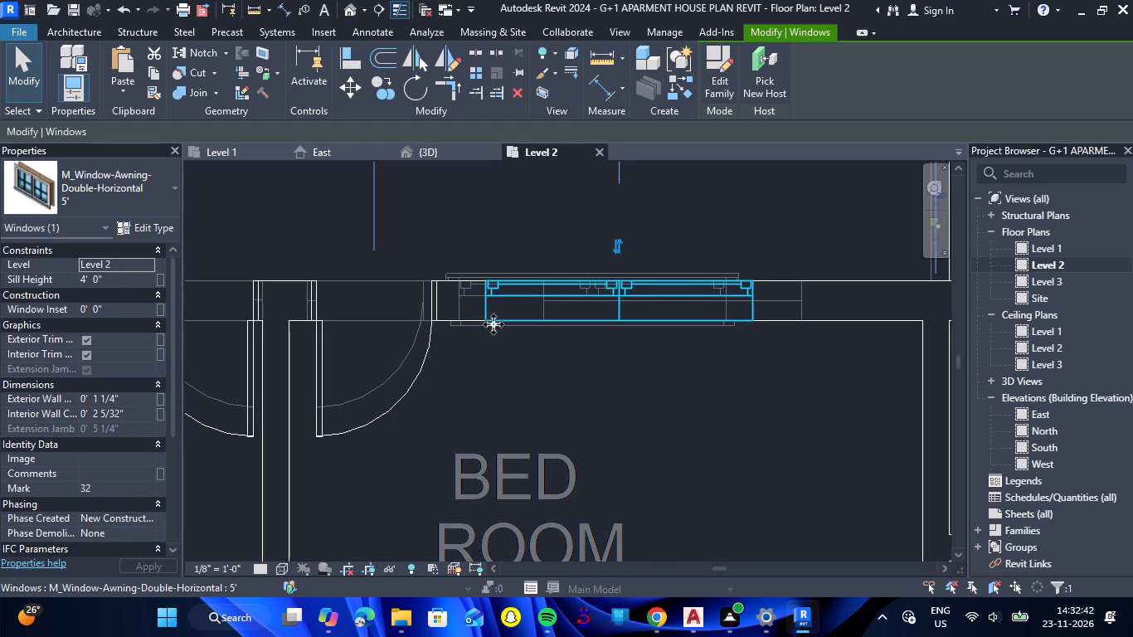
key("Right")
key("Right")
key("Right")
key("Right")
key("Right")
key("Right")
key("Right")
key("Right")
key("Right")
key("Right")
key("Right")
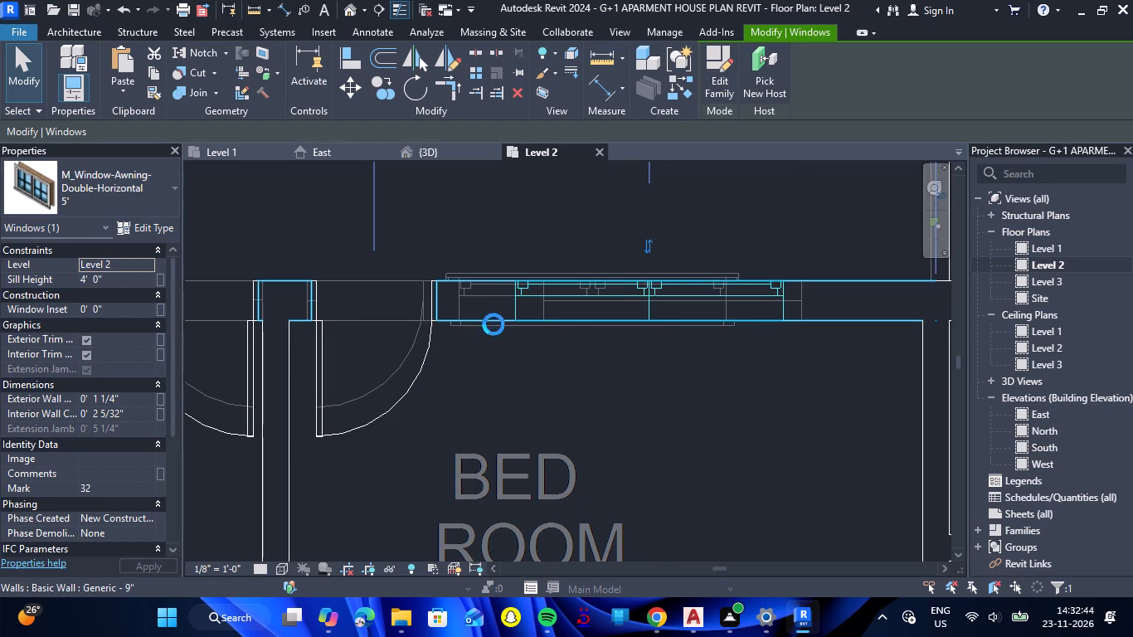
key("Right")
key("Right")
key("Right")
key("Escape")
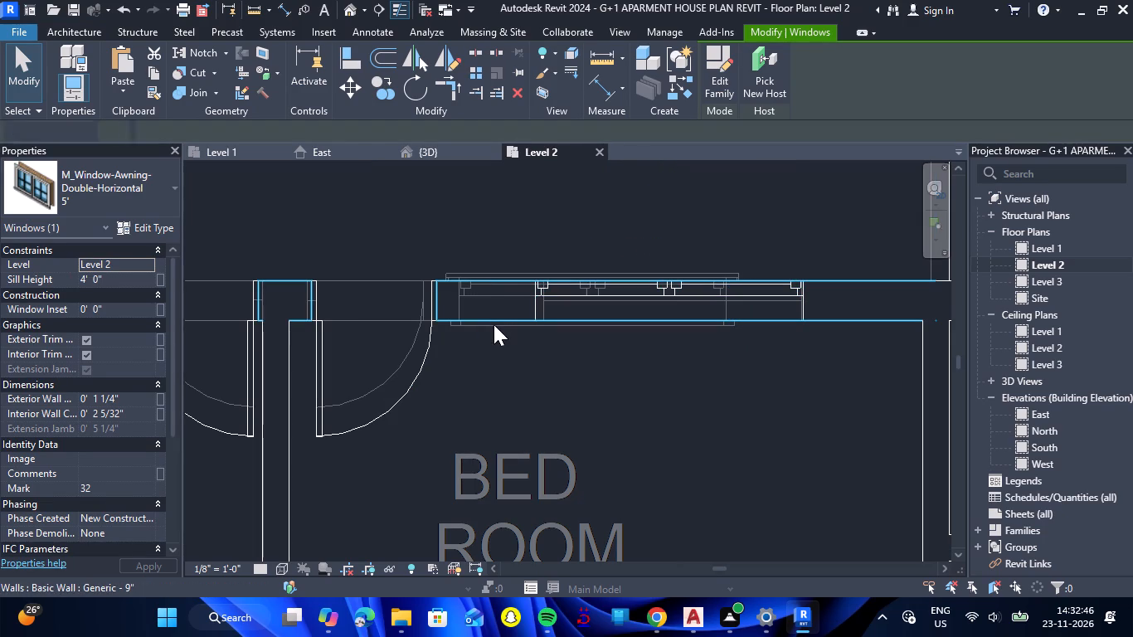
Nudge the adjoining corner bedroom's 5' balcony-wall window away from its door, into line with the underlaid opening.
scroll(494, 326, "down", 7)
scroll(207, 321, "up", 7)
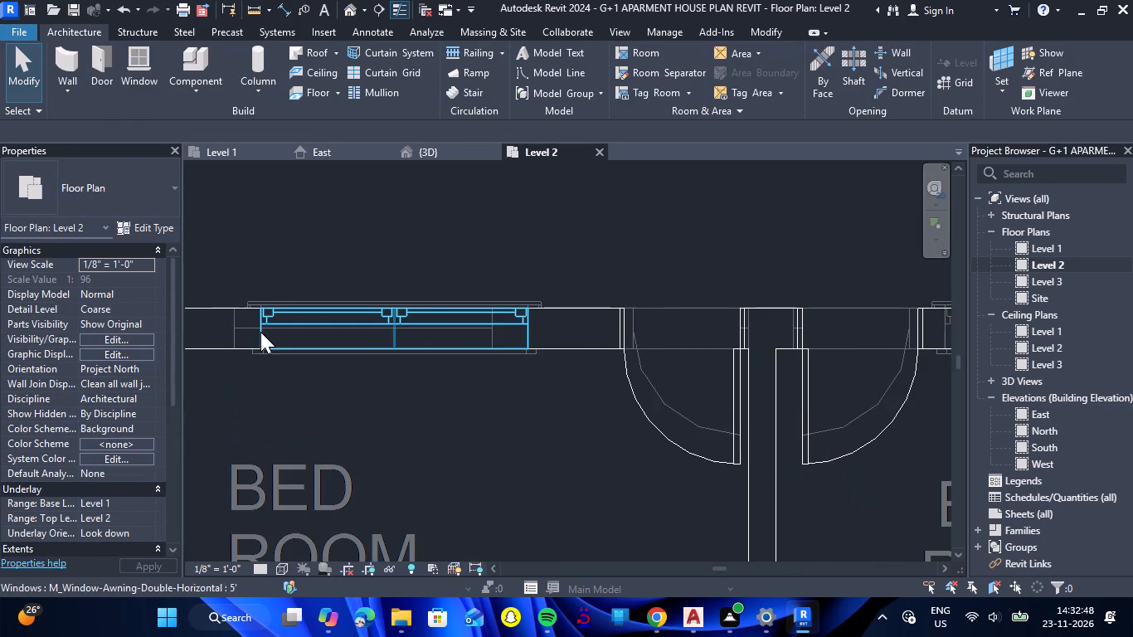
left_click(267, 334)
key("Left")
key("Left")
key("Left")
key("Left")
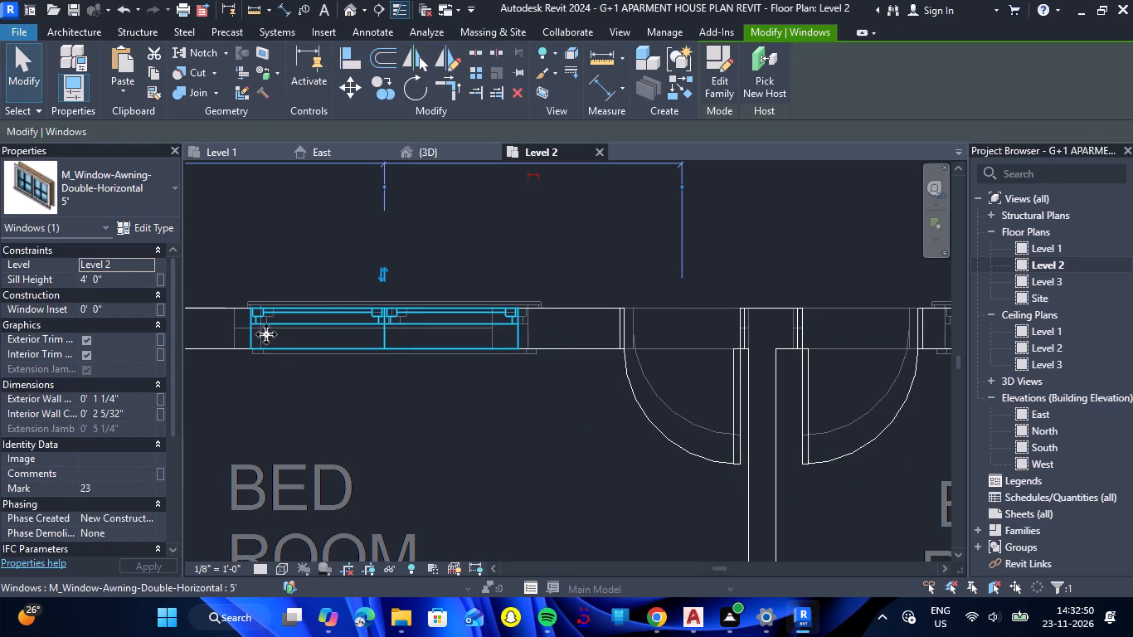
key("Left")
key("Left")
key("Left")
key("Left")
key("Escape")
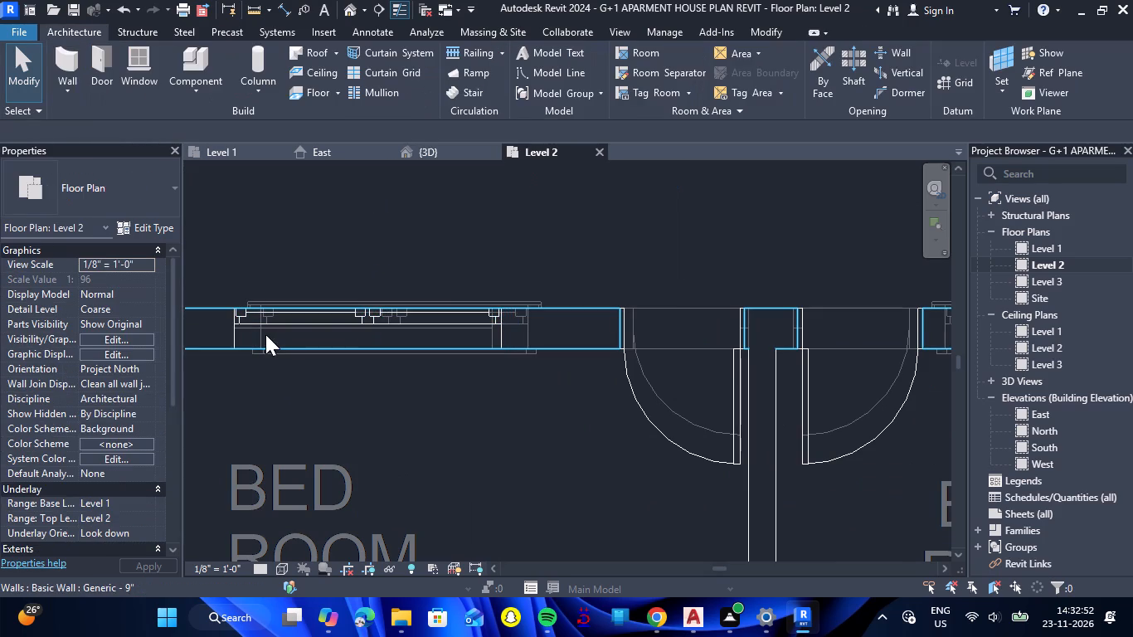
Nudge the same corner bedroom's 5' side-wall window toward the balcony end, into line with the underlaid opening.
scroll(288, 351, "down", 8)
scroll(235, 518, "up", 6)
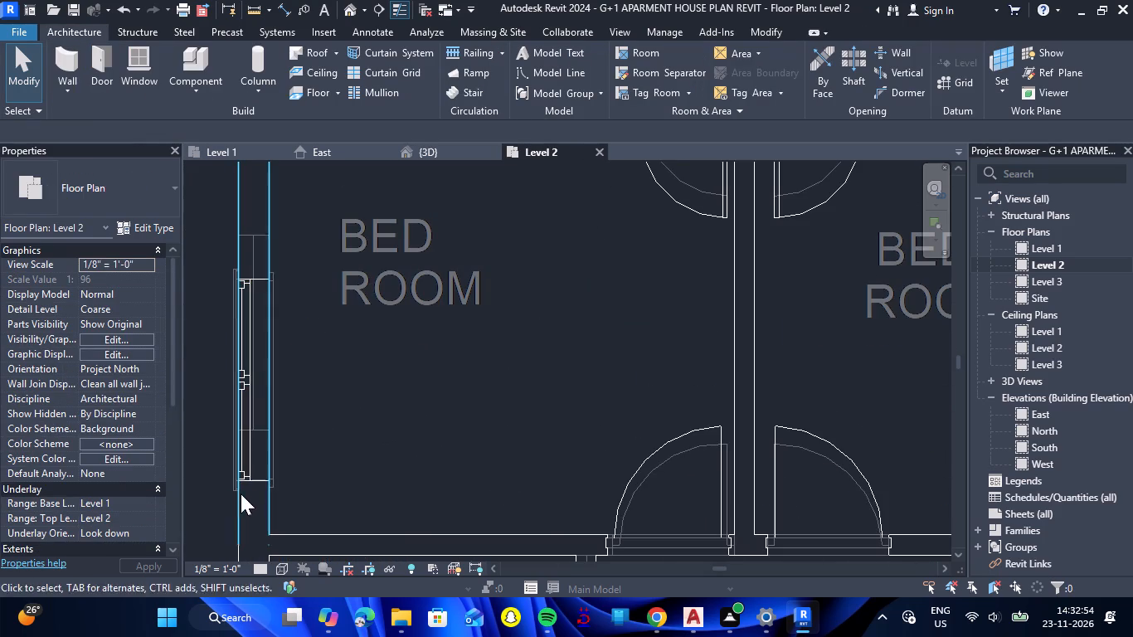
left_click(256, 479)
key("Up")
key("Up")
key("Up")
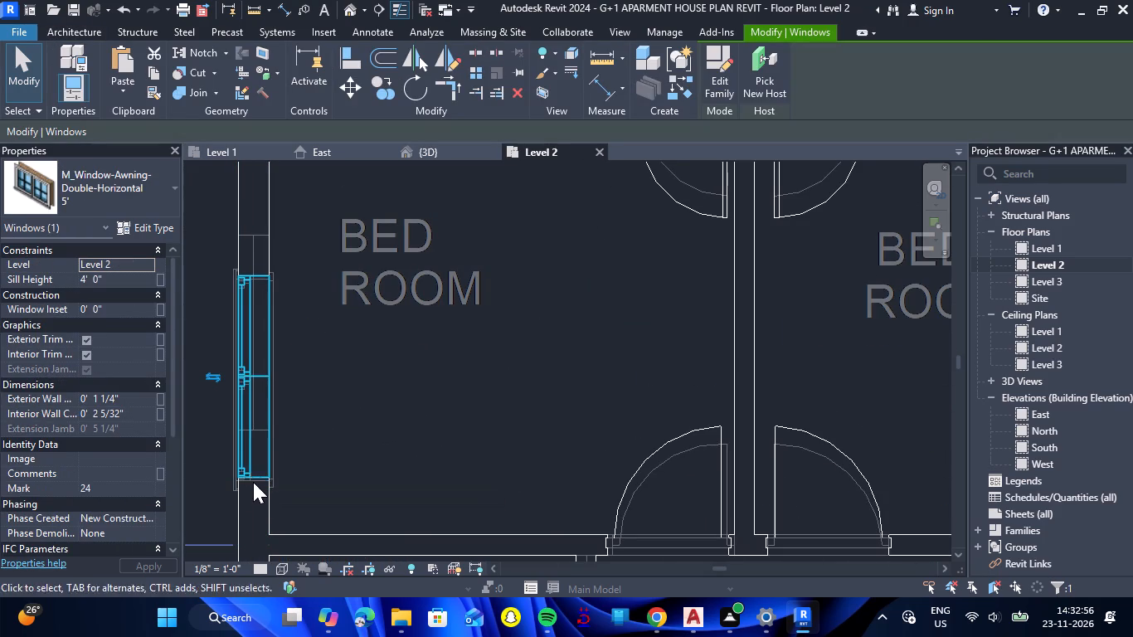
key("Up")
key("Up")
key("Up")
key("Up")
key("Up")
key("Up")
key("Up")
key("Up")
key("Up")
key("Up")
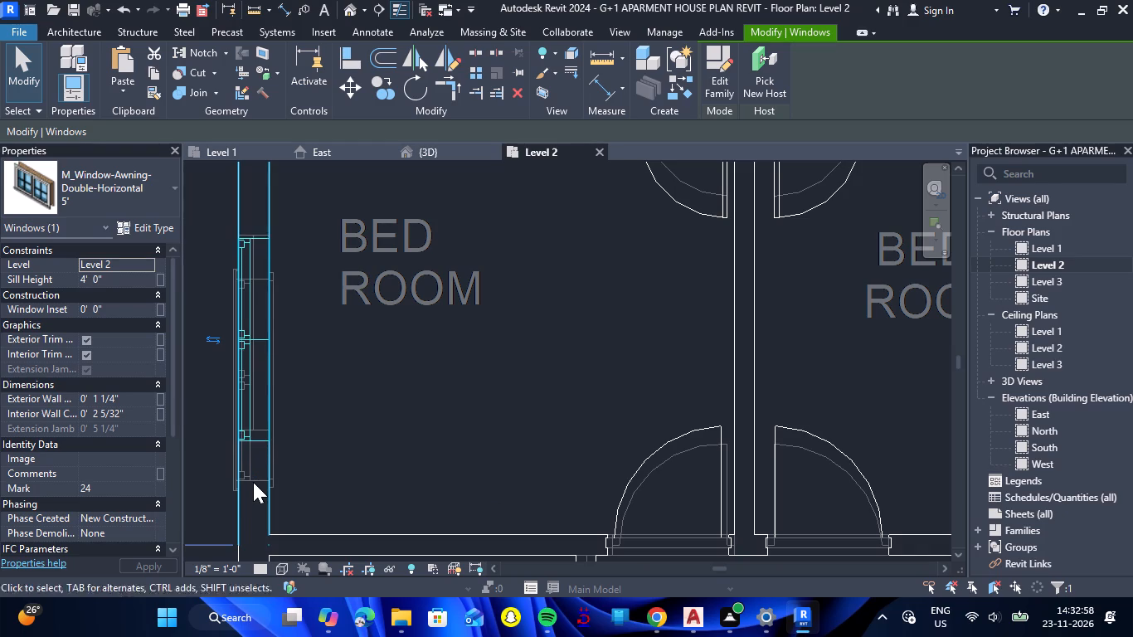
key("Escape")
Examine the Level 2 plan and the building in 3D, checking the upper-floor balcony doors and windows on both balcony facades.
scroll(284, 401, "down", 7)
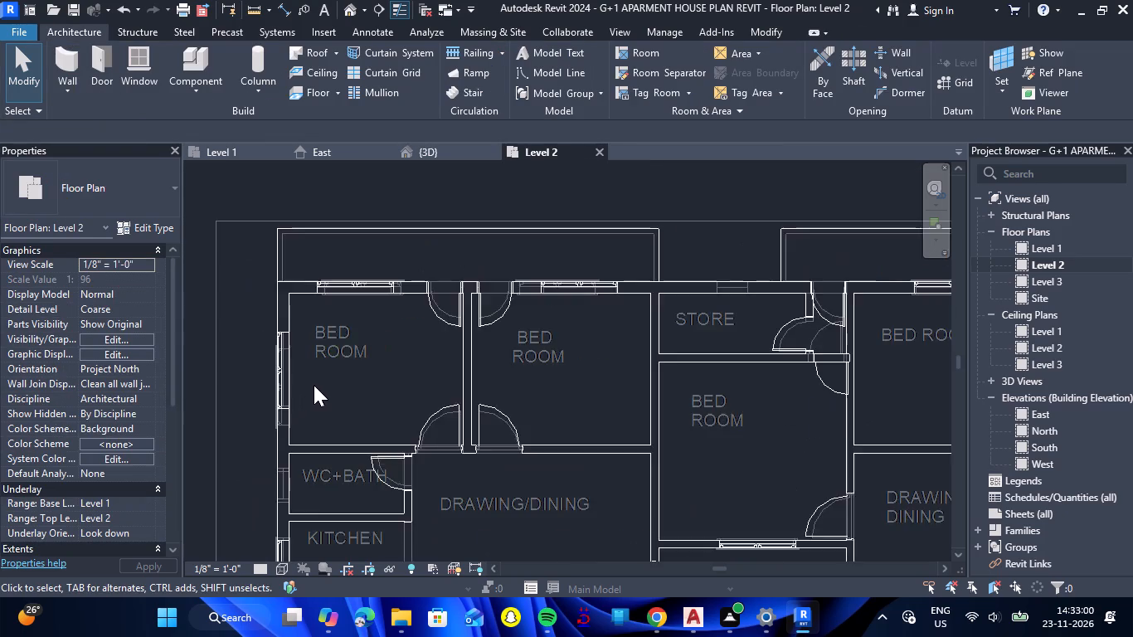
scroll(316, 385, "down", 12)
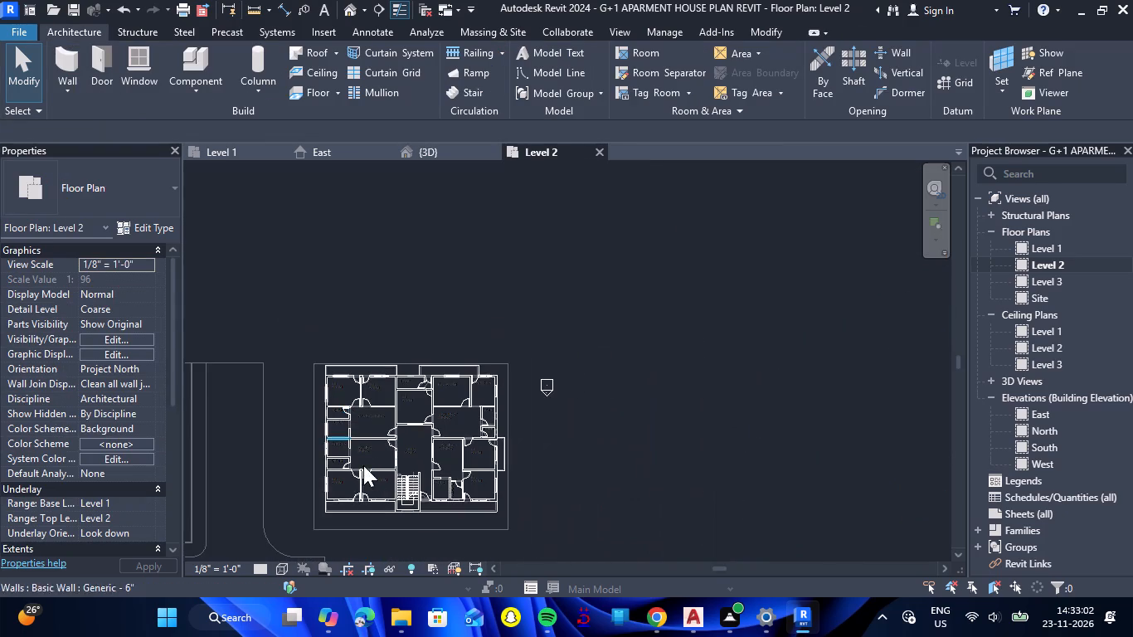
scroll(397, 526, "up", 13)
scroll(406, 503, "down", 5)
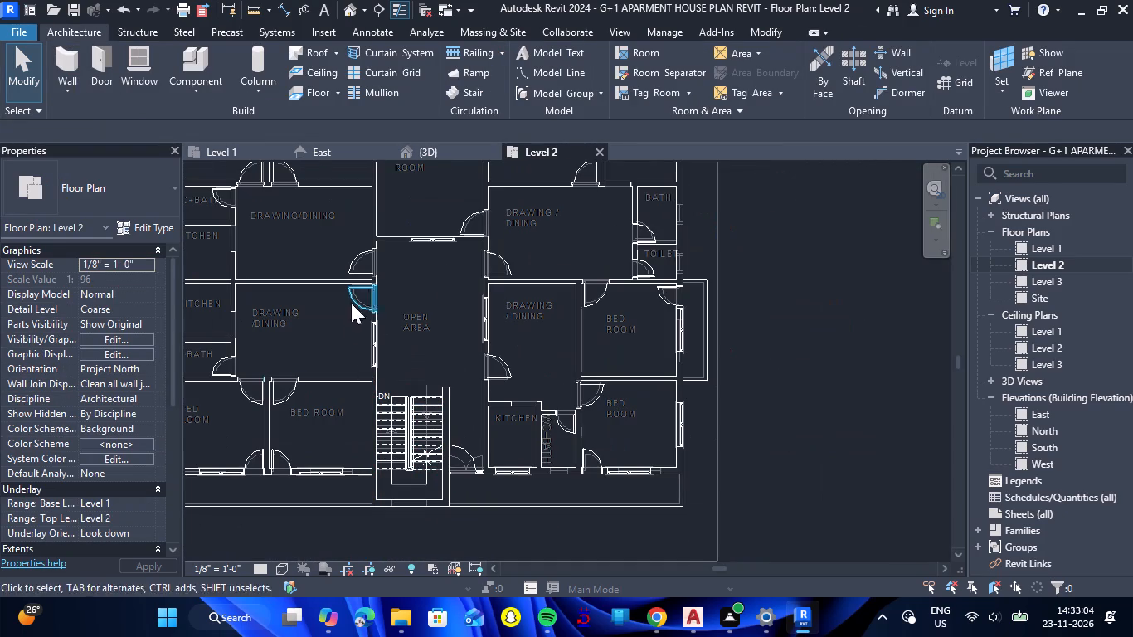
left_click(427, 145)
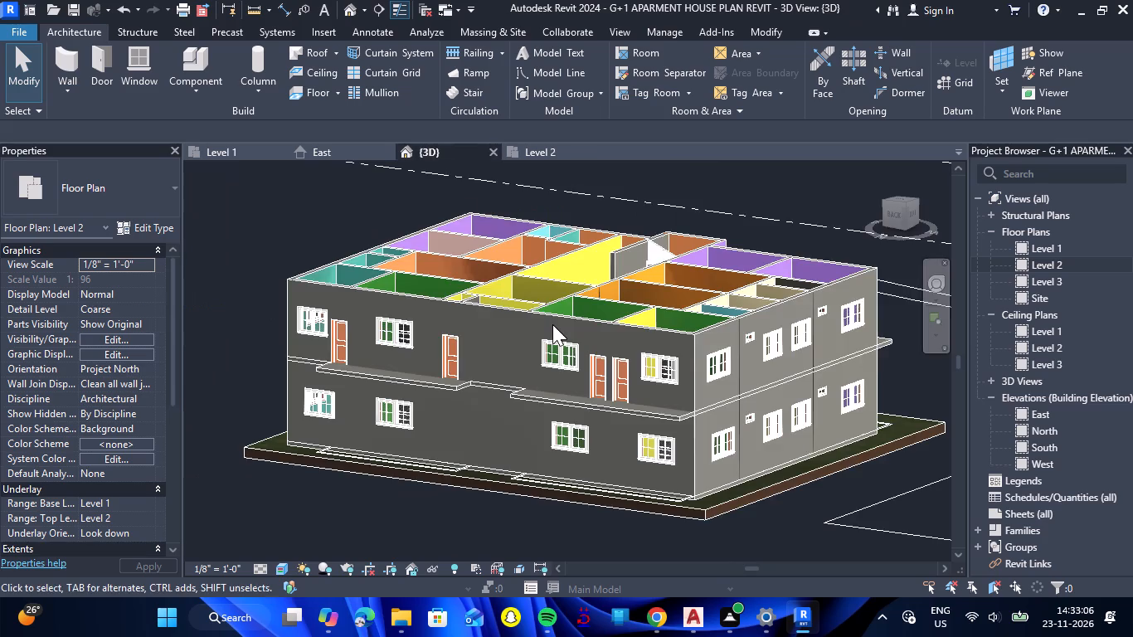
scroll(552, 324, "down", 1)
scroll(407, 365, "up", 5)
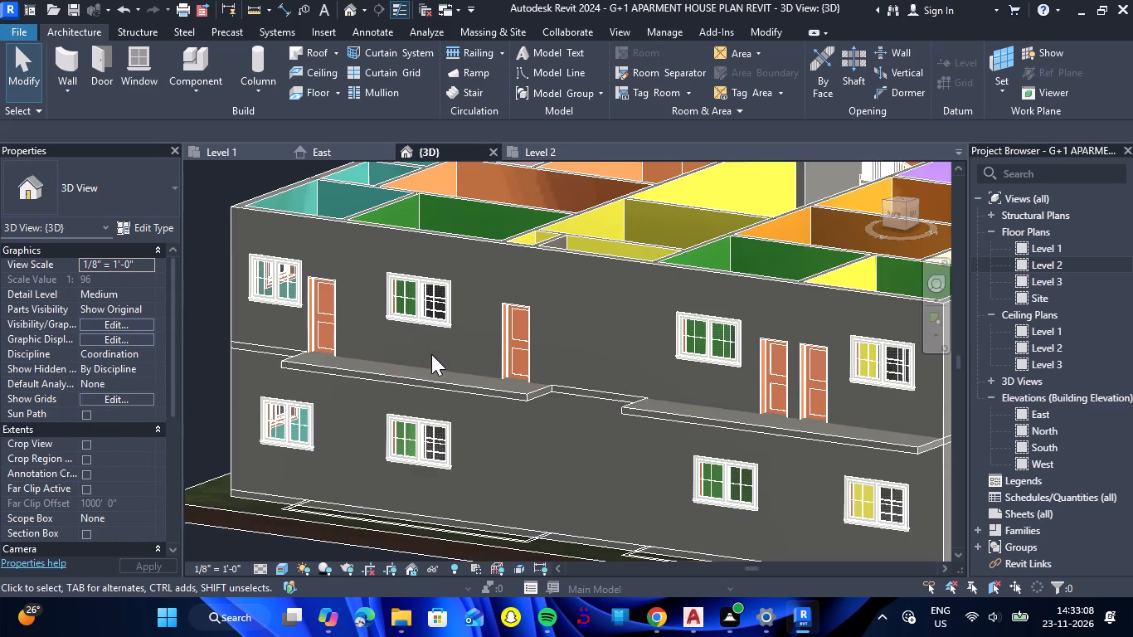
scroll(375, 336, "down", 5)
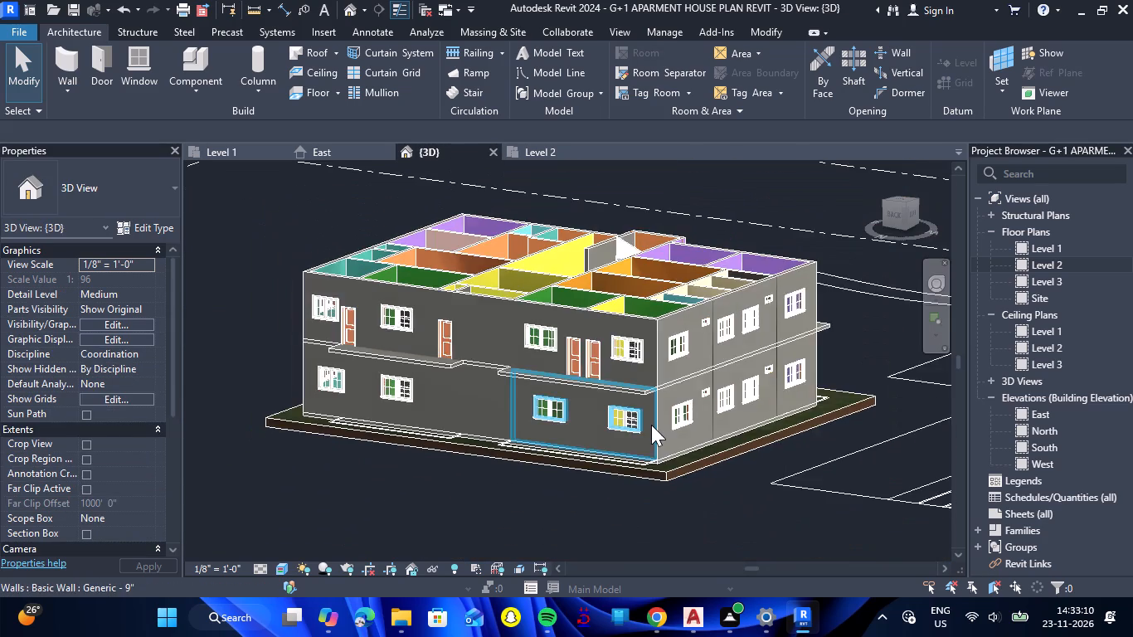
scroll(651, 425, "up", 3)
scroll(603, 417, "down", 3)
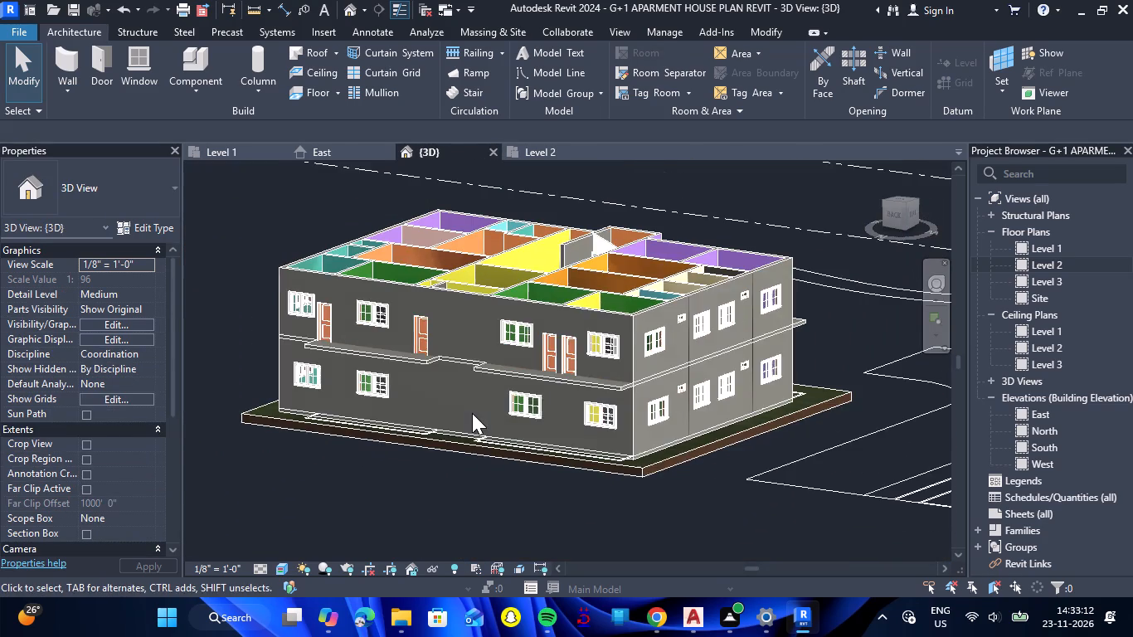
scroll(451, 396, "down", 2)
right_click_drag(712, 471, 601, 464, "shift")
left_click_drag(712, 471, 601, 464, "shift")
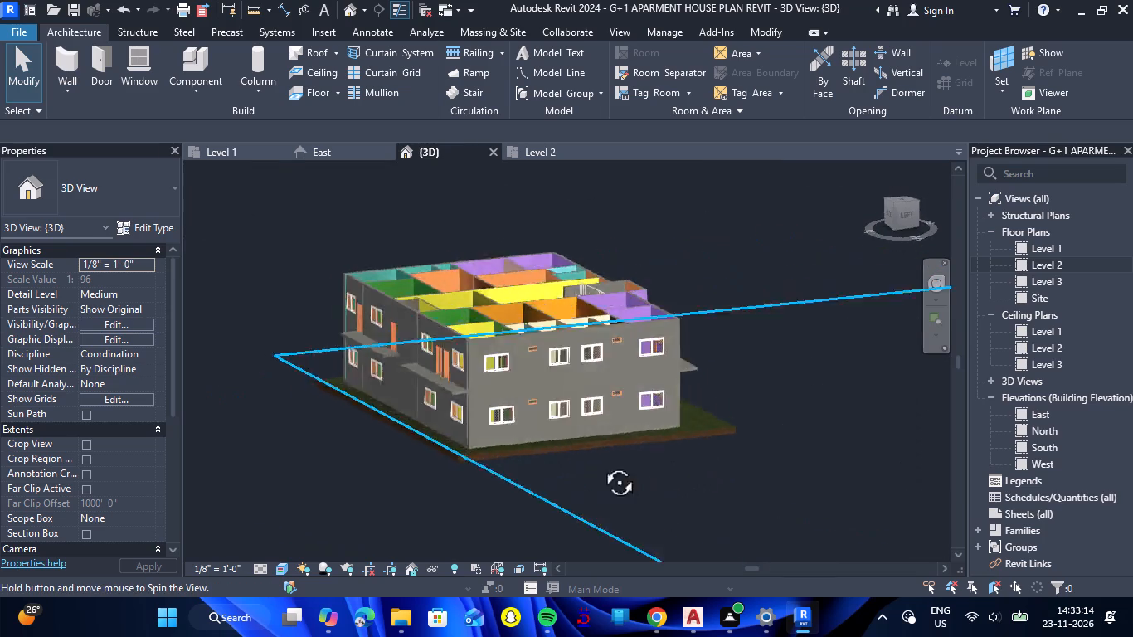
right_click_drag(601, 464, 384, 469, "shift")
left_click_drag(601, 464, 384, 469, "shift")
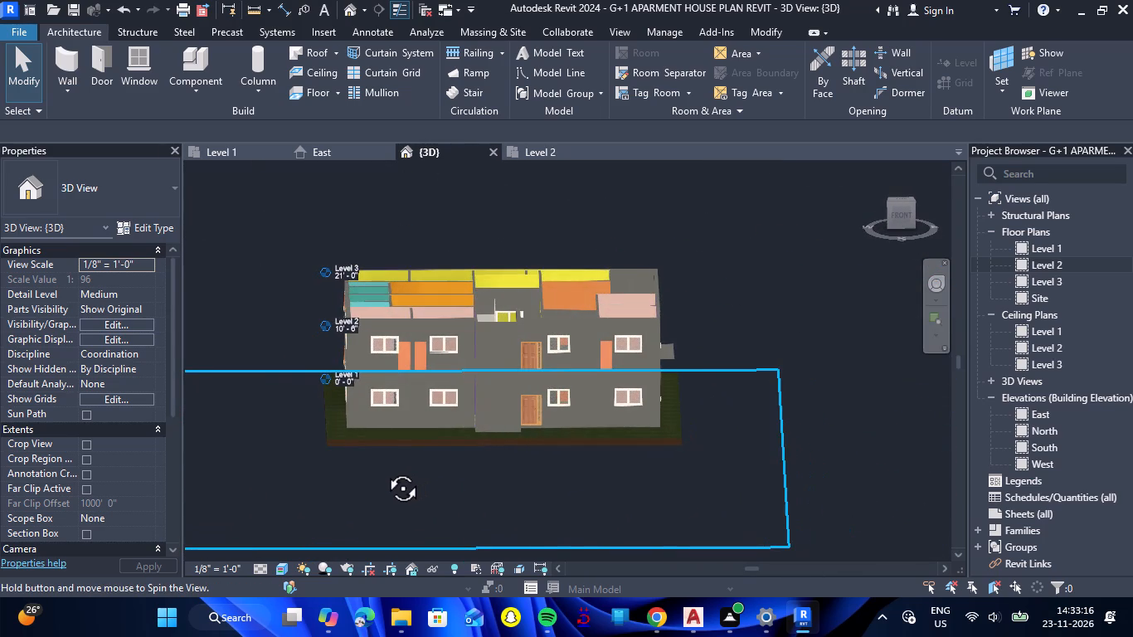
right_click_drag(384, 469, 382, 469, "shift")
left_click_drag(384, 469, 382, 469, "shift")
scroll(524, 371, "up", 7)
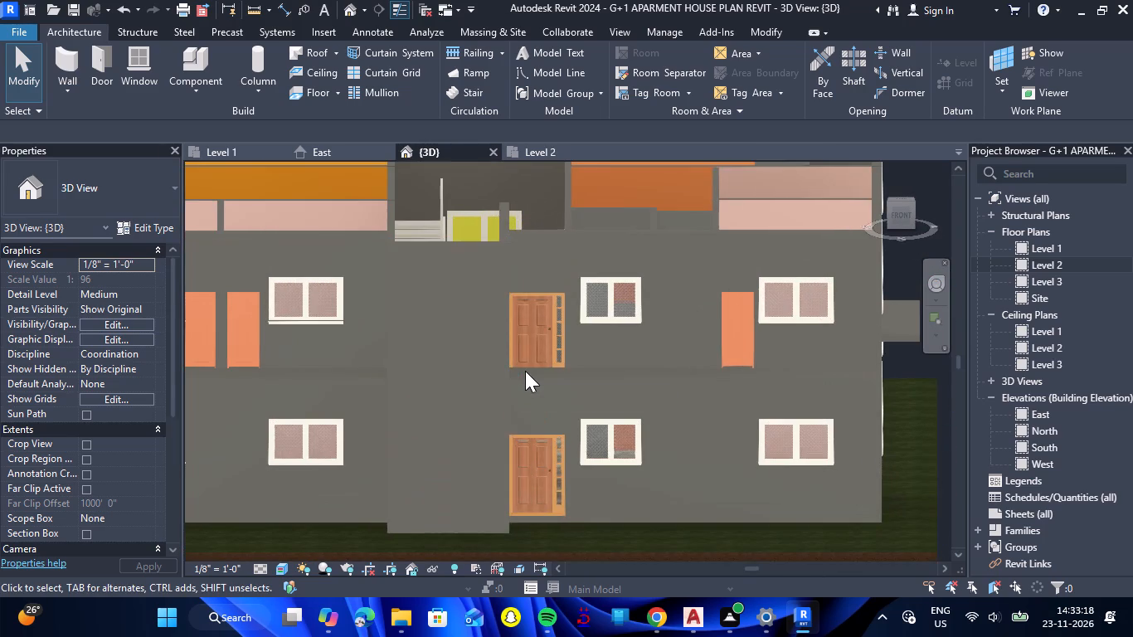
scroll(525, 371, "down", 6)
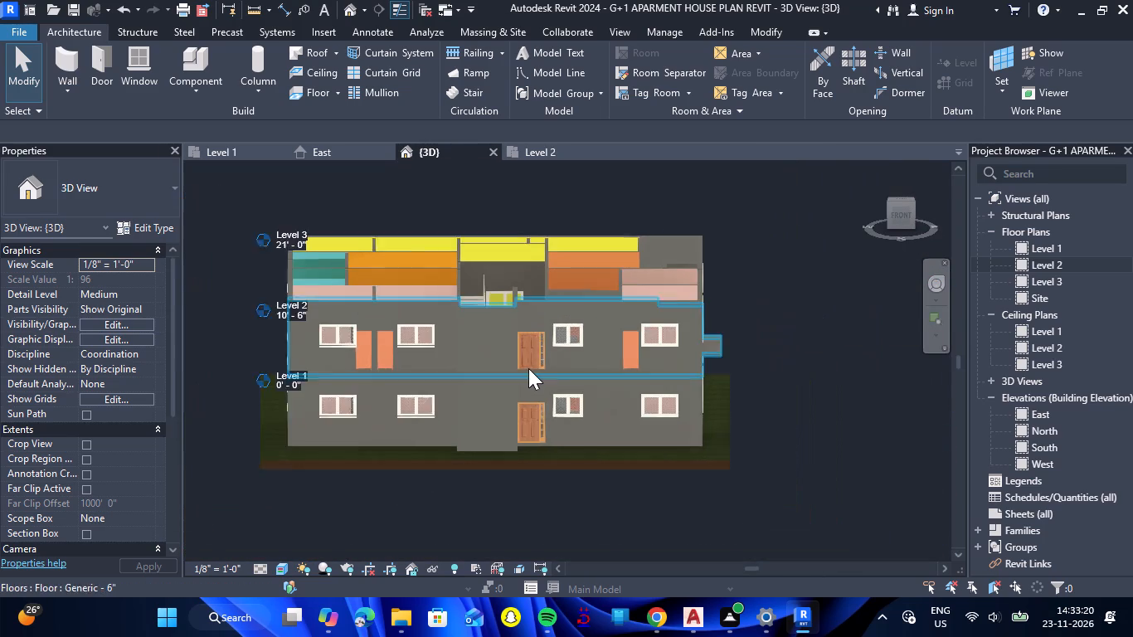
scroll(528, 368, "down", 1)
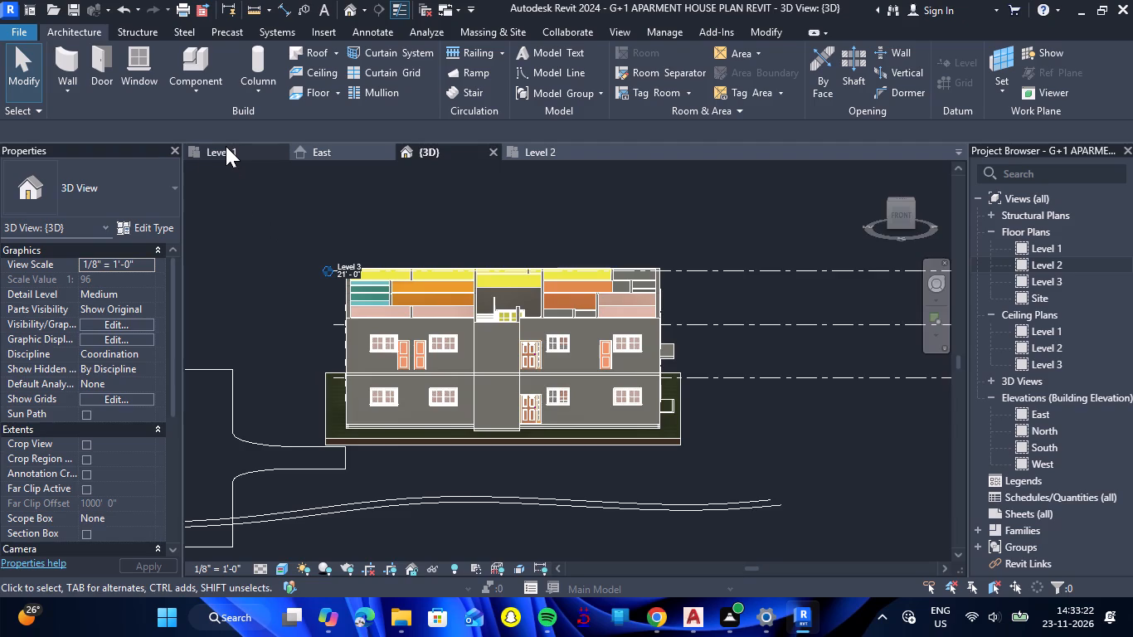
From the Level 1 plan, start the Wall command and duplicate the Generic - 6" basic wall type as Generic - 4".
left_click(226, 146)
scroll(388, 339, "down", 8)
scroll(524, 358, "down", 5)
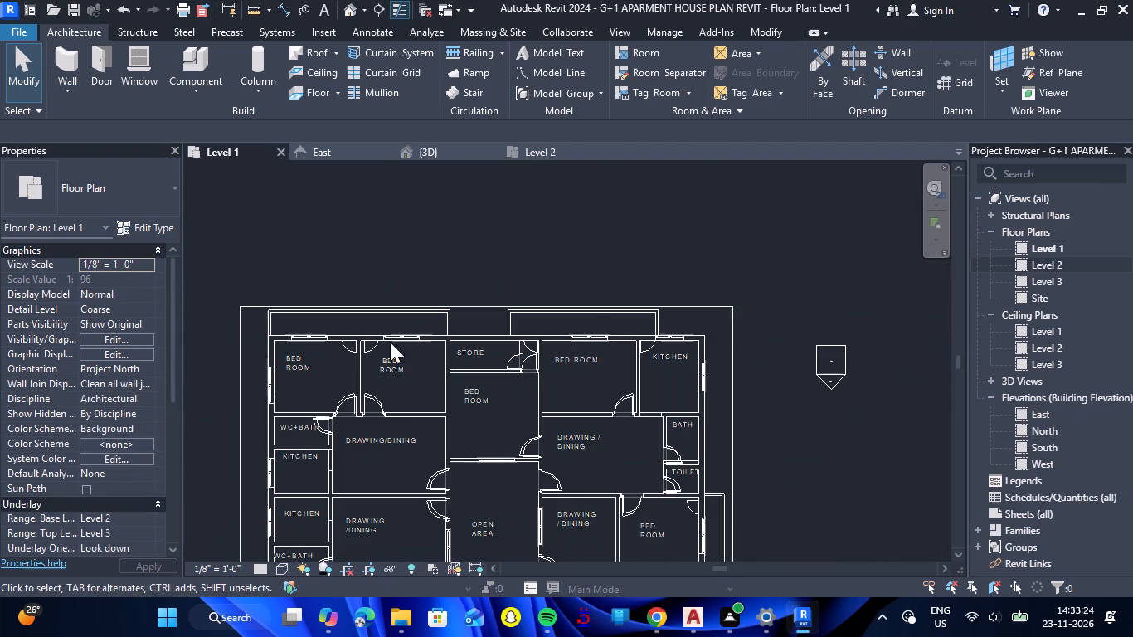
scroll(246, 304, "up", 8)
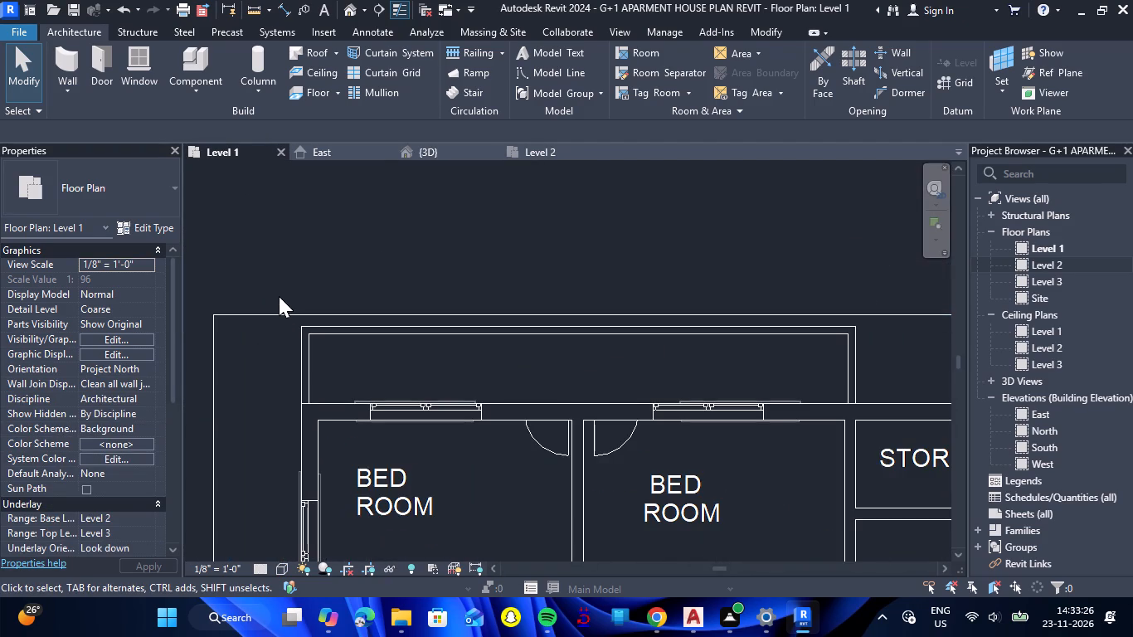
left_click(85, 69)
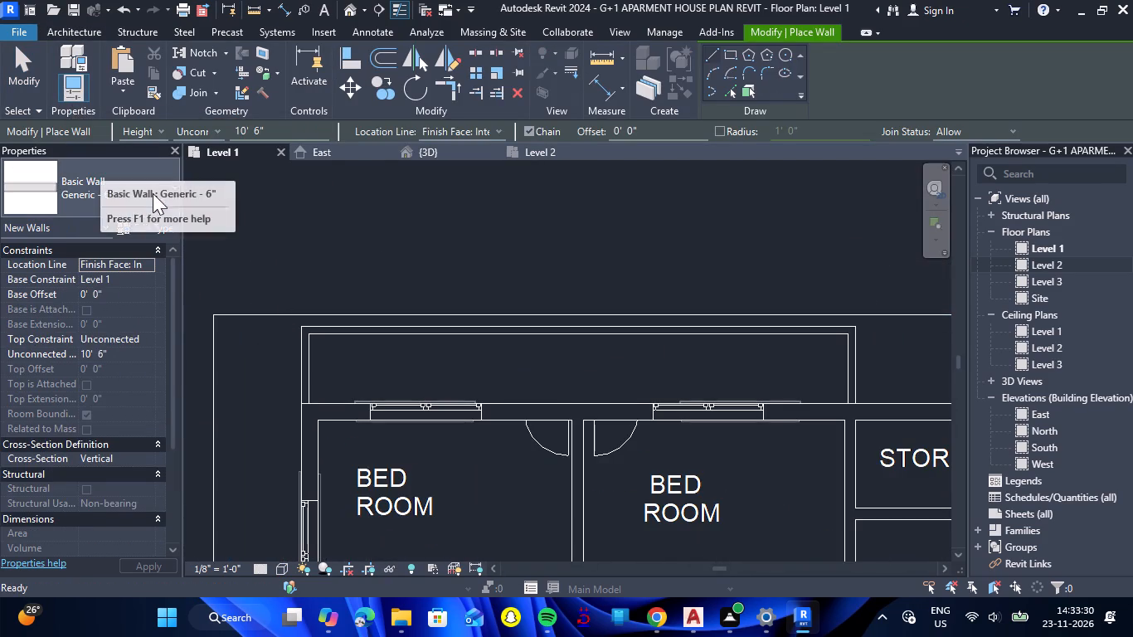
left_click(174, 186)
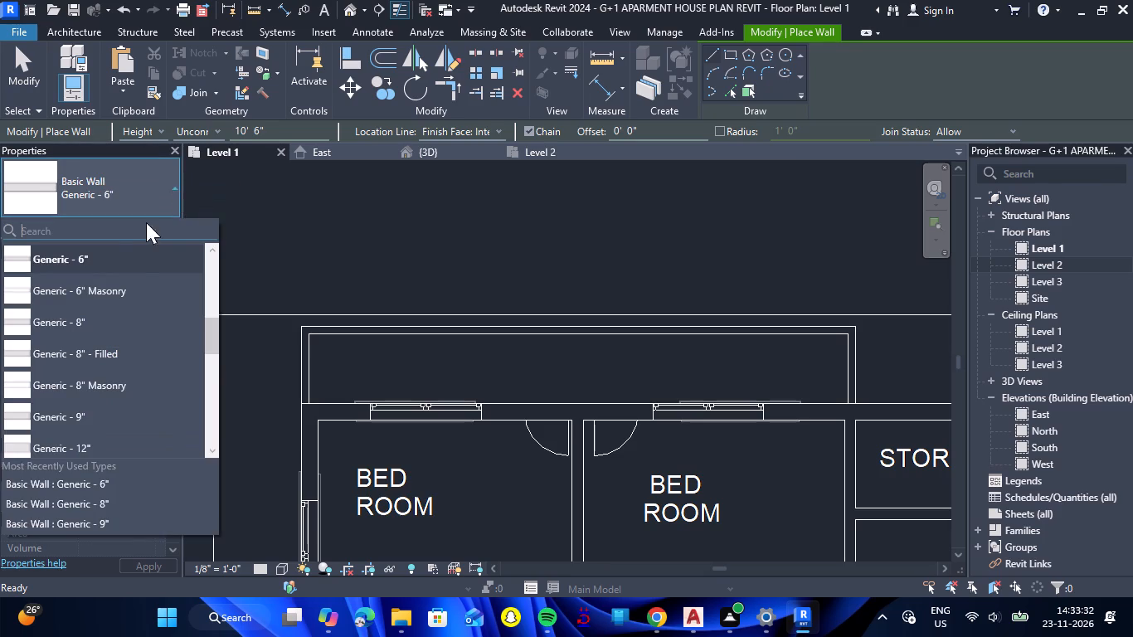
scroll(139, 284, "up", 1)
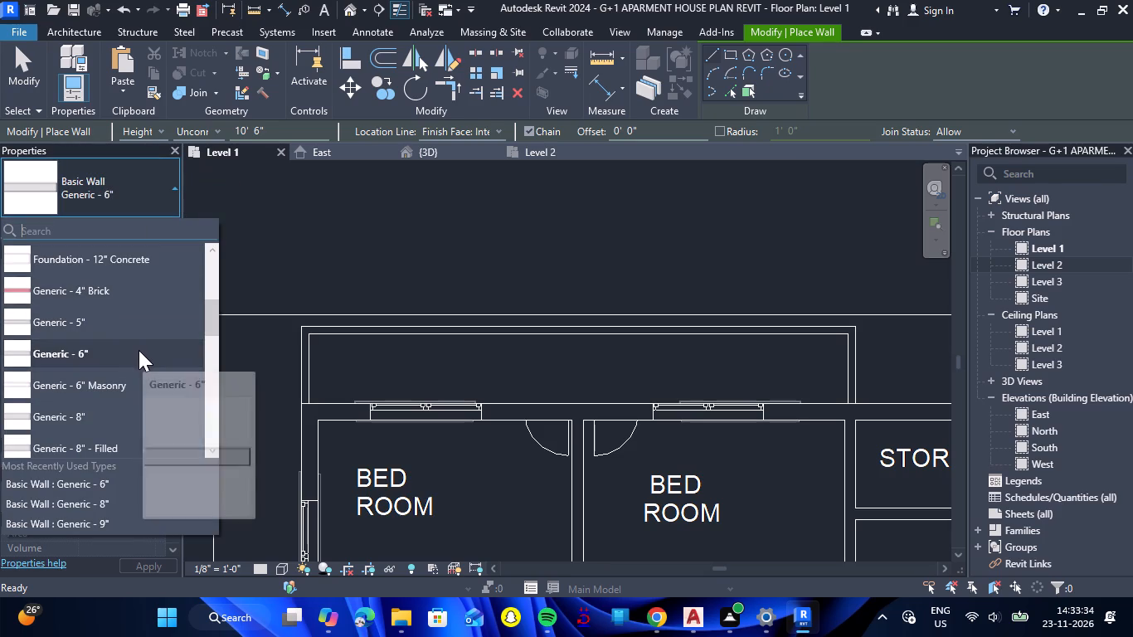
left_click(139, 350)
left_click(149, 228)
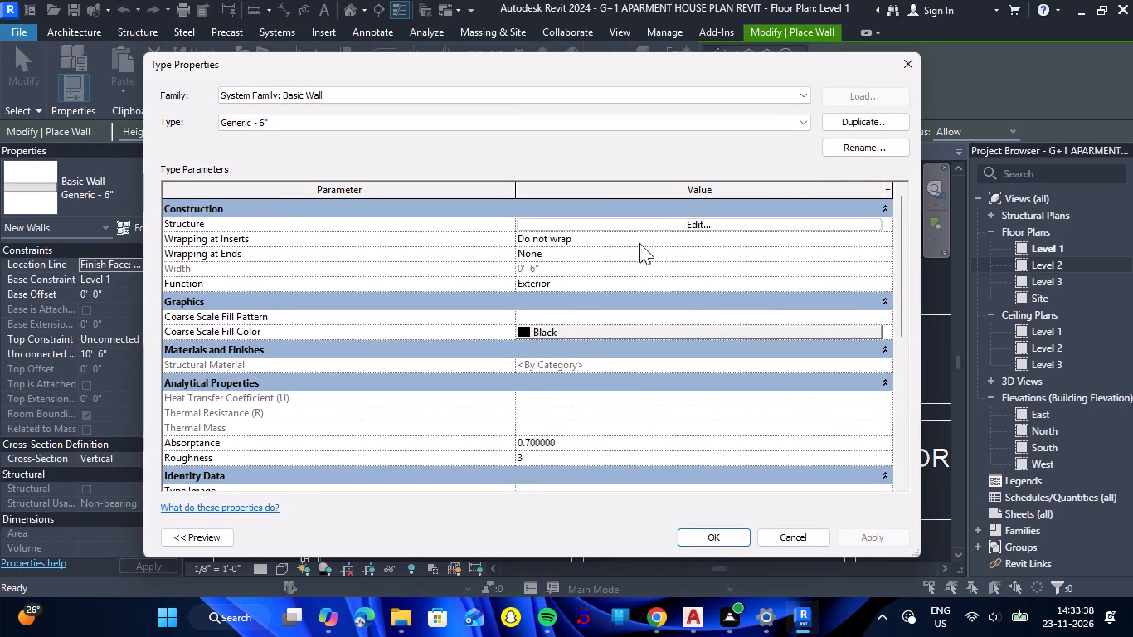
left_click(846, 124)
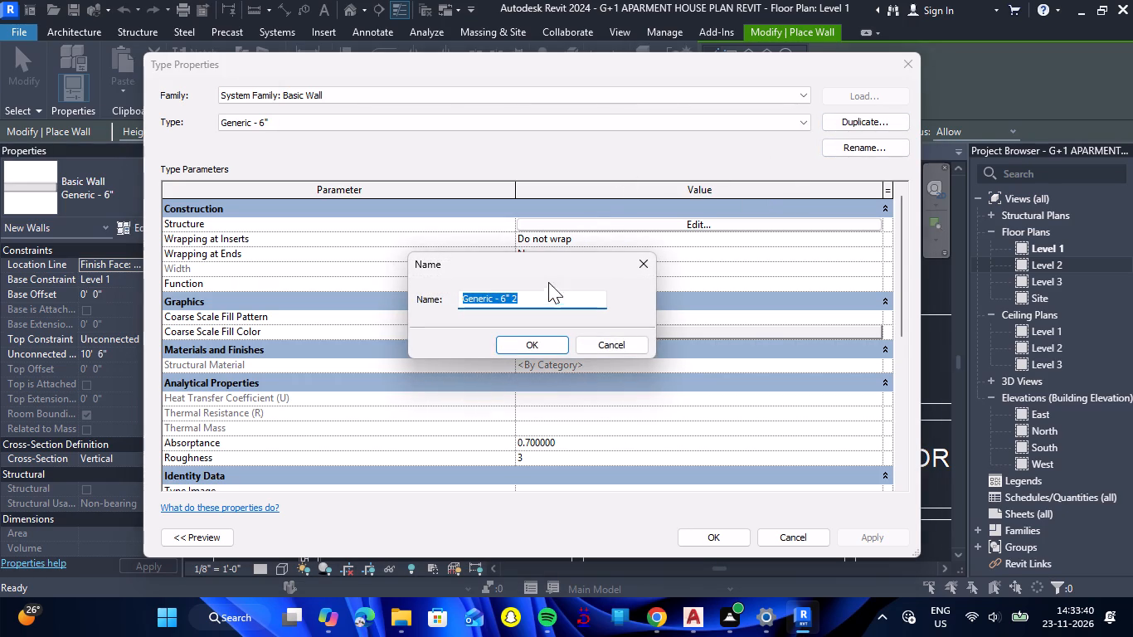
left_click(551, 297)
key("BackSpace")
key("BackSpace")
key("BackSpace")
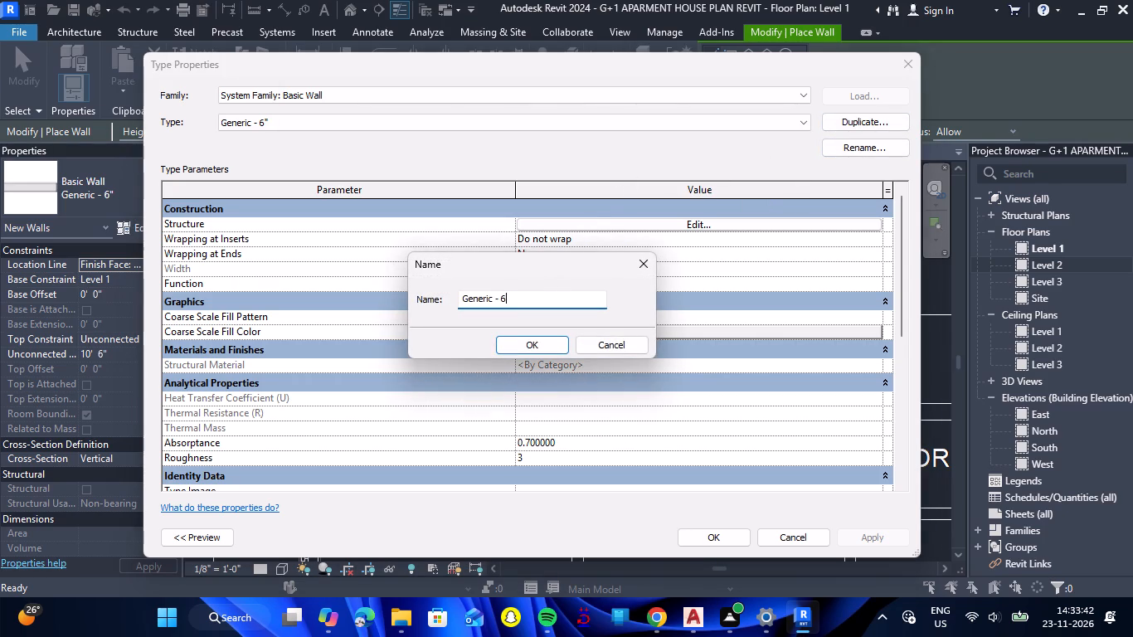
key("BackSpace")
key("4")
key("shift+quotedbl")
key("Return")
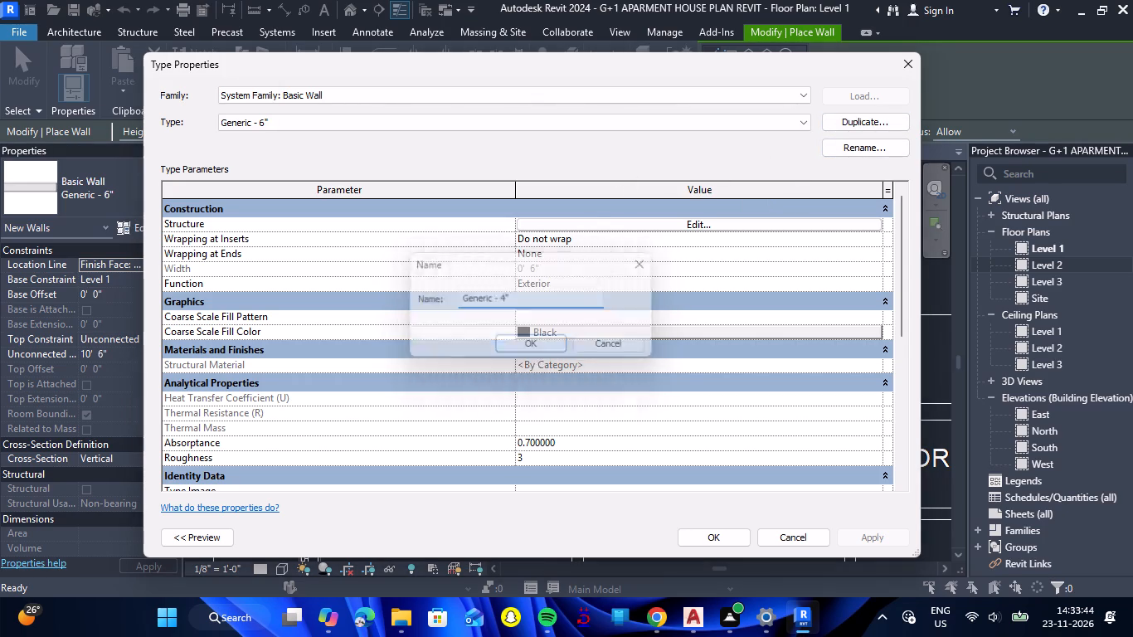
Set the structure layer thickness of the Generic - 4" wall type to 4".
left_click(702, 230)
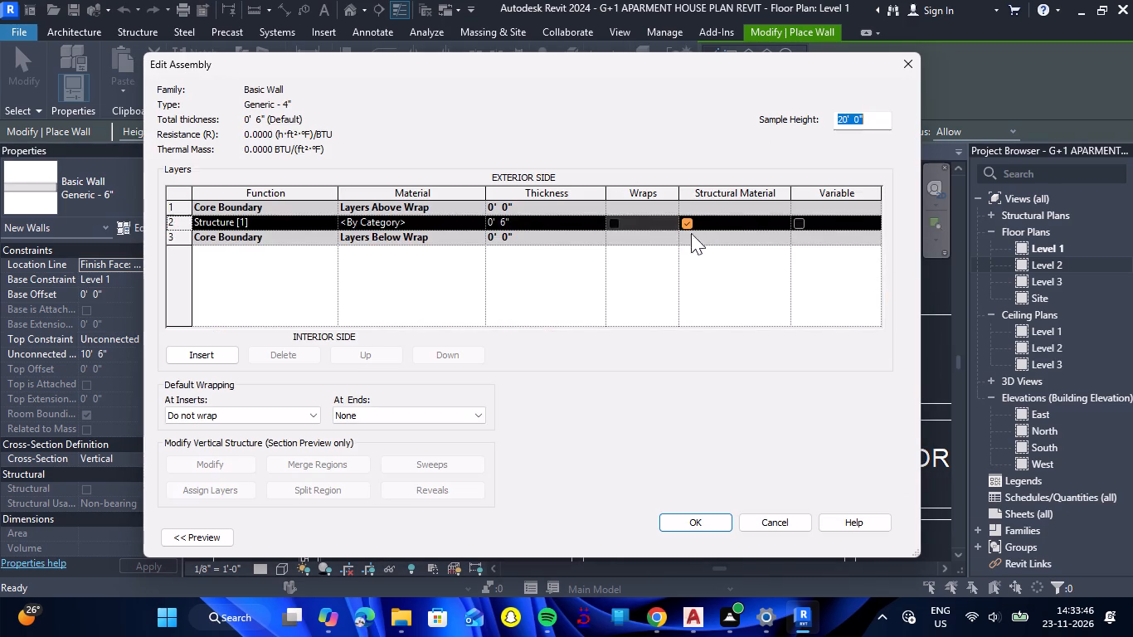
left_click(562, 220)
key("4")
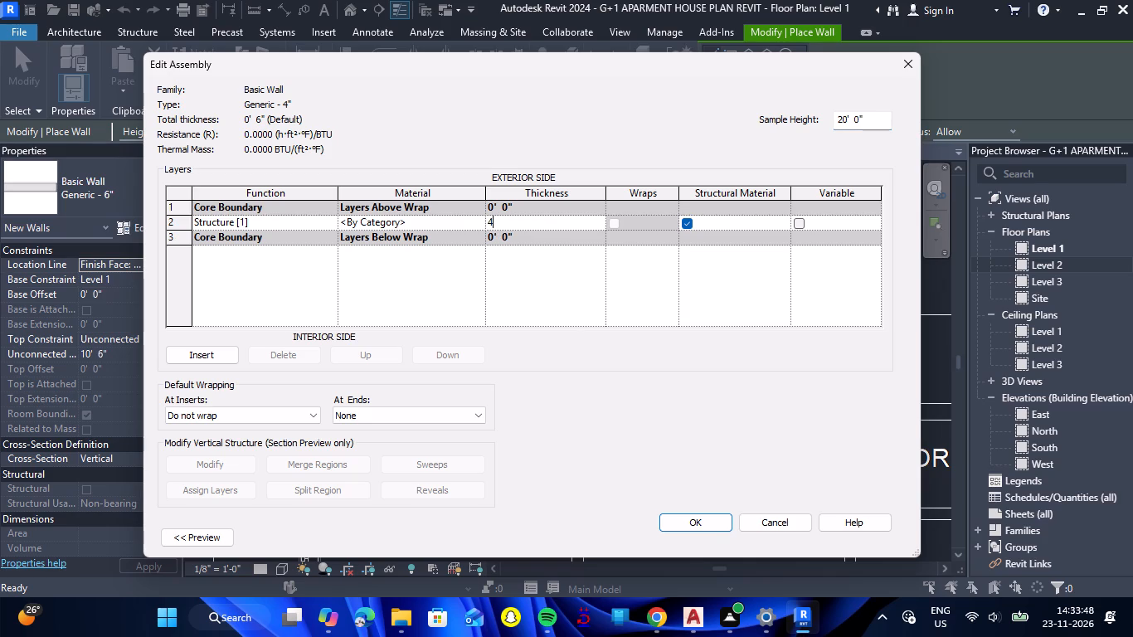
key("shift+quotedbl")
key("Return")
left_click(686, 520)
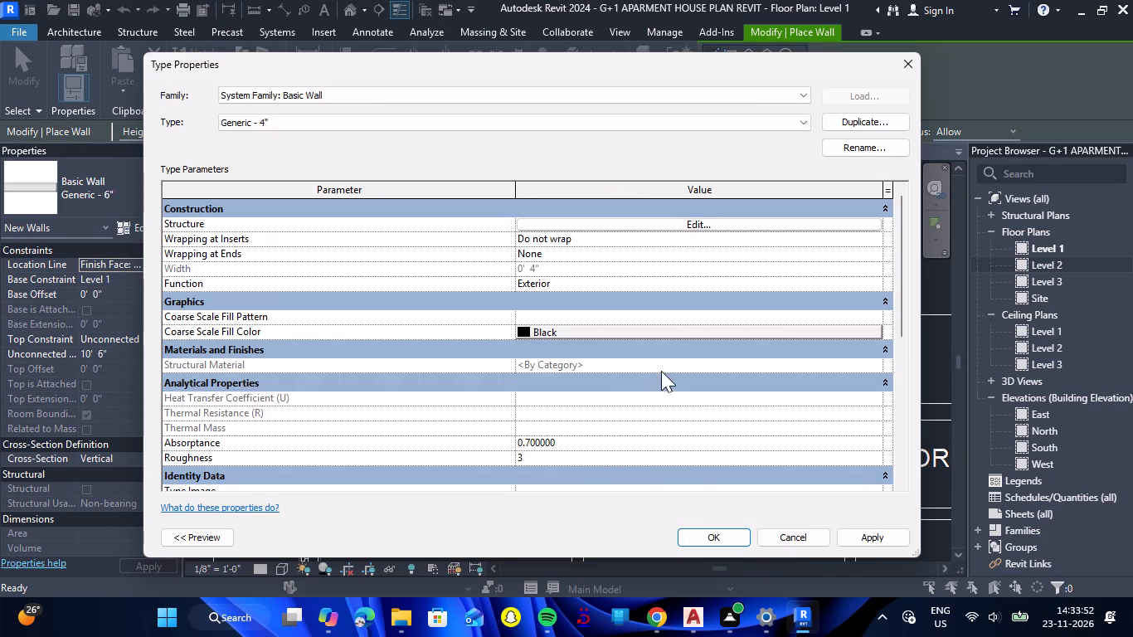
left_click(732, 535)
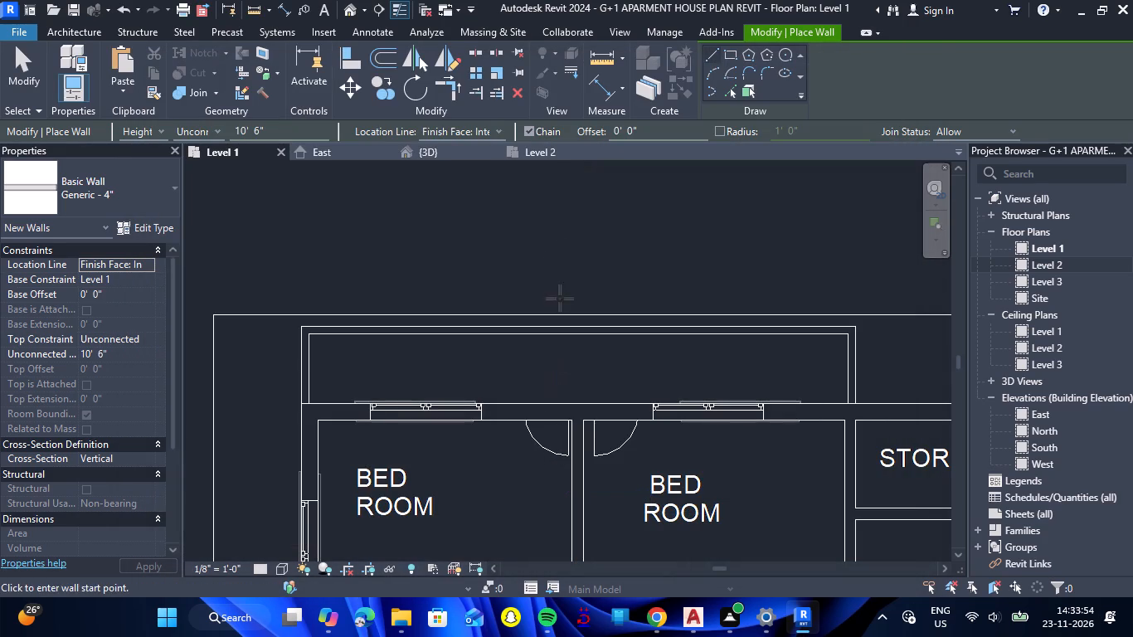
Bring up the Level 2 floor plan at the outer corner of the two adjoining bedrooms' balcony, keeping wall placement active.
left_click(543, 158)
scroll(571, 382, "down", 5)
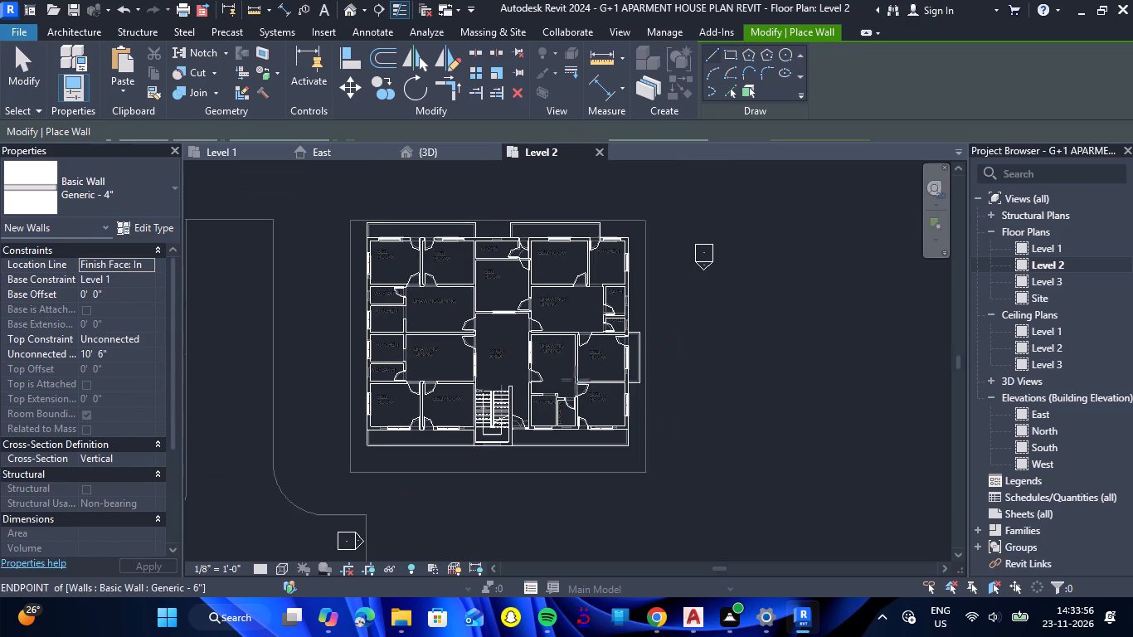
scroll(365, 215, "up", 14)
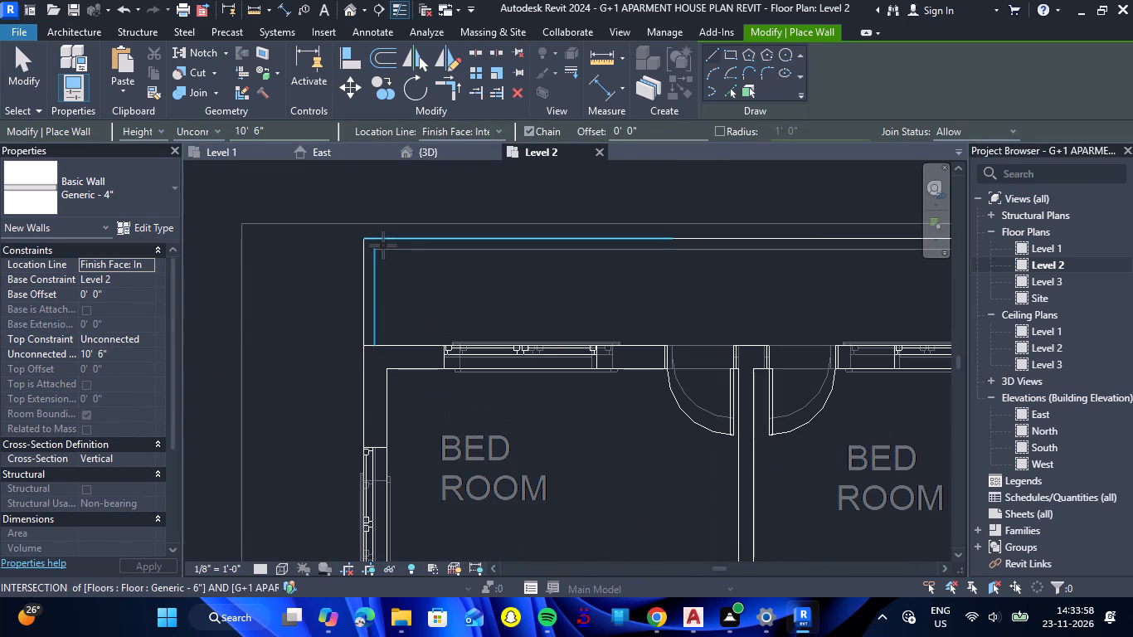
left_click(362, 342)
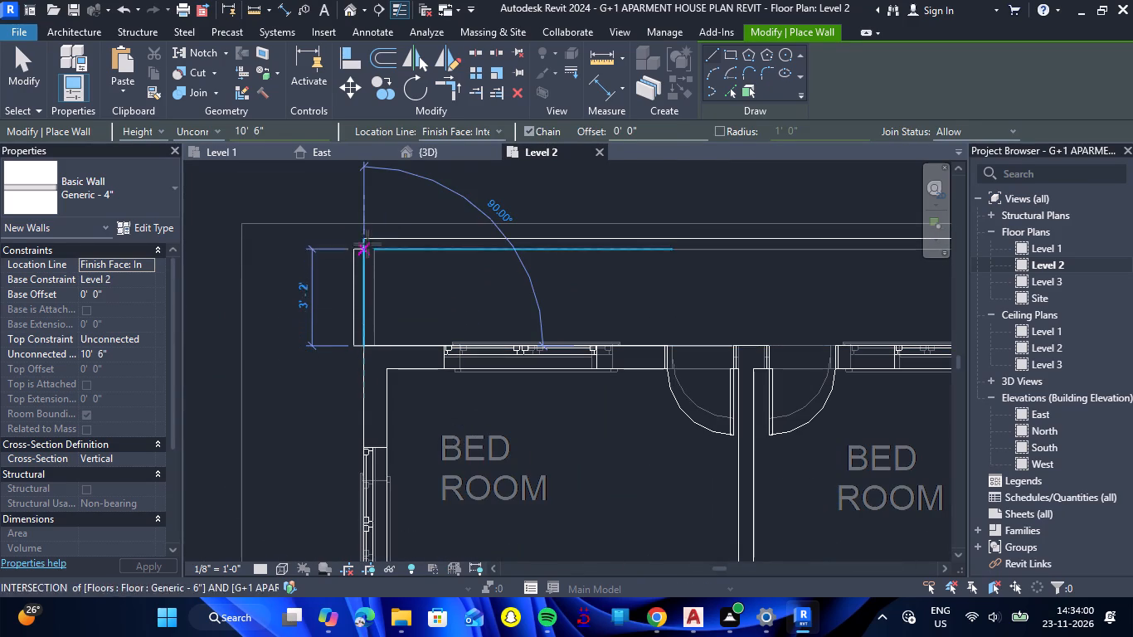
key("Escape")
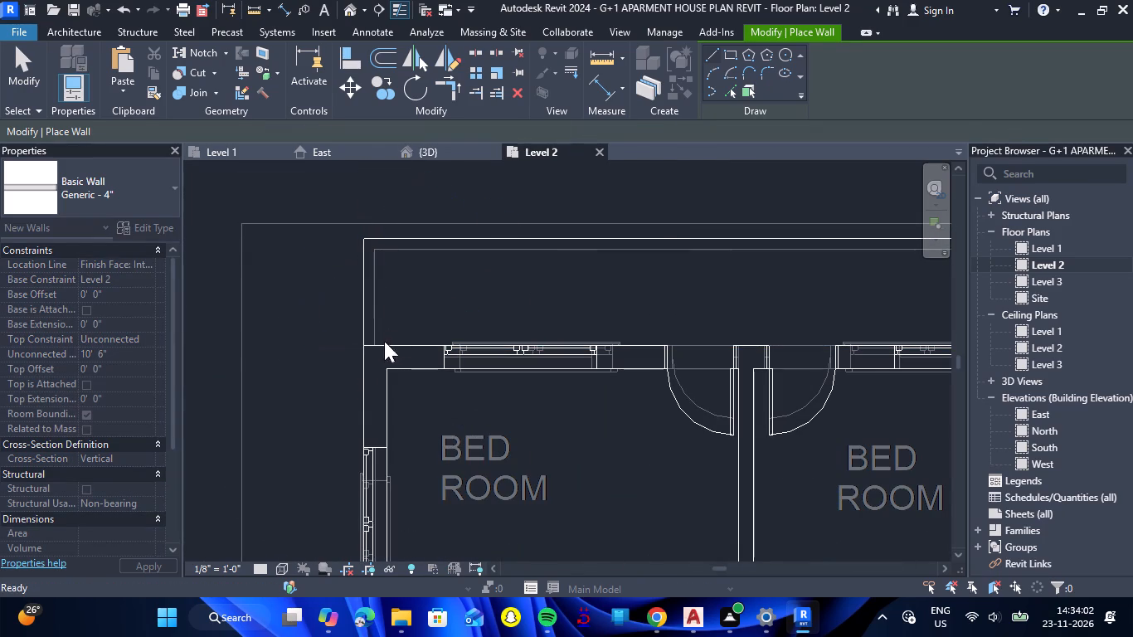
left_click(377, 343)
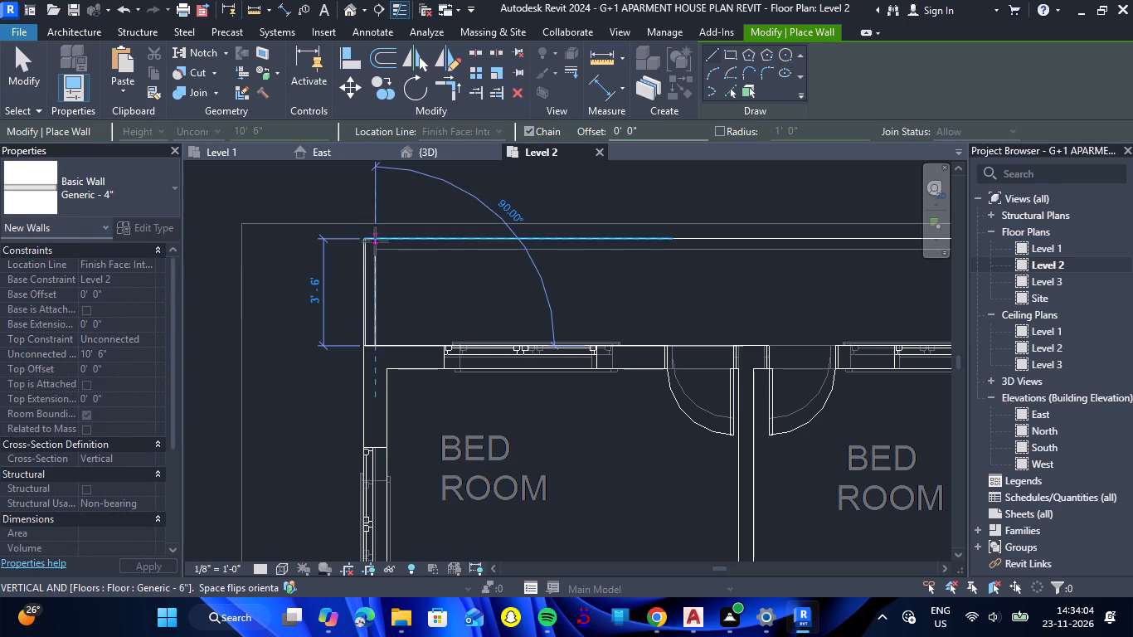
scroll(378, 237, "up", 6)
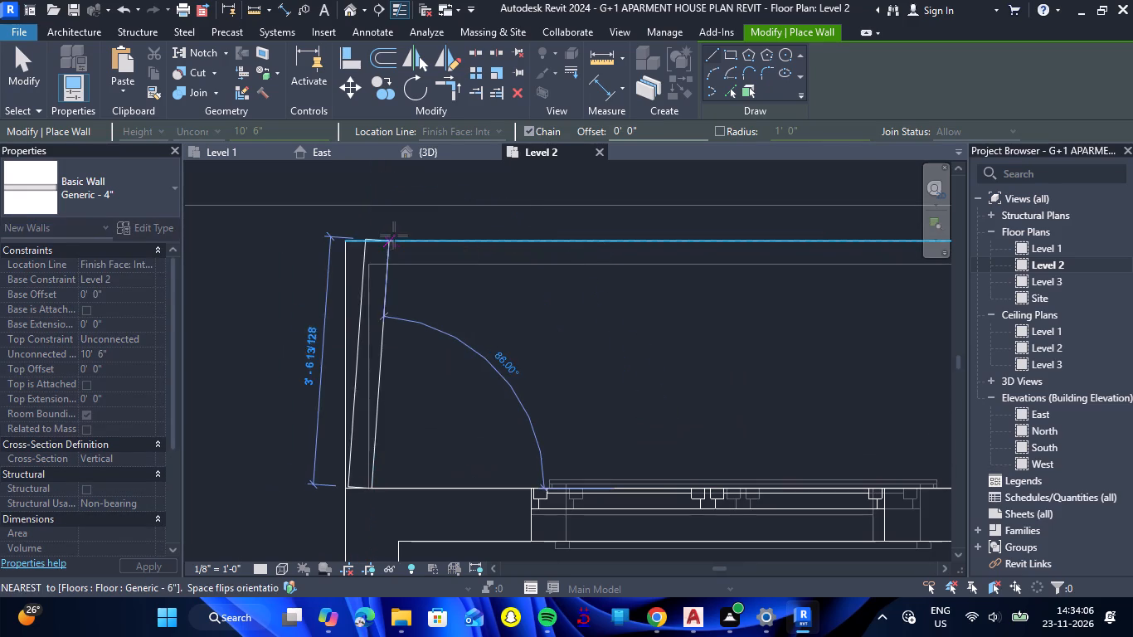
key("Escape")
Draw Generic - 4" walls by Finish Face: Exterior around the two adjoining bedrooms' balcony, about 3'-6" deep and 24'-9" long.
scroll(362, 499, "up", 5)
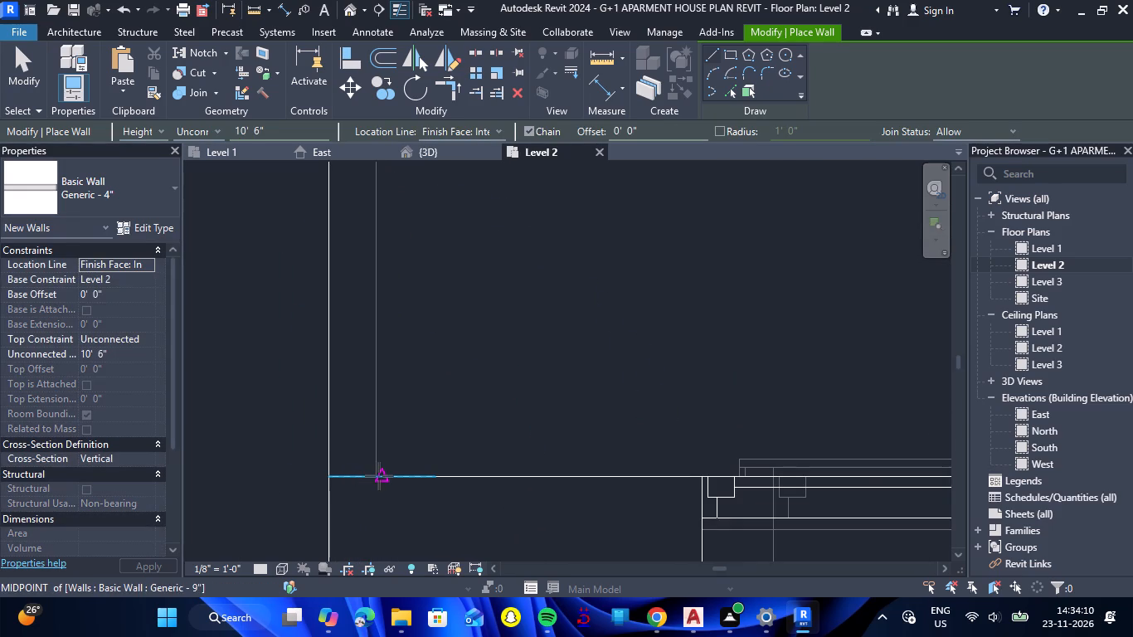
scroll(371, 447, "down", 5)
left_click(499, 129)
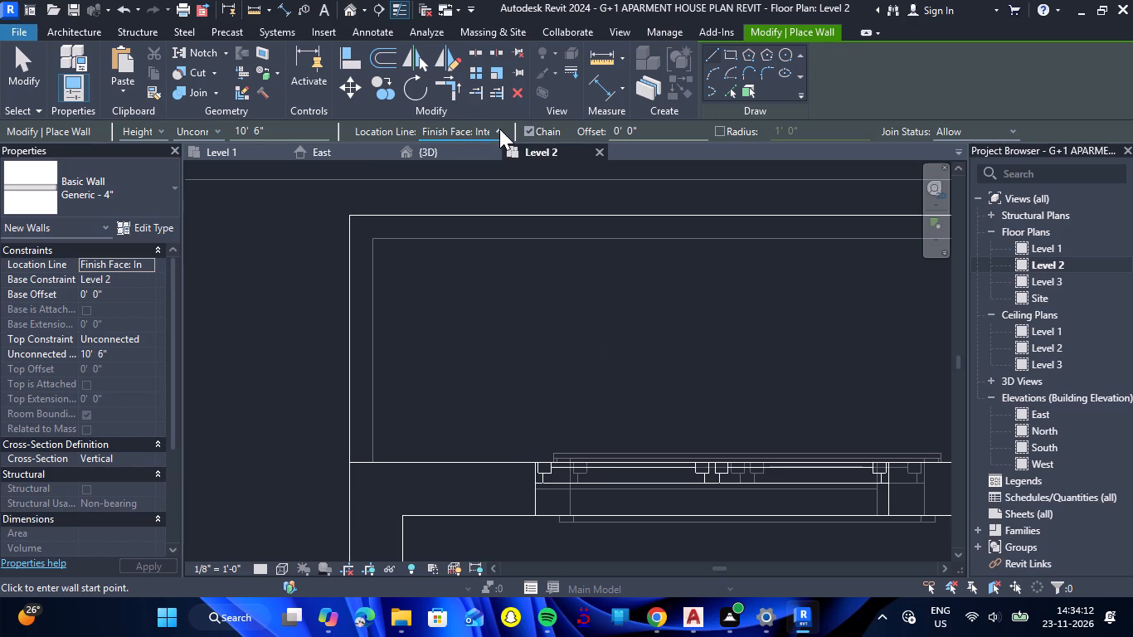
left_click(485, 177)
left_click(347, 461)
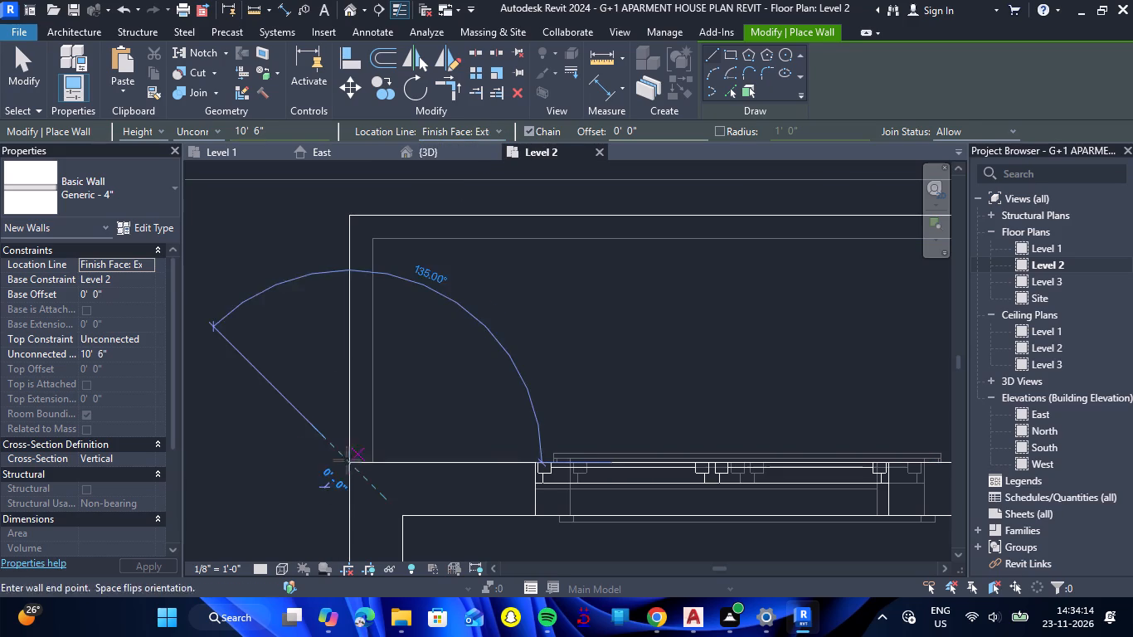
left_click(349, 212)
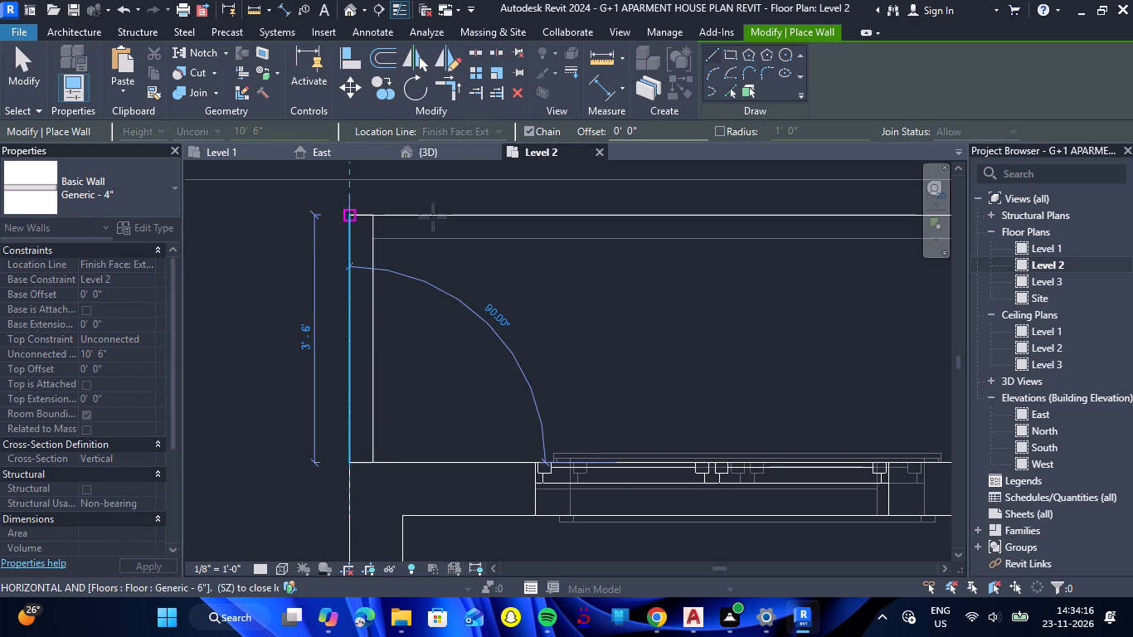
scroll(435, 220, "down", 12)
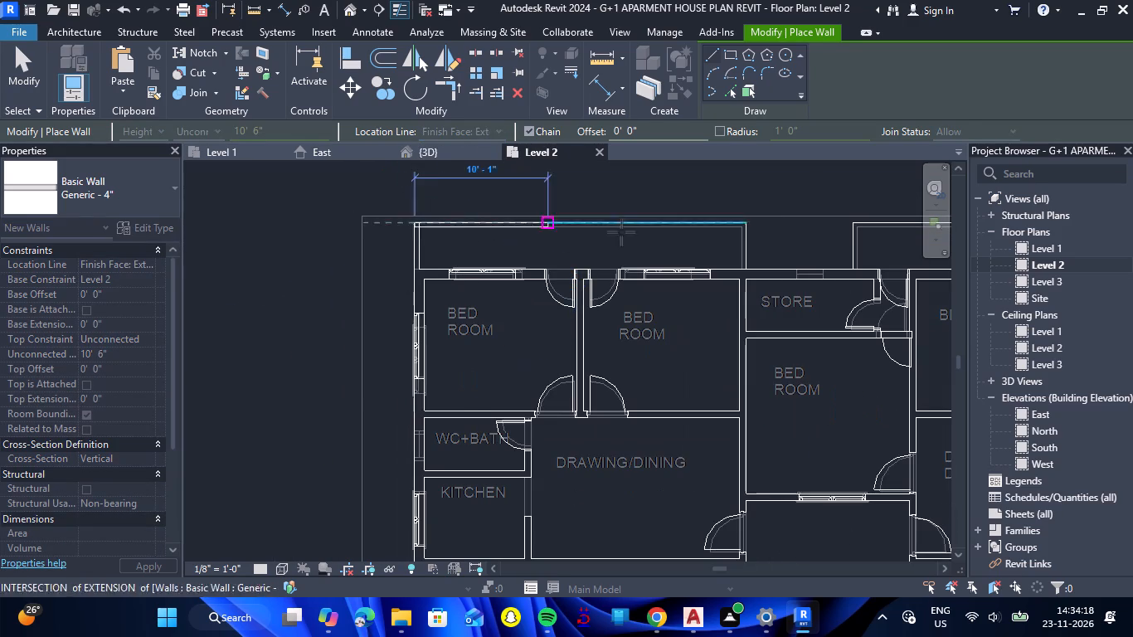
scroll(751, 219, "up", 17)
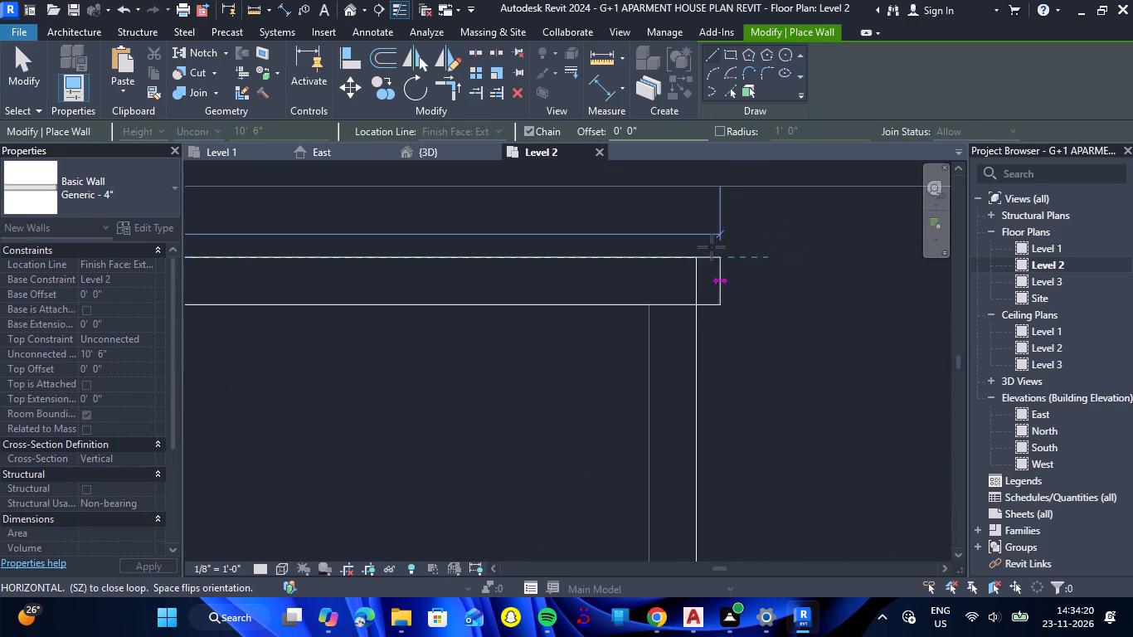
left_click(698, 255)
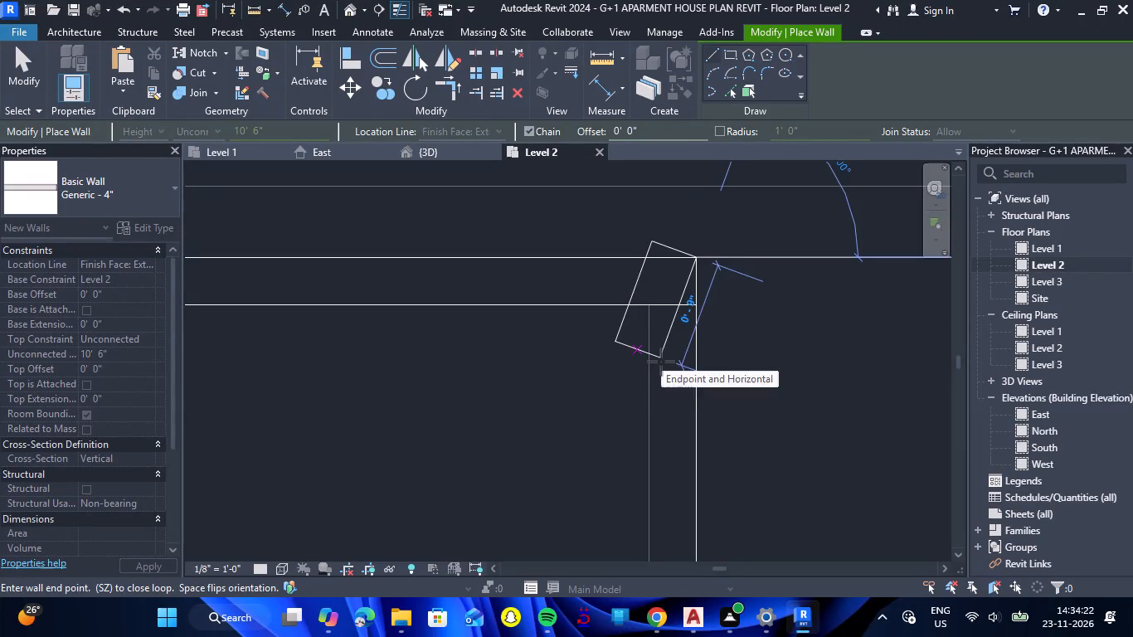
scroll(703, 401, "down", 13)
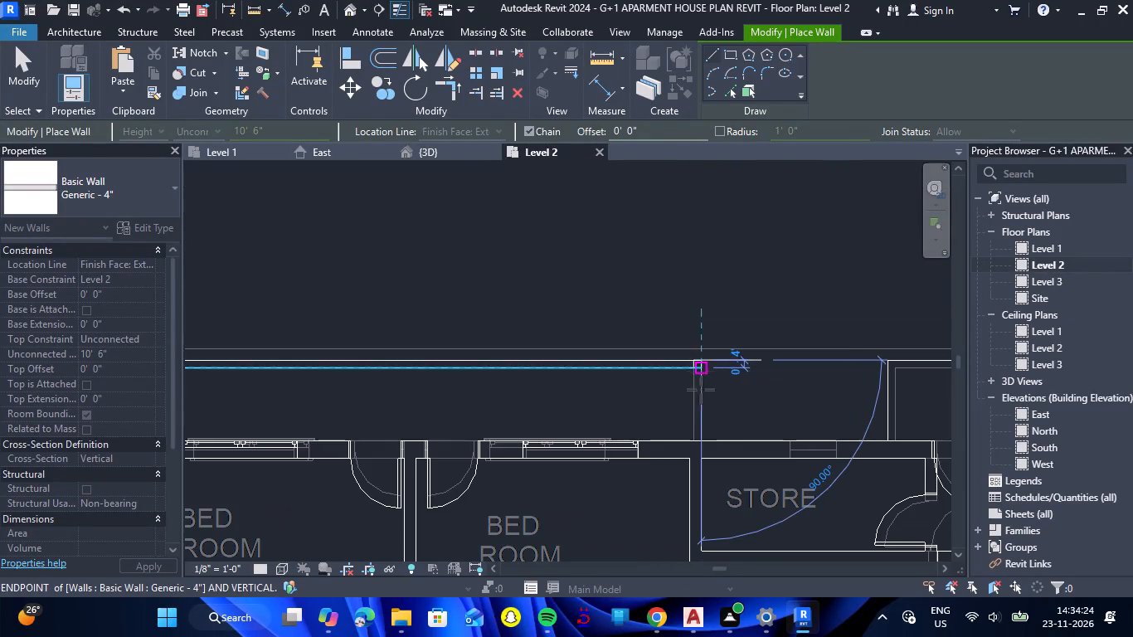
scroll(709, 444, "up", 5)
left_click(694, 437)
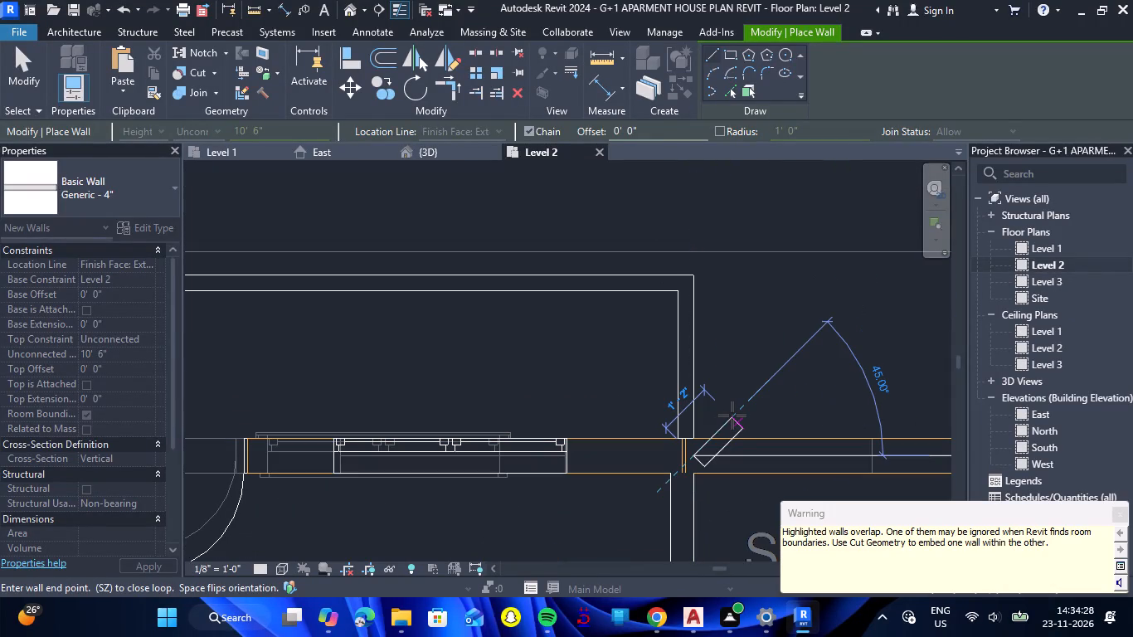
key("Escape")
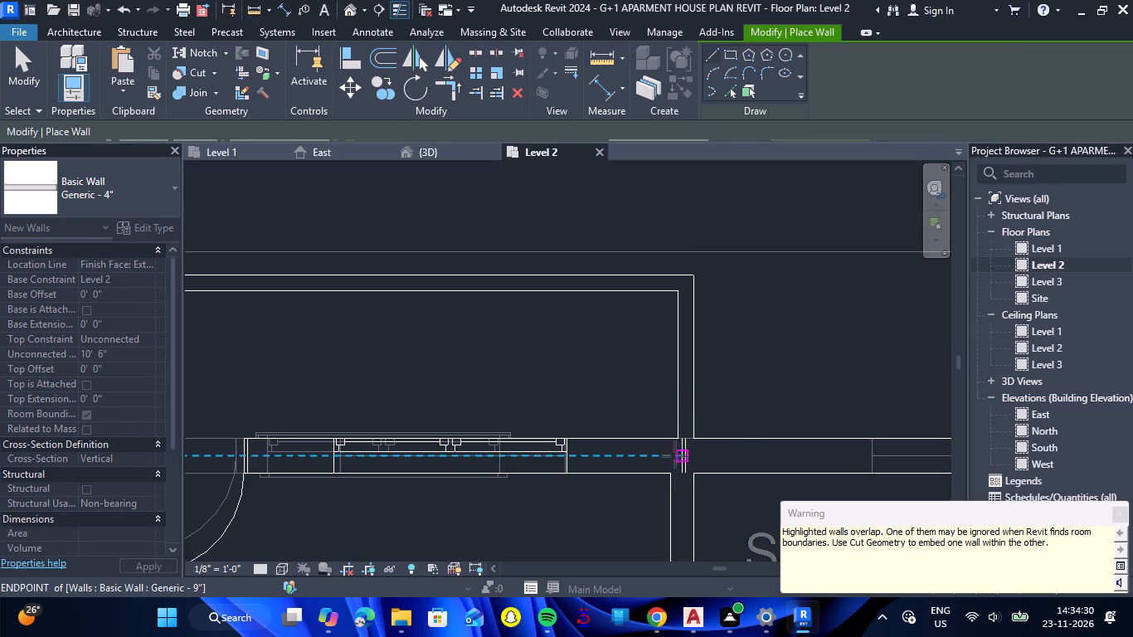
key("Escape")
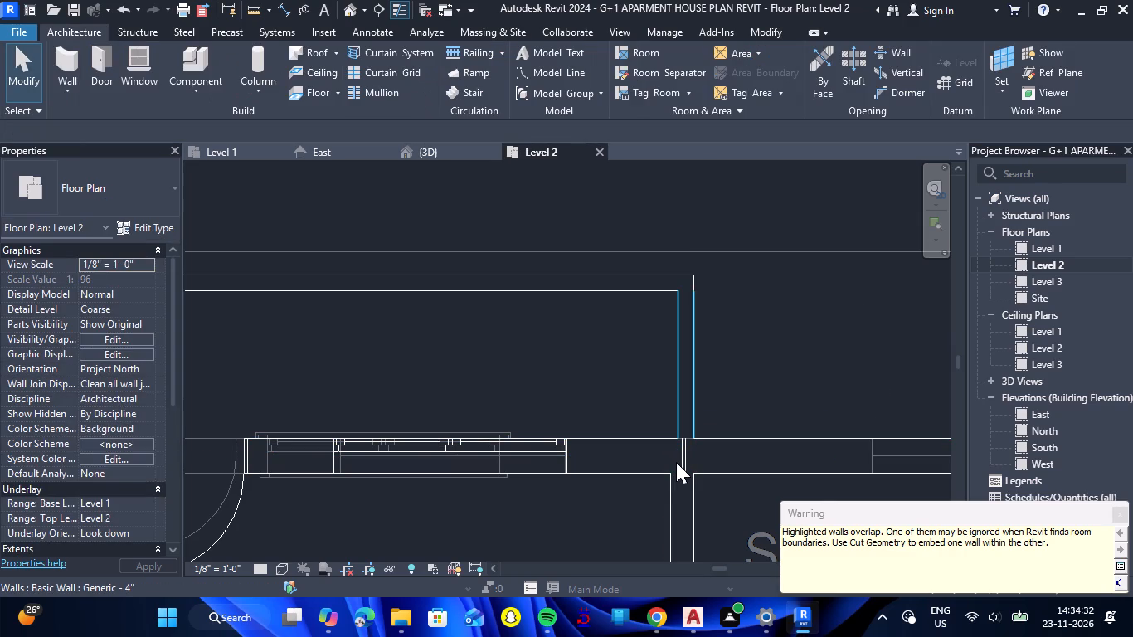
scroll(566, 408, "down", 4)
key("Escape")
Nudge the 9" outer wall beside the Store slightly along its length, away from the finished balcony.
scroll(635, 454, "down", 1)
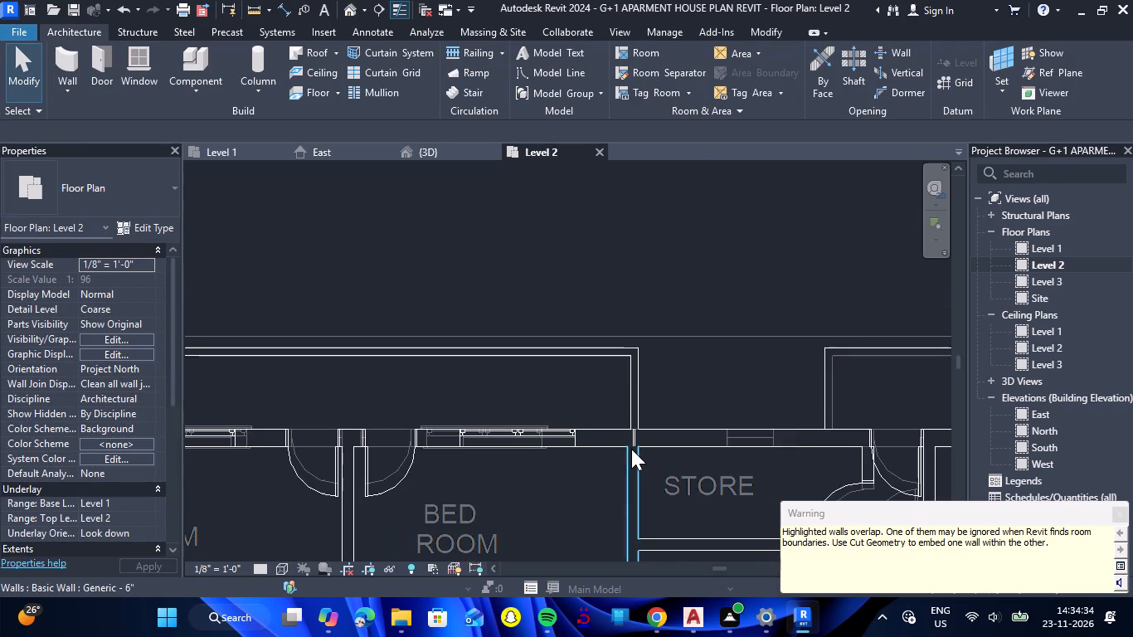
left_click(633, 445)
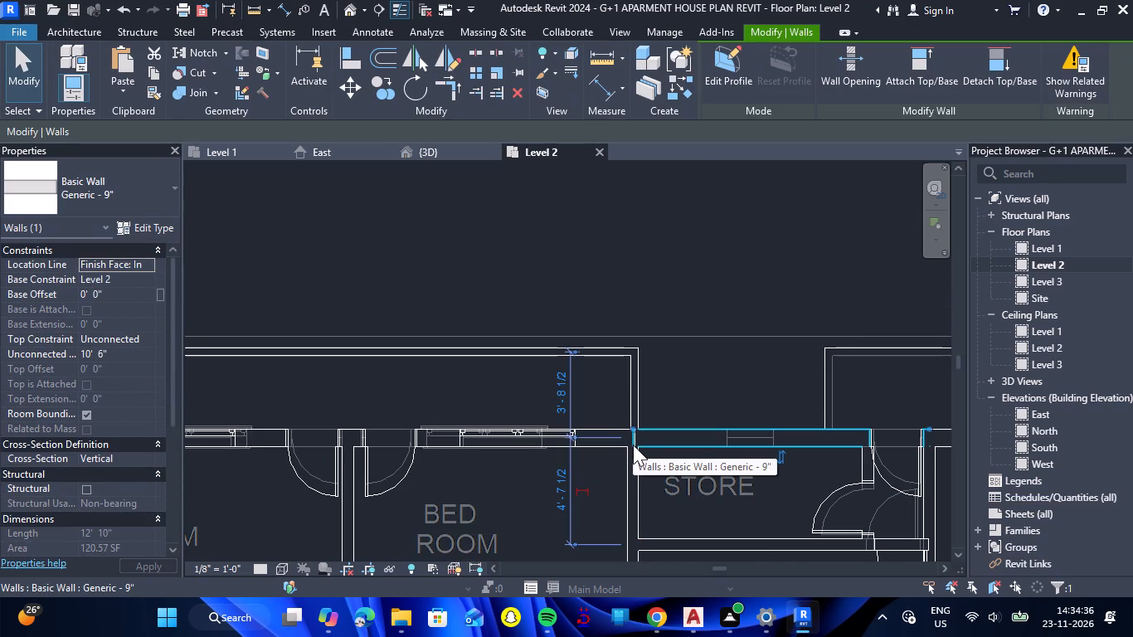
key("Right")
key("Right")
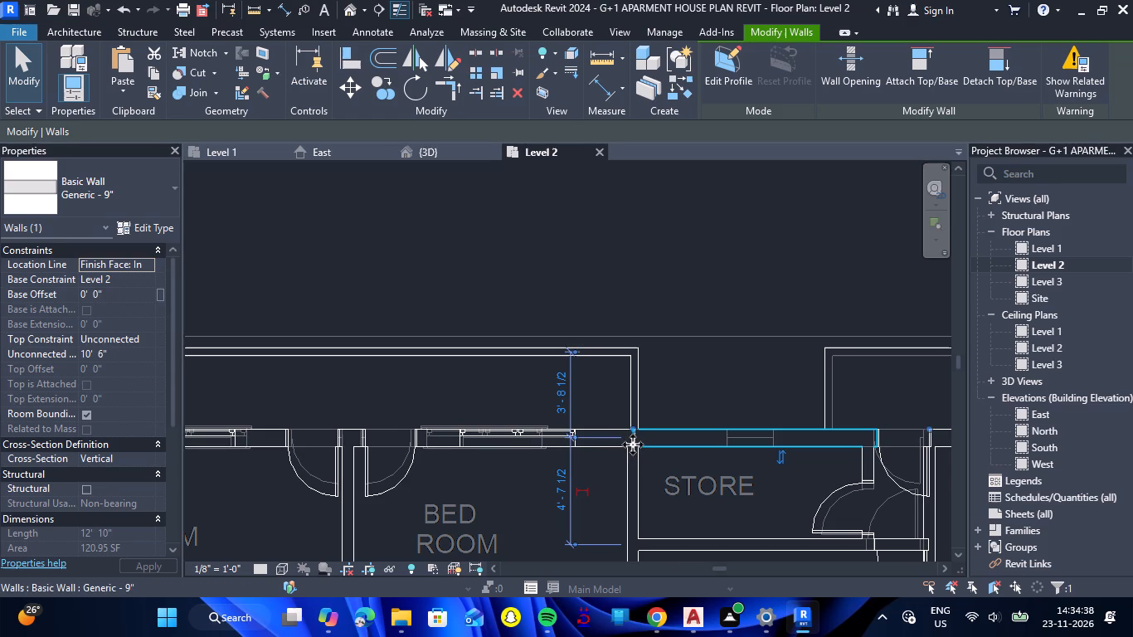
key("Left")
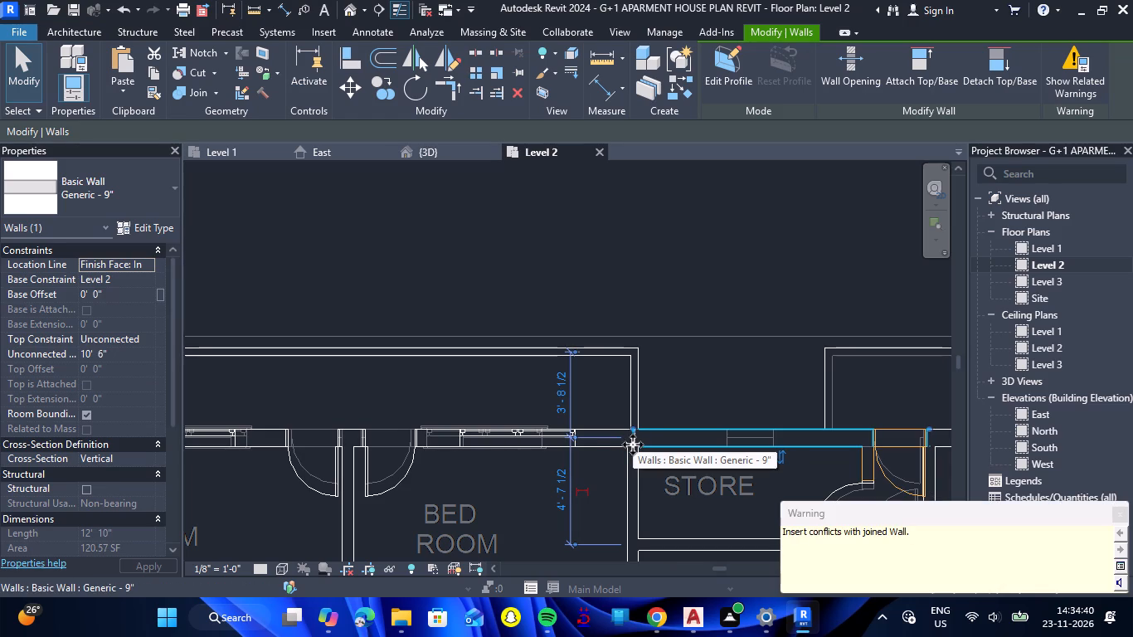
key("Right")
key("Escape")
Set the unconnected height of the two-bedroom balcony's three 4" walls to 4'.
scroll(683, 396, "down", 3)
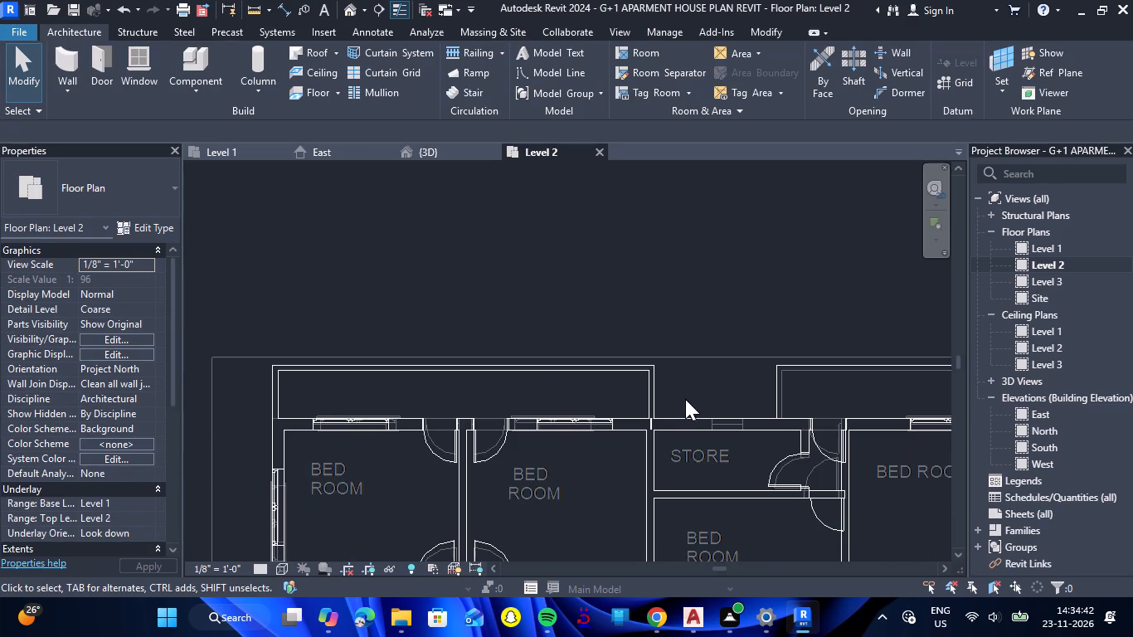
left_click(449, 368)
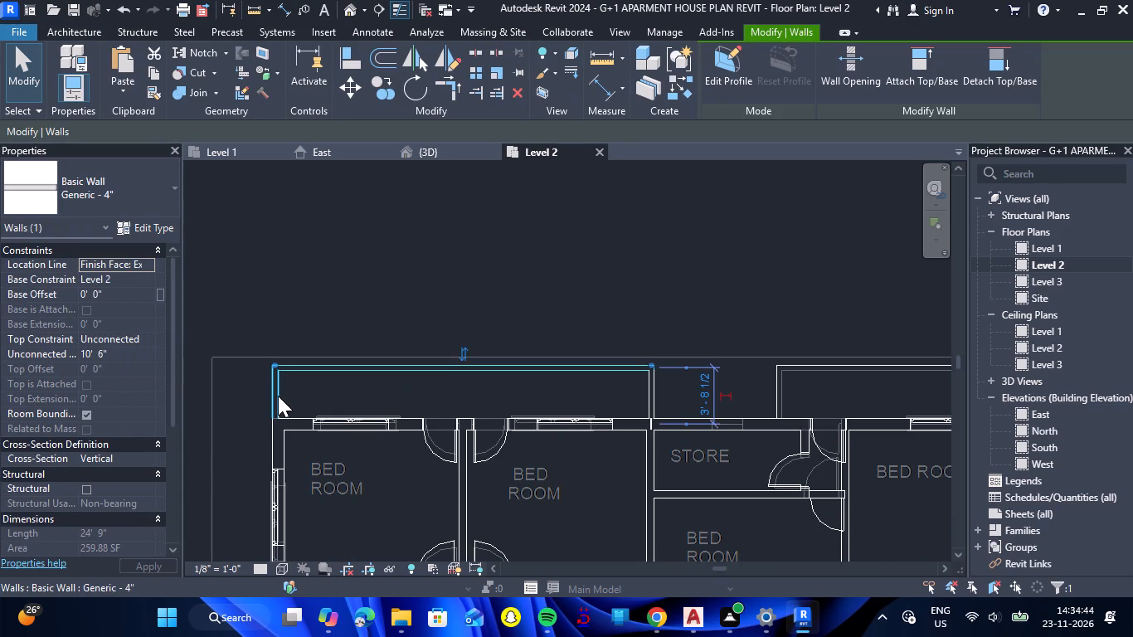
left_click(278, 396)
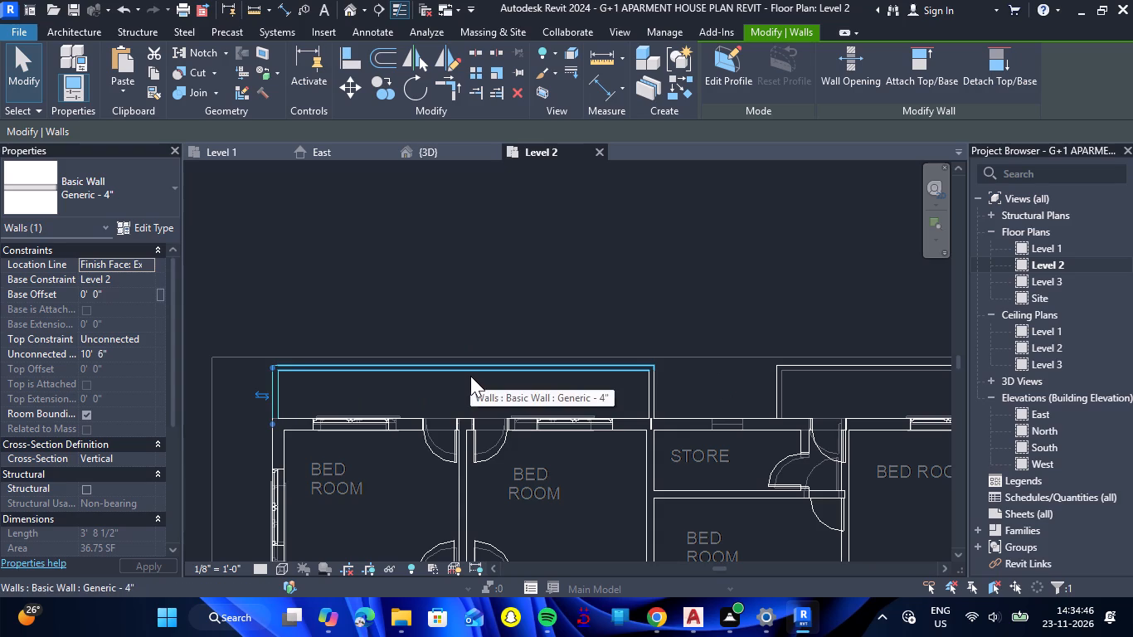
left_click(470, 376, "ctrl")
left_click(648, 393, "ctrl")
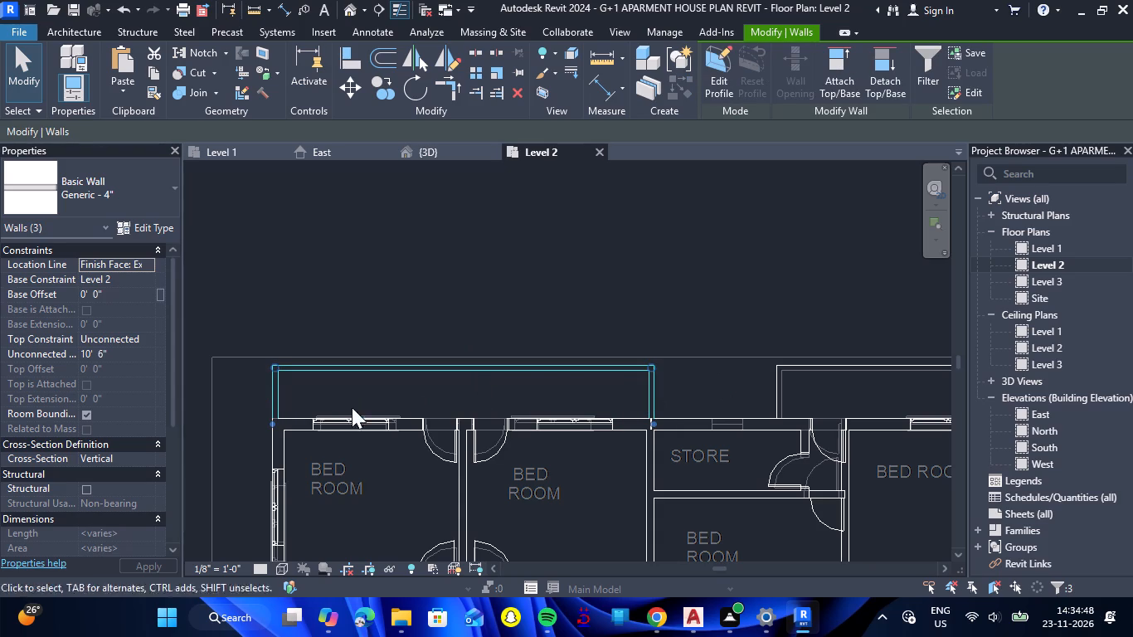
left_click(151, 361)
type("4'")
key("Return")
key("Escape")
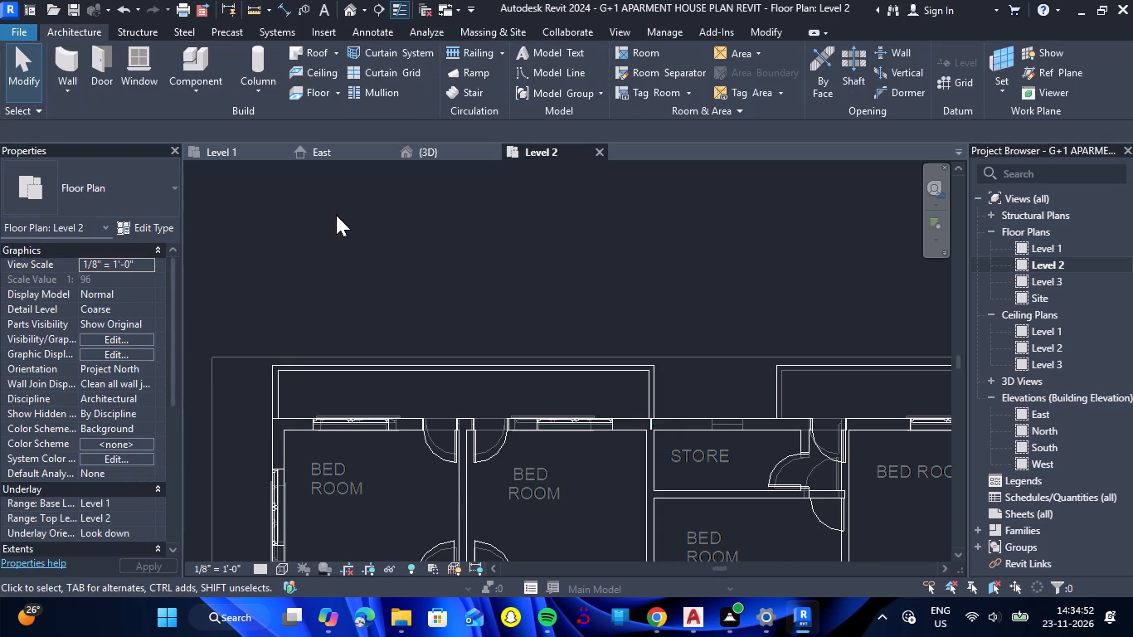
Draw 4' high Generic - 4" walls around the three open sides of the balcony between the Store and Kitchen, about 3'-6" deep.
scroll(340, 218, "down", 5)
scroll(760, 277, "up", 4)
left_click(59, 61)
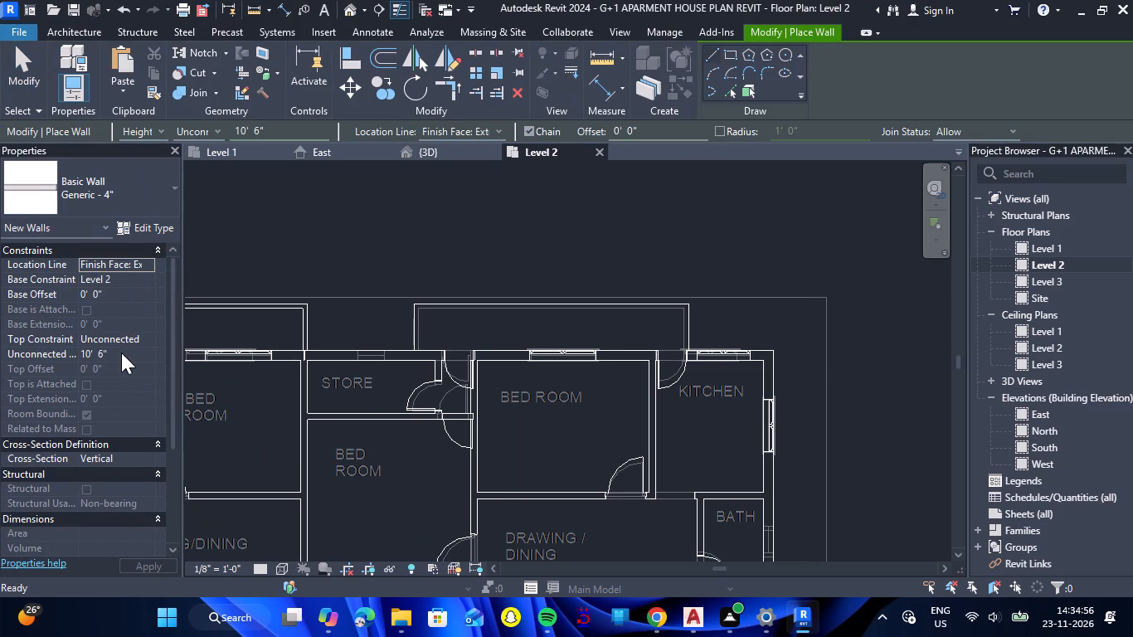
left_click(121, 353)
type("4'")
key("Return")
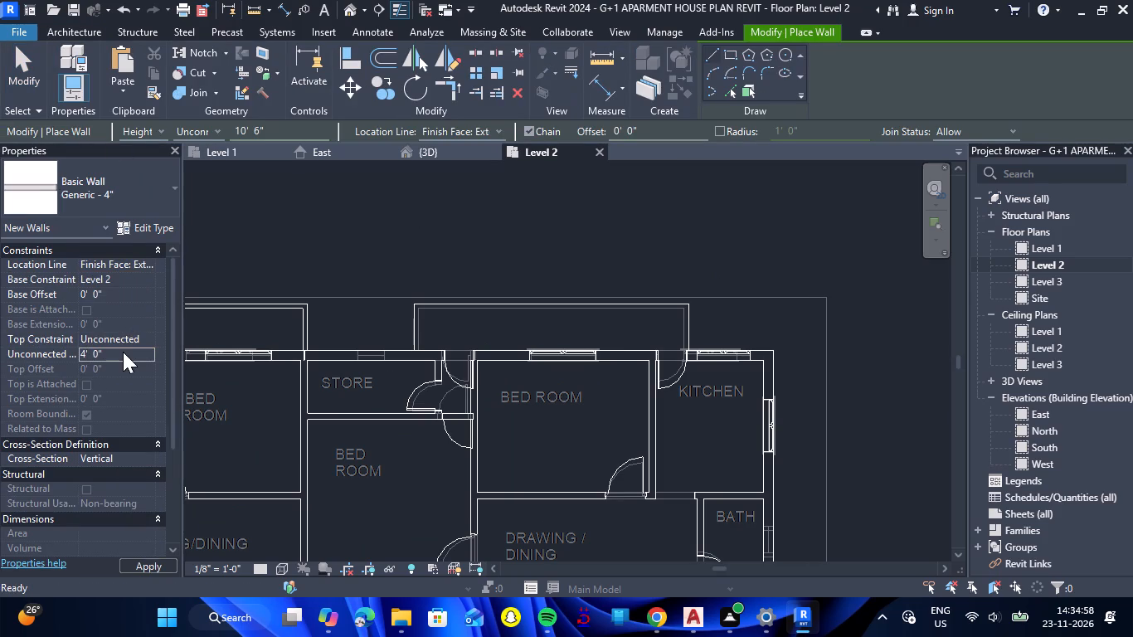
scroll(397, 322, "up", 6)
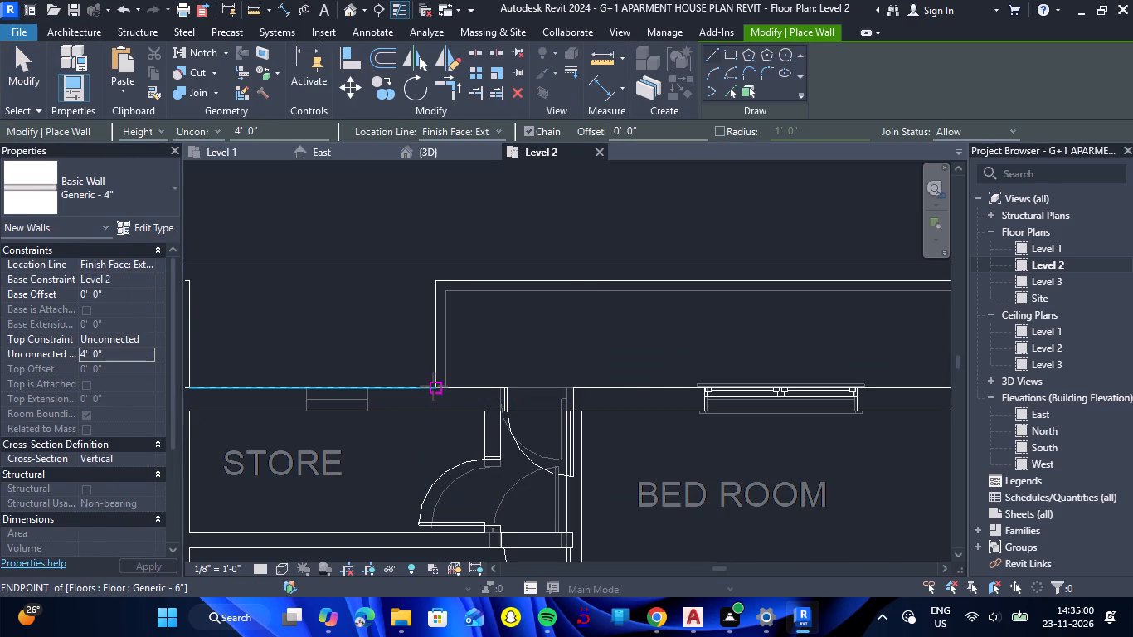
left_click(434, 387)
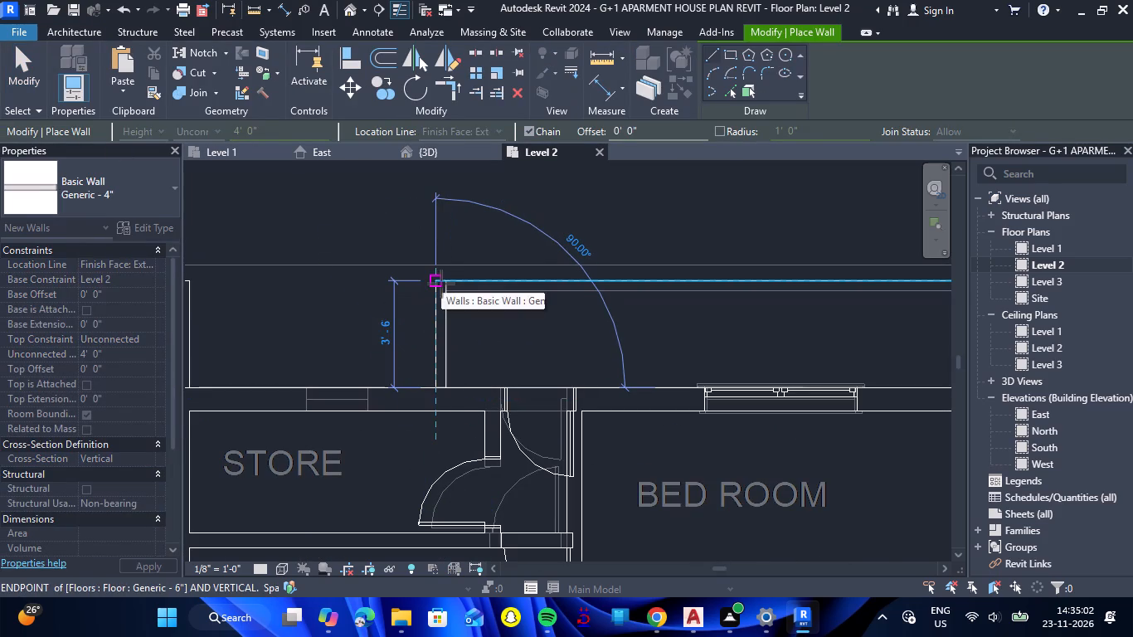
left_click(433, 279)
scroll(511, 285, "down", 3)
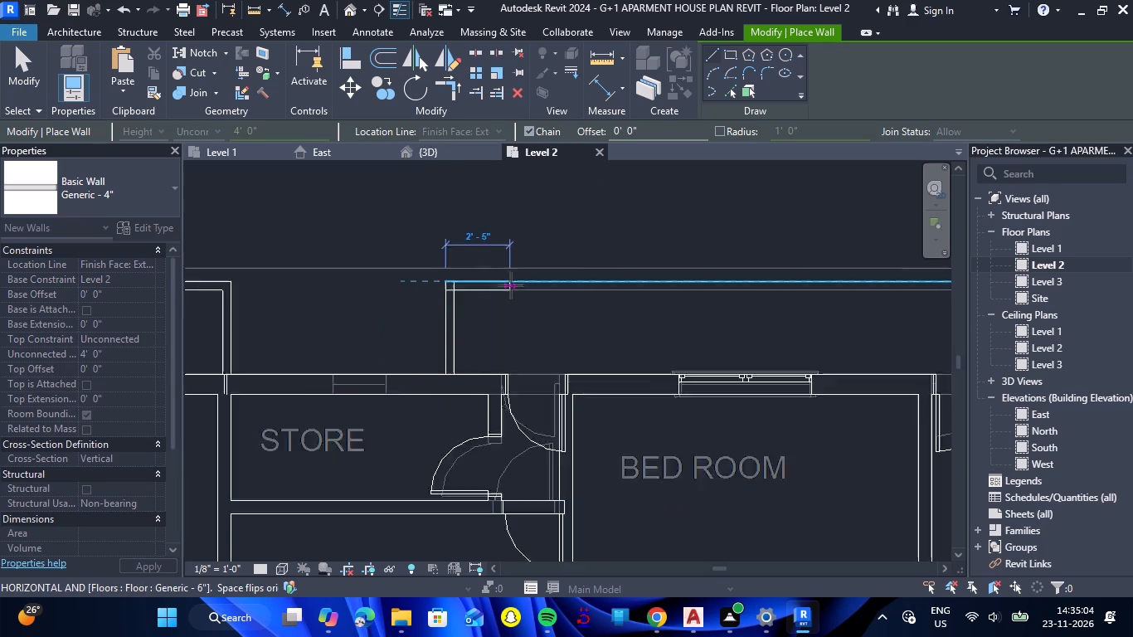
scroll(511, 285, "down", 4)
scroll(733, 282, "up", 11)
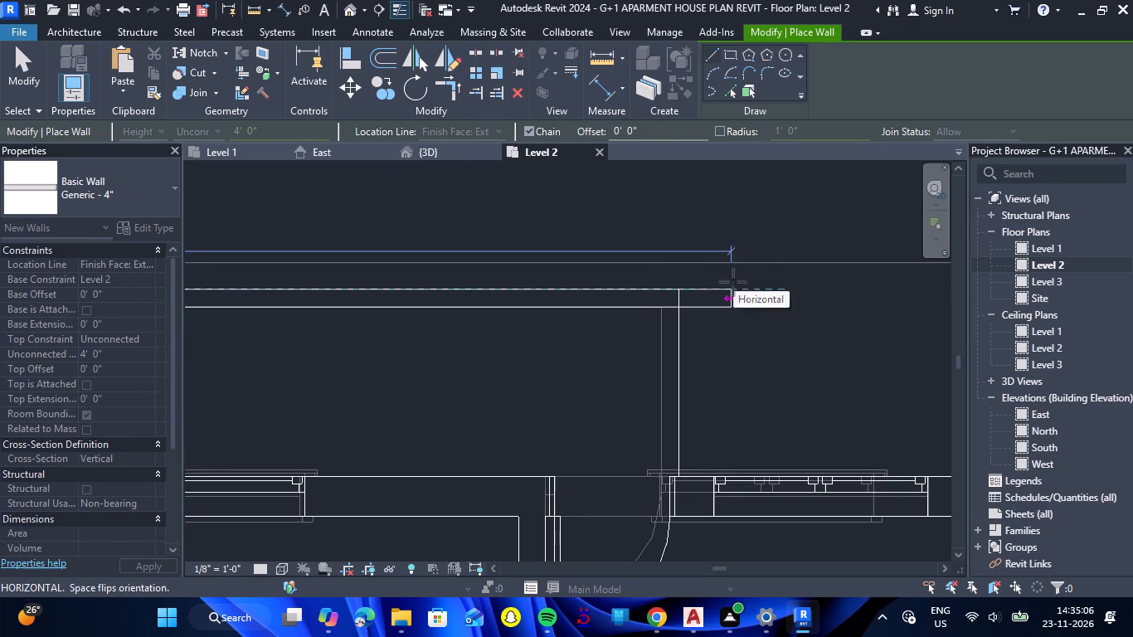
left_click(678, 289)
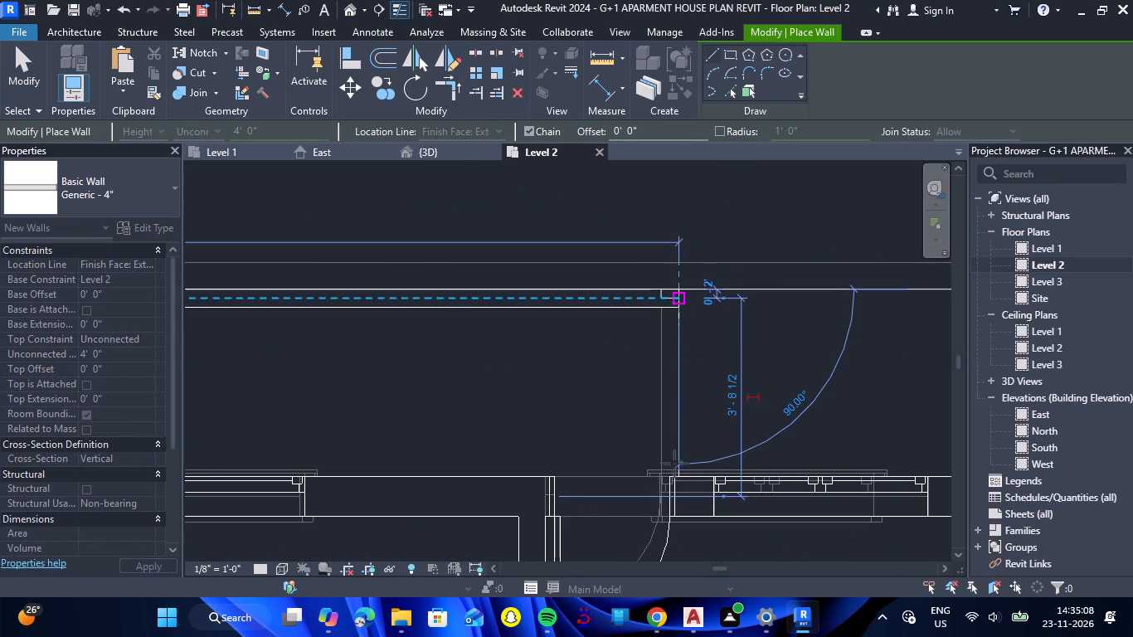
scroll(667, 469, "up", 7)
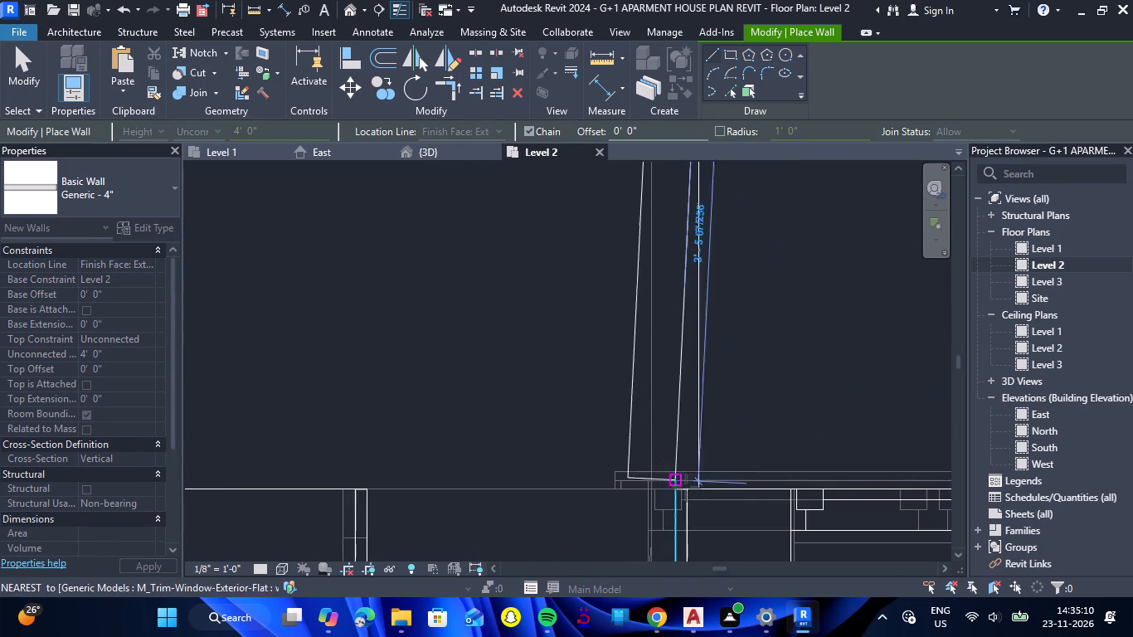
left_click(698, 488)
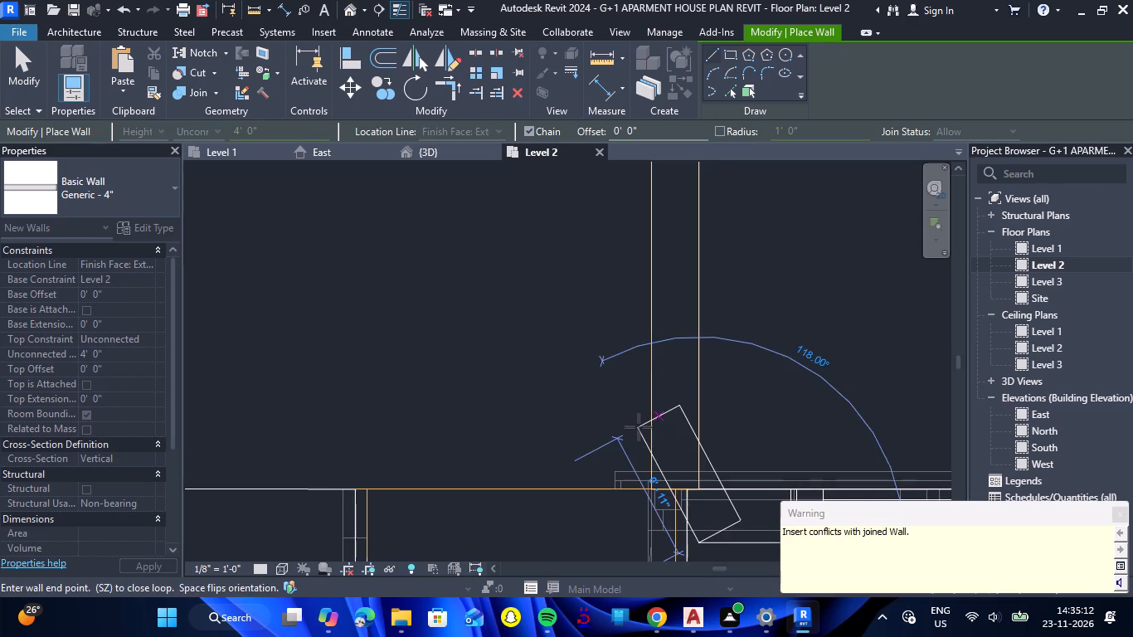
left_click(1126, 518)
scroll(764, 404, "down", 4)
key("Escape")
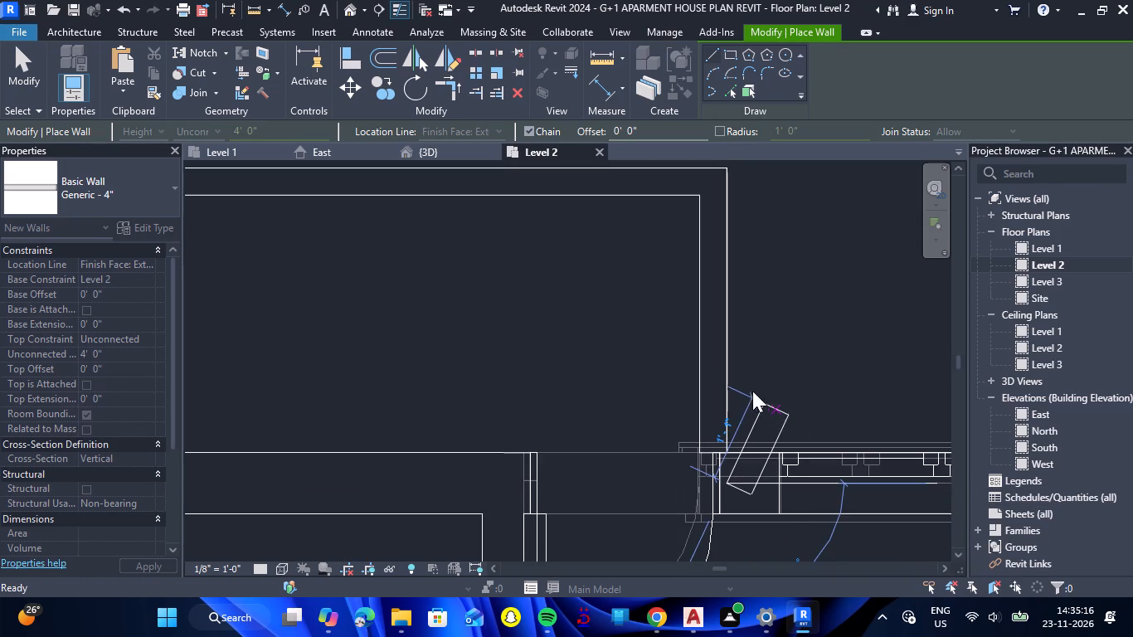
Draw 4' high Generic - 4" walls by Finish Face: Exterior around the three open sides of the side Bed Room's balcony below the Toilet.
scroll(529, 342, "down", 15)
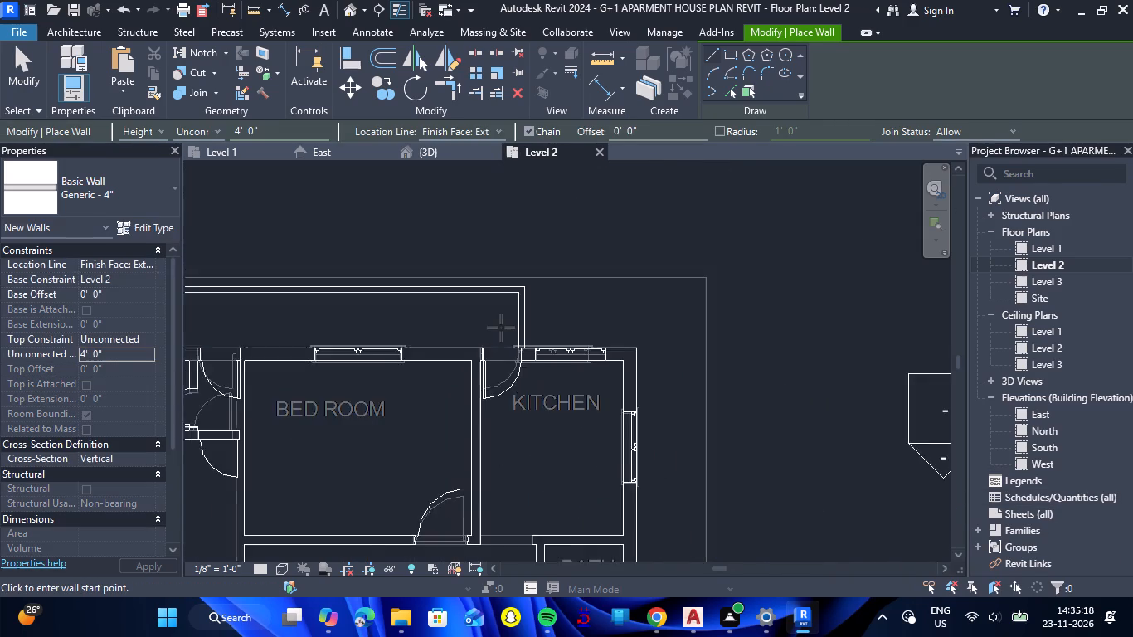
scroll(502, 328, "down", 11)
scroll(547, 446, "up", 8)
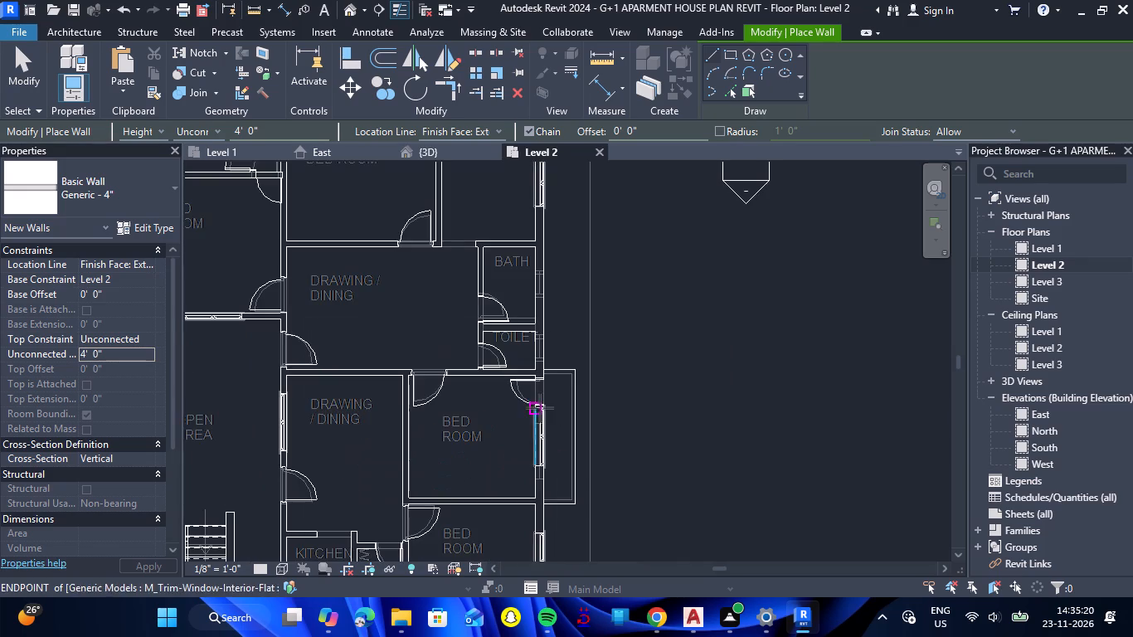
scroll(543, 373, "up", 14)
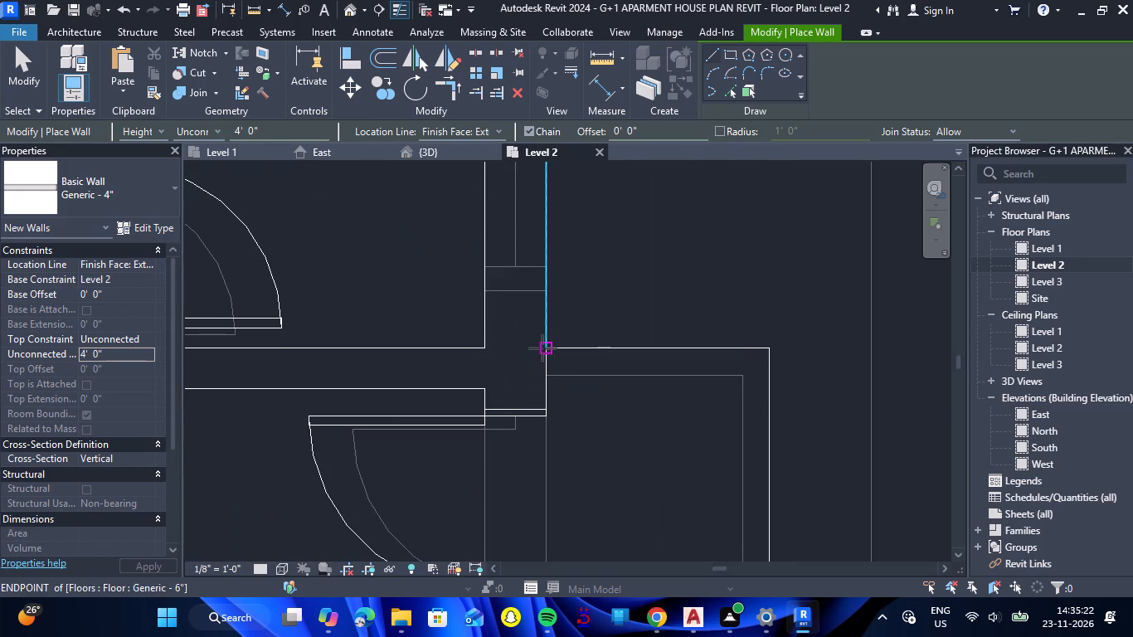
left_click(546, 347)
left_click(766, 347)
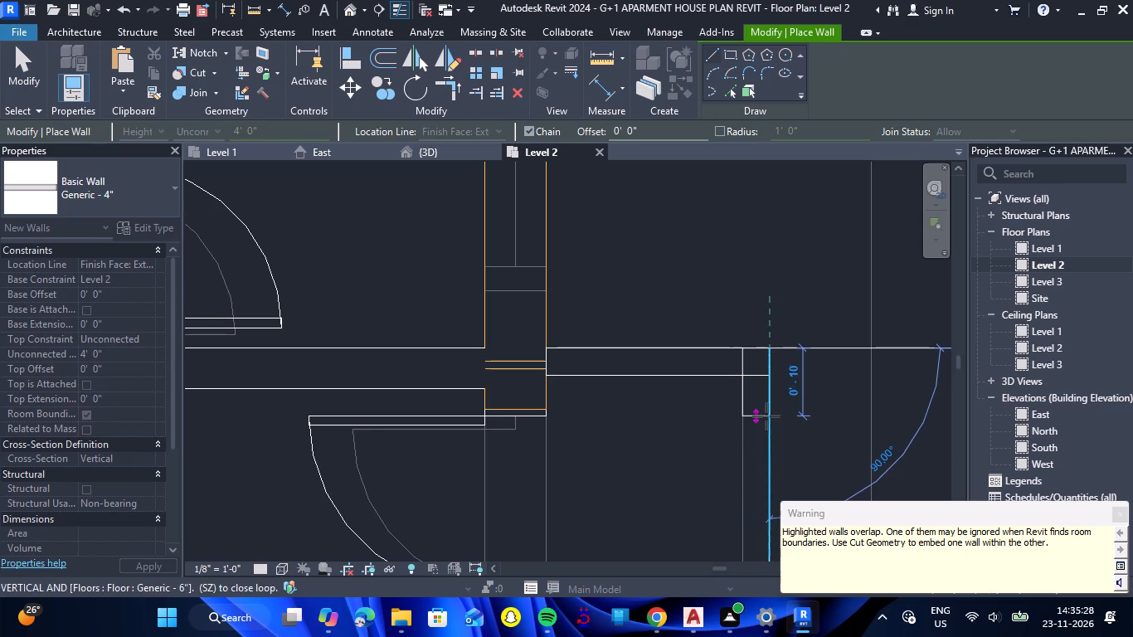
scroll(766, 416, "down", 18)
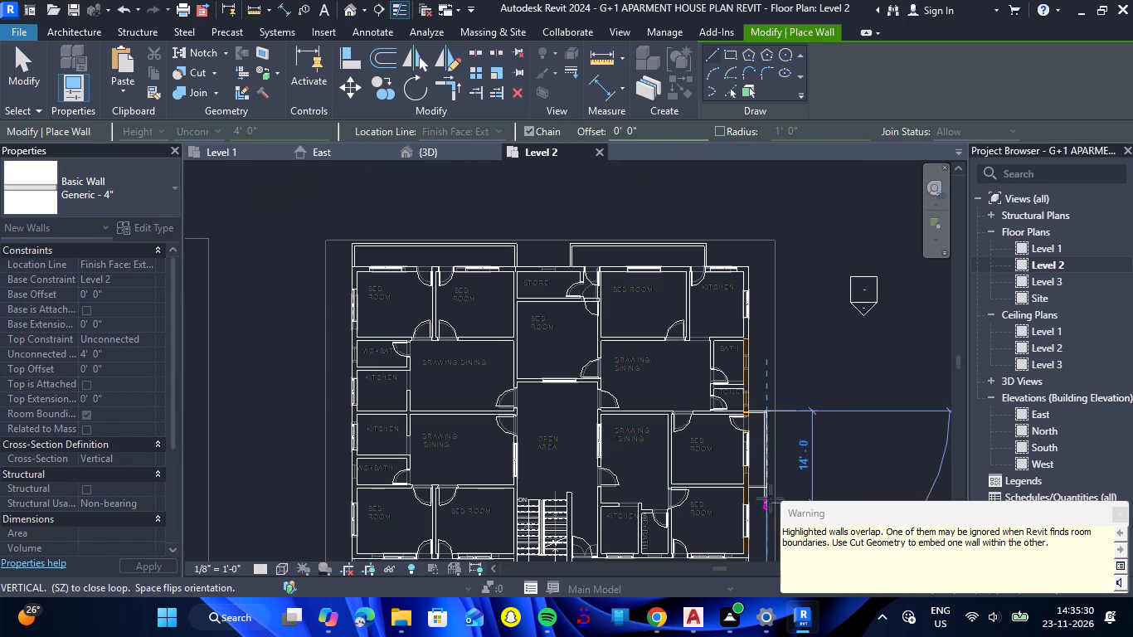
scroll(771, 495, "up", 17)
scroll(692, 463, "up", 6)
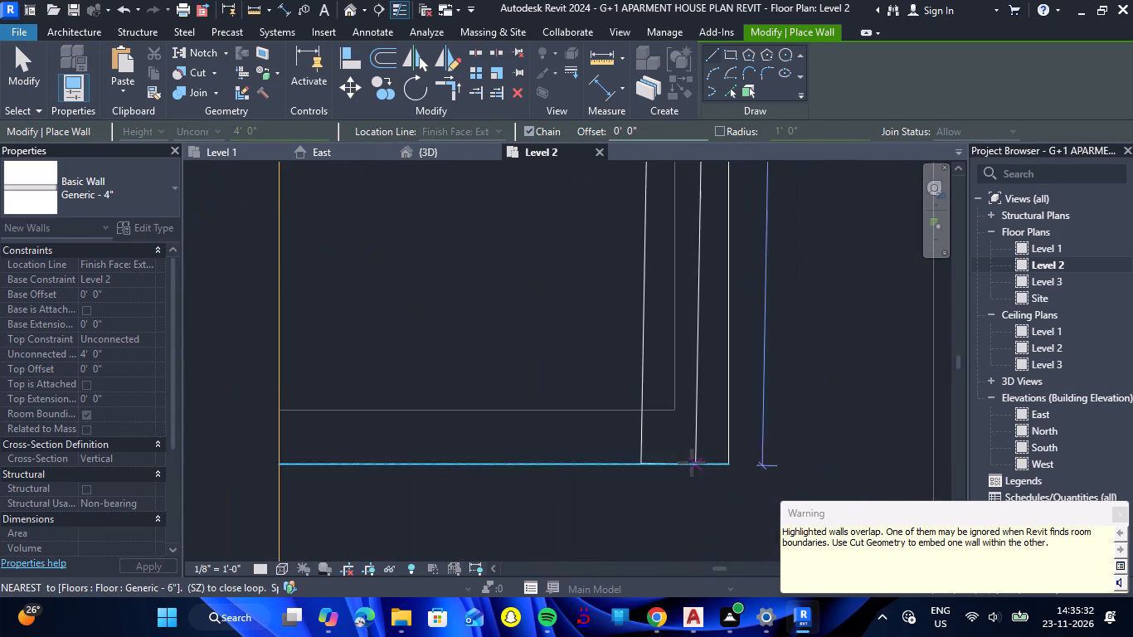
left_click(728, 462)
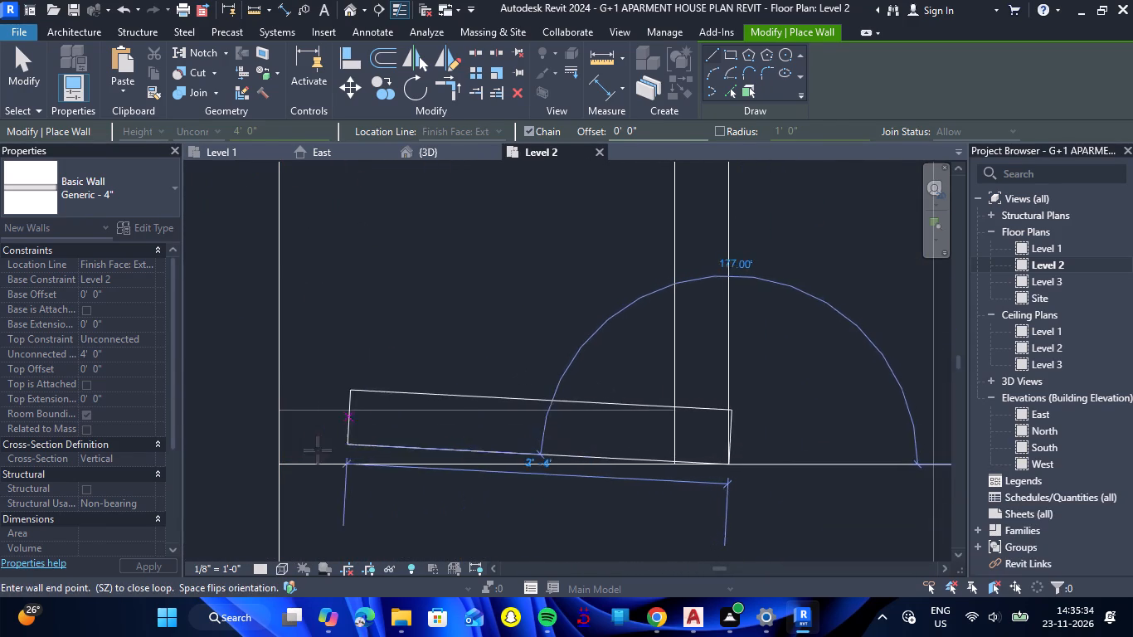
left_click(278, 462)
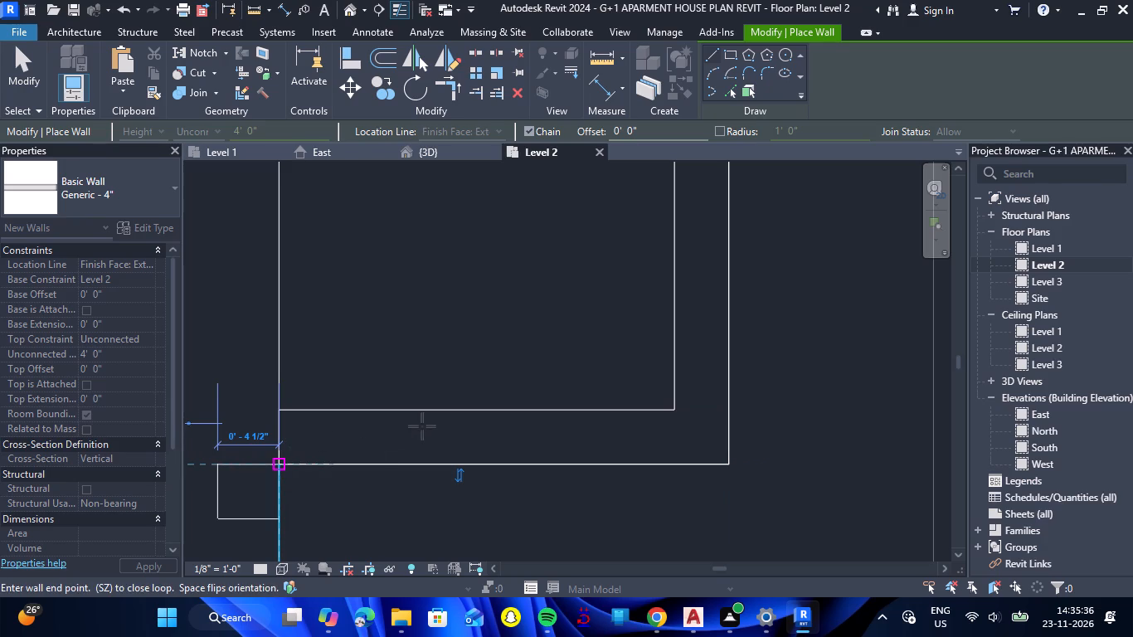
key("Escape")
Draw 4' high Generic - 4" walls from the corner Bed Room around the Kitchen-side balcony to its end beside the staircase.
scroll(503, 430, "down", 8)
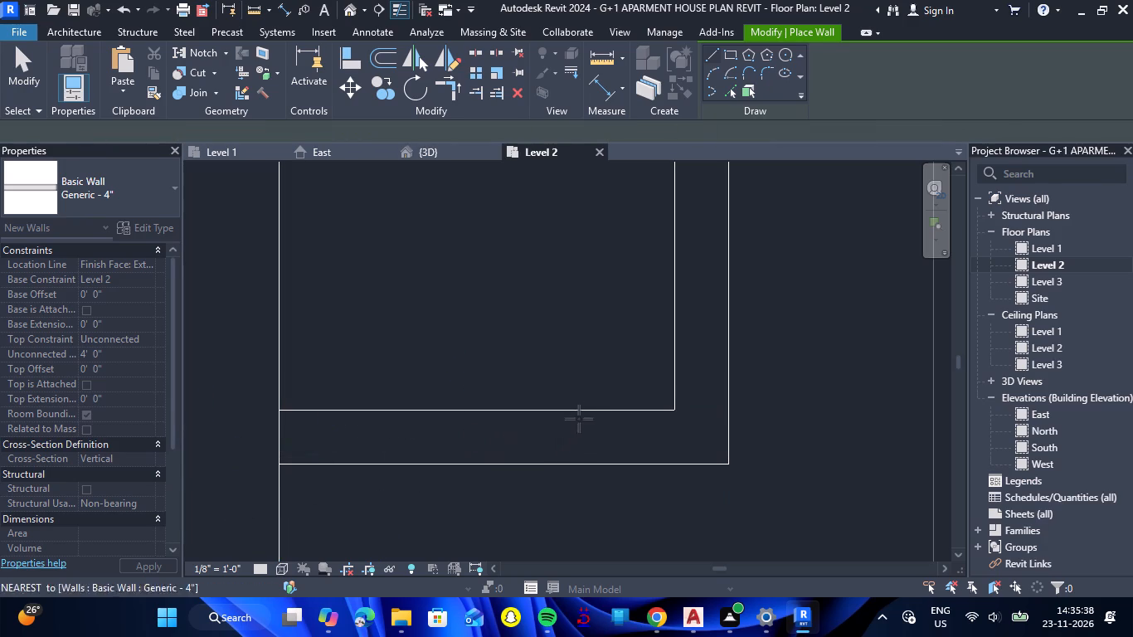
scroll(581, 417, "down", 18)
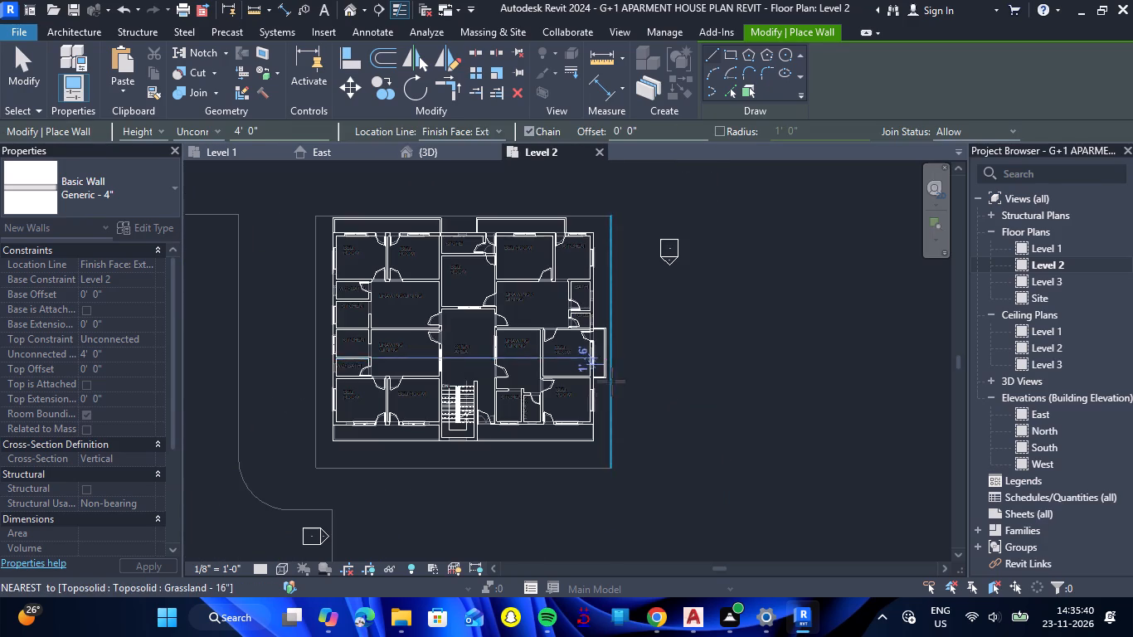
scroll(586, 436, "up", 13)
scroll(629, 426, "up", 8)
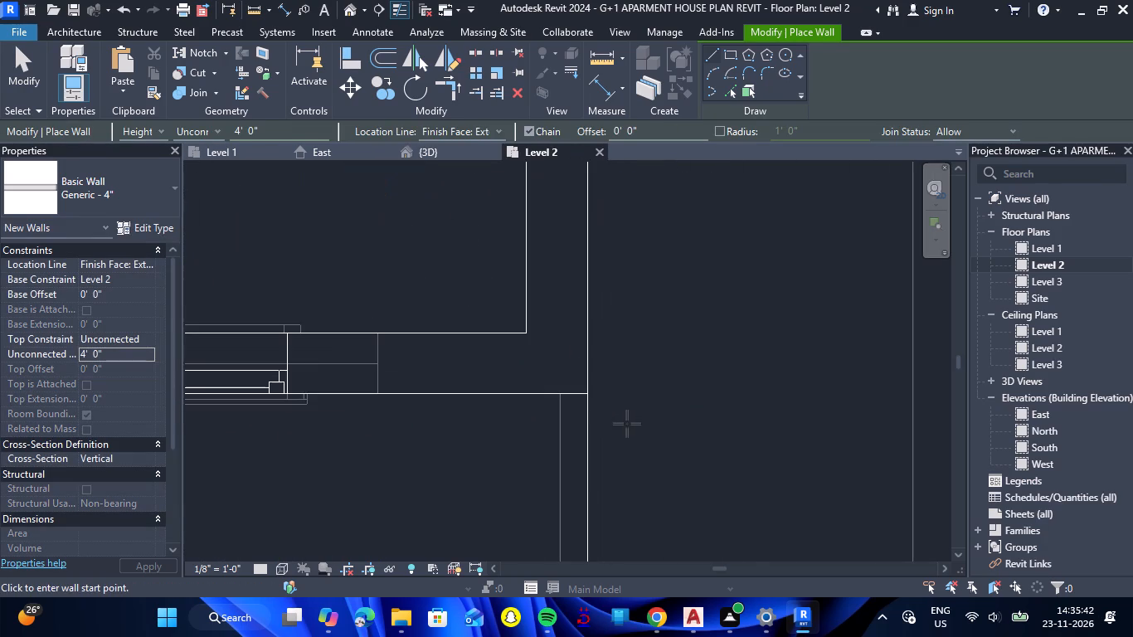
left_click(586, 396)
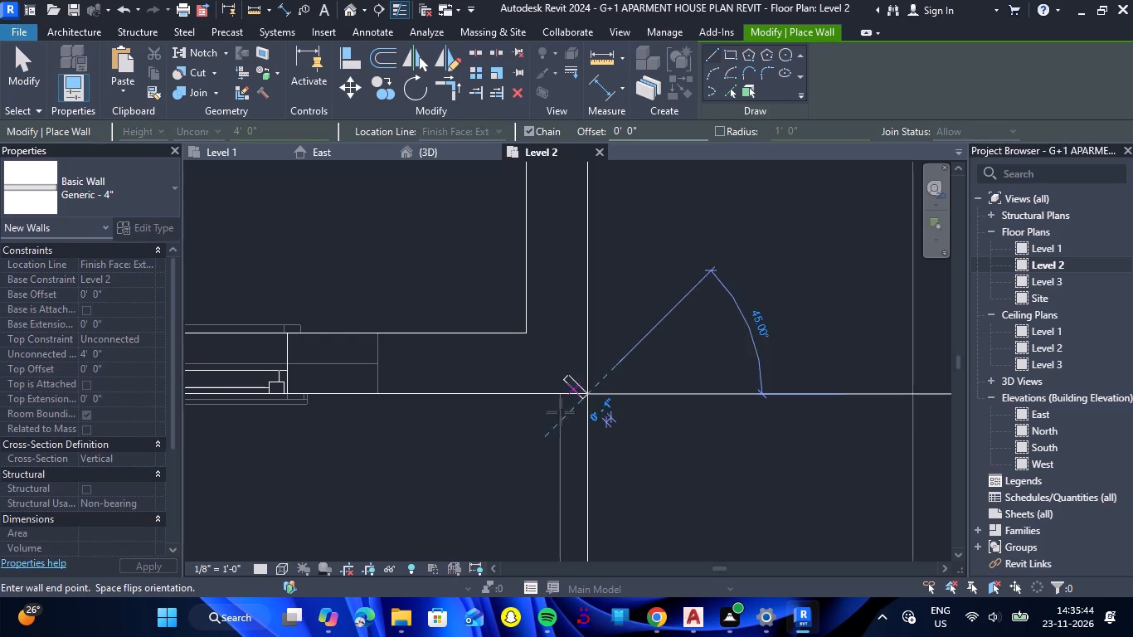
scroll(592, 479, "down", 12)
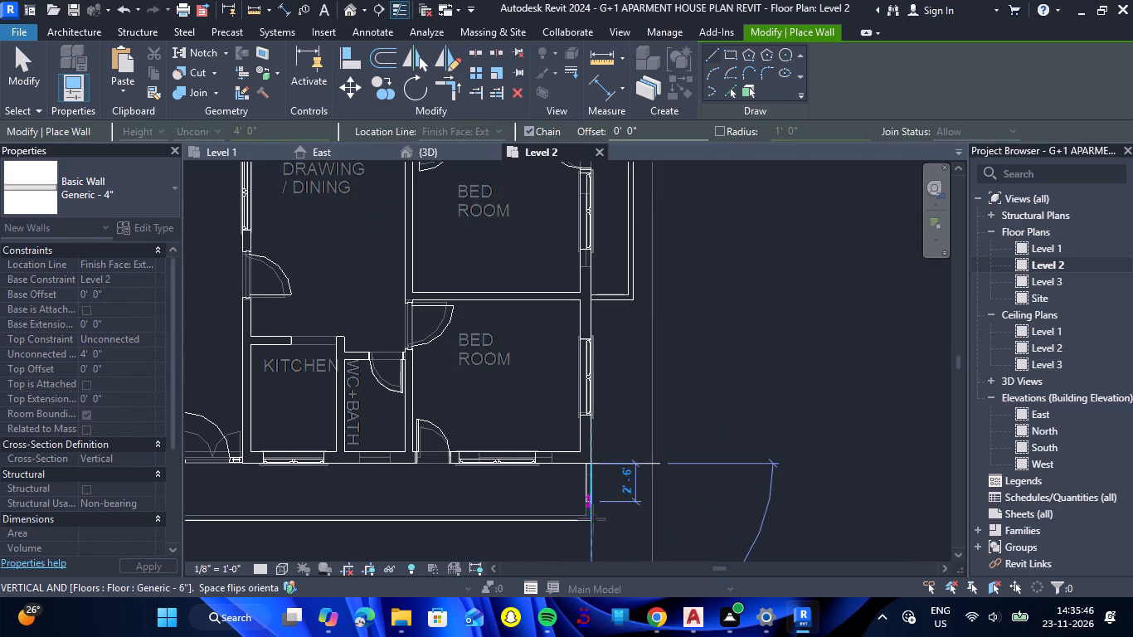
scroll(591, 528, "up", 19)
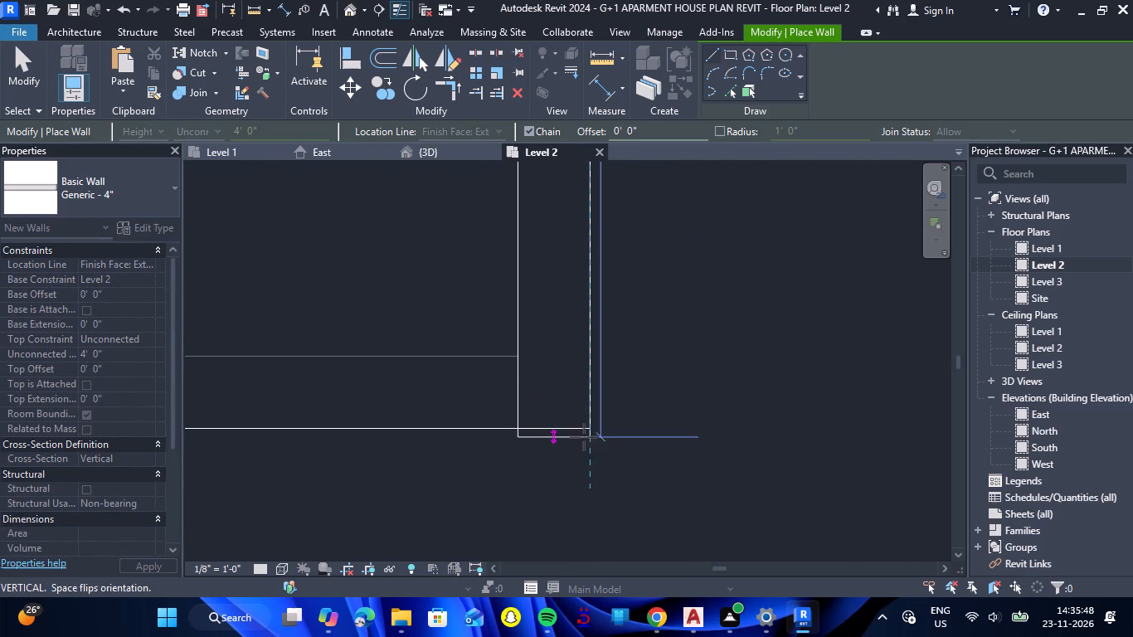
left_click(590, 426)
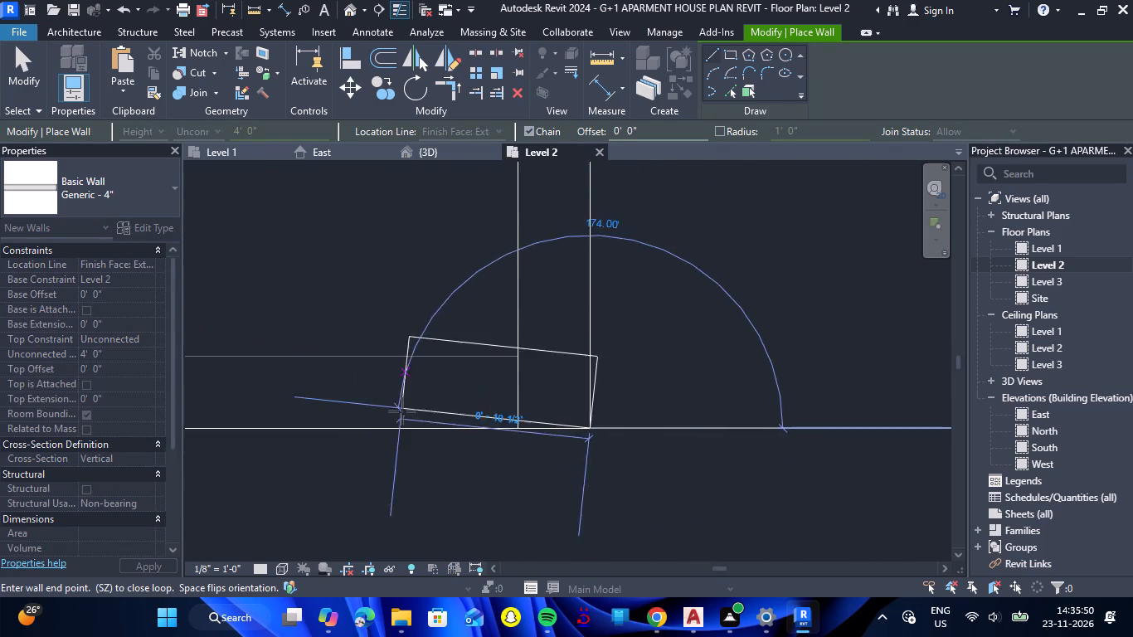
scroll(396, 434, "down", 20)
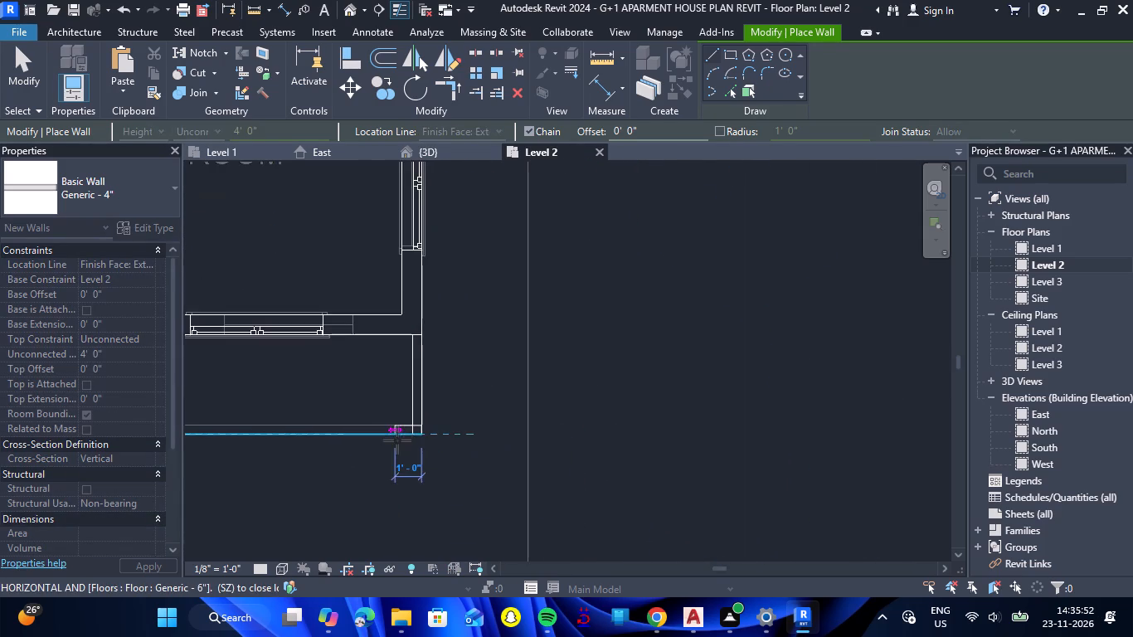
scroll(397, 440, "down", 10)
scroll(293, 439, "up", 4)
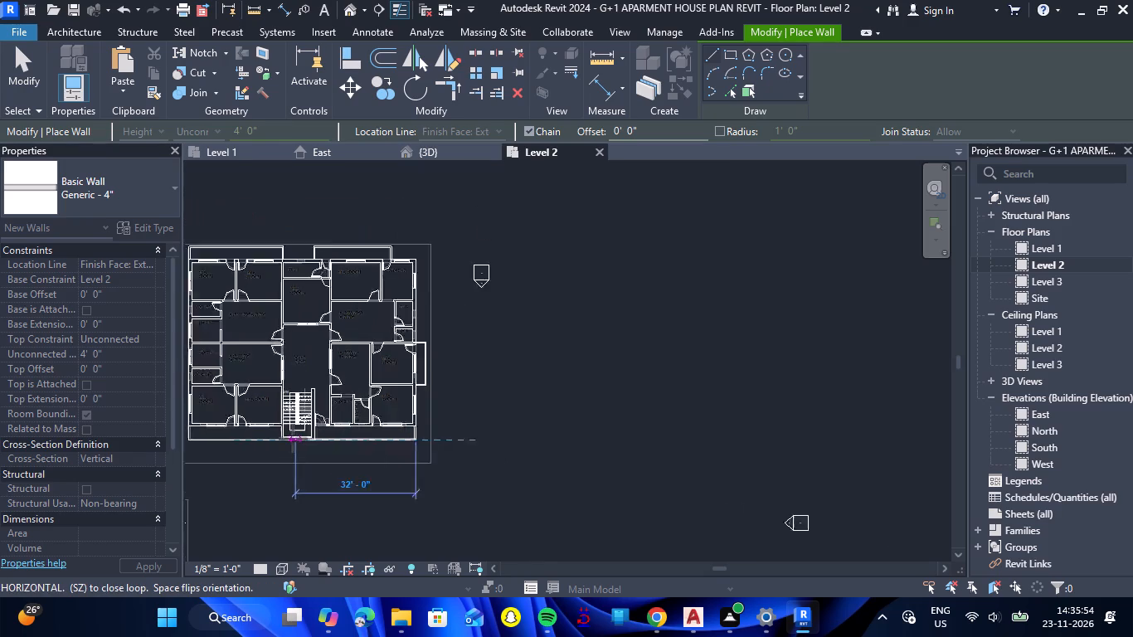
scroll(293, 439, "up", 8)
scroll(418, 440, "up", 8)
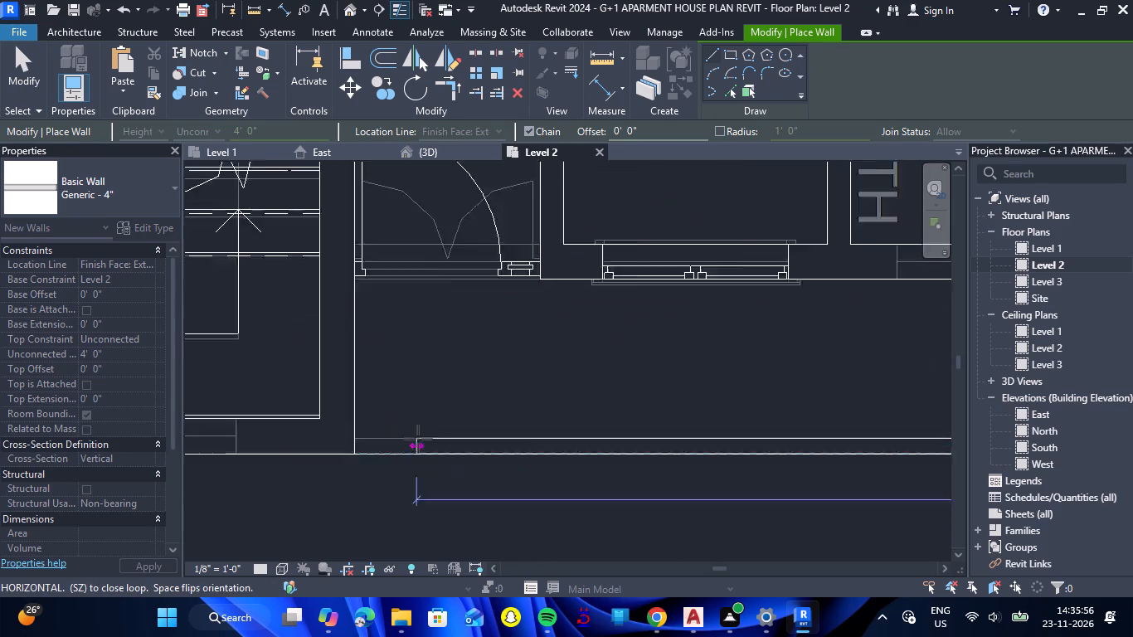
scroll(418, 439, "up", 1)
left_click(333, 455)
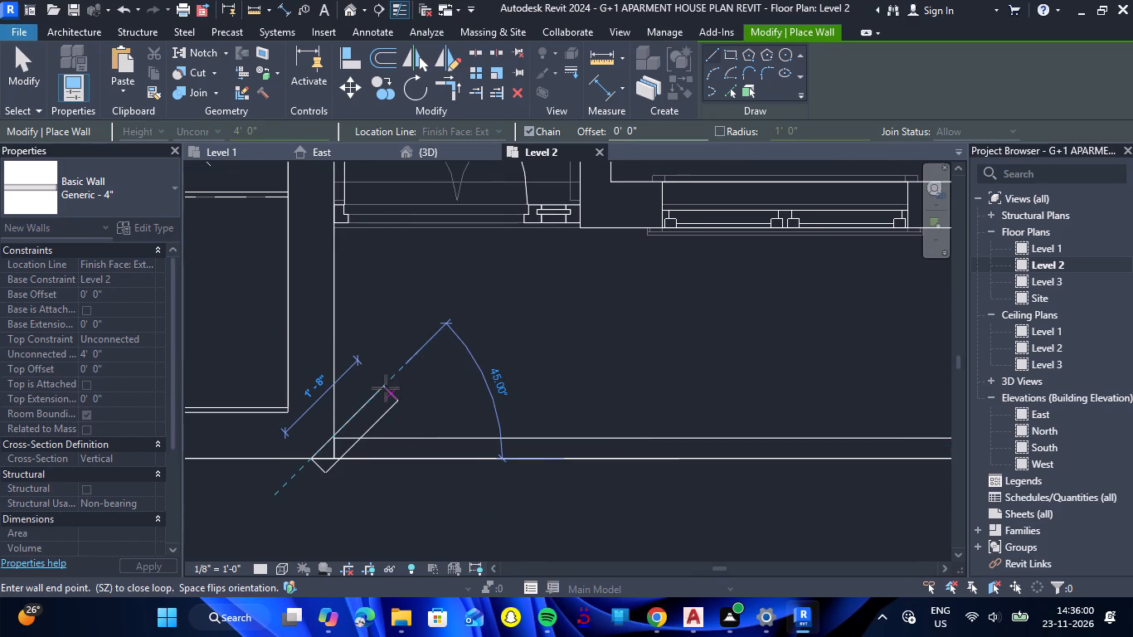
key("Escape")
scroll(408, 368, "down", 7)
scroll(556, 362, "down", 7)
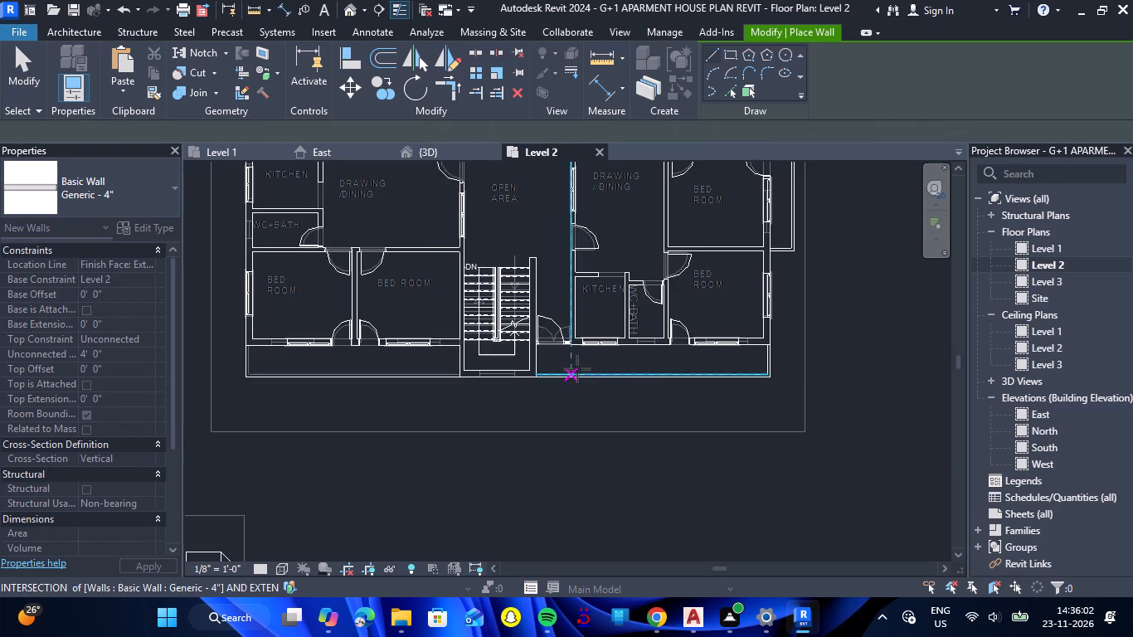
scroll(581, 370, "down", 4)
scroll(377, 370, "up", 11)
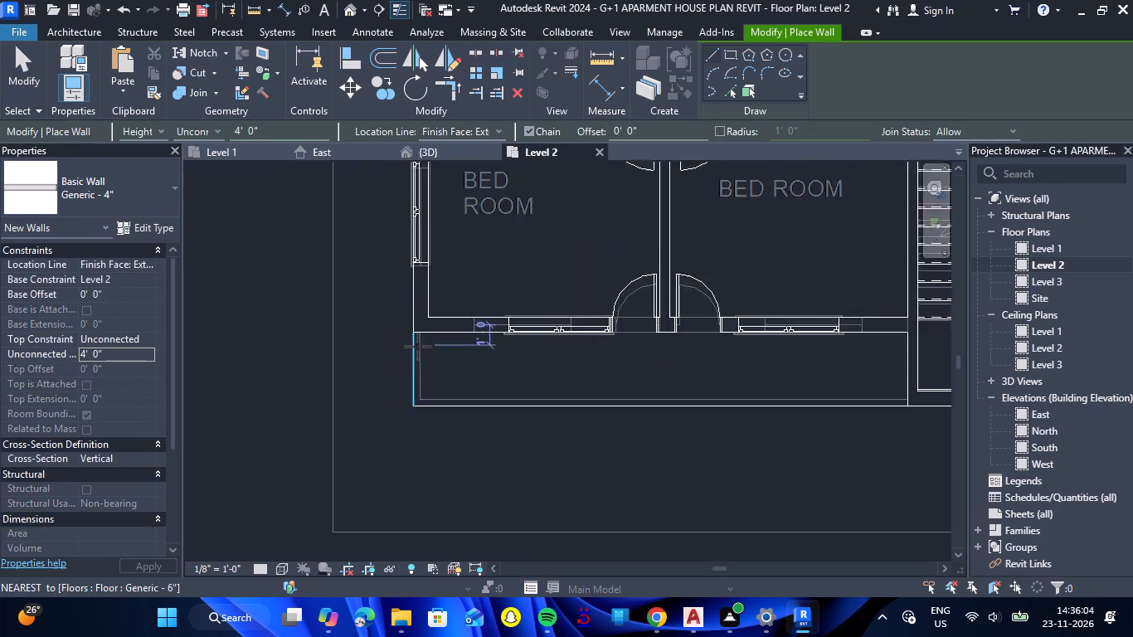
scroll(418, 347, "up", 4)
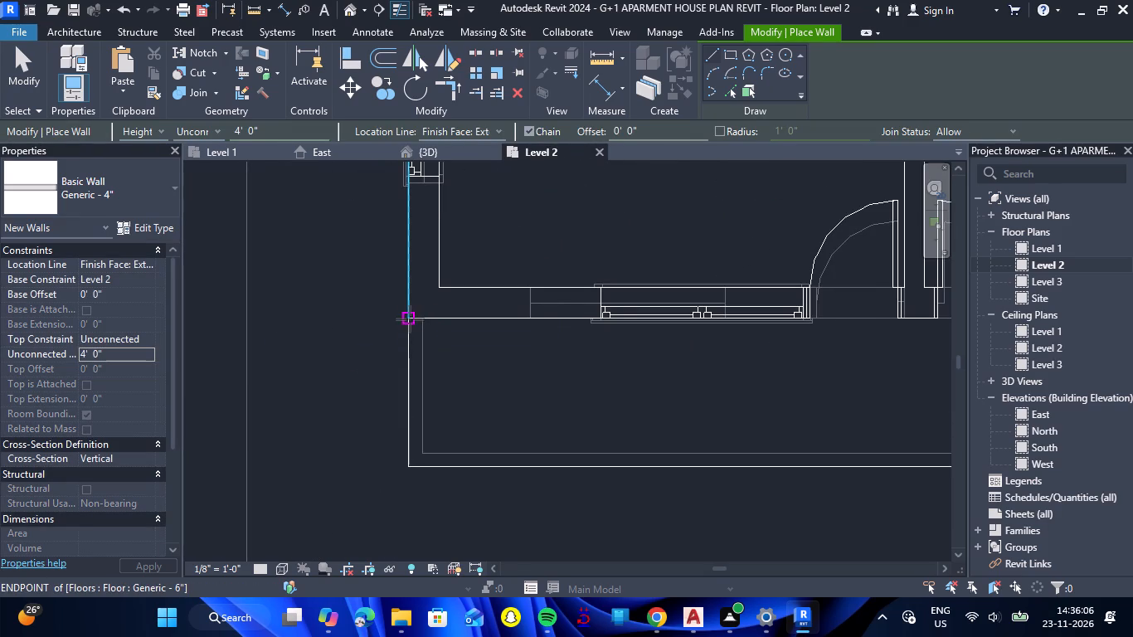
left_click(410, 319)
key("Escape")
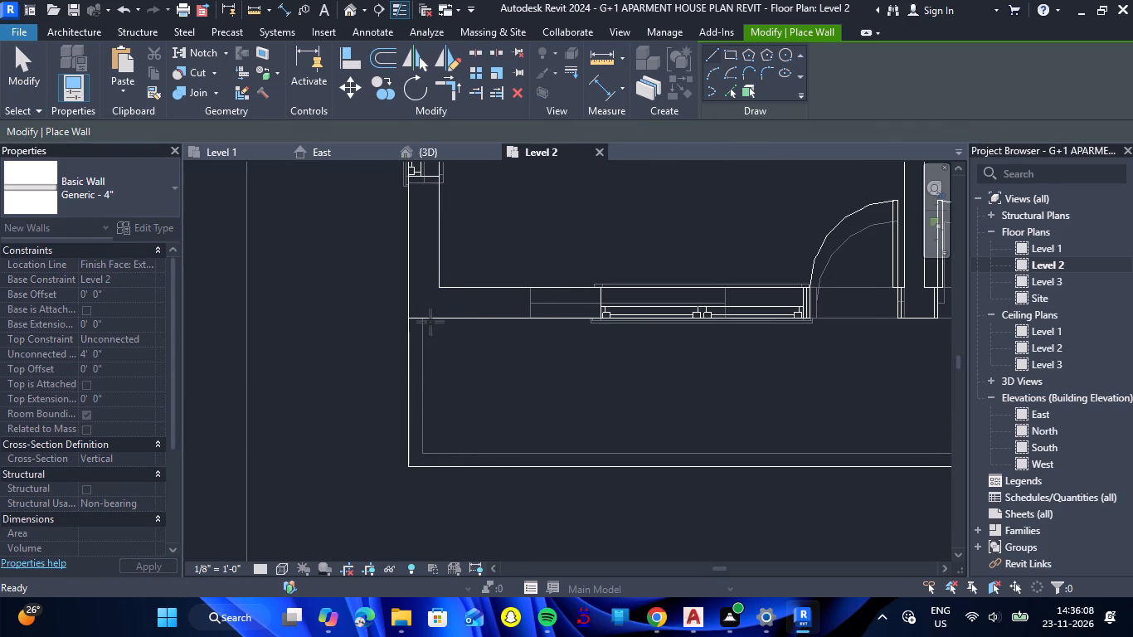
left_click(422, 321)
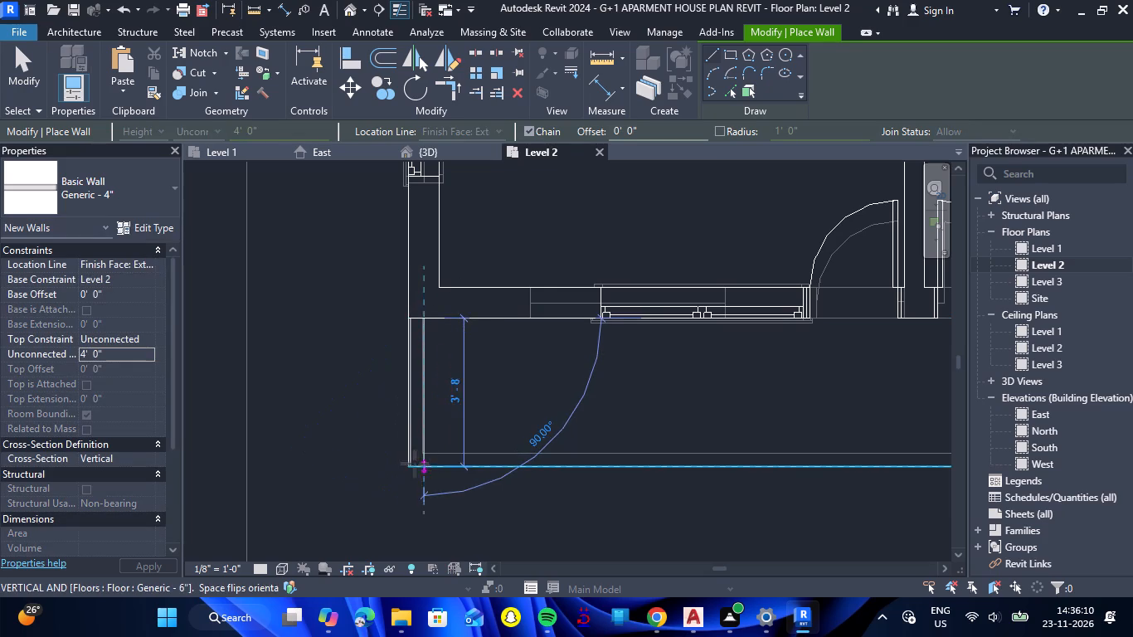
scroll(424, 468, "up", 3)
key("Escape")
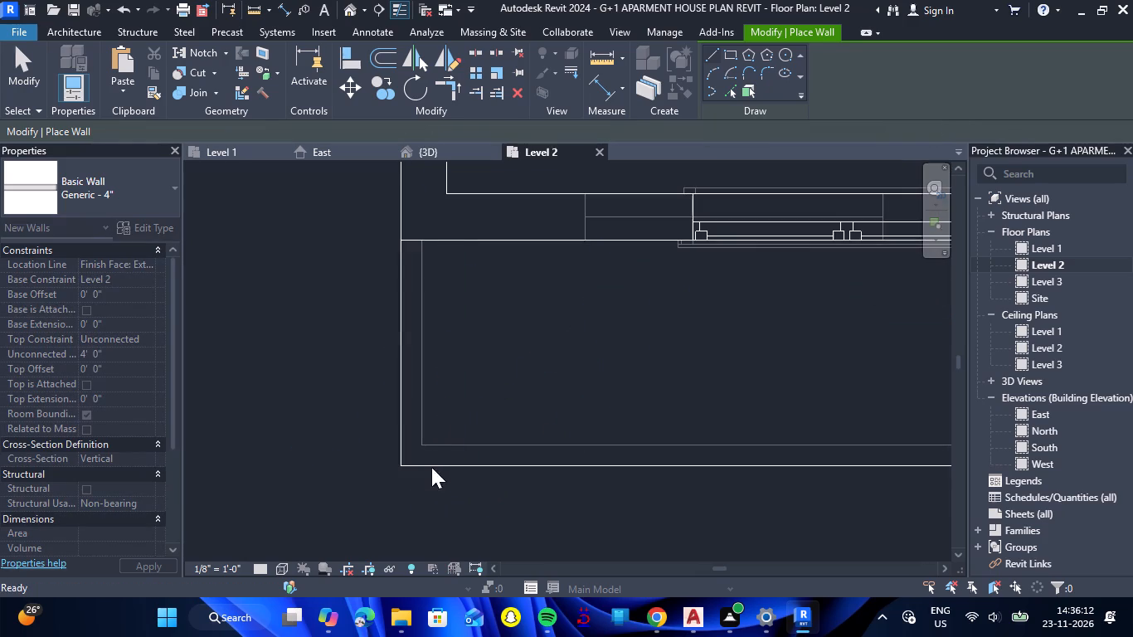
Draw a 4' high Generic - 4" wall across the short outer end of the two-bedroom balcony on the staircase side of the building.
scroll(416, 256, "up", 7)
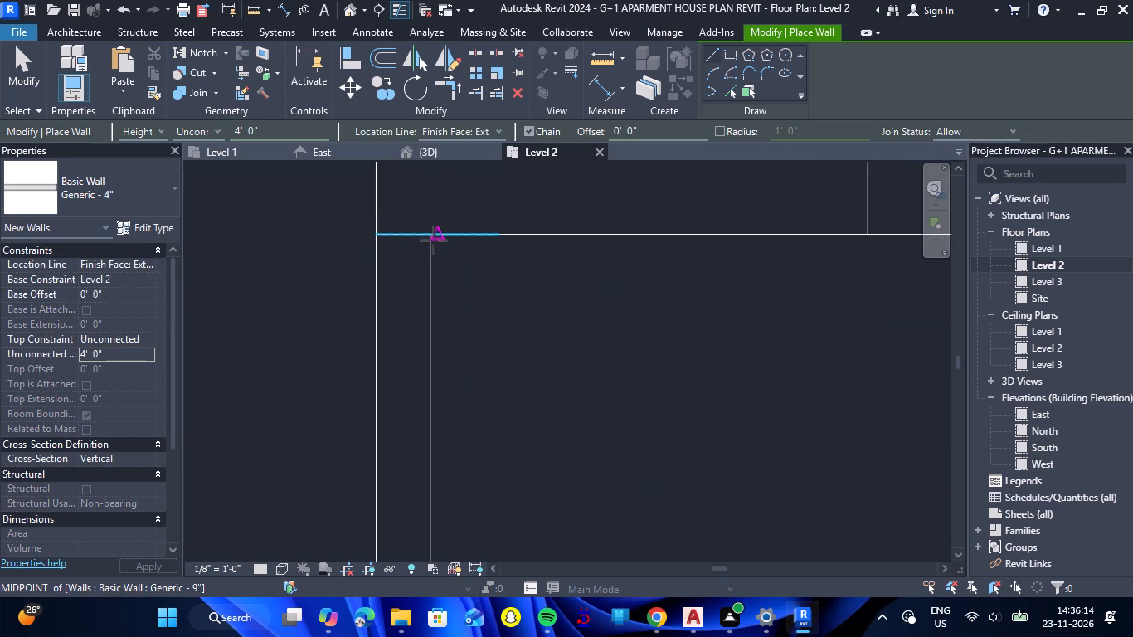
scroll(430, 235, "up", 9)
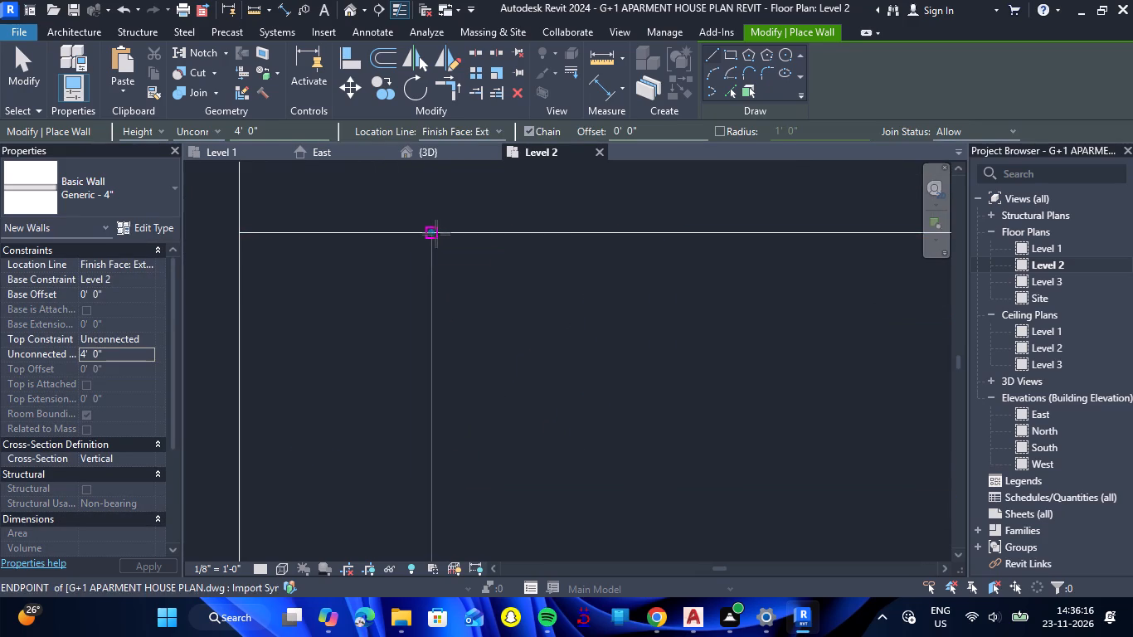
left_click(434, 234)
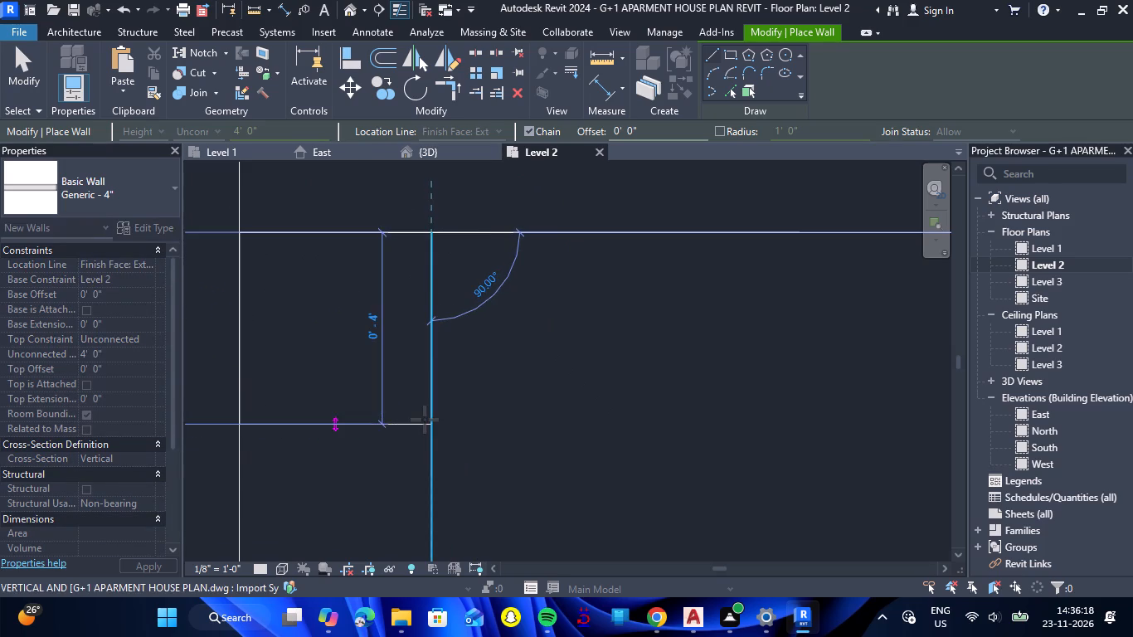
scroll(425, 418, "down", 7)
scroll(425, 418, "down", 15)
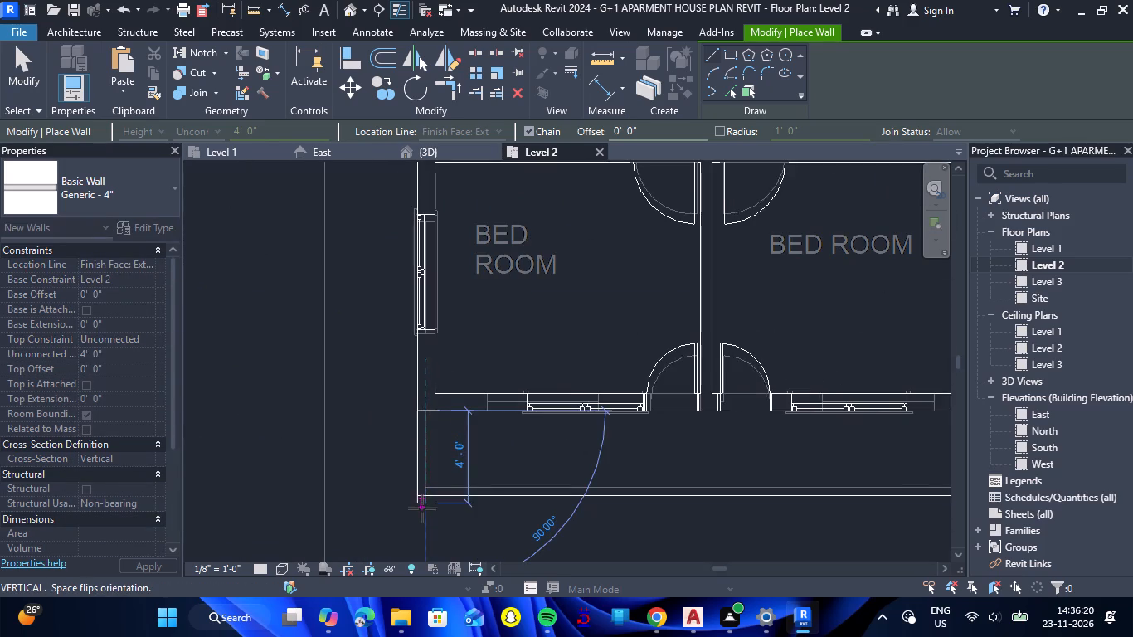
scroll(422, 508, "up", 19)
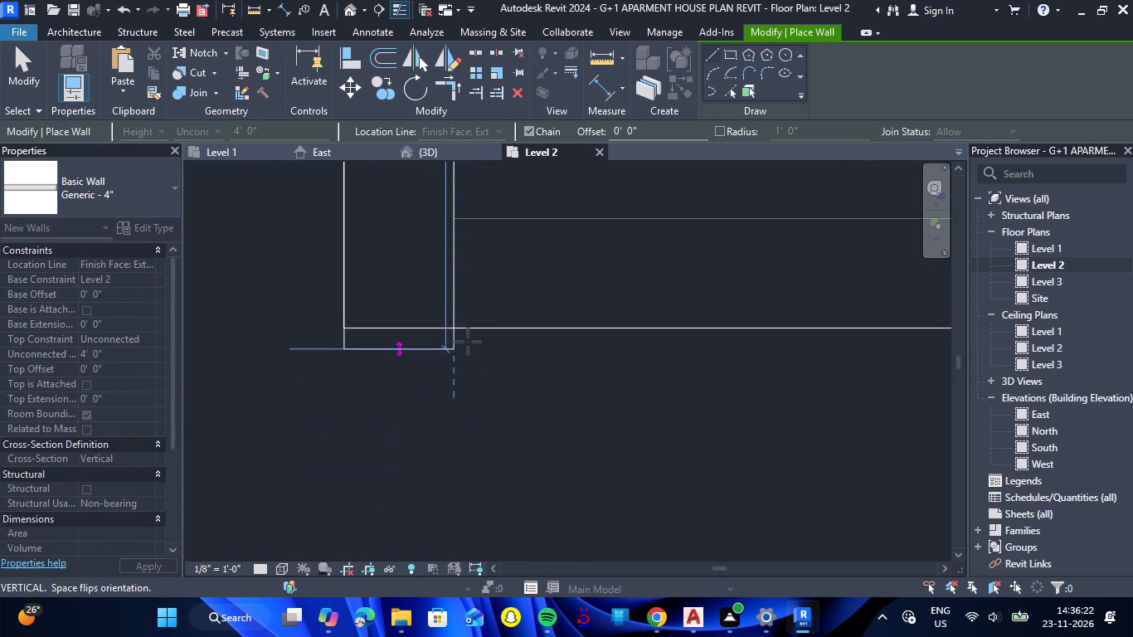
left_click(453, 329)
key("Escape")
scroll(345, 377, "down", 18)
scroll(323, 382, "down", 7)
key("Escape")
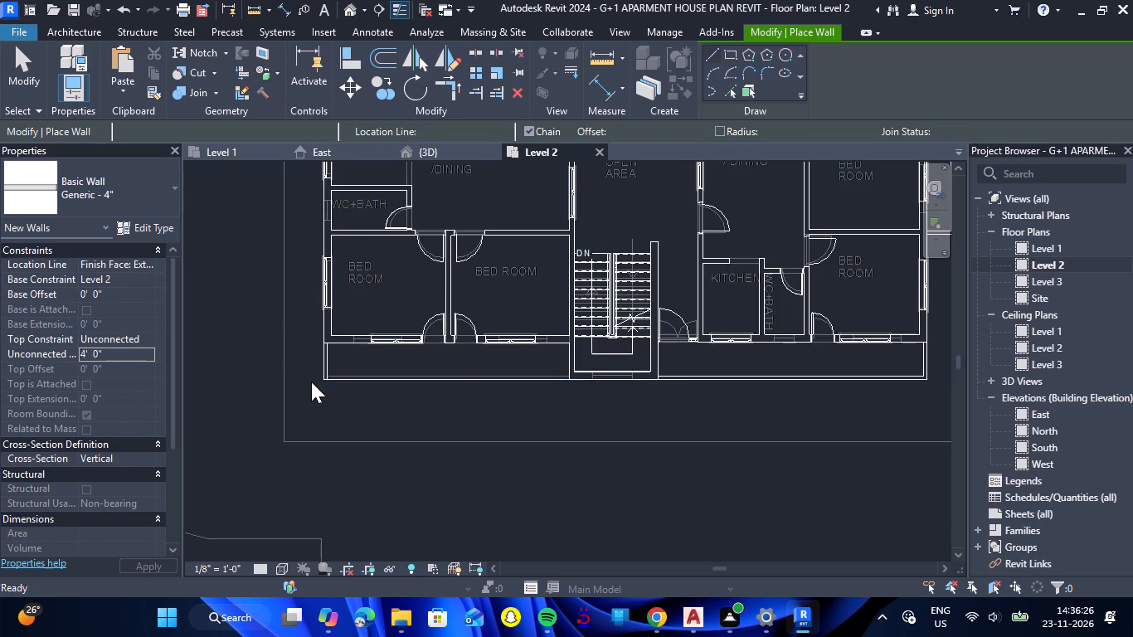
Select the long 4" outer wall of the balcony running past the Kitchen from the staircase.
scroll(688, 406, "up", 2)
left_click(717, 365)
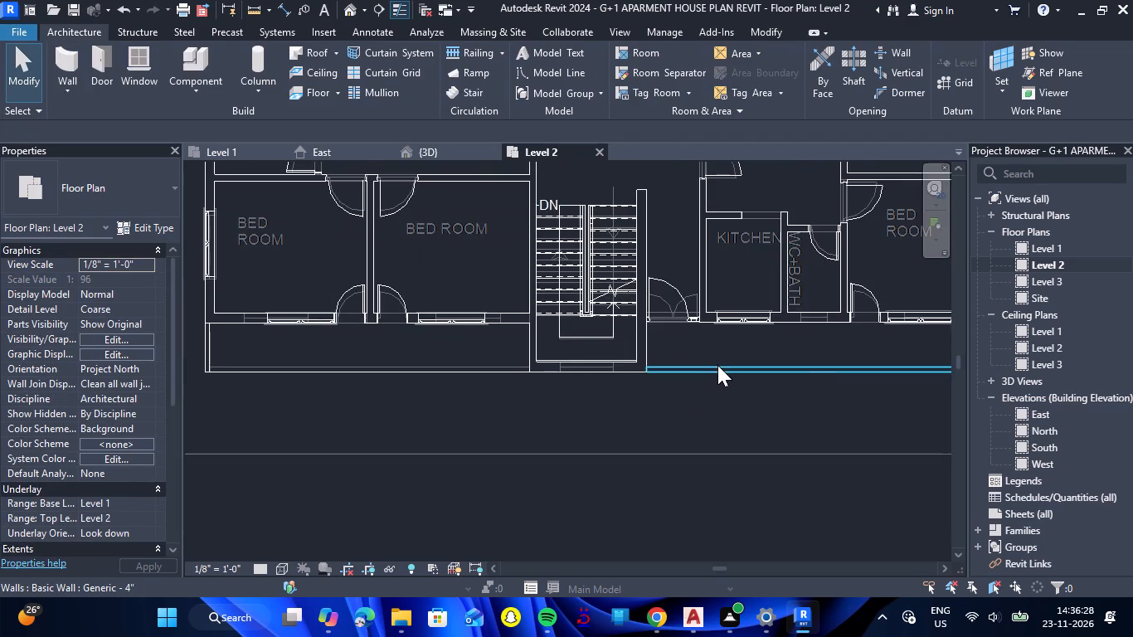
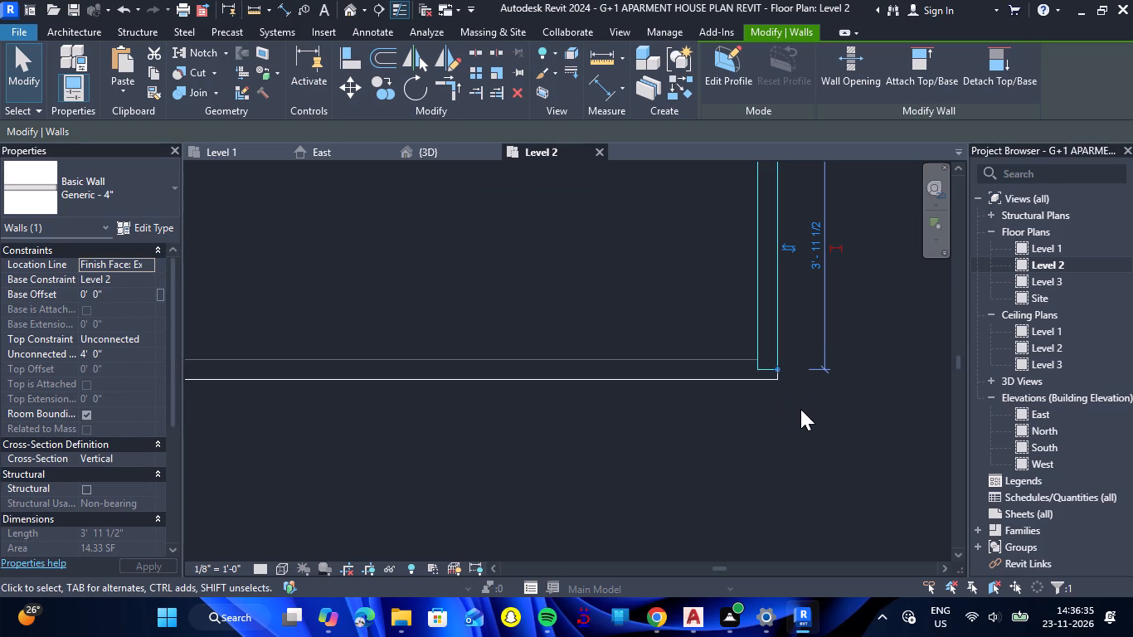
Nudge the selected short 4" balcony wall downward to the balcony's outer corner edge, making it about 4' 1 3/4" long.
key("Down")
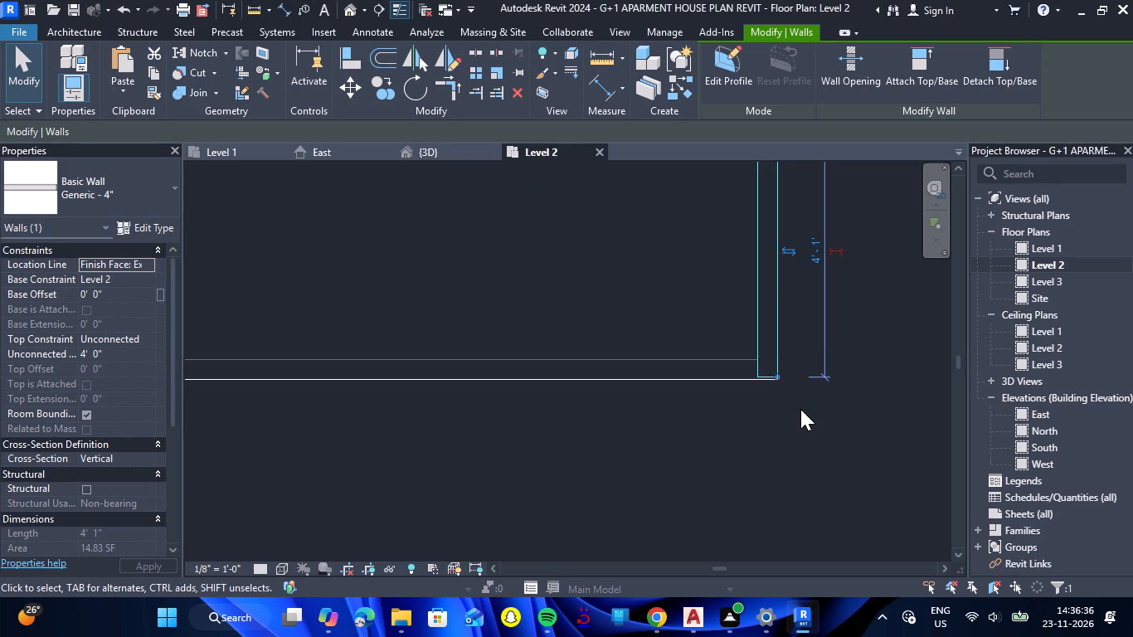
key("Down")
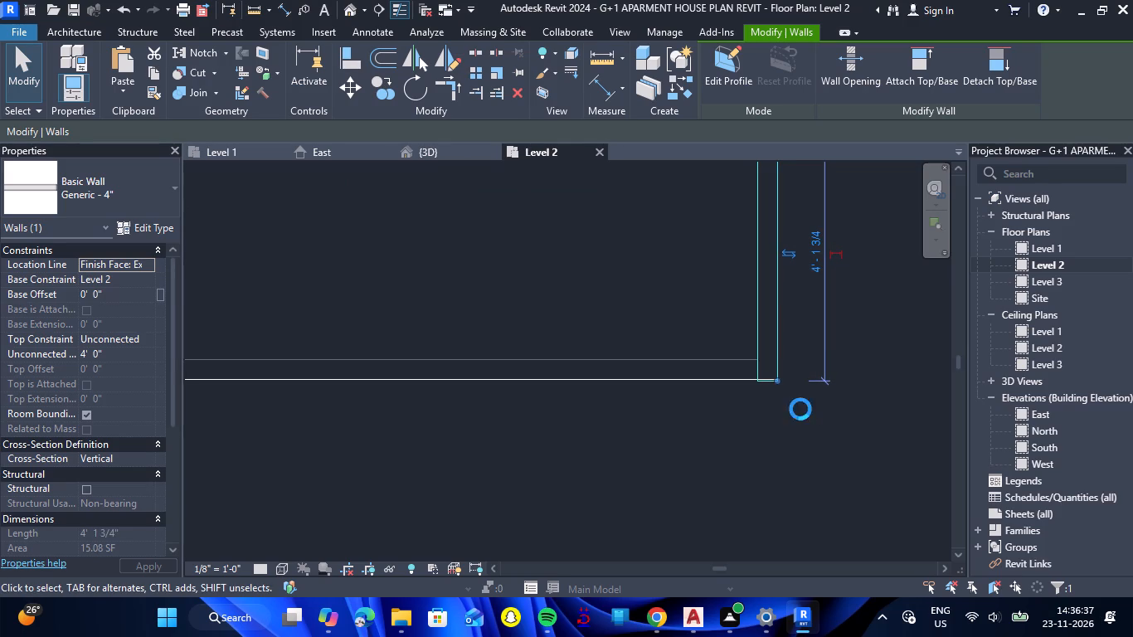
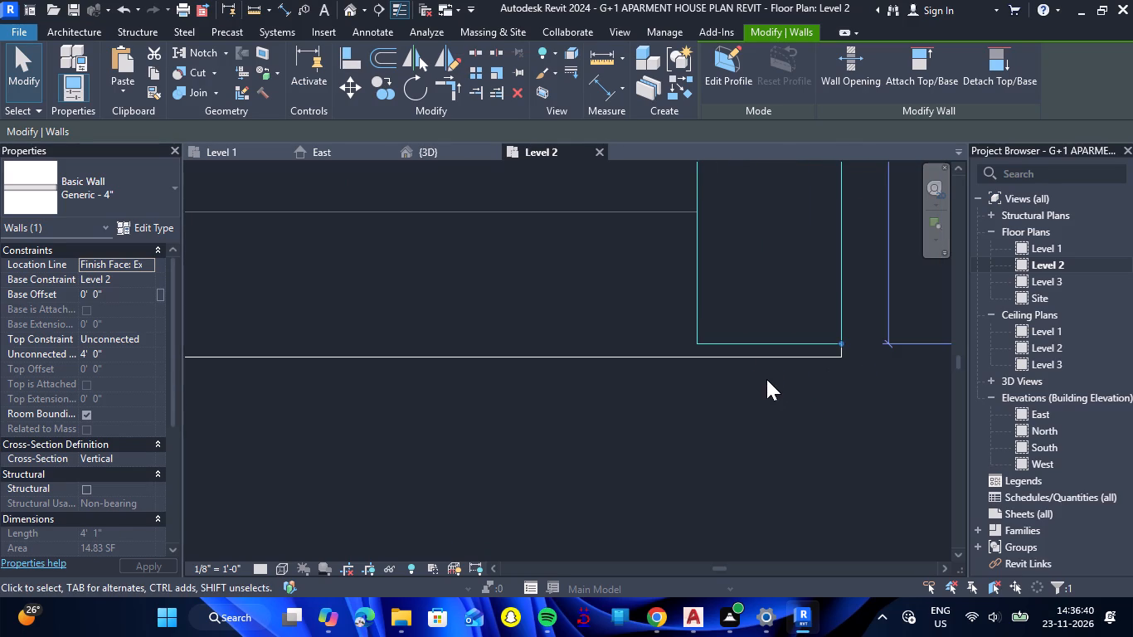
Nudge the selected short 4" balcony wall down to the south balcony's outer edge, making it about 4' 1 1/2" long.
key("Down")
key("Down")
key("Down")
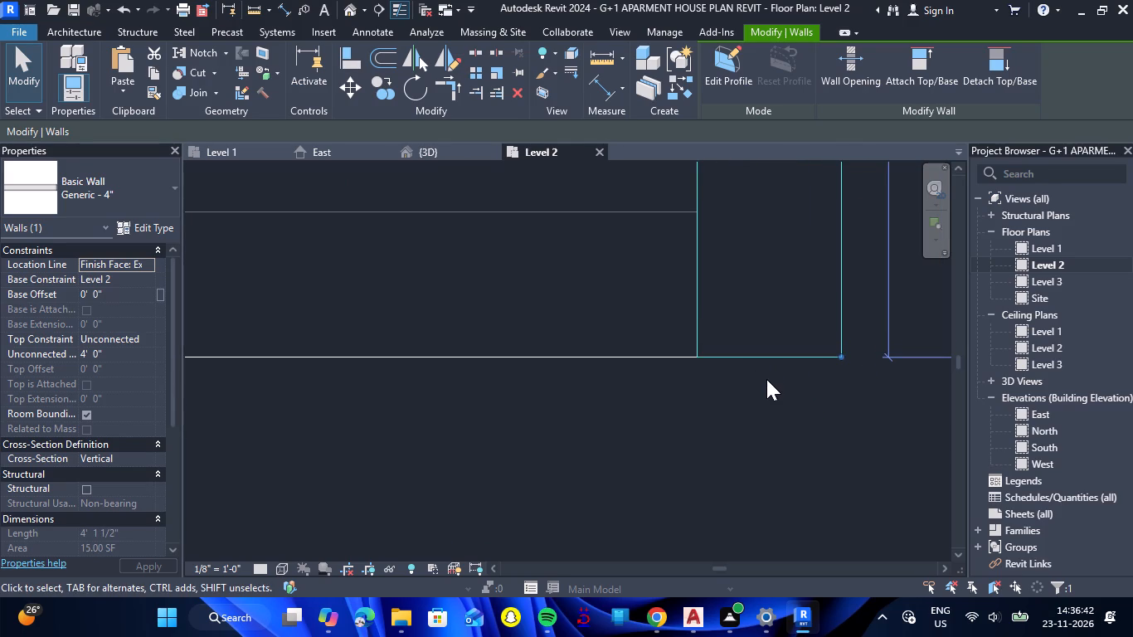
key("Escape")
Check the wall joint at the south balcony's opposite, southwest outer corner.
scroll(769, 395, "down", 9)
scroll(812, 379, "down", 12)
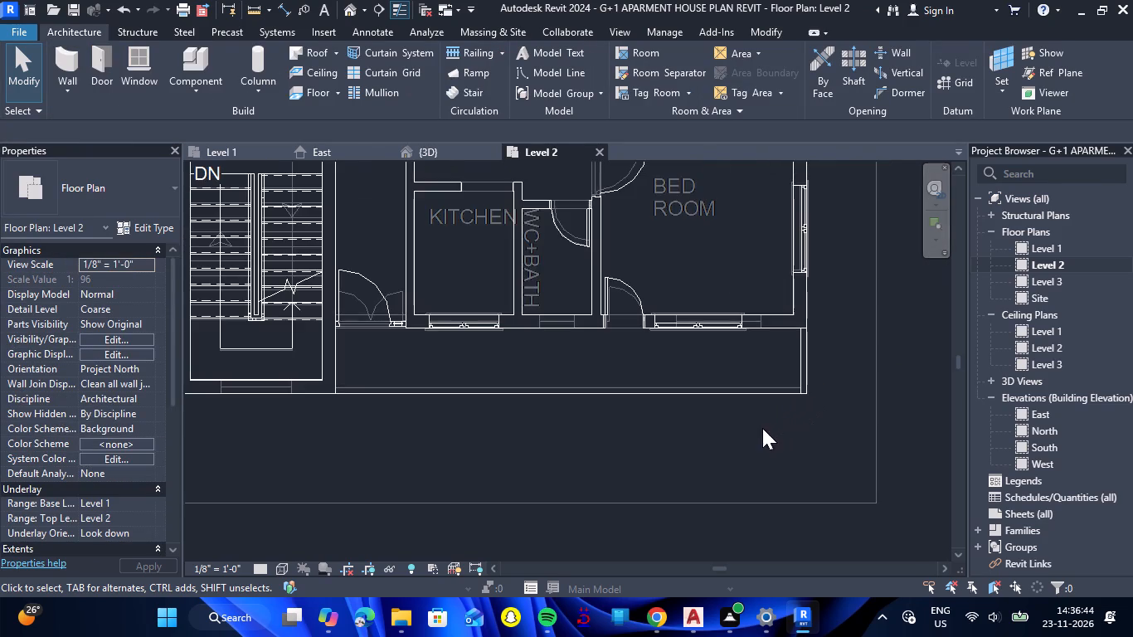
scroll(751, 432, "down", 4)
scroll(448, 433, "down", 5)
scroll(340, 418, "up", 3)
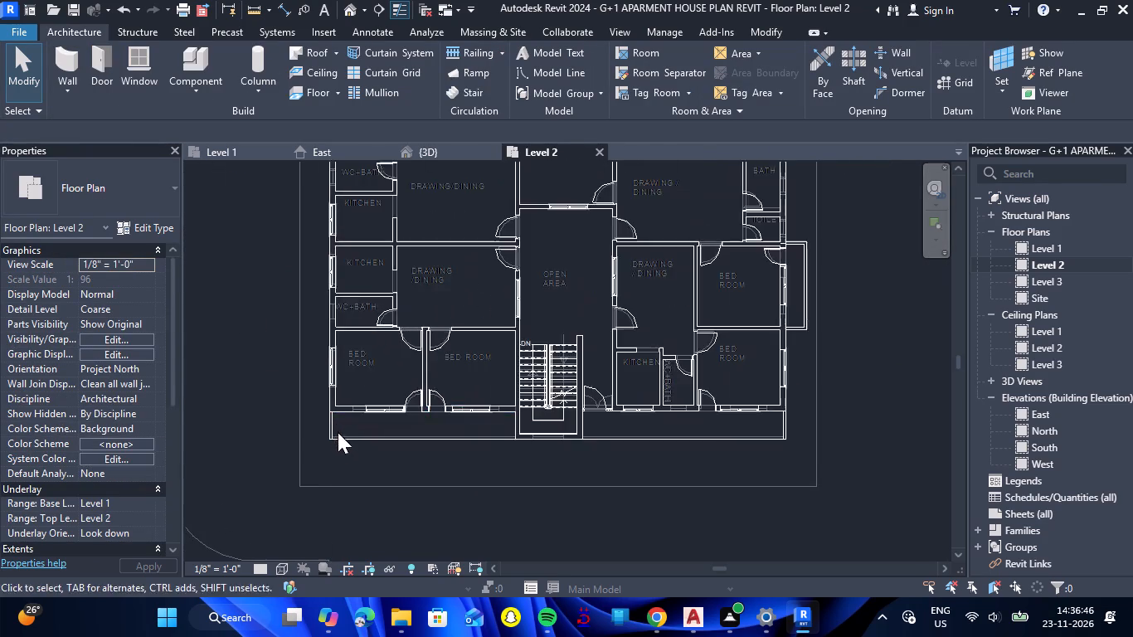
scroll(326, 453, "up", 15)
scroll(349, 401, "up", 6)
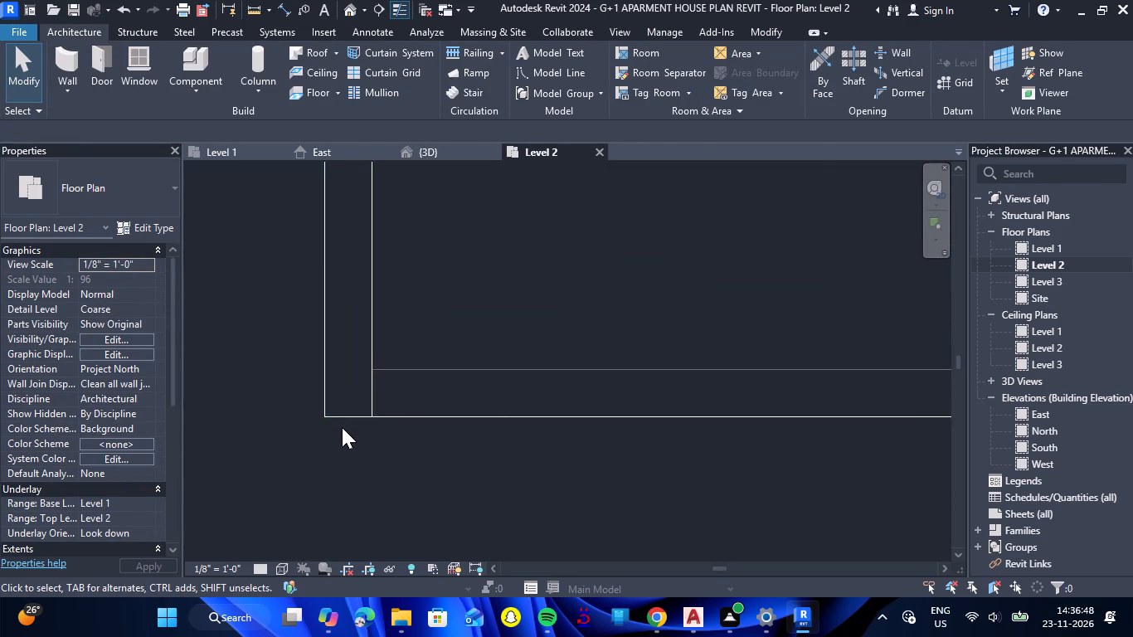
scroll(342, 427, "down", 4)
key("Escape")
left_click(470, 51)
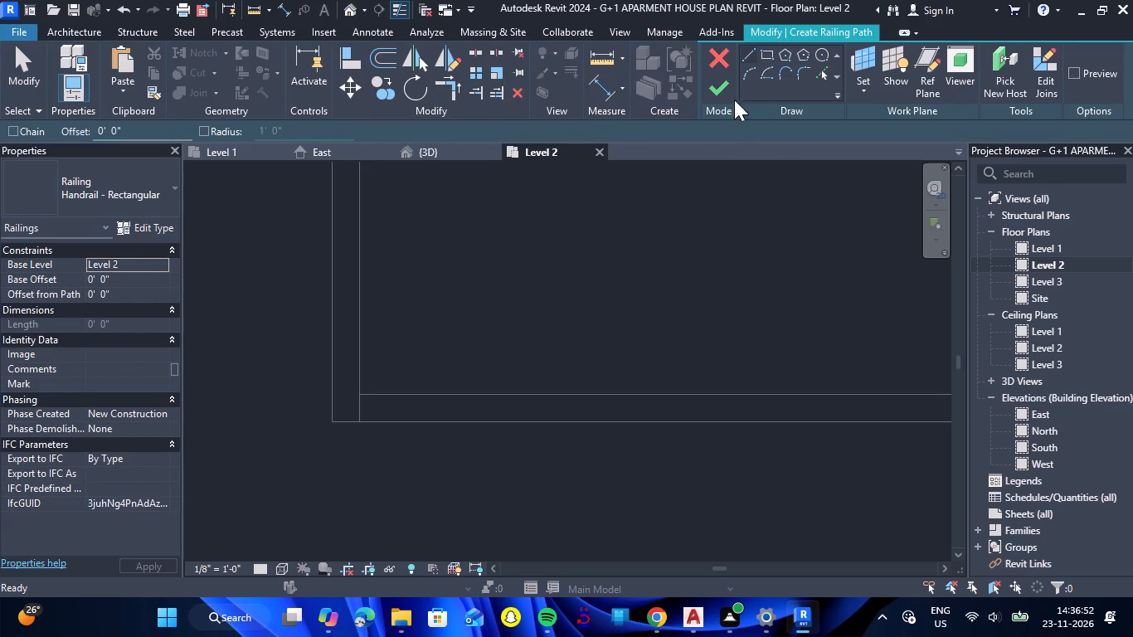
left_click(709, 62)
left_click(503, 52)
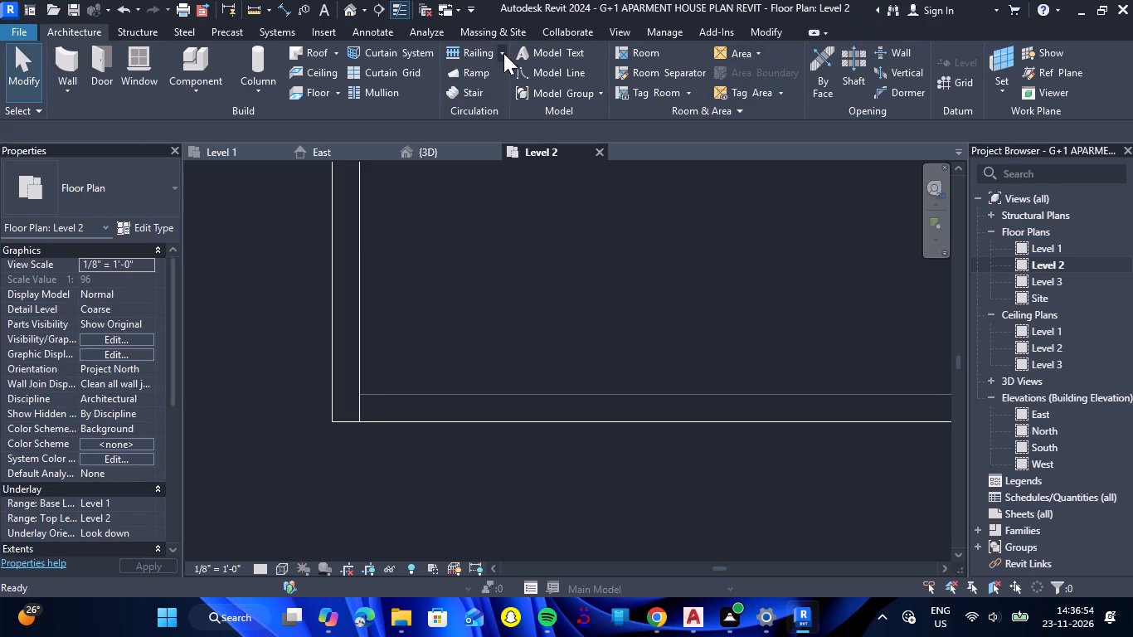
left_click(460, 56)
Start a Handrail - Rectangular railing on Level 2 and sketch a path about 24' 3" along the south balcony wall west of the staircase.
scroll(370, 410, "up", 2)
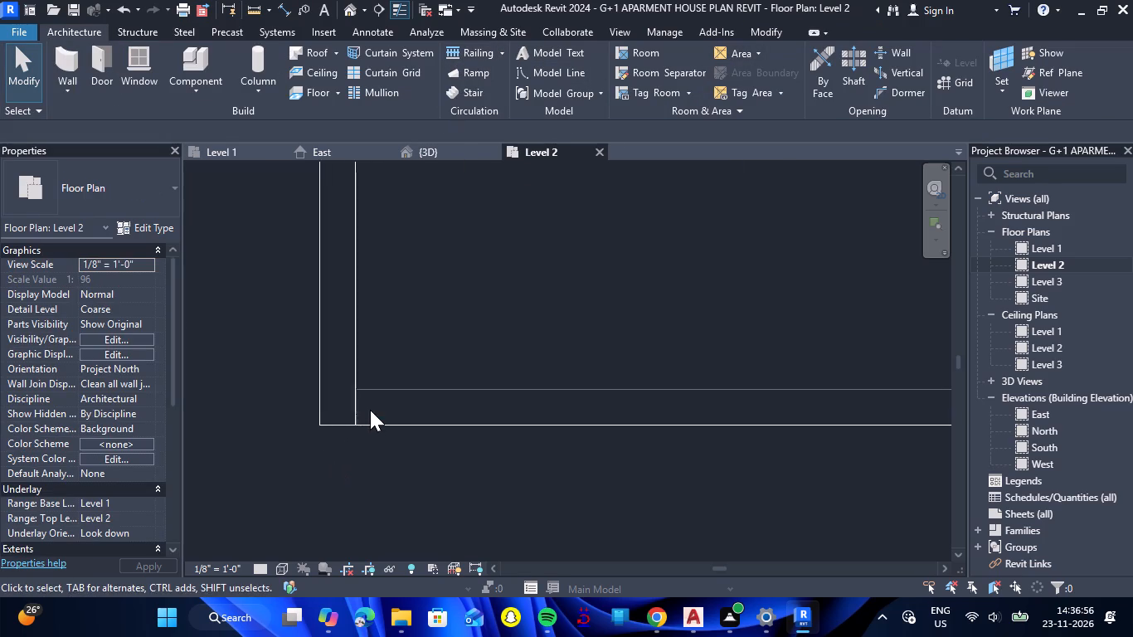
scroll(370, 410, "up", 2)
left_click(469, 61)
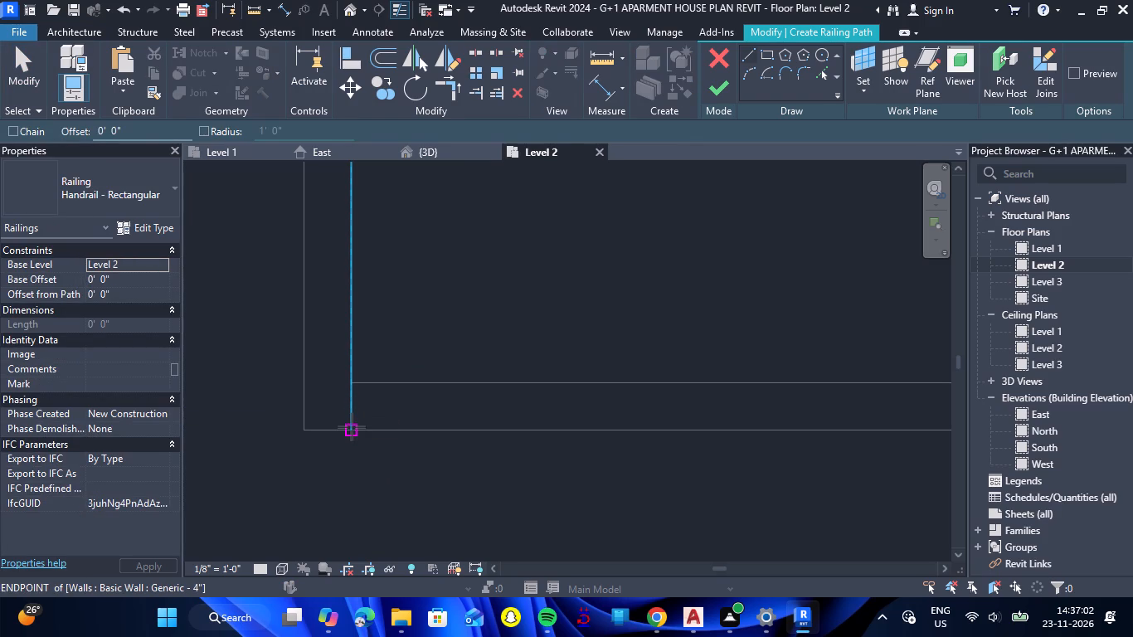
left_click(353, 414)
scroll(460, 411, "down", 10)
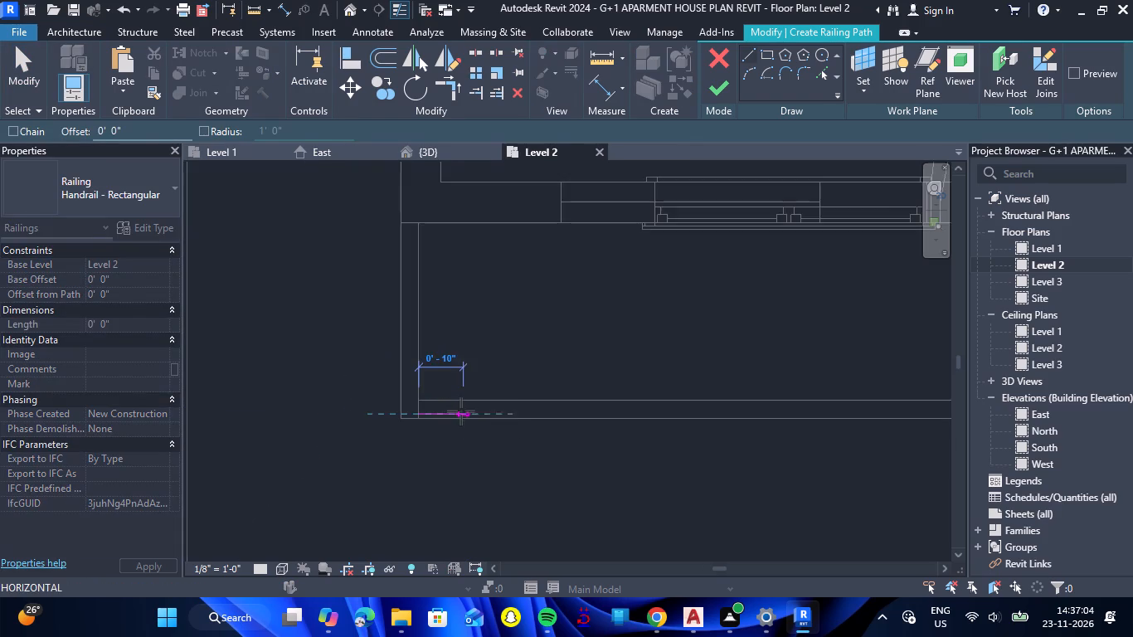
scroll(461, 411, "down", 12)
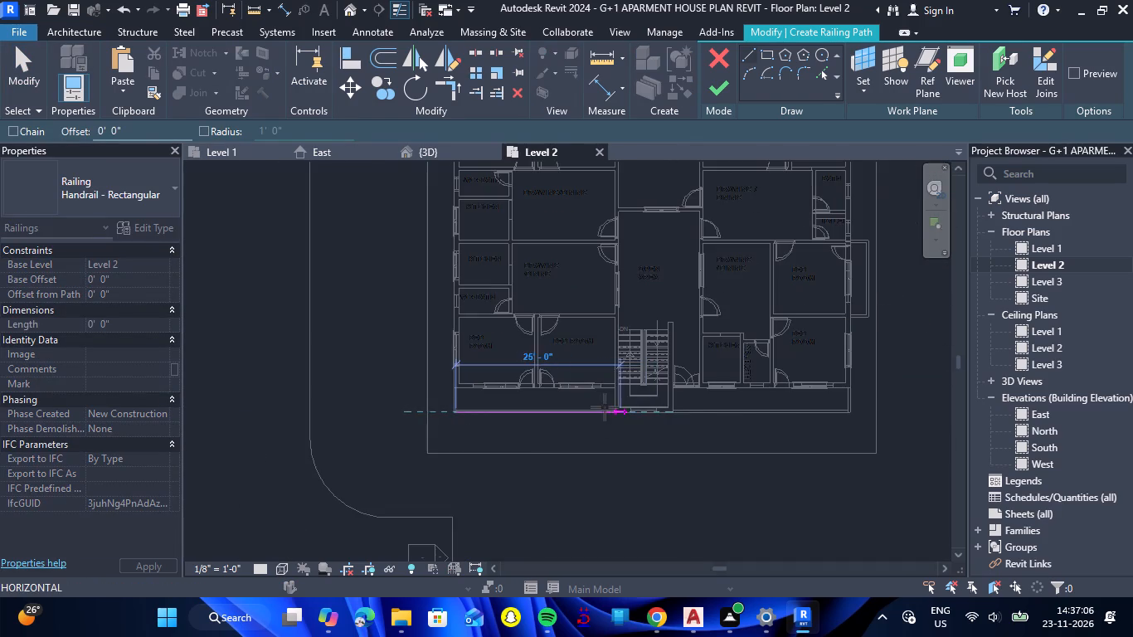
scroll(605, 407, "up", 17)
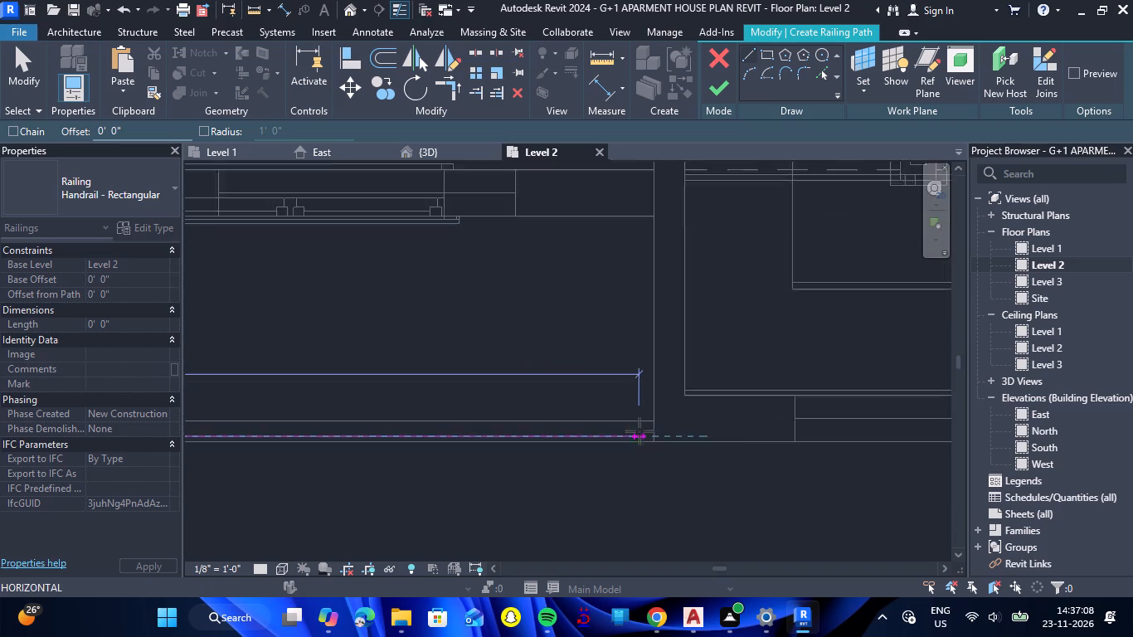
scroll(639, 431, "up", 8)
left_click(693, 450)
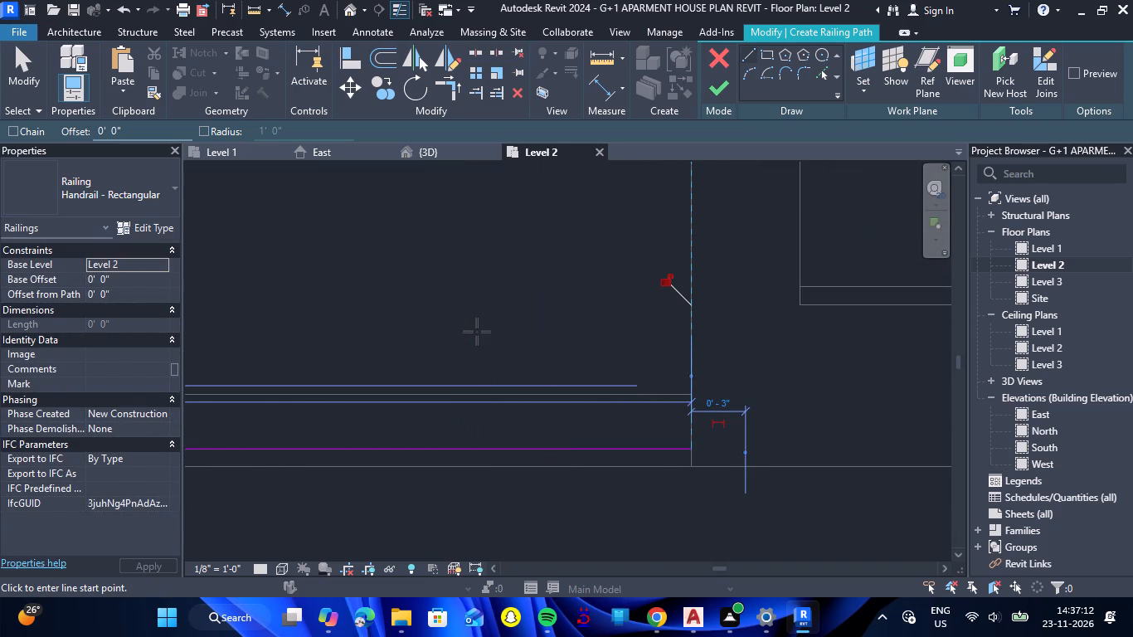
Sketch a second straight railing path line along the south balcony wall east of the staircase, from the stair wall to the end wall's inner face.
scroll(494, 324, "down", 19)
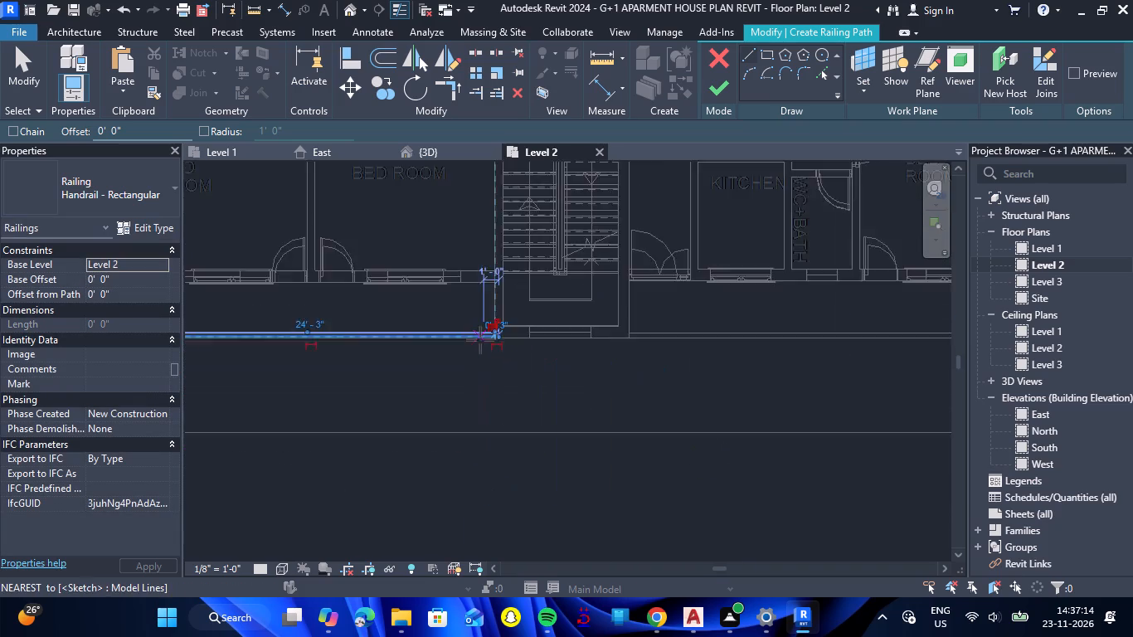
scroll(480, 340, "down", 5)
scroll(743, 333, "up", 17)
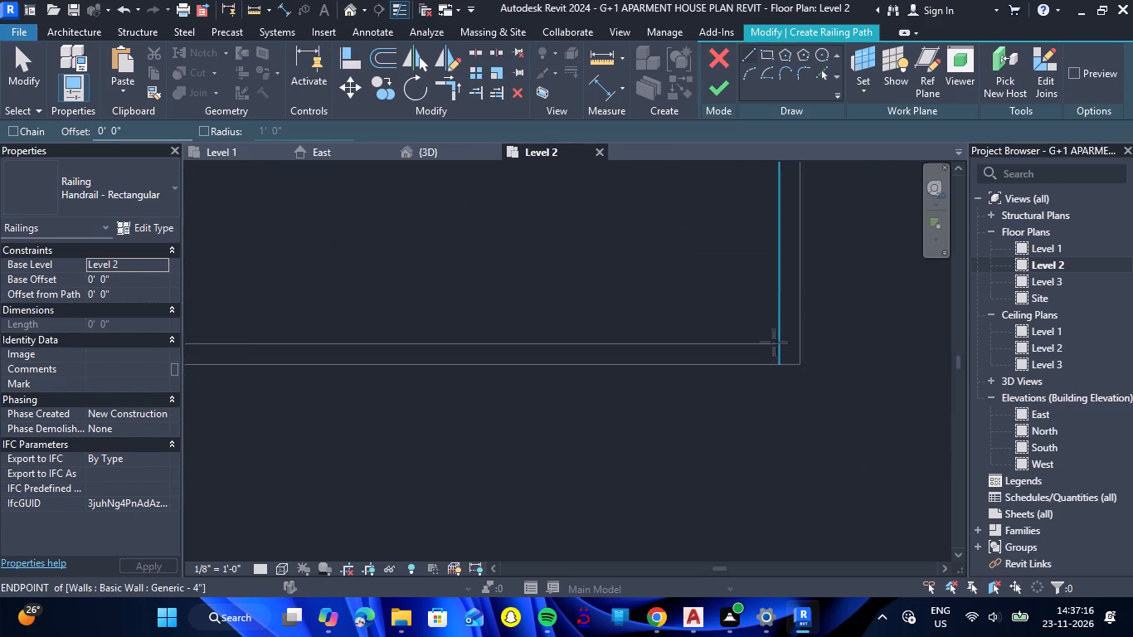
scroll(774, 343, "up", 4)
scroll(736, 380, "down", 15)
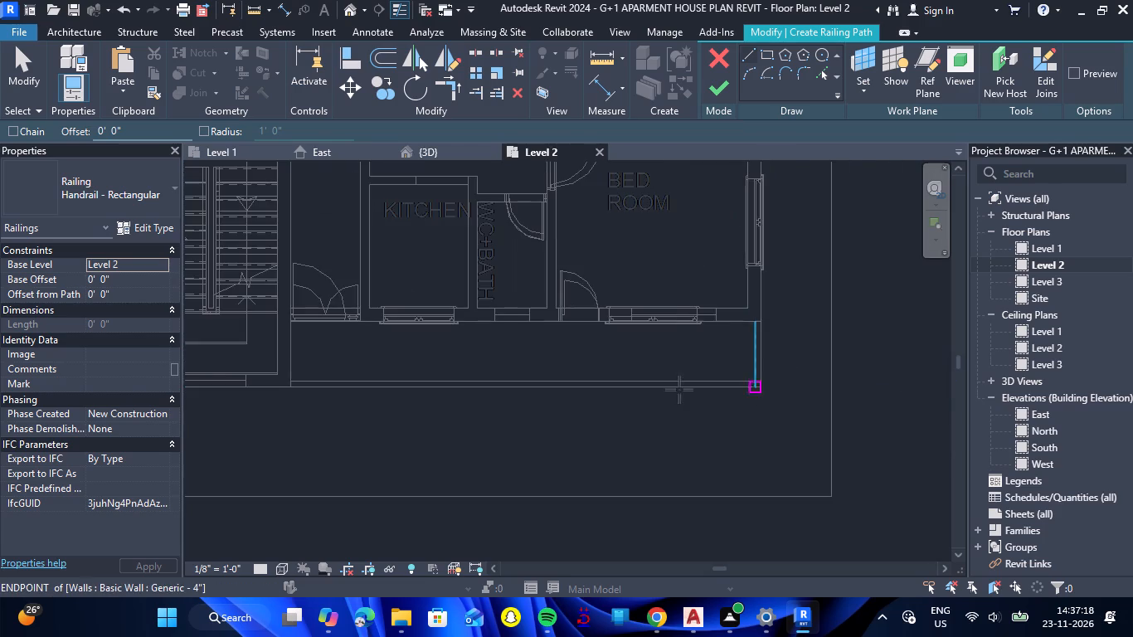
scroll(677, 391, "down", 4)
scroll(395, 405, "up", 14)
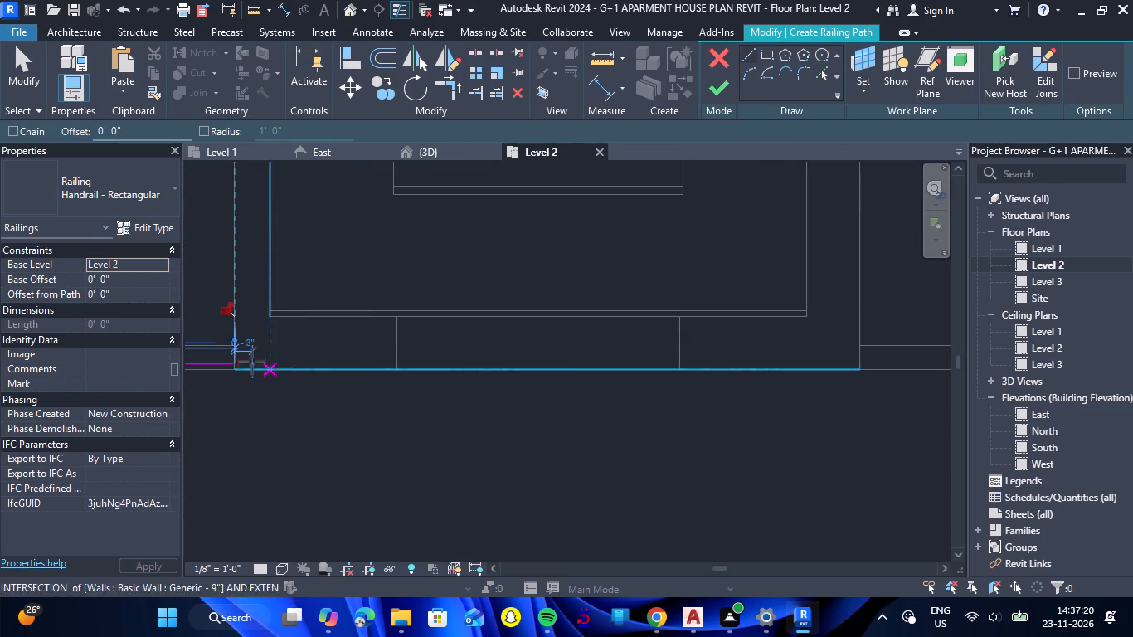
scroll(248, 353, "up", 8)
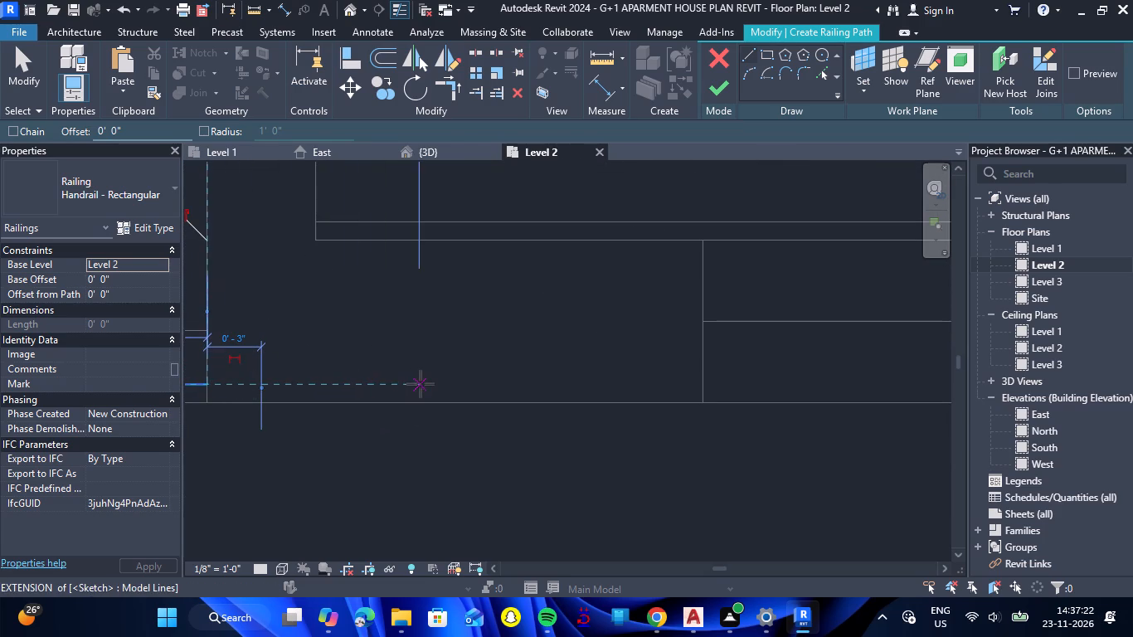
scroll(421, 384, "down", 6)
scroll(673, 384, "down", 8)
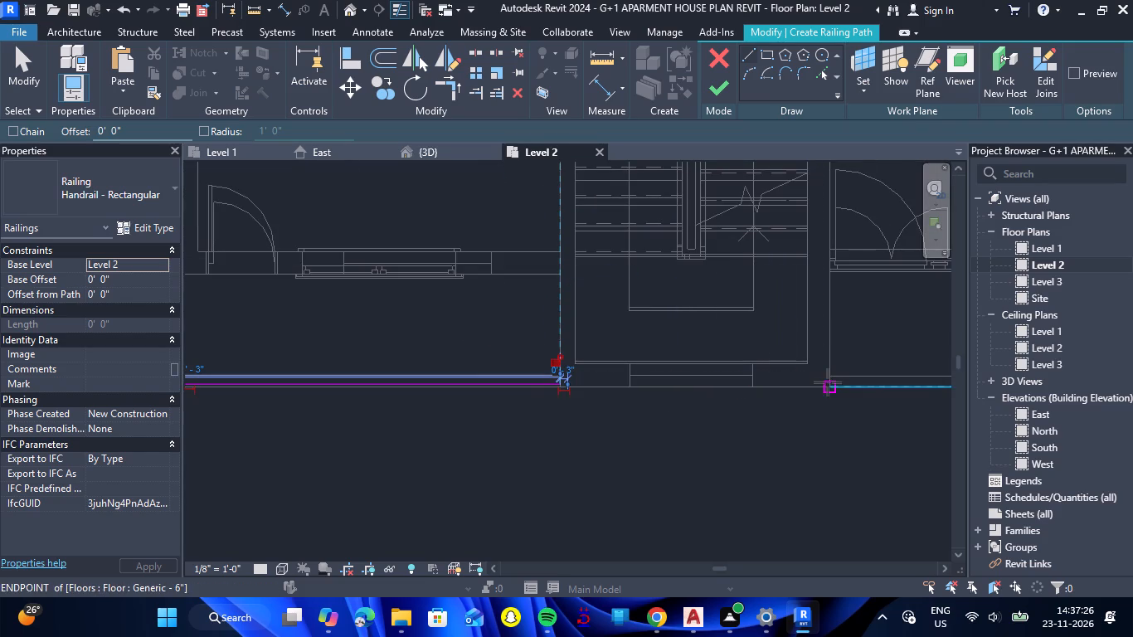
scroll(828, 382, "up", 7)
scroll(827, 387, "down", 5)
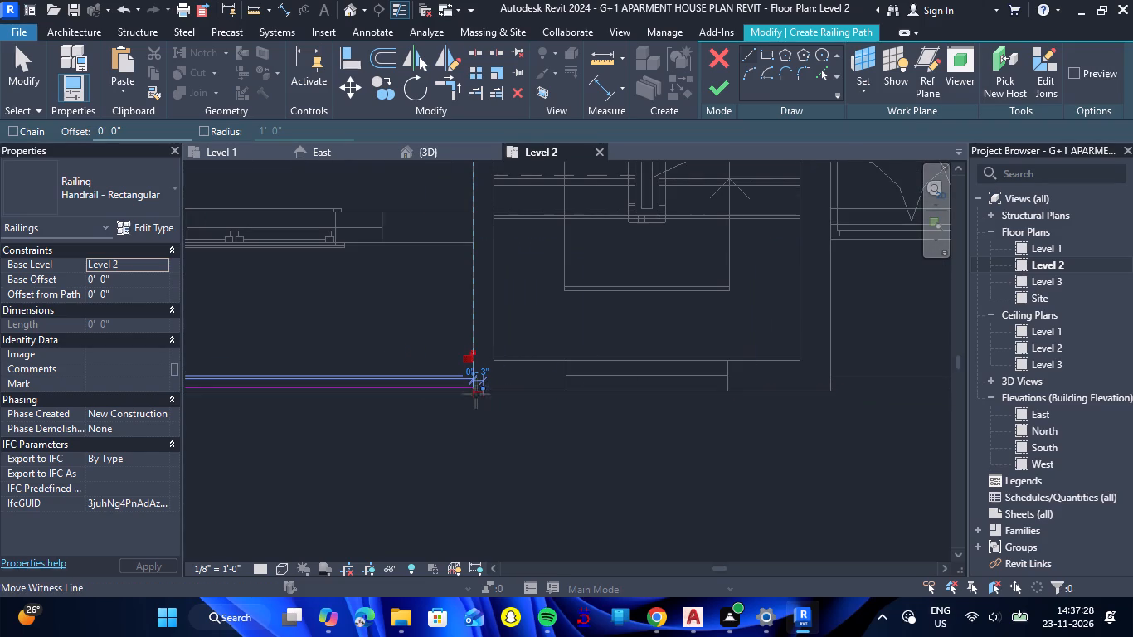
key("Escape")
scroll(479, 389, "up", 4)
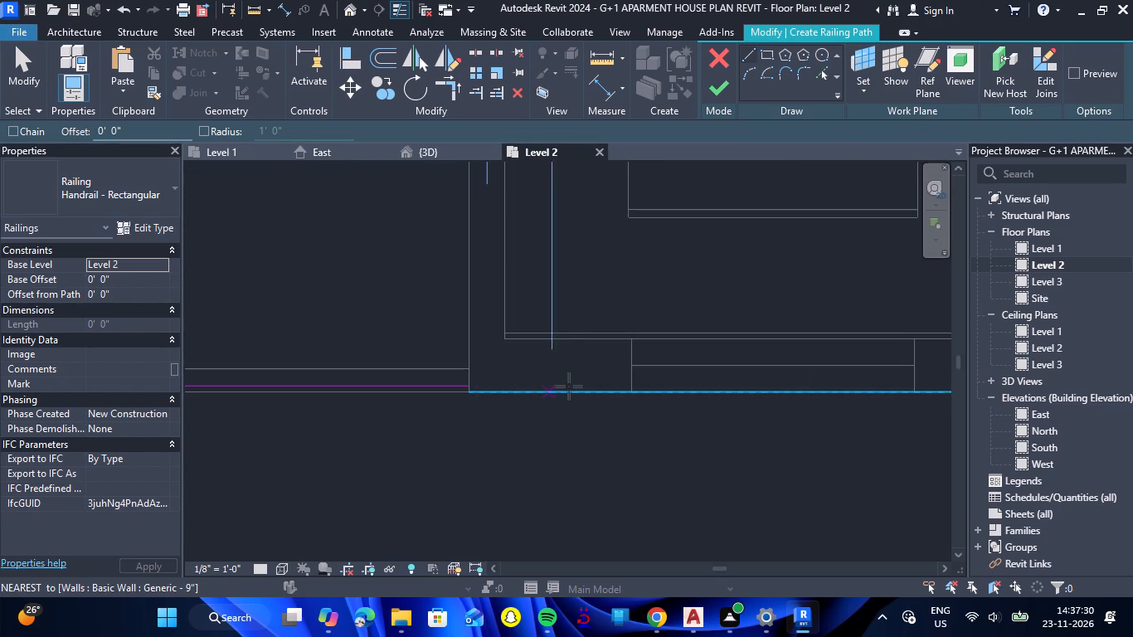
scroll(569, 387, "down", 3)
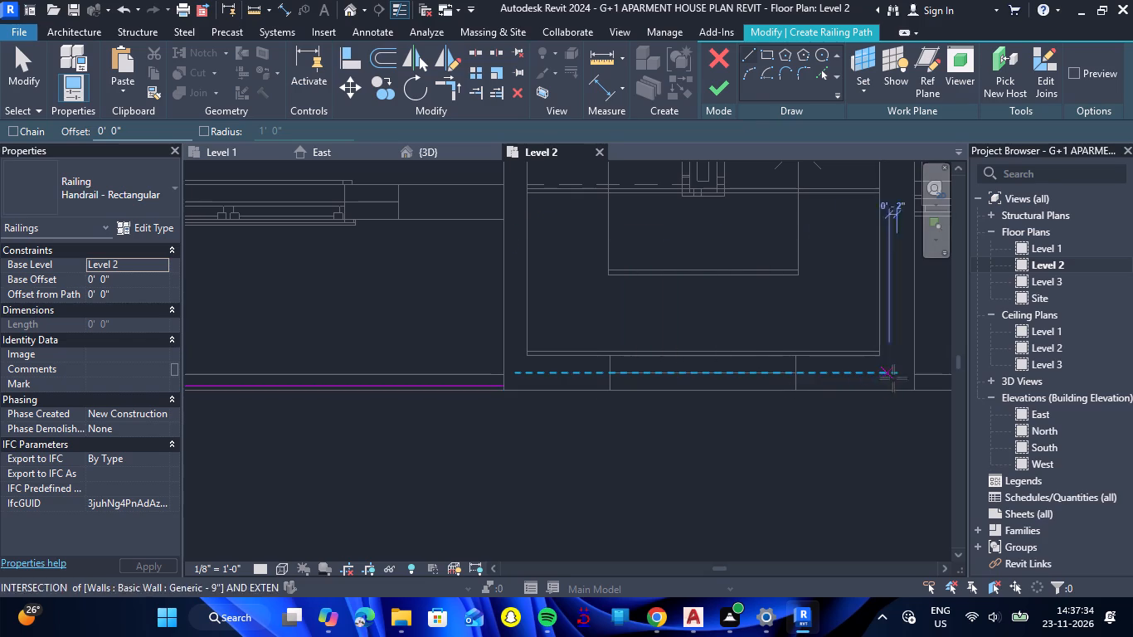
scroll(914, 384, "up", 2)
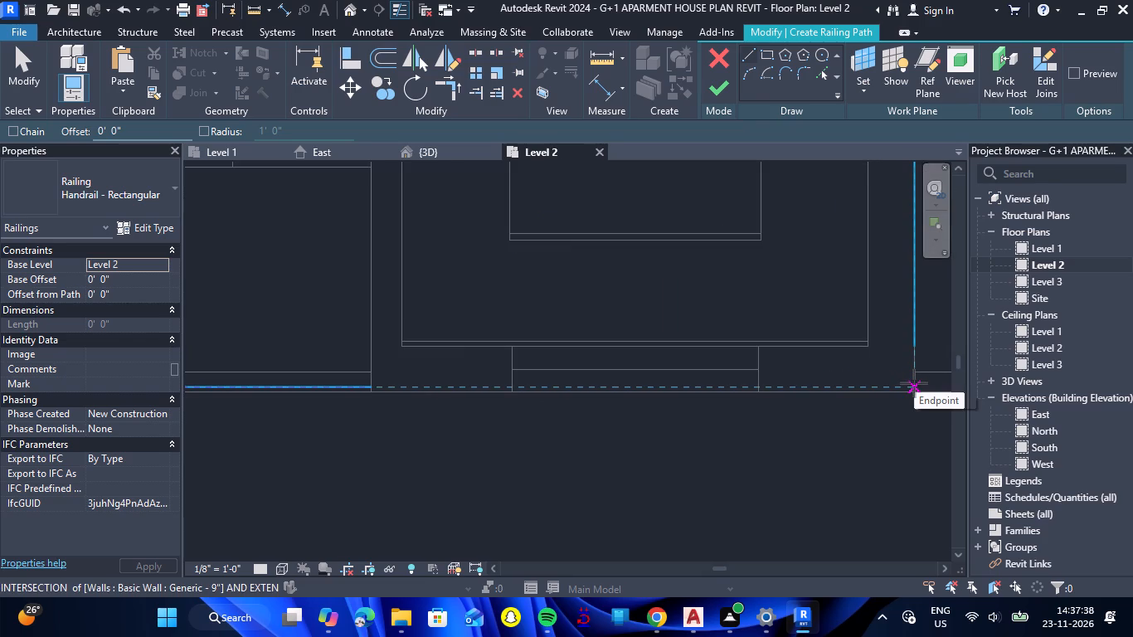
left_click(914, 383)
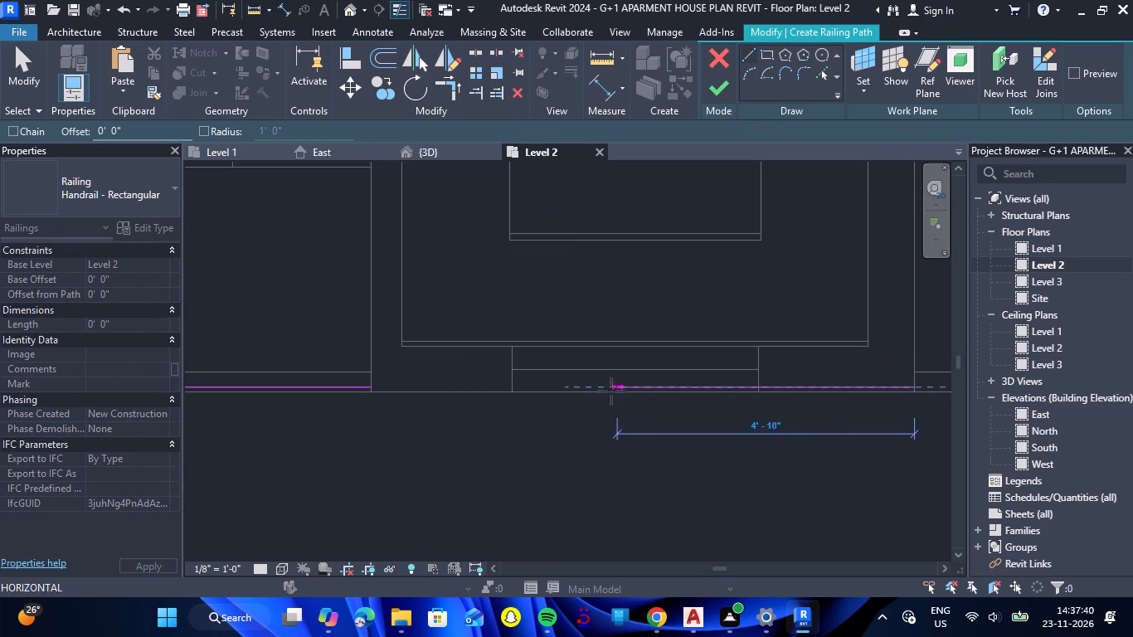
scroll(416, 364, "down", 6)
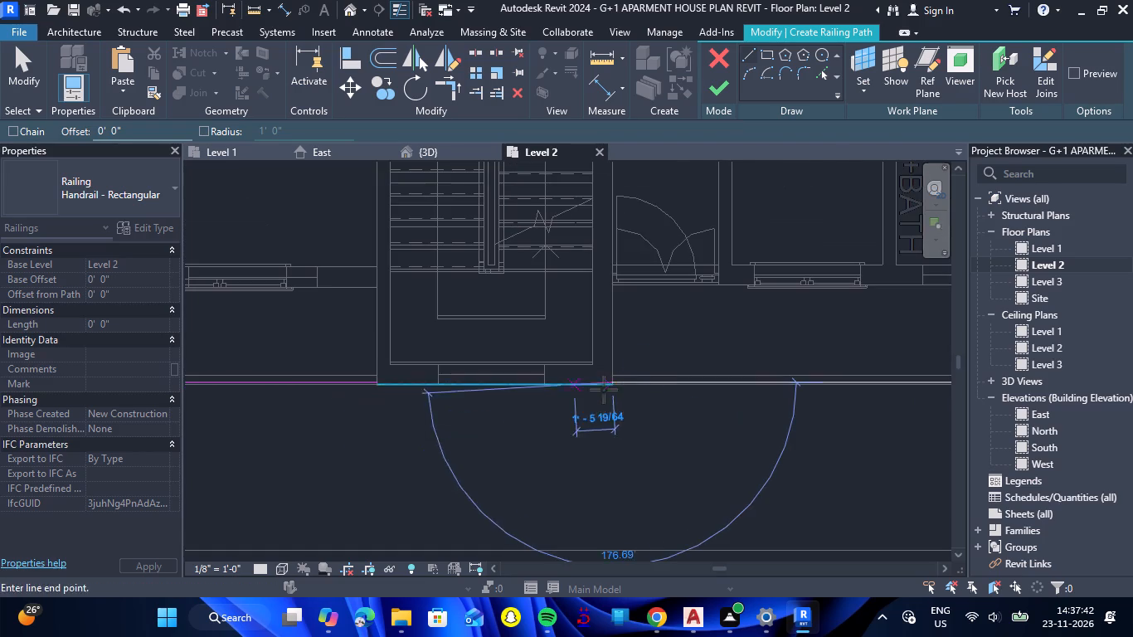
scroll(612, 389, "down", 10)
scroll(780, 390, "up", 4)
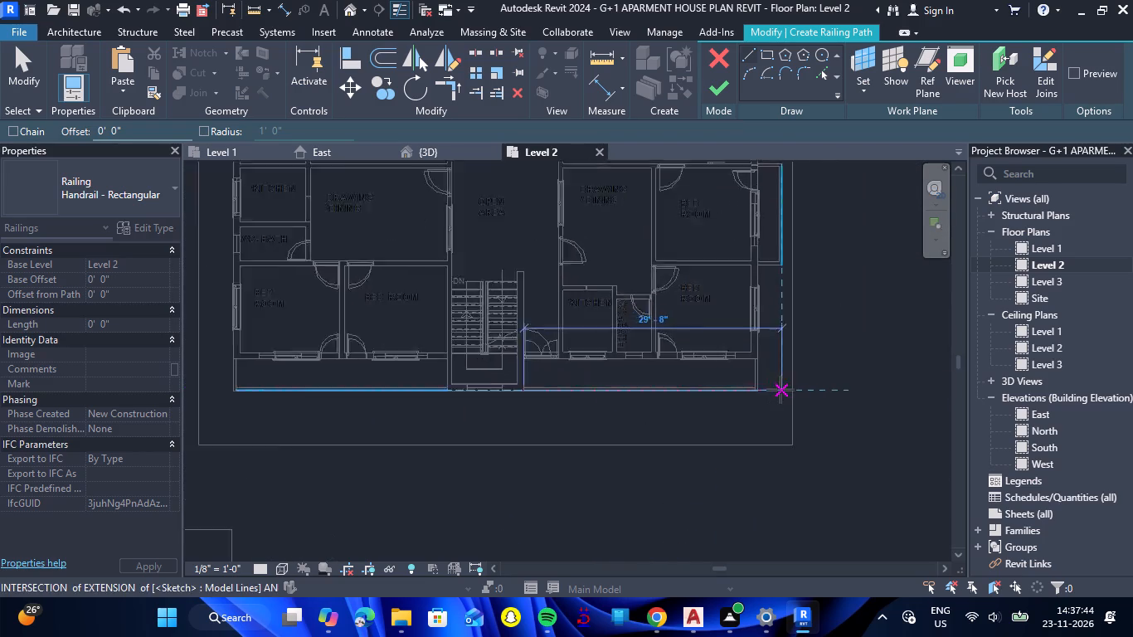
scroll(780, 390, "up", 18)
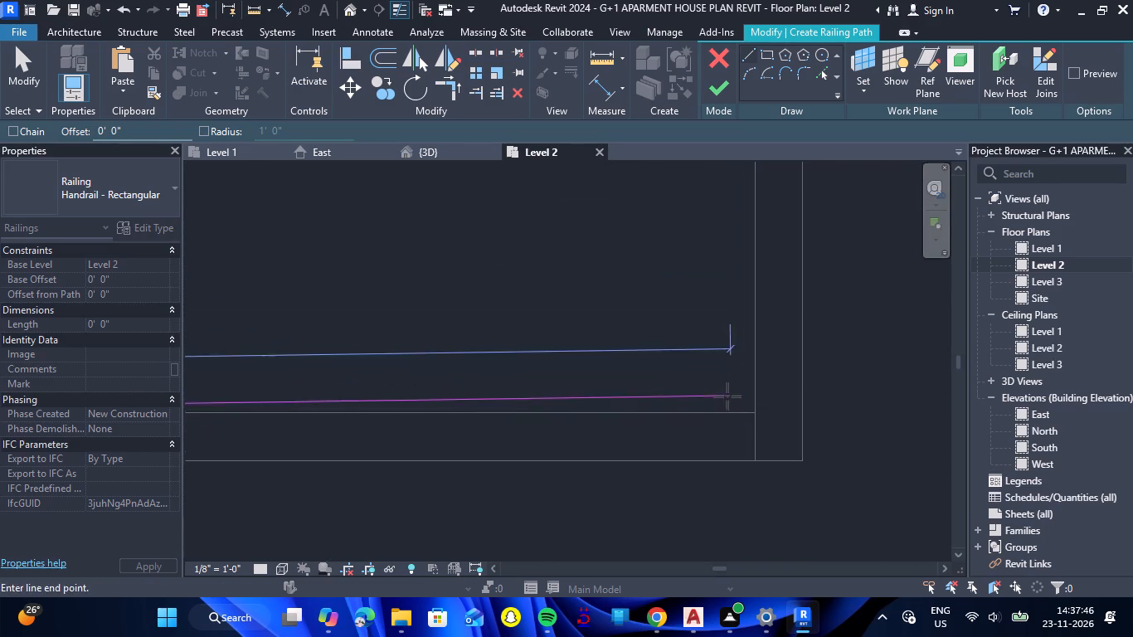
left_click(756, 448)
key("Escape")
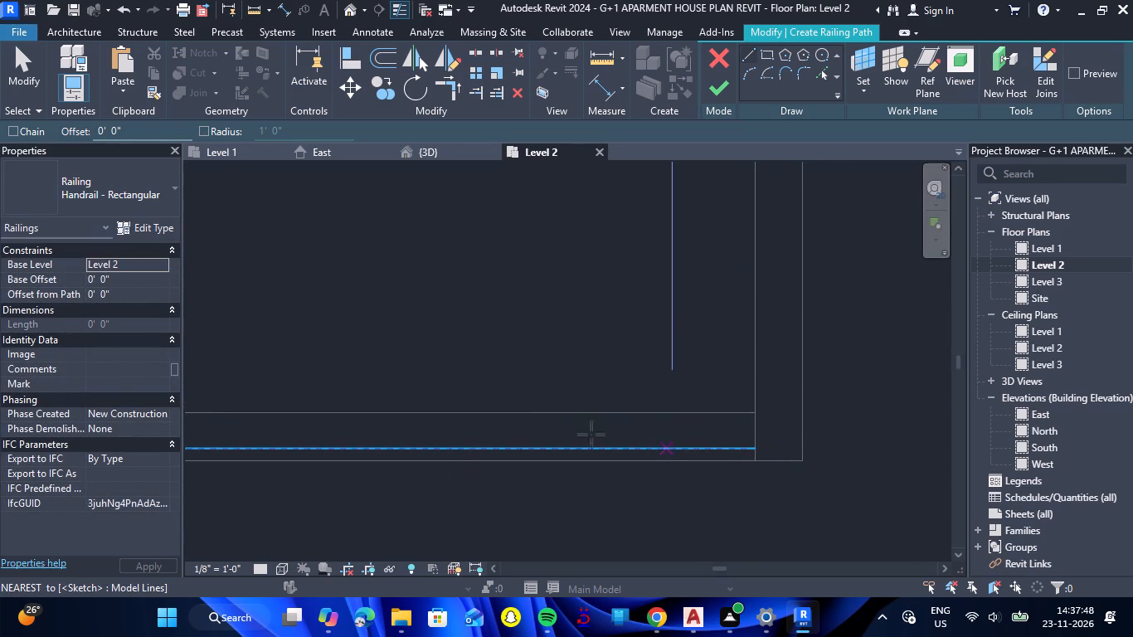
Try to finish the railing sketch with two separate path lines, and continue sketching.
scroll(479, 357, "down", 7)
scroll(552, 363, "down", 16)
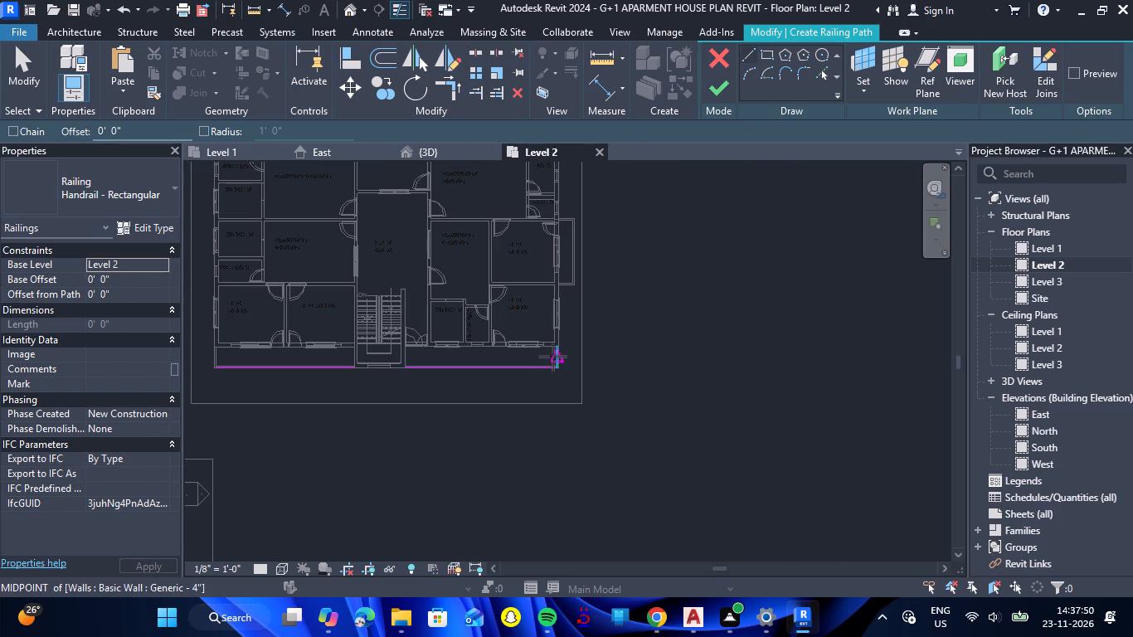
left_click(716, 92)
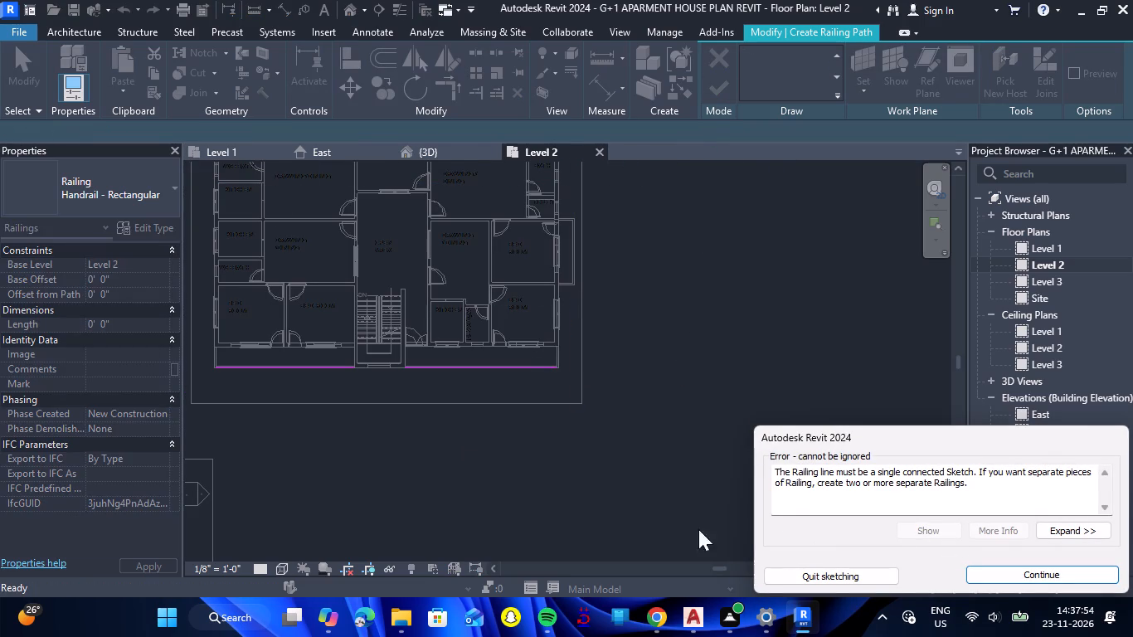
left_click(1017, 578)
Examine the two railing path lines along the south balcony wall, especially their ends beside the staircase walls.
scroll(393, 370, "up", 5)
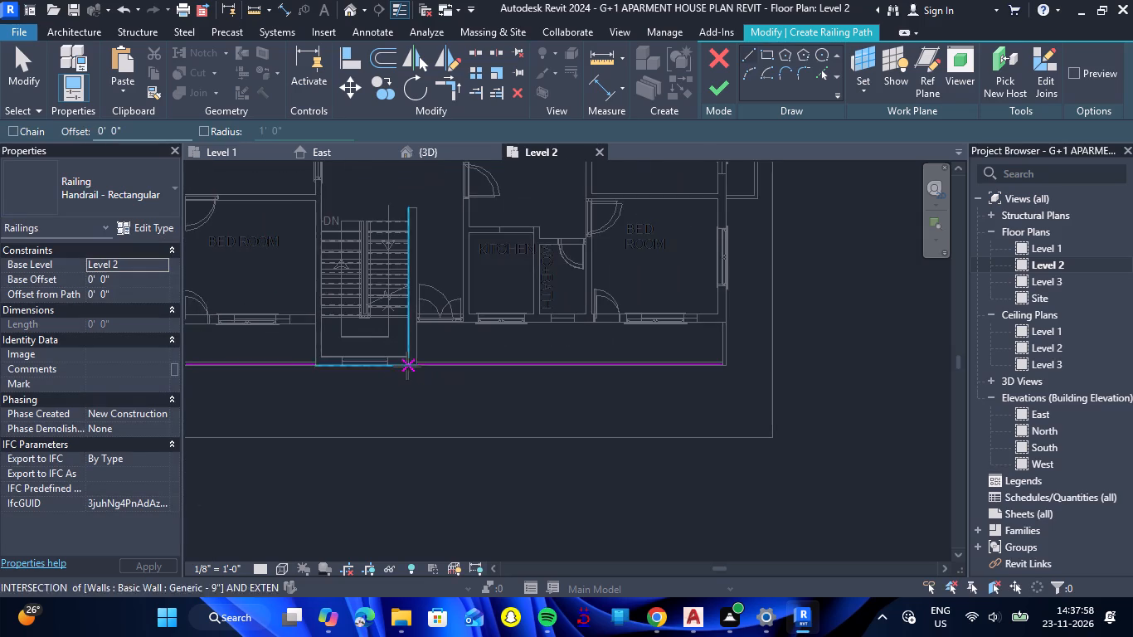
scroll(411, 365, "up", 15)
scroll(445, 373, "up", 8)
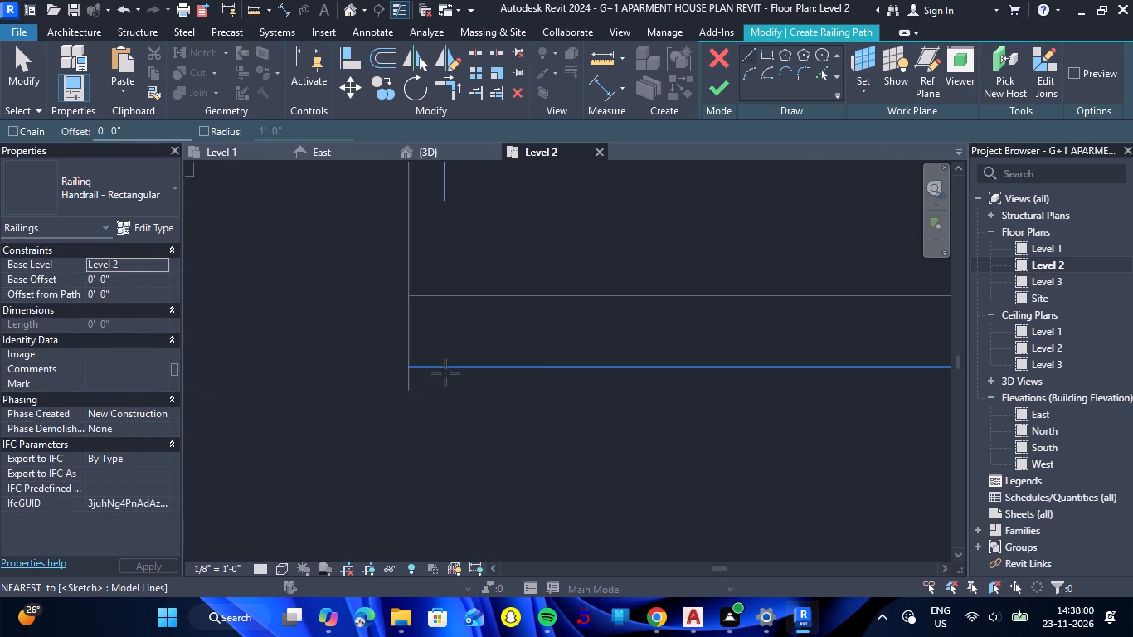
scroll(415, 366, "up", 6)
scroll(415, 365, "down", 9)
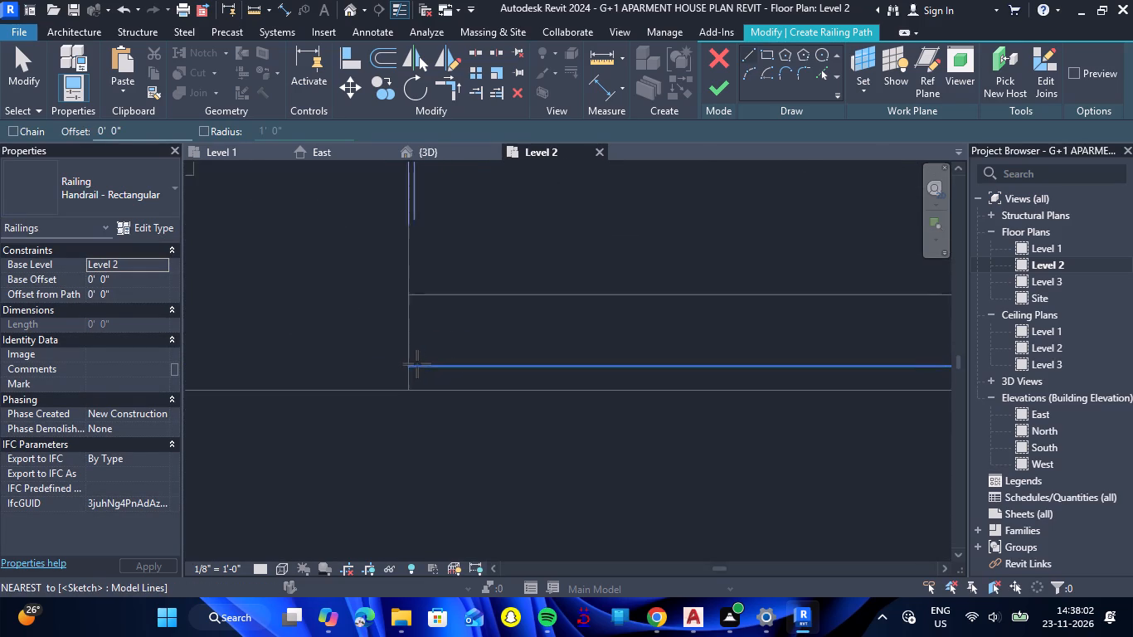
scroll(417, 364, "down", 13)
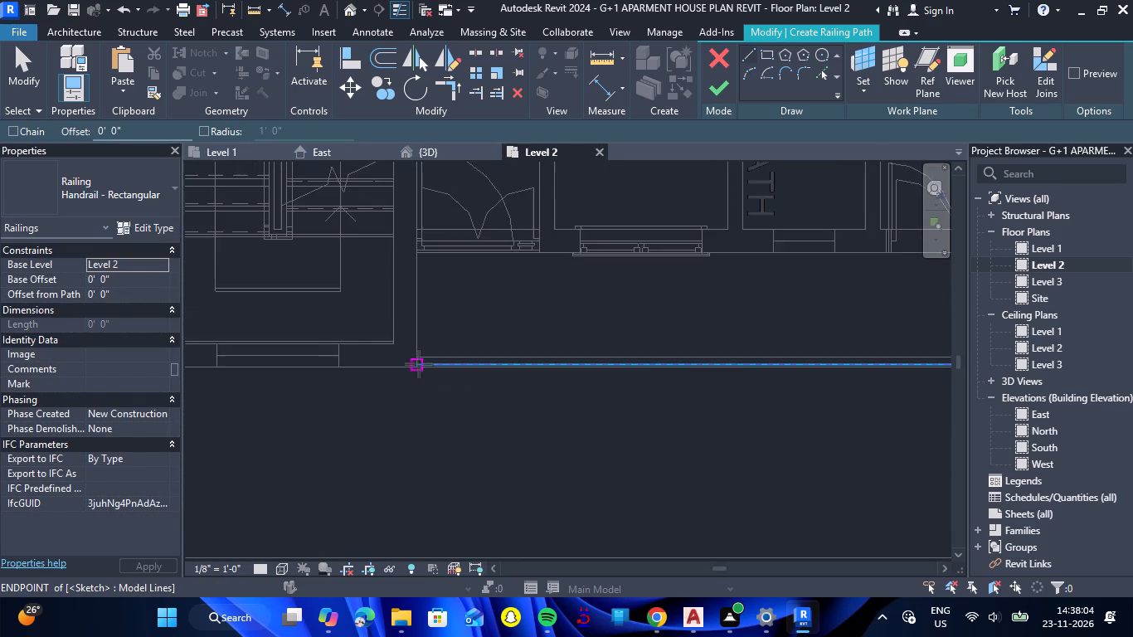
scroll(422, 363, "down", 13)
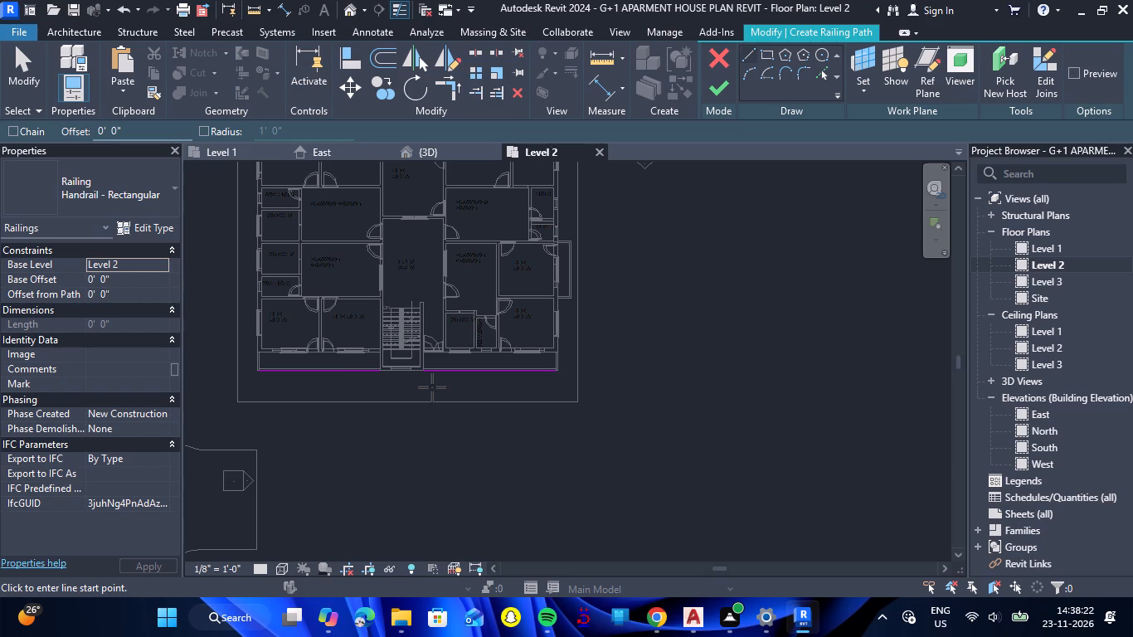
scroll(375, 366, "up", 6)
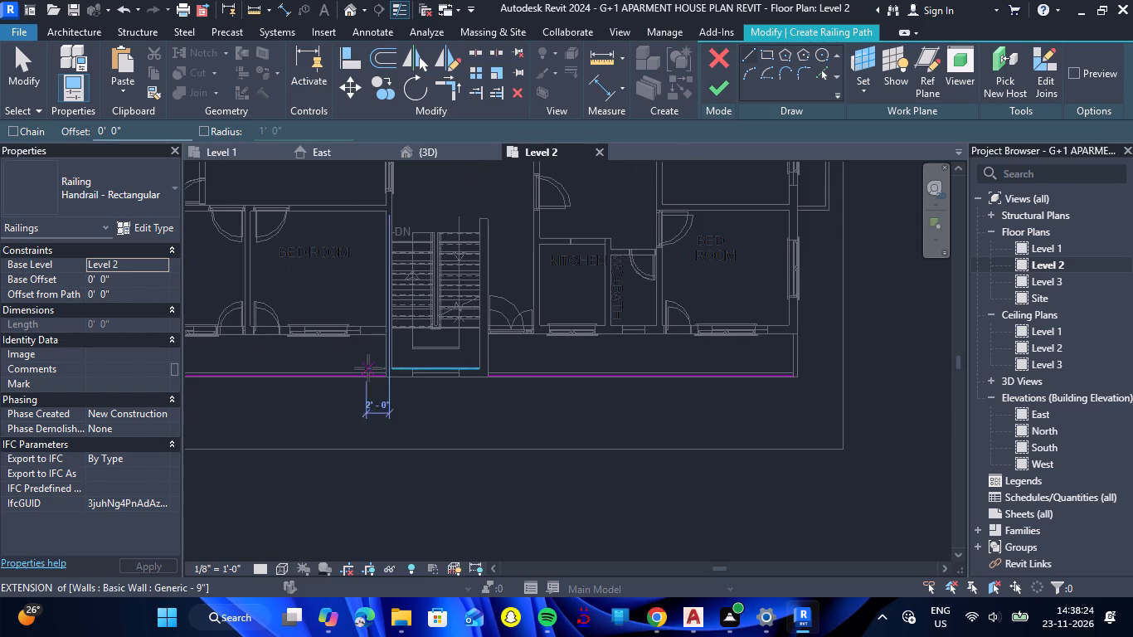
scroll(372, 372, "up", 5)
scroll(371, 431, "down", 13)
scroll(273, 486, "up", 7)
scroll(342, 400, "up", 3)
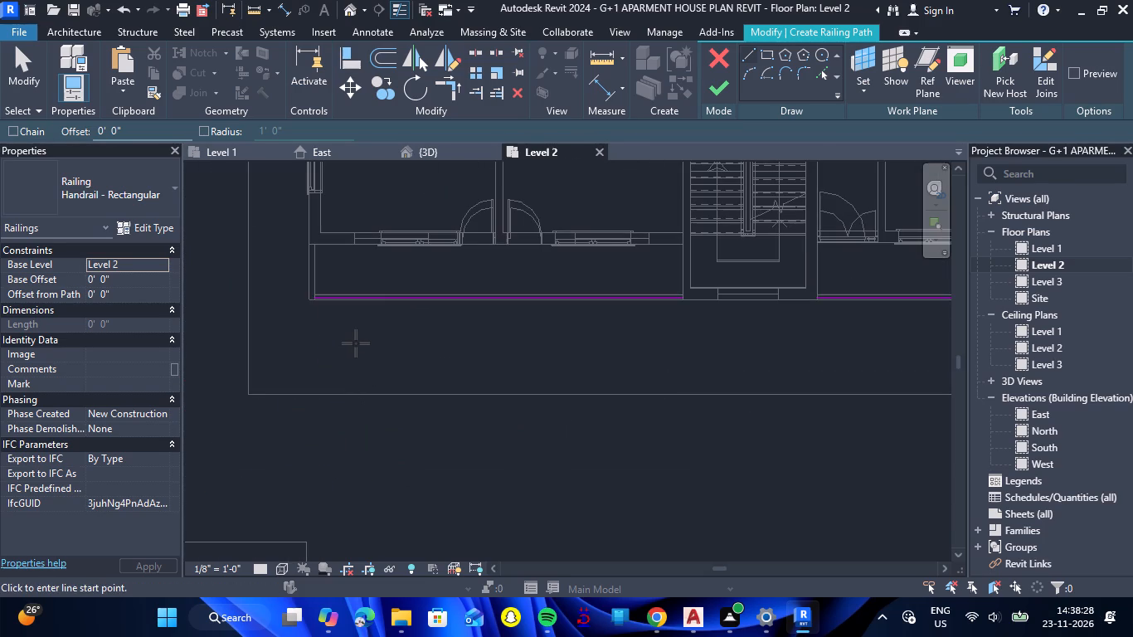
scroll(357, 338, "up", 3)
scroll(363, 337, "down", 6)
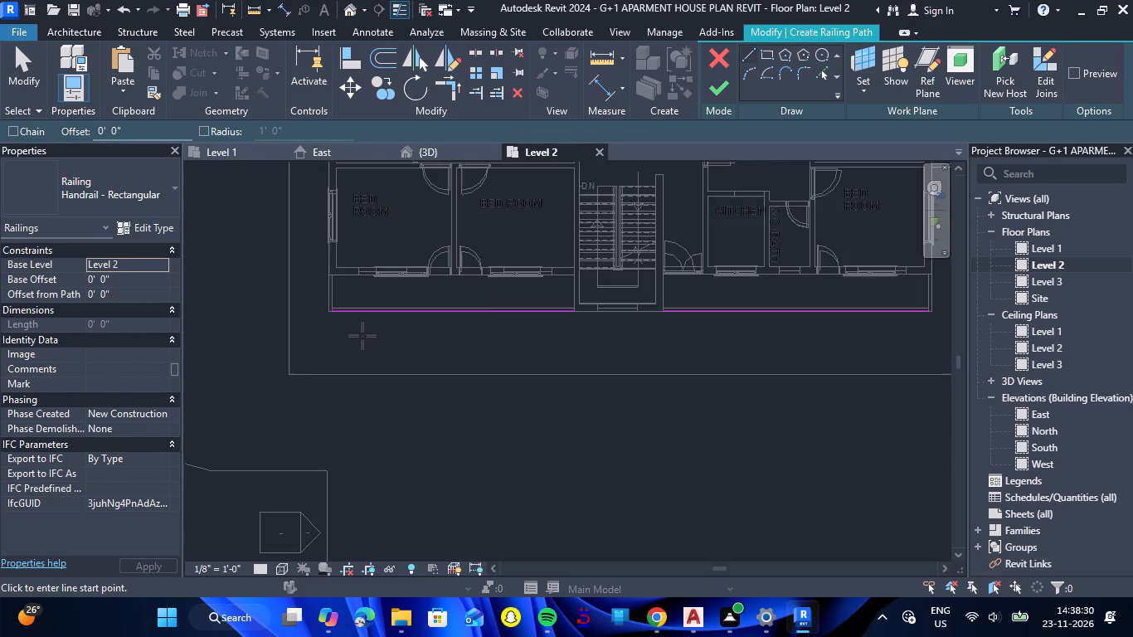
scroll(464, 320, "up", 3)
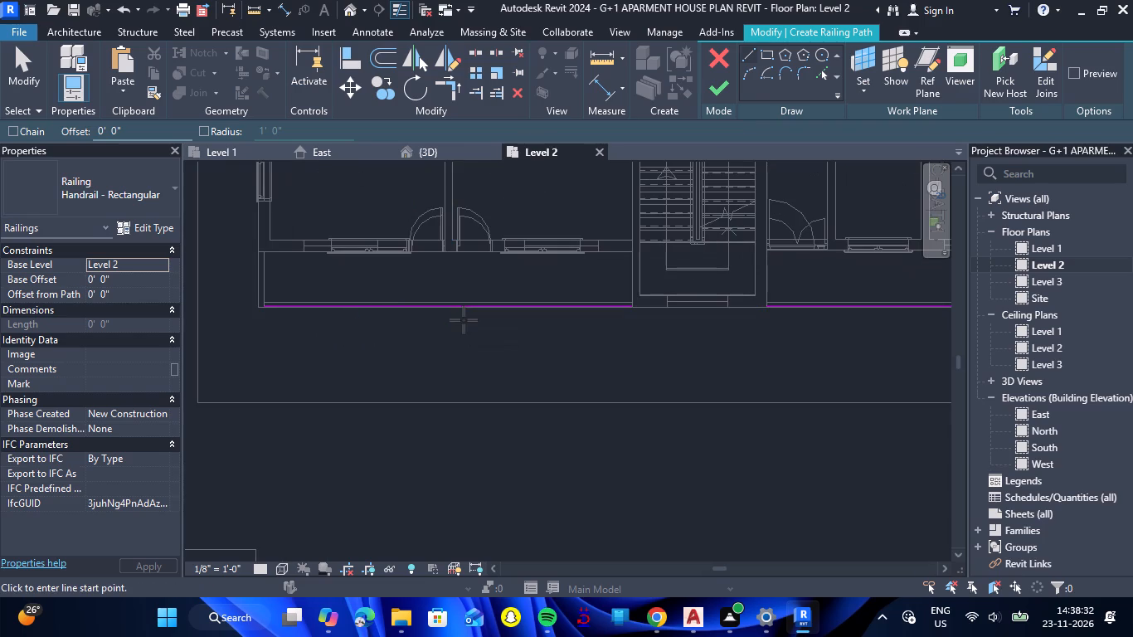
scroll(406, 343, "down", 5)
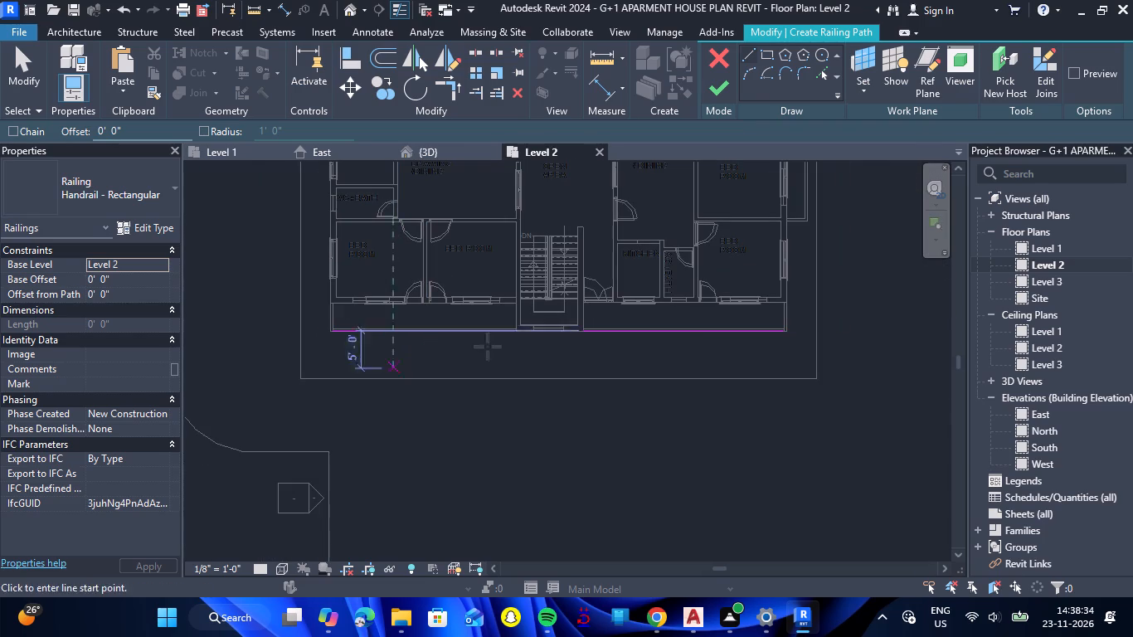
scroll(590, 342, "up", 4)
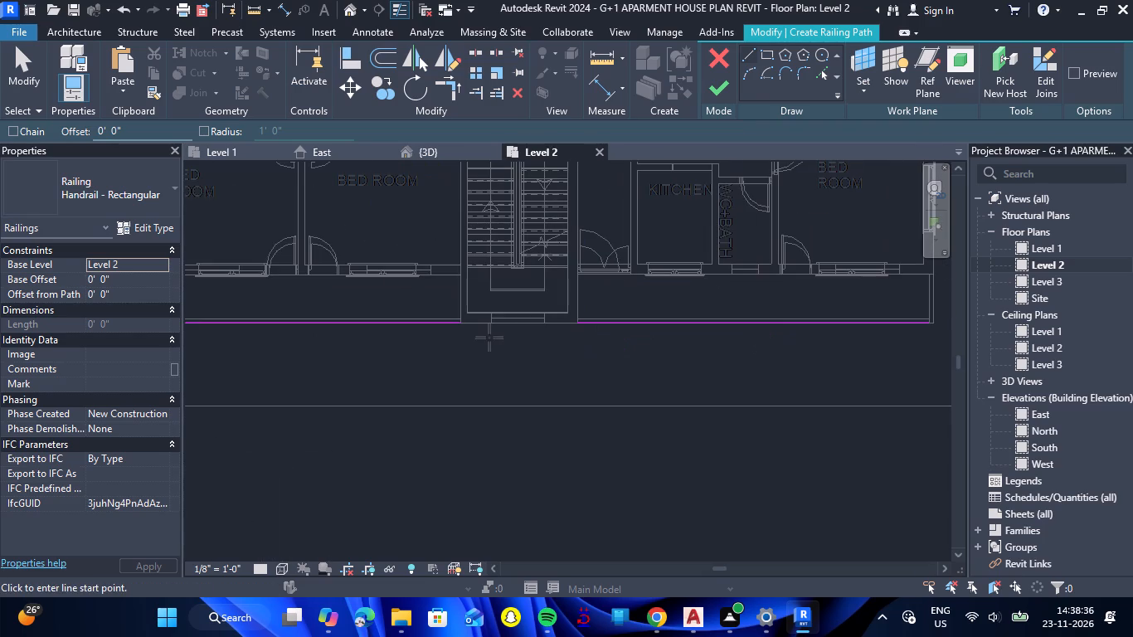
scroll(458, 324, "up", 3)
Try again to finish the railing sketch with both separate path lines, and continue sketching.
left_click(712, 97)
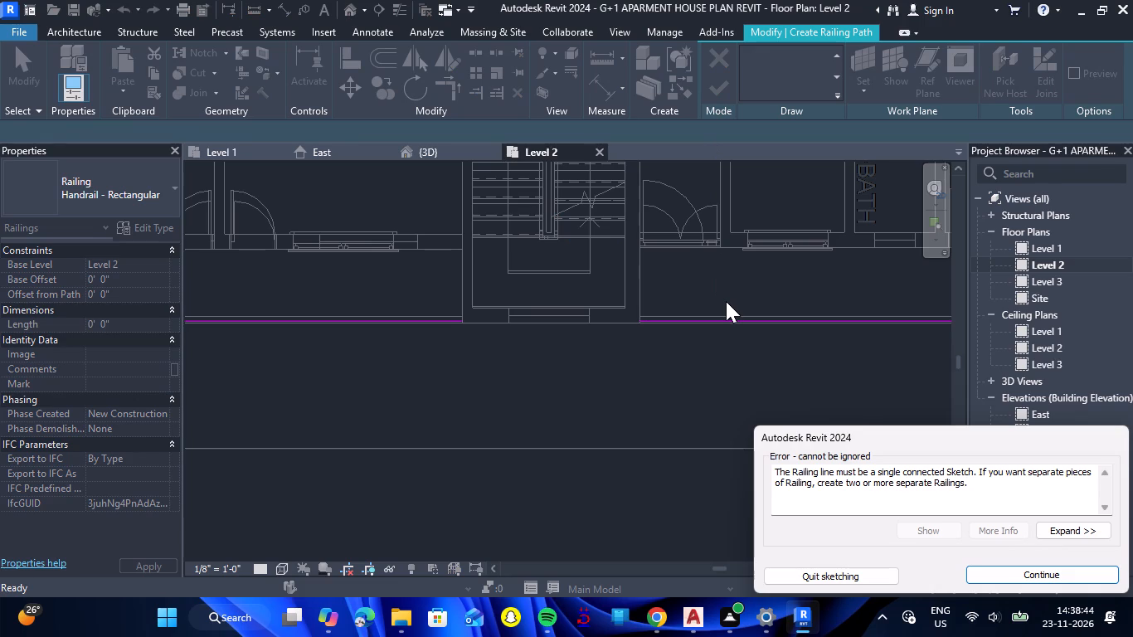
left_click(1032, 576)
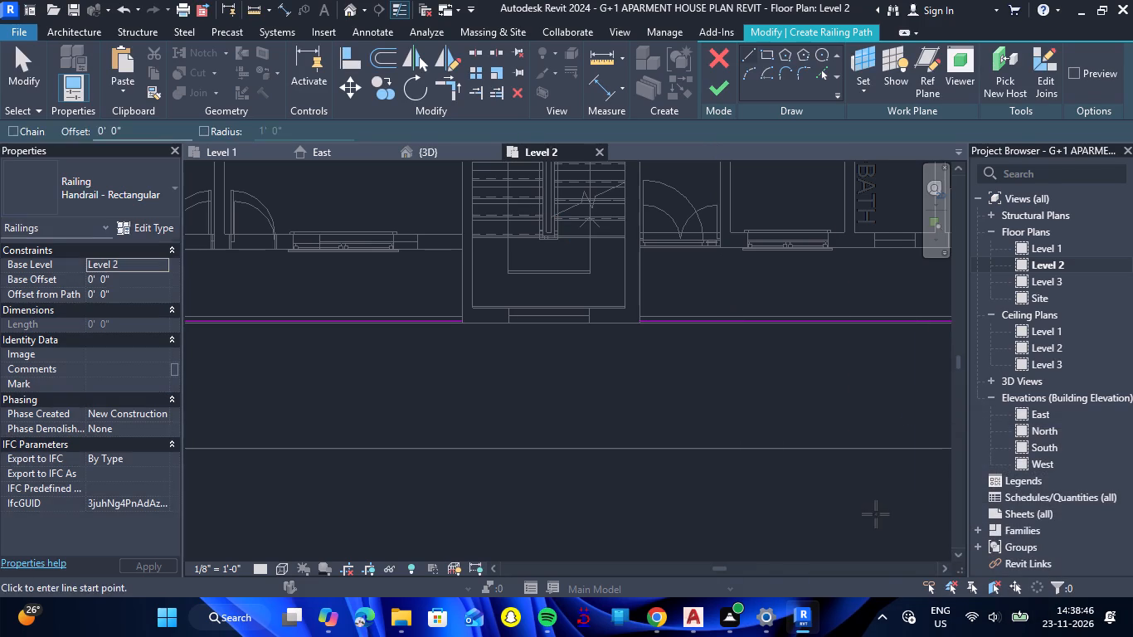
Delete the path line east of the staircase and finish the railing along the south balcony's west part.
key("Escape")
left_click(756, 321)
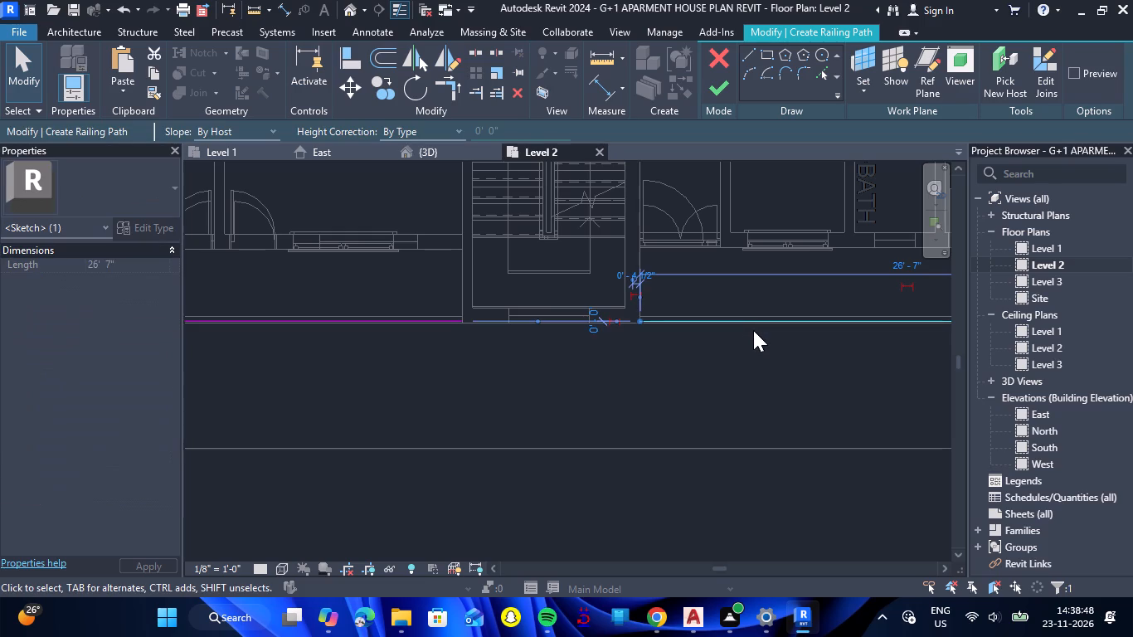
key("Delete")
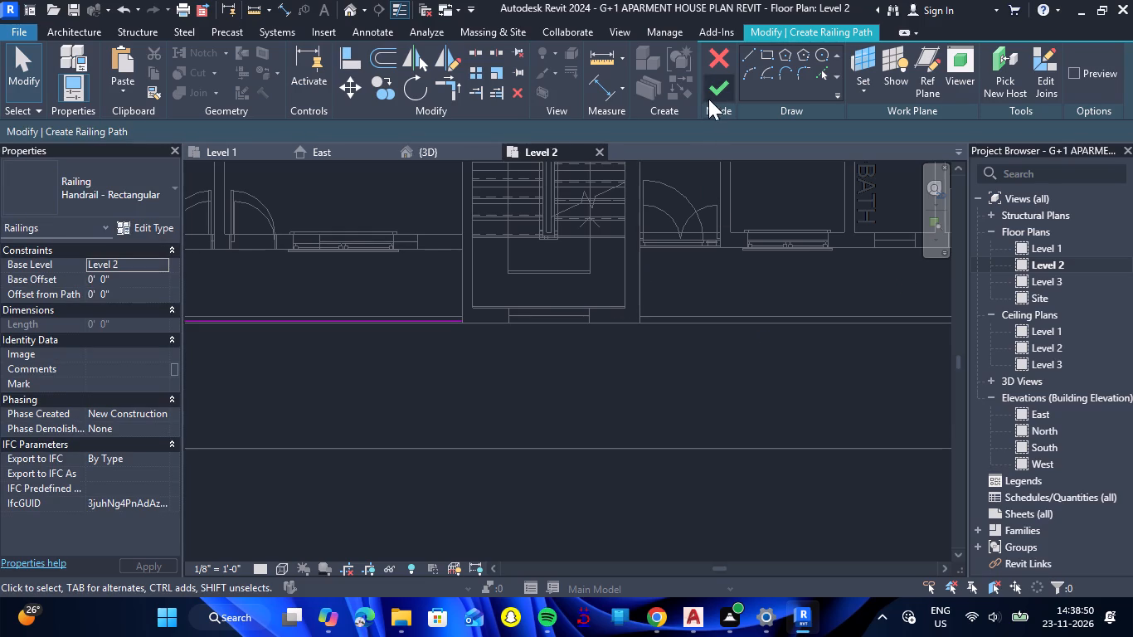
left_click(711, 99)
scroll(628, 336, "down", 5)
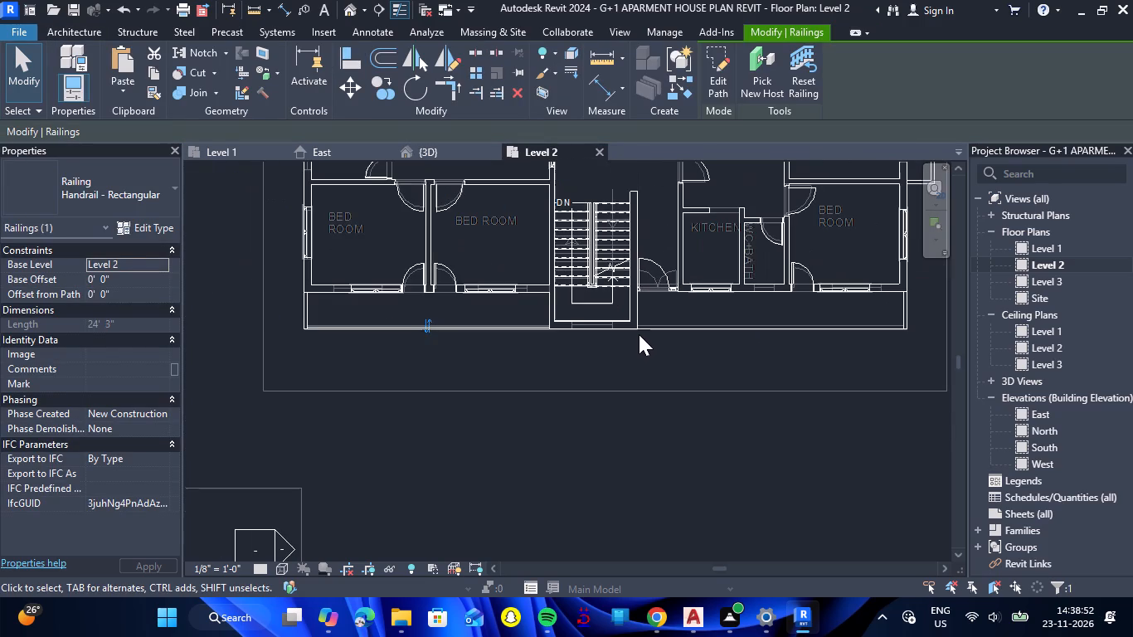
left_click(639, 363)
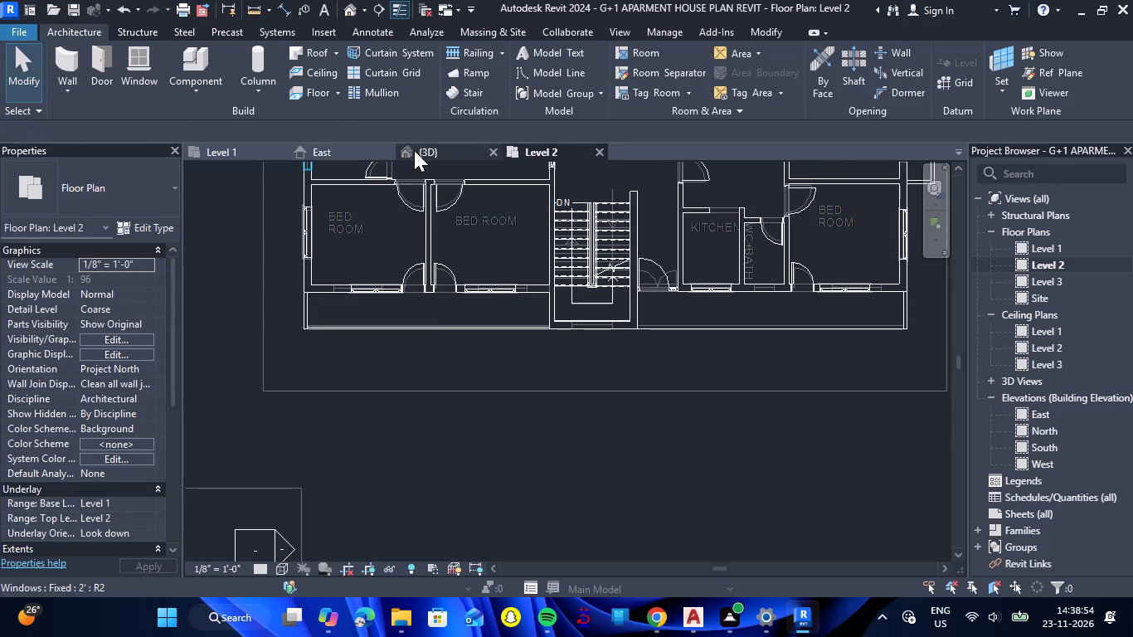
In the 3D view, set the base offset of the south balcony's west railing to 6".
left_click(414, 150)
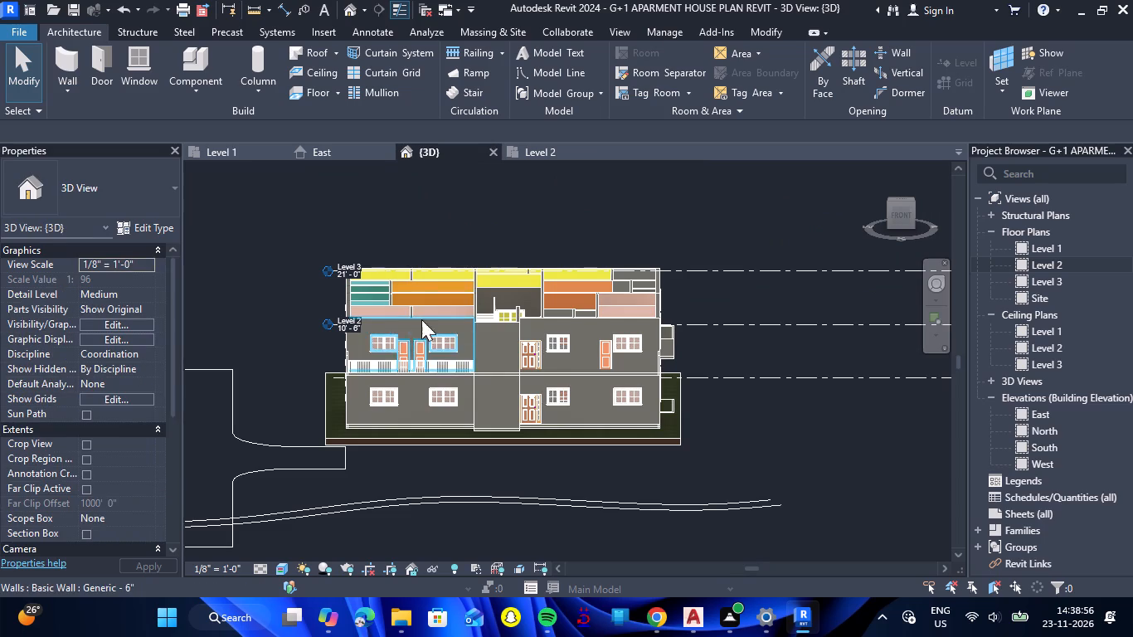
scroll(402, 384, "up", 8)
scroll(308, 341, "up", 3)
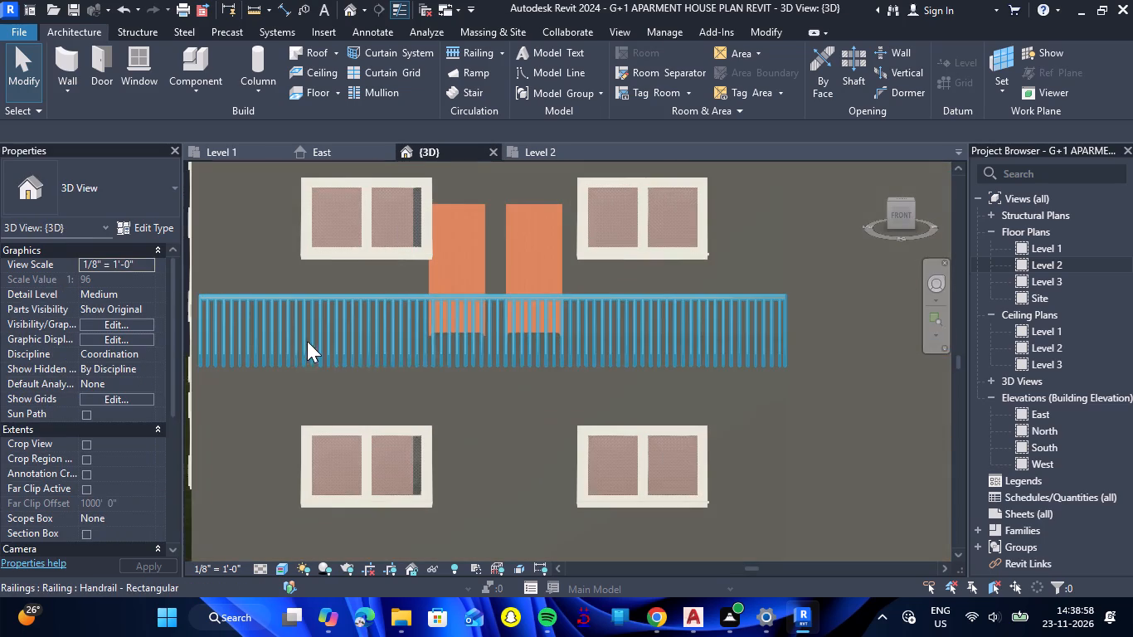
left_click(310, 303)
scroll(377, 307, "down", 6)
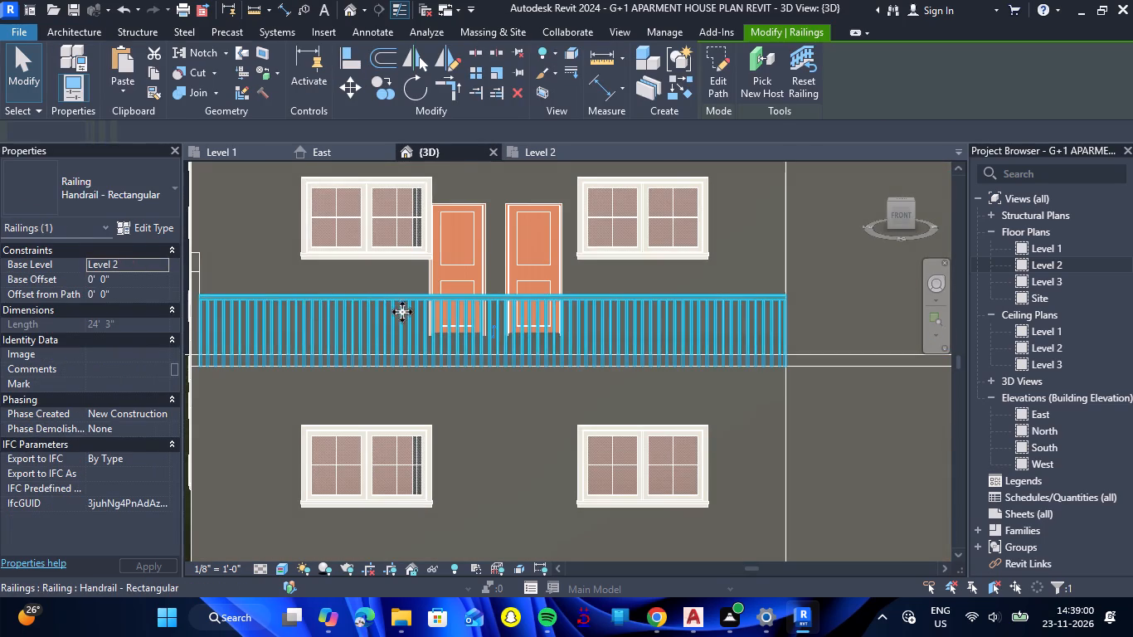
scroll(314, 348, "up", 7)
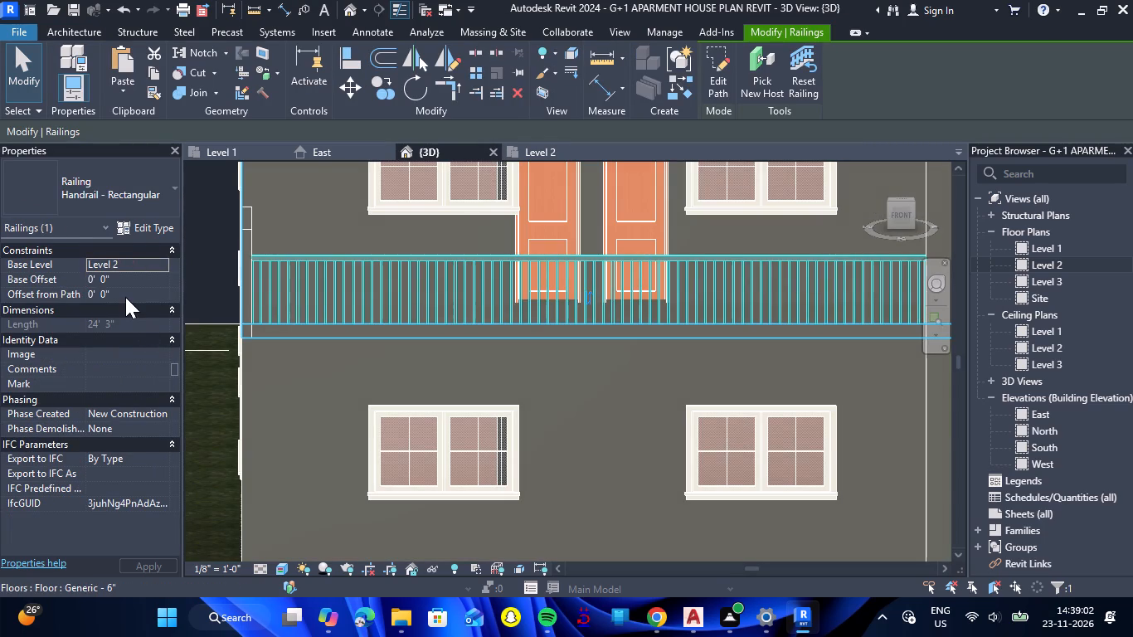
left_click(127, 281)
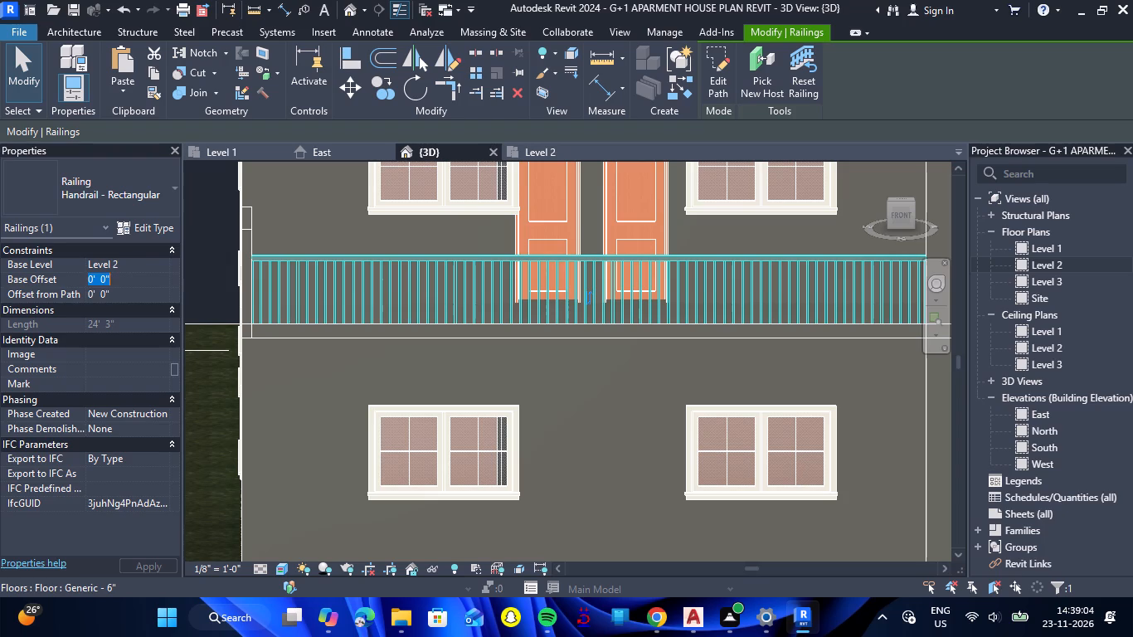
type("6\"")
key("Return")
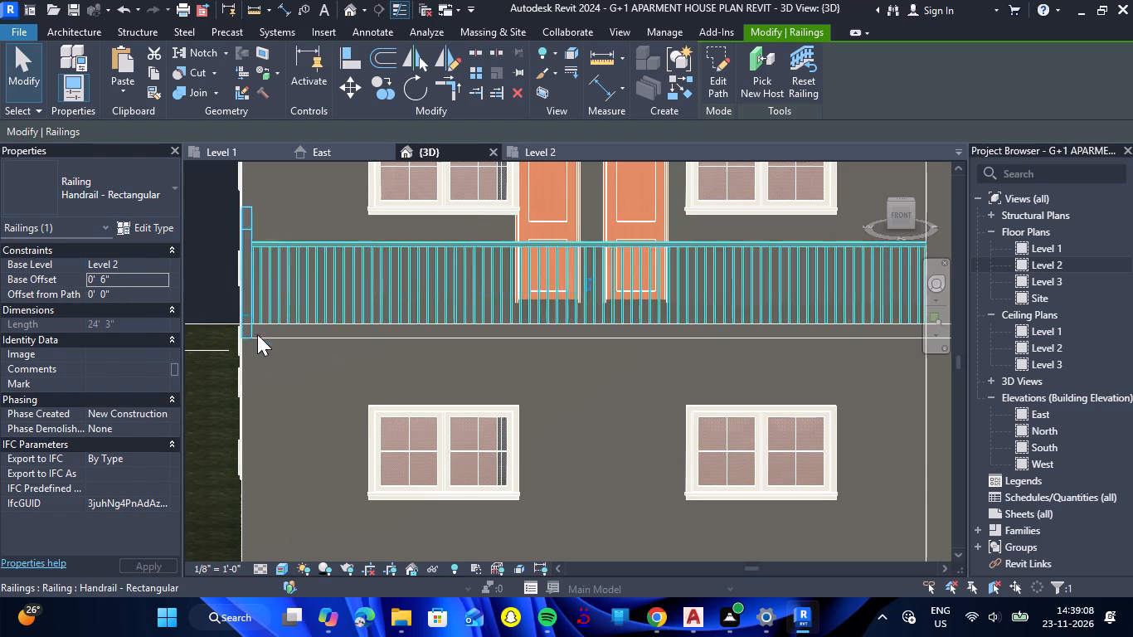
Change the south balcony's west railing type to Glass Panel - Bottom Fill.
scroll(270, 356, "down", 2)
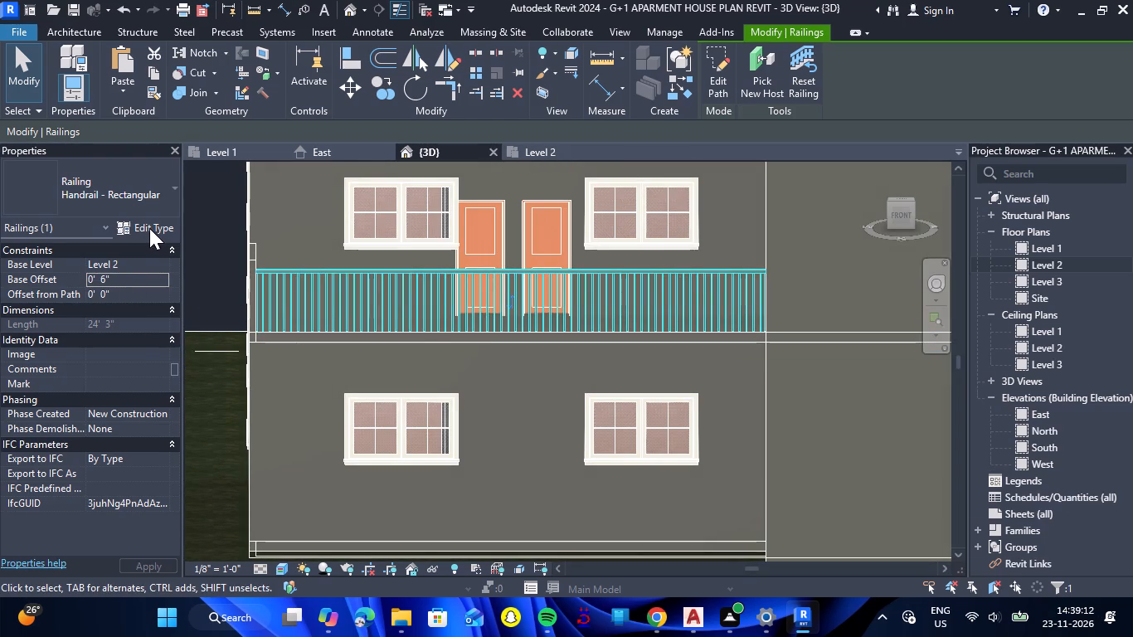
left_click(176, 195)
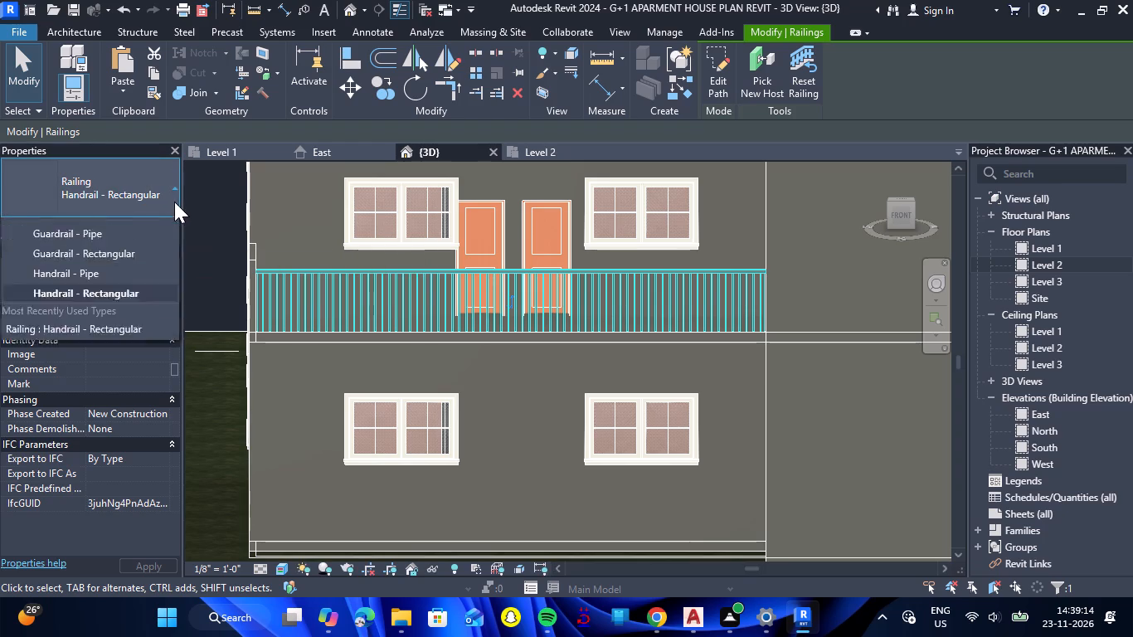
left_click(116, 273)
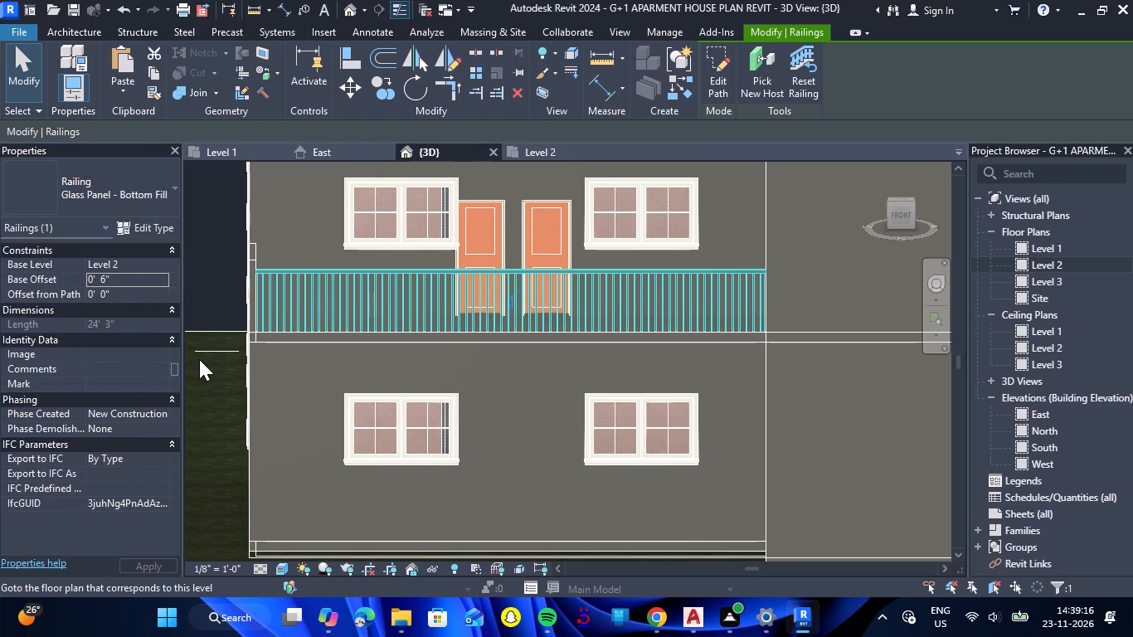
left_click(212, 264)
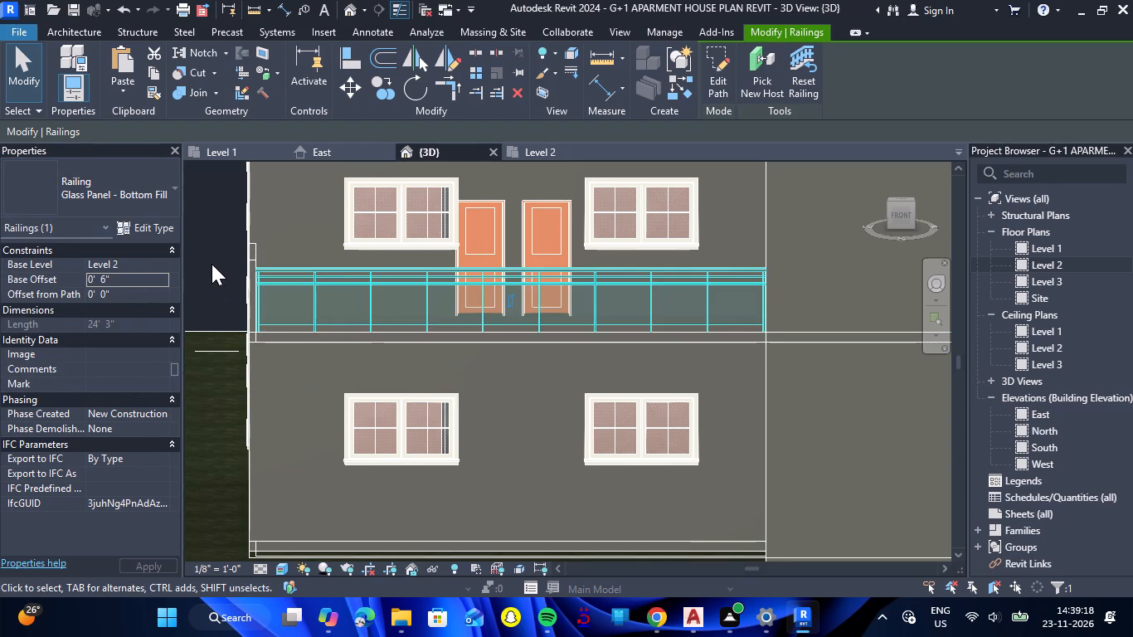
scroll(212, 267, "down", 6)
Start a railing path sketch on the Level 2 plan for the south balcony's east part.
left_click(537, 151)
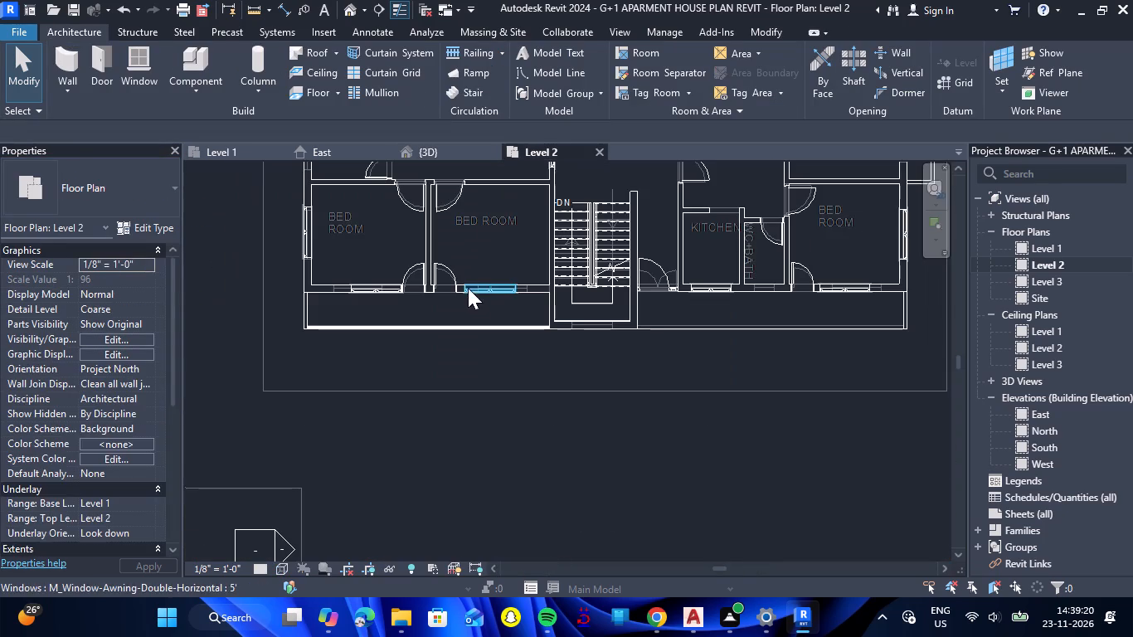
scroll(929, 312, "up", 4)
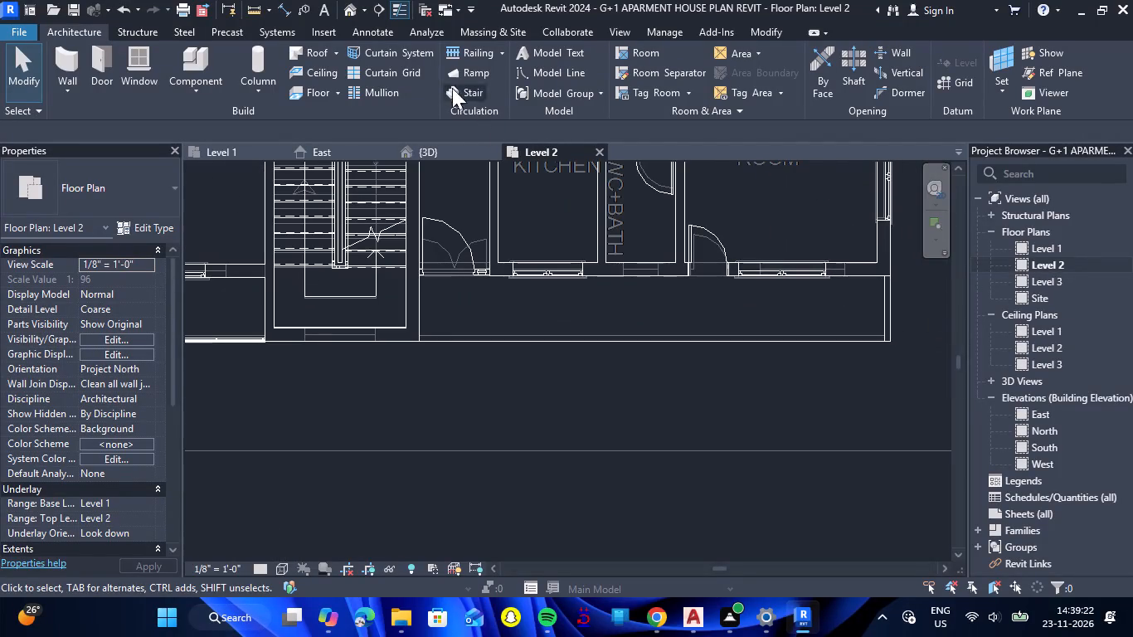
left_click(479, 54)
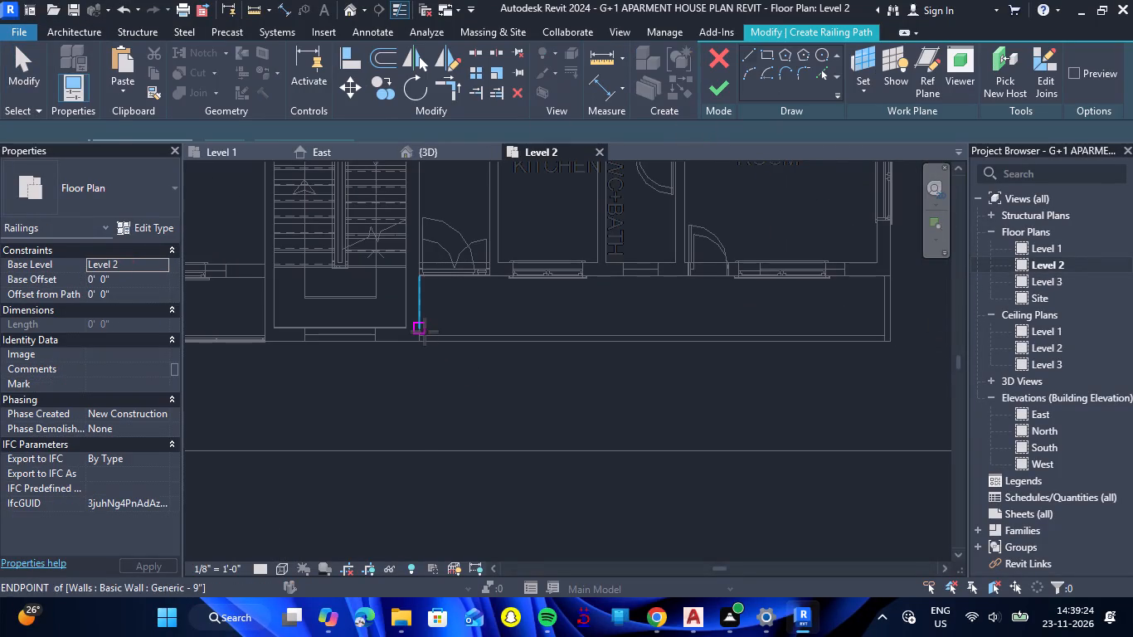
scroll(268, 339, "up", 12)
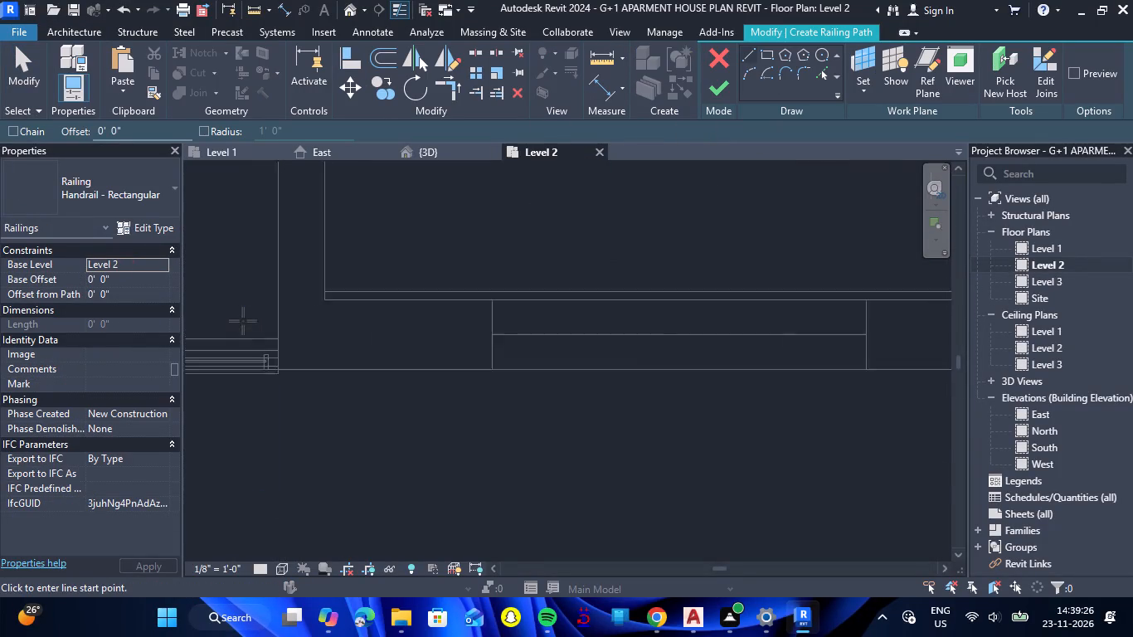
scroll(243, 321, "up", 3)
scroll(242, 387, "up", 3)
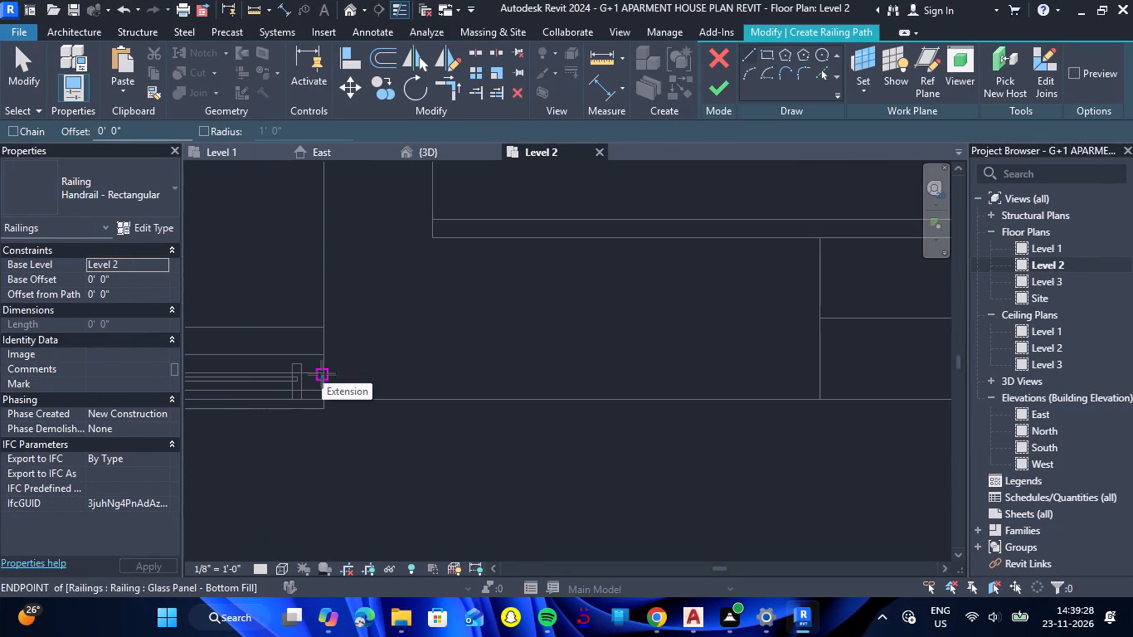
scroll(326, 357, "down", 6)
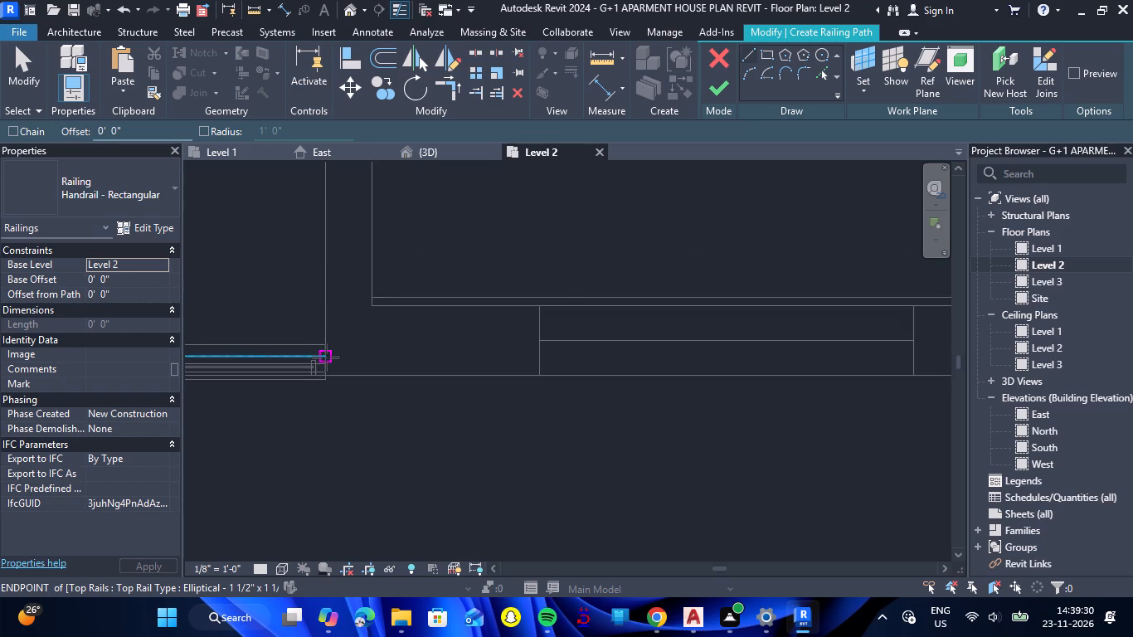
scroll(326, 357, "down", 2)
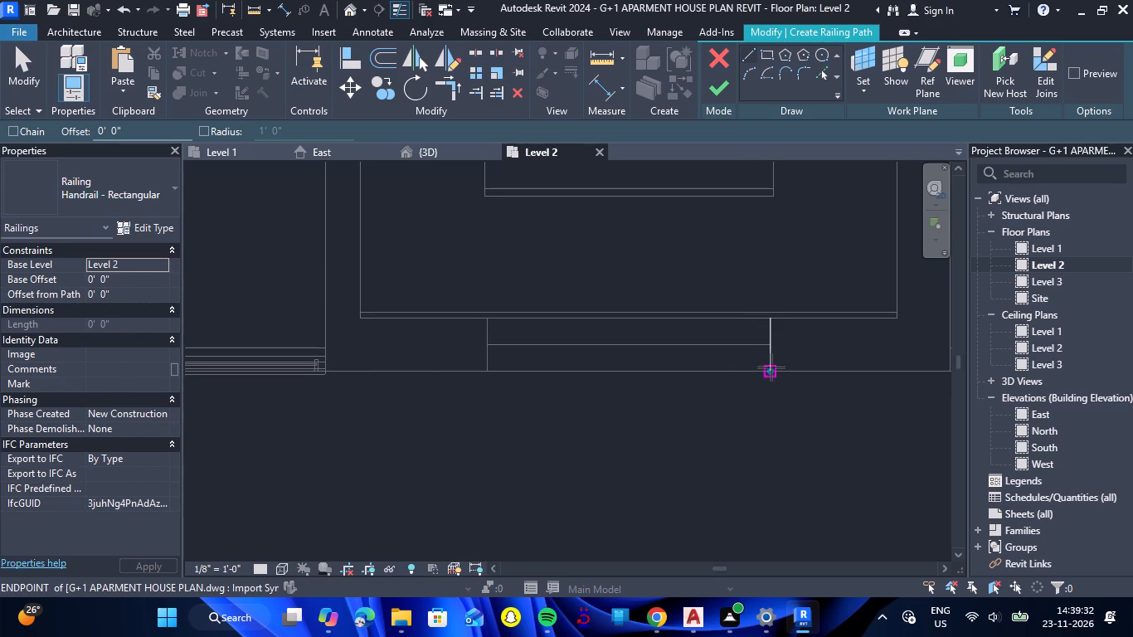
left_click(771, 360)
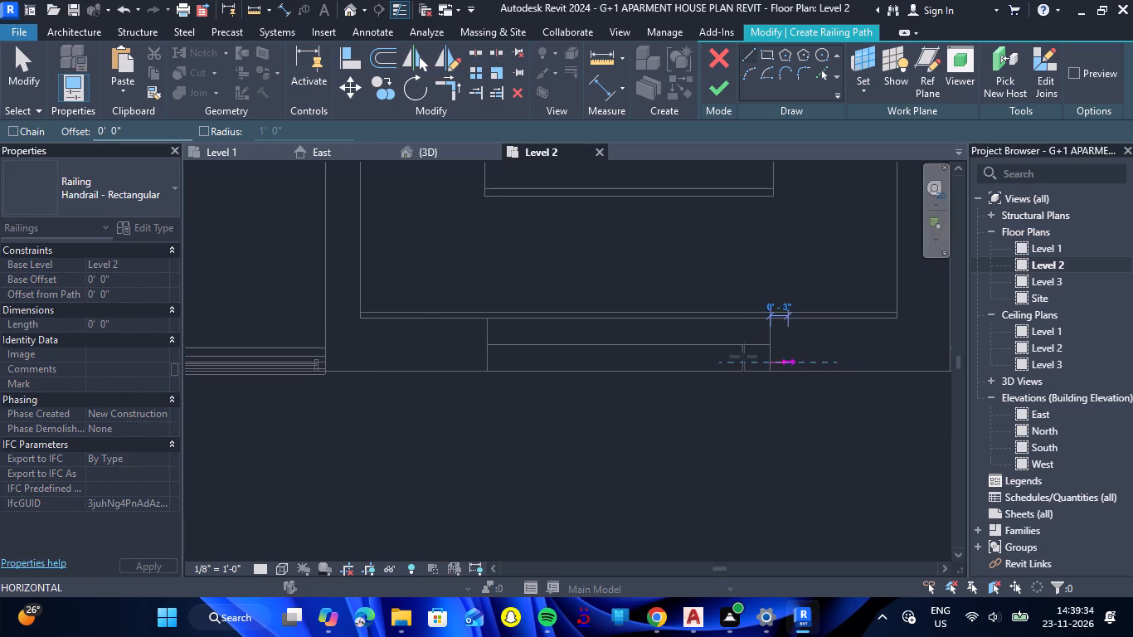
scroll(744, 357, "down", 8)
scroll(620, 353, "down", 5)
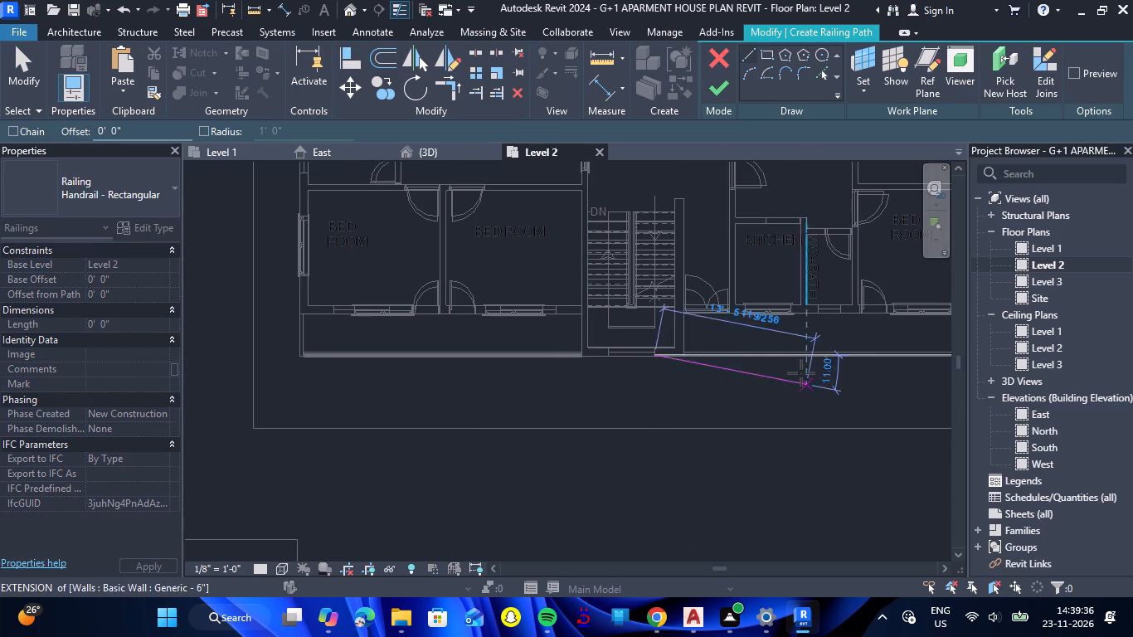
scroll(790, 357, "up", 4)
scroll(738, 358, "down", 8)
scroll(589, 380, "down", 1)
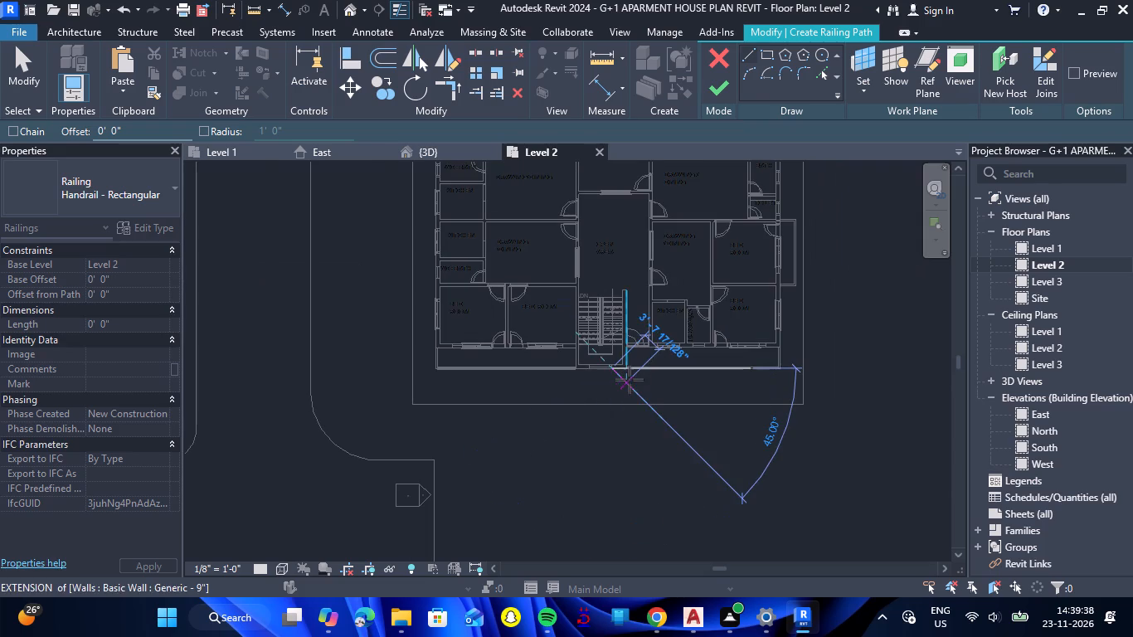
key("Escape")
Draw a straight railing path about 26' 7" long along the south balcony's east part, from the east end wall to the staircase wall.
scroll(760, 353, "up", 14)
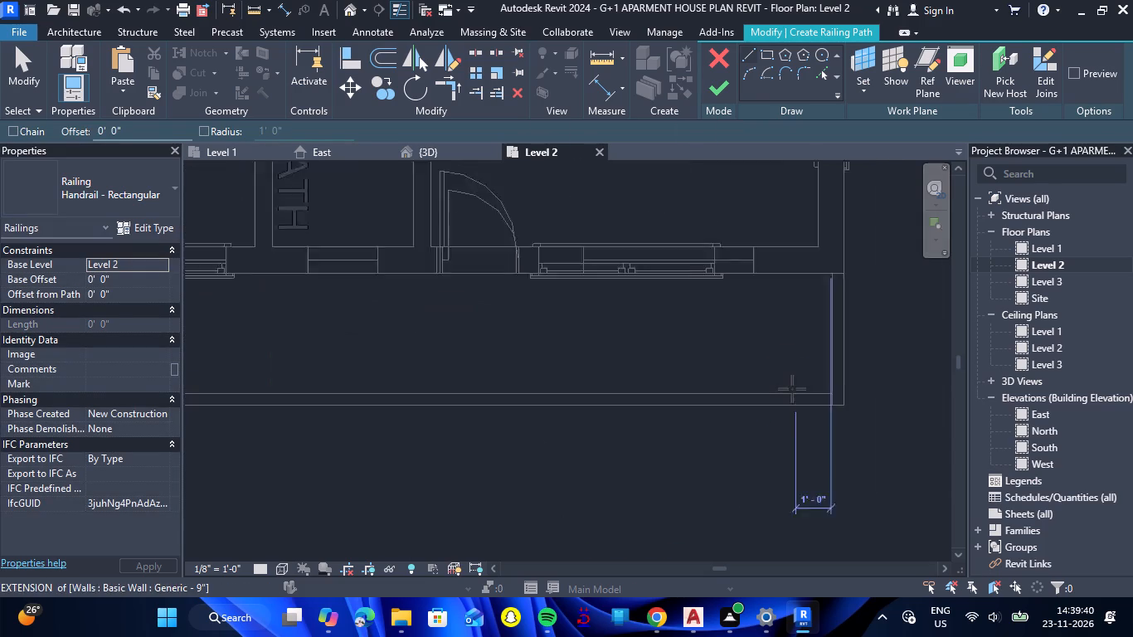
scroll(832, 411, "up", 12)
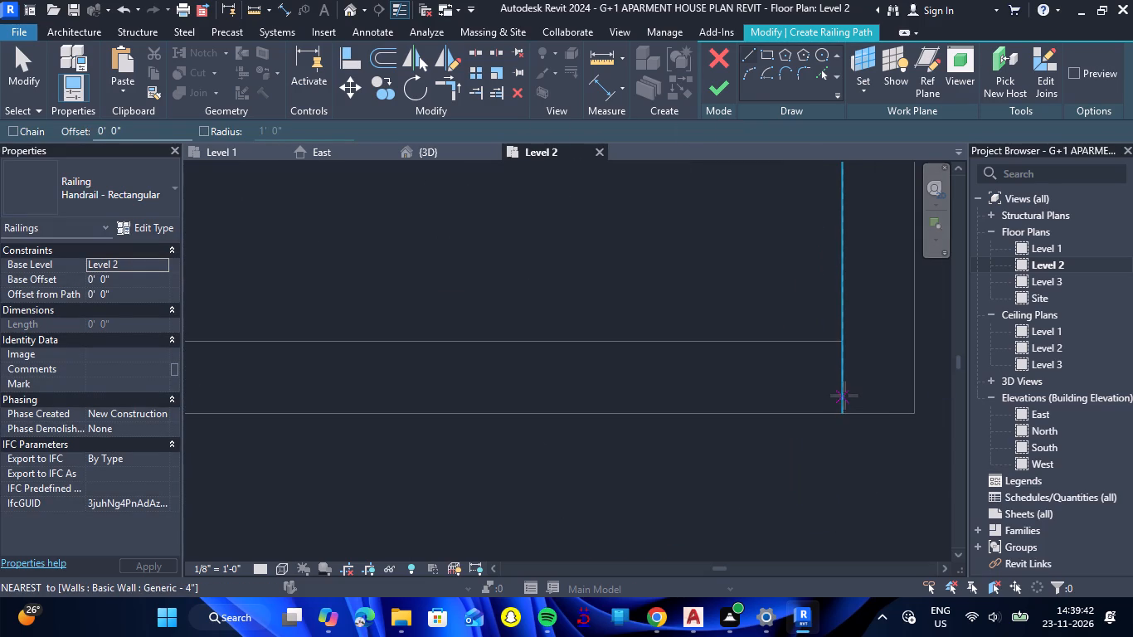
left_click(844, 391)
scroll(747, 398, "down", 7)
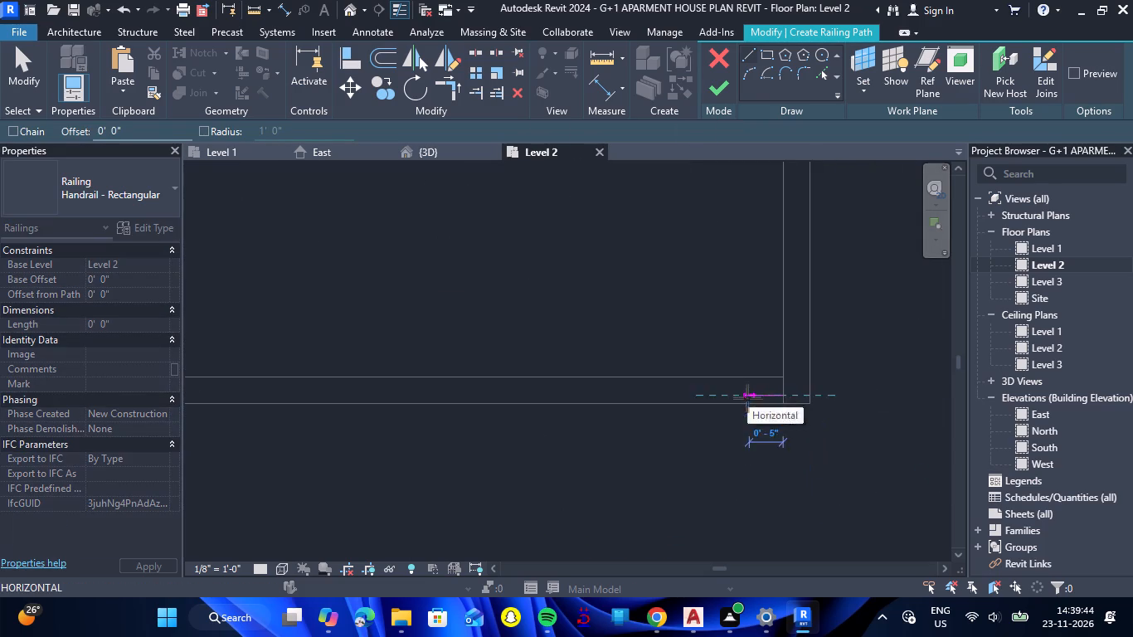
scroll(747, 398, "down", 18)
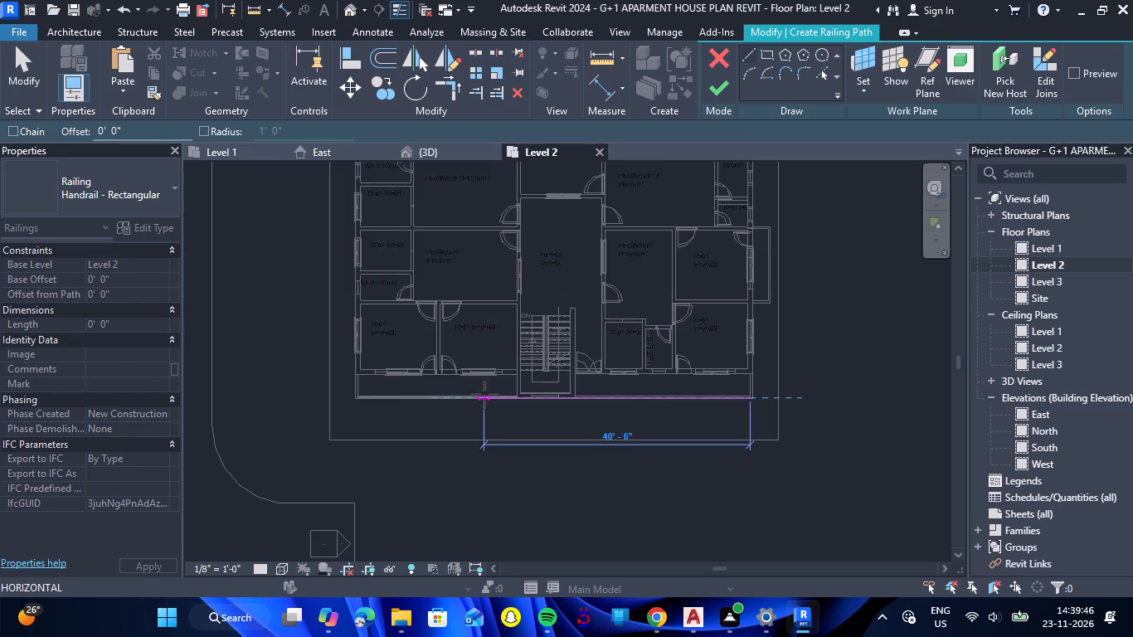
scroll(484, 395, "up", 4)
scroll(665, 397, "up", 14)
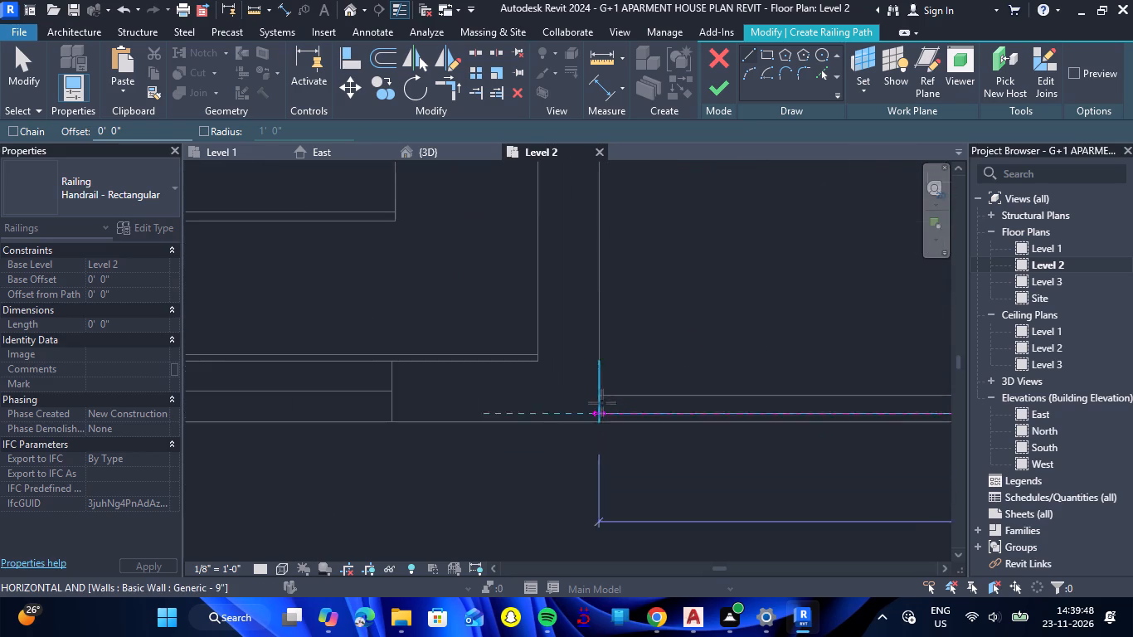
scroll(603, 402, "up", 14)
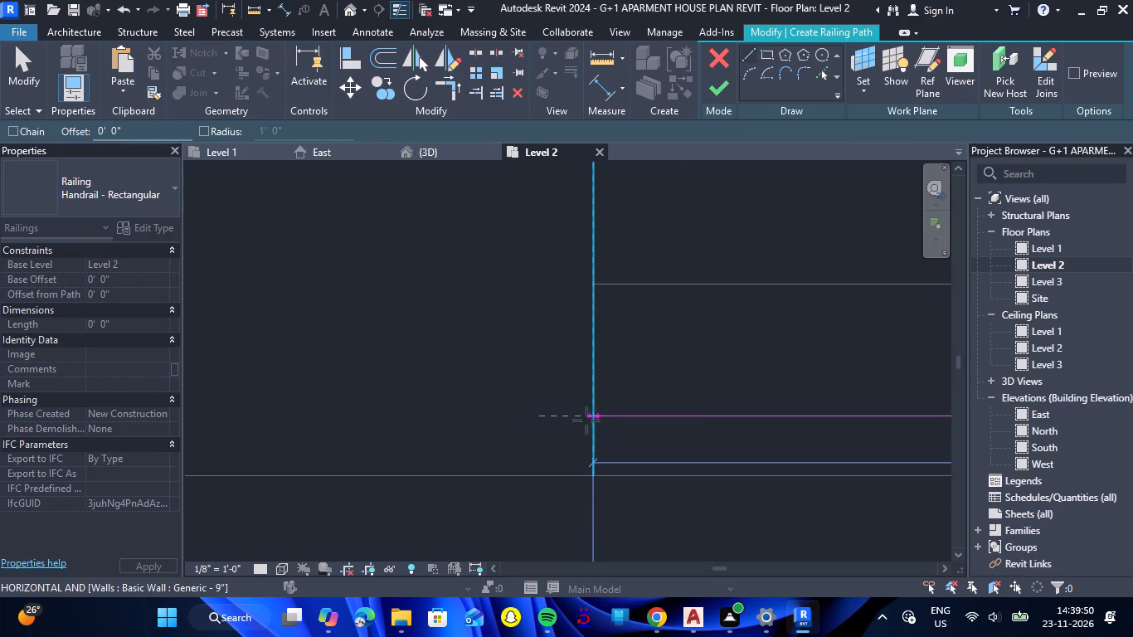
left_click(591, 415)
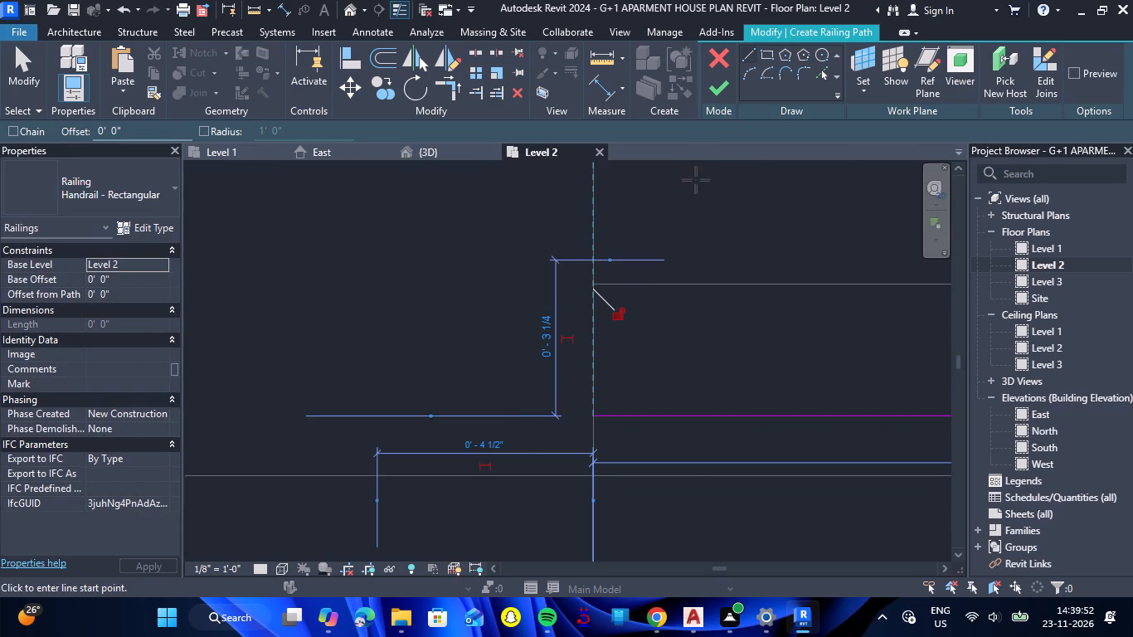
Set the new railing's base offset to 6" and finish the railing sketch.
left_click(134, 282)
key("6")
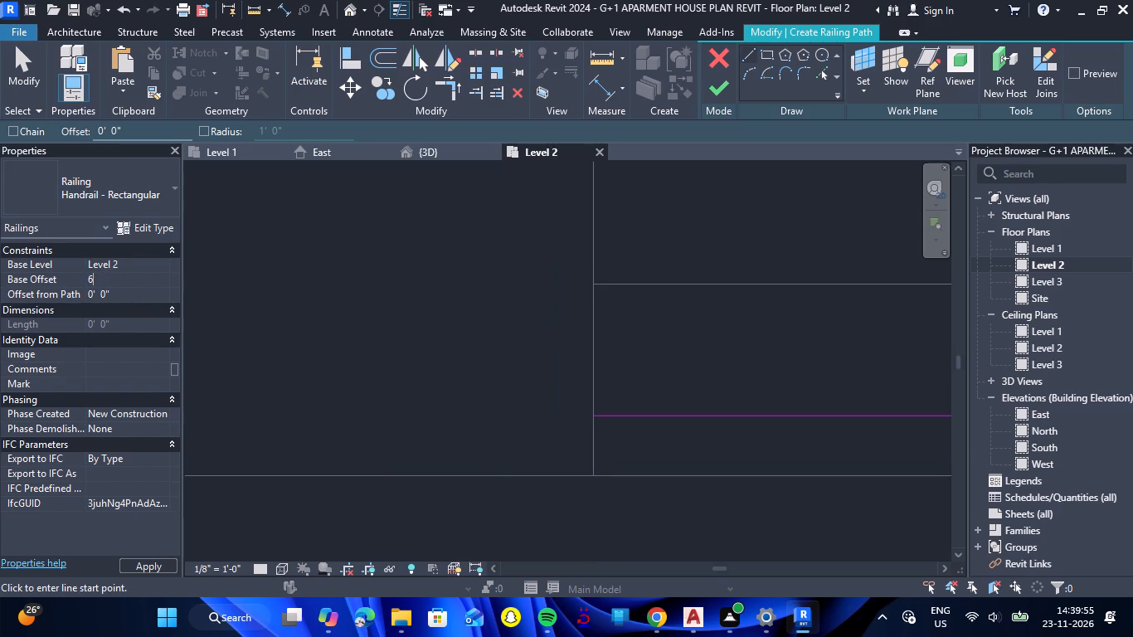
key("shift+quotedbl")
key("Return")
left_click(722, 90)
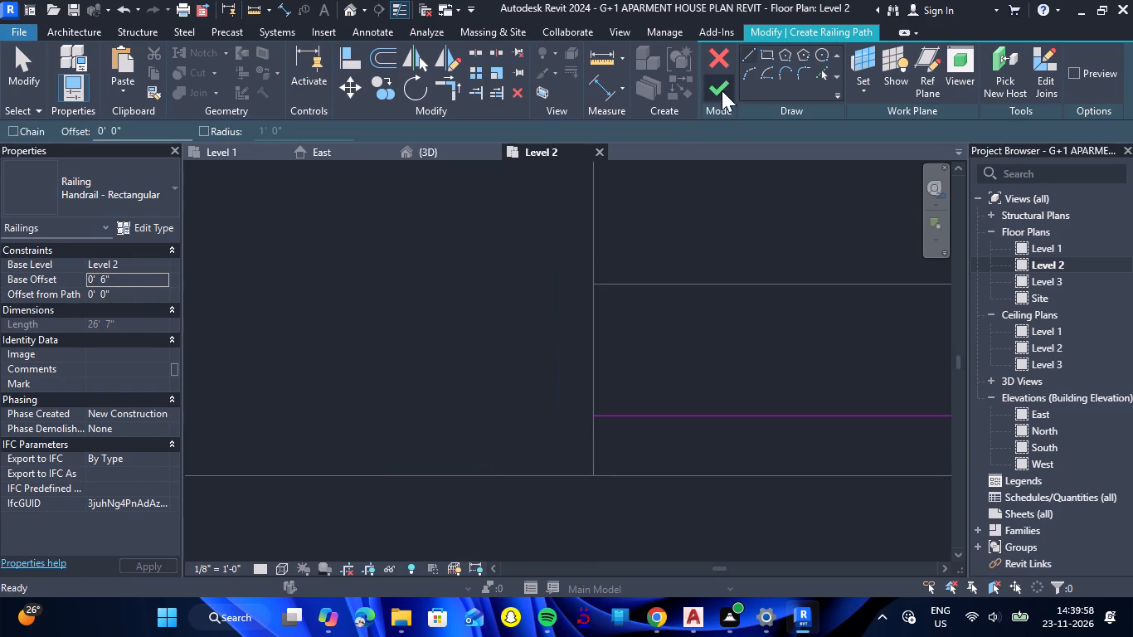
left_click(718, 226)
scroll(575, 301, "down", 6)
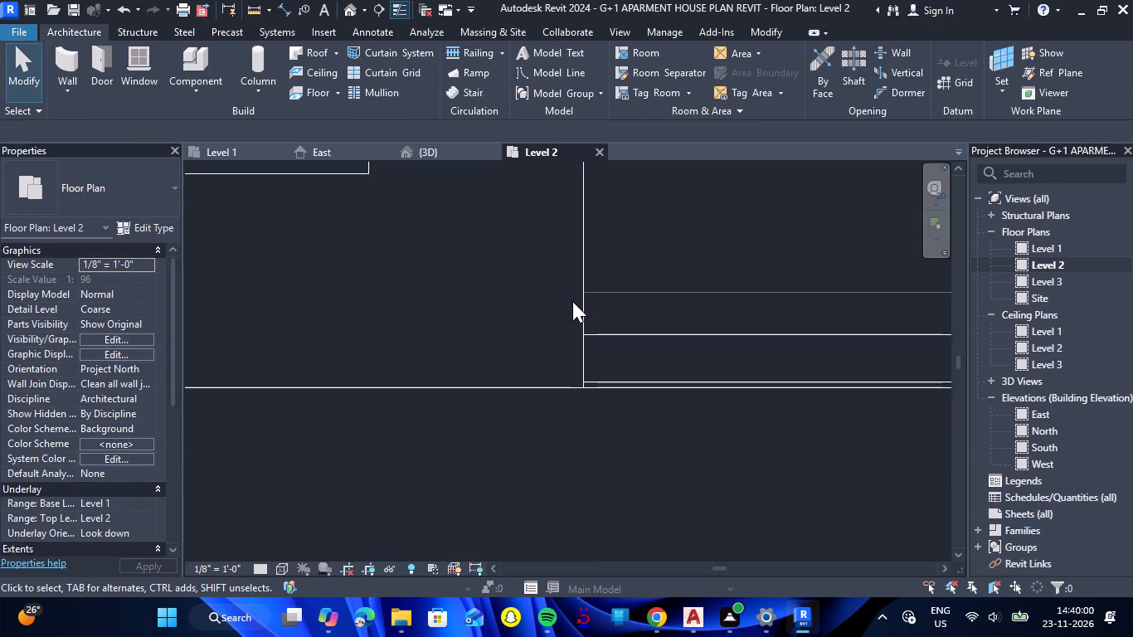
In the 3D view, change the south balcony's east railing type to Glass Panel - Bottom Fill.
left_click(440, 158)
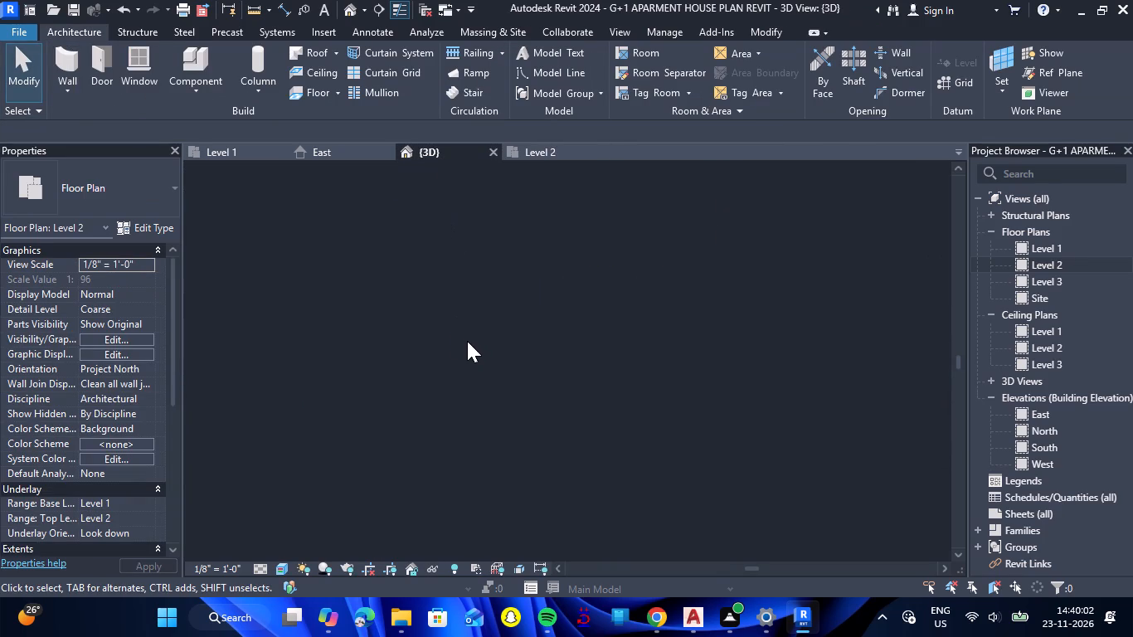
scroll(574, 275, "up", 1)
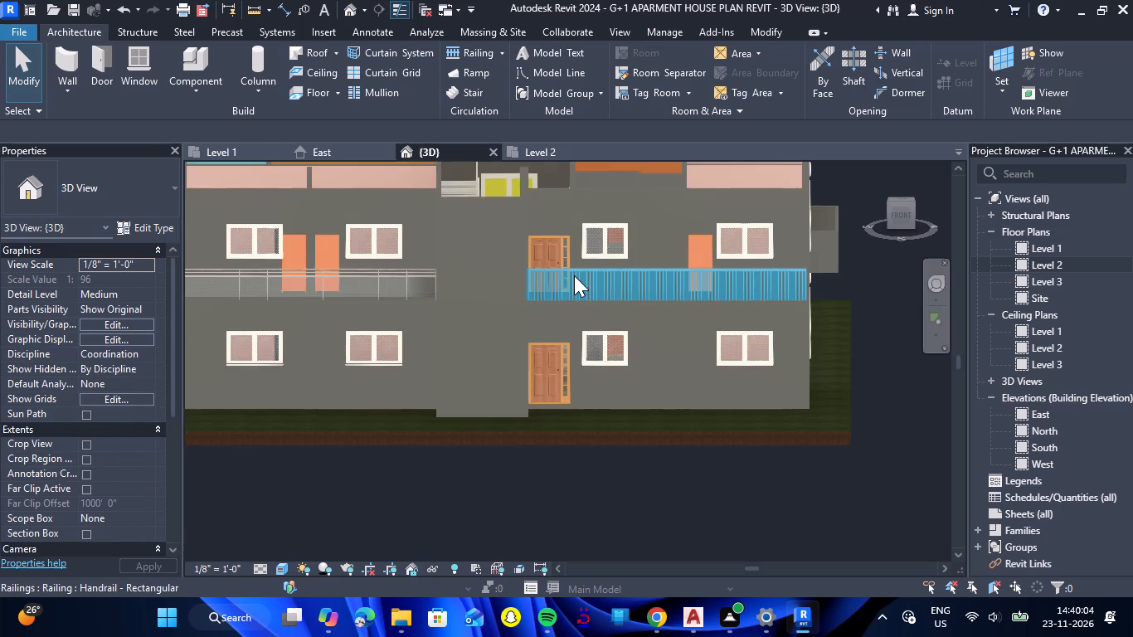
left_click(574, 275)
scroll(820, 266, "up", 9)
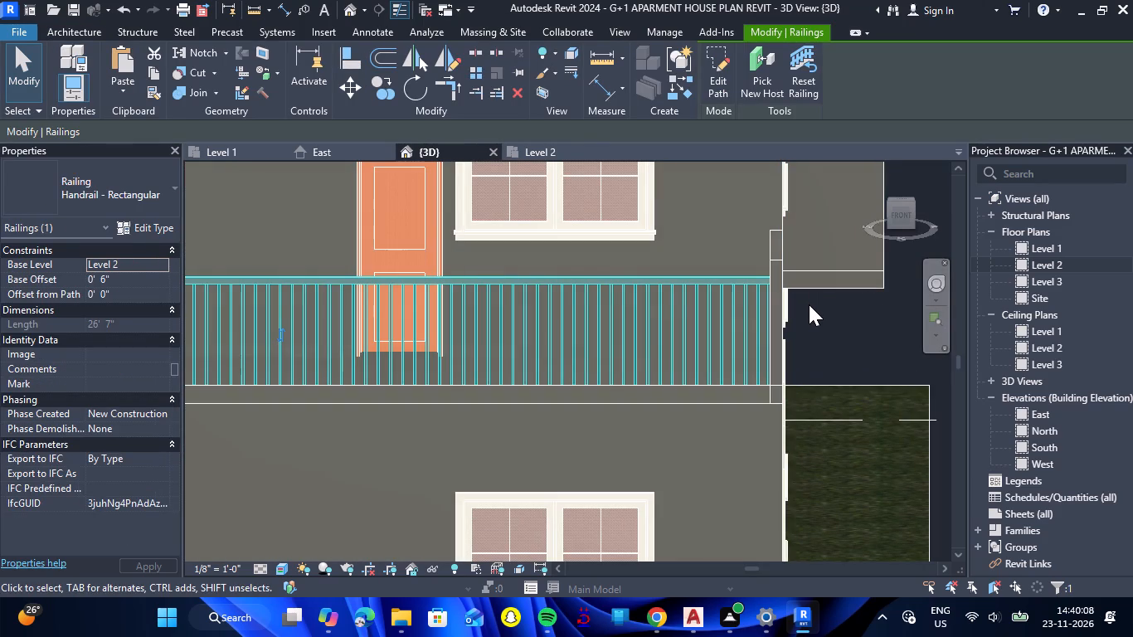
left_click(174, 192)
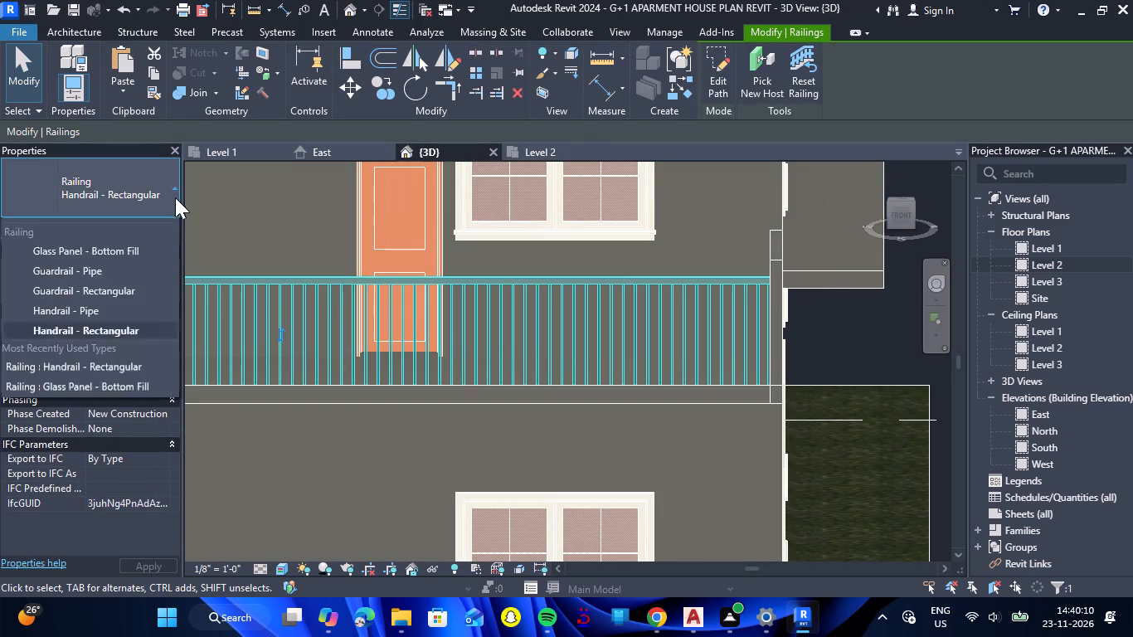
left_click(129, 279)
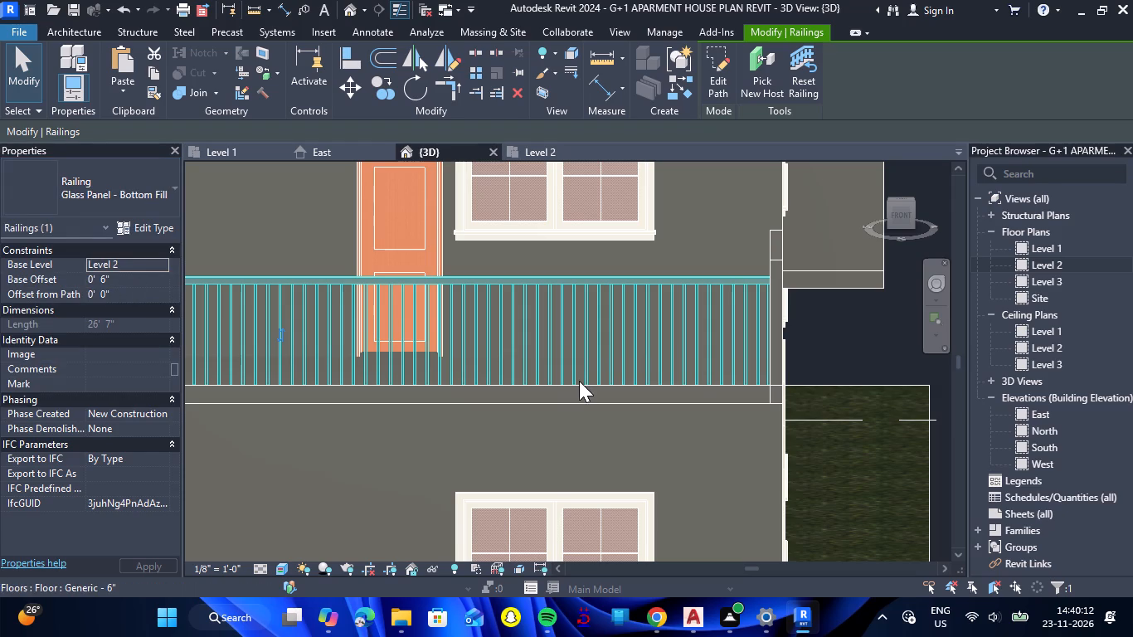
left_click(842, 345)
scroll(843, 347, "down", 7)
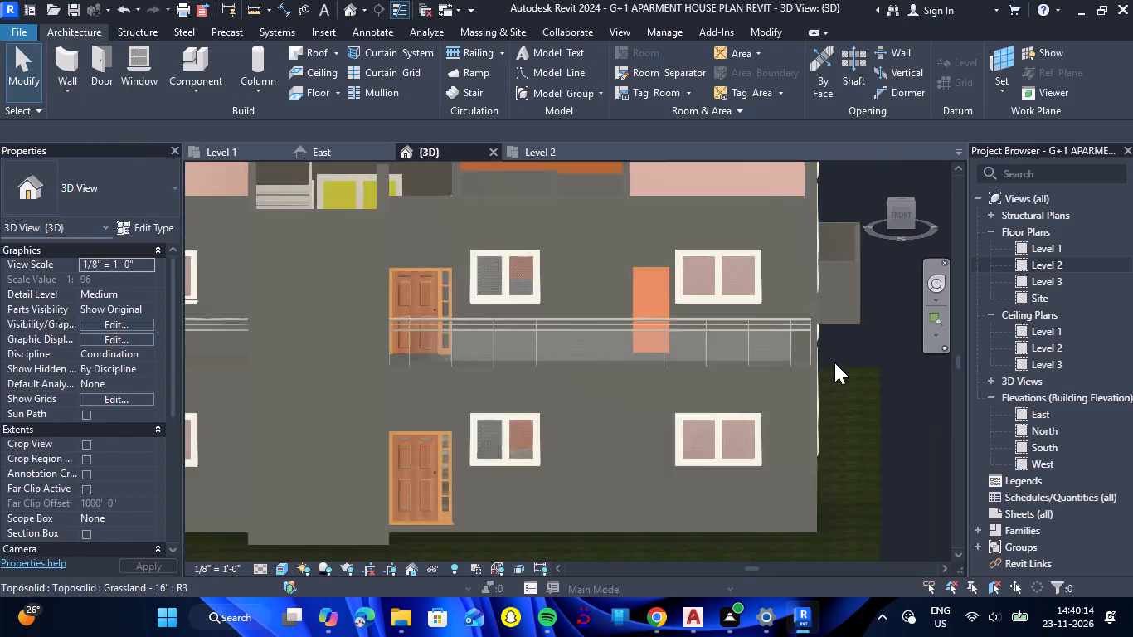
scroll(795, 374, "down", 4)
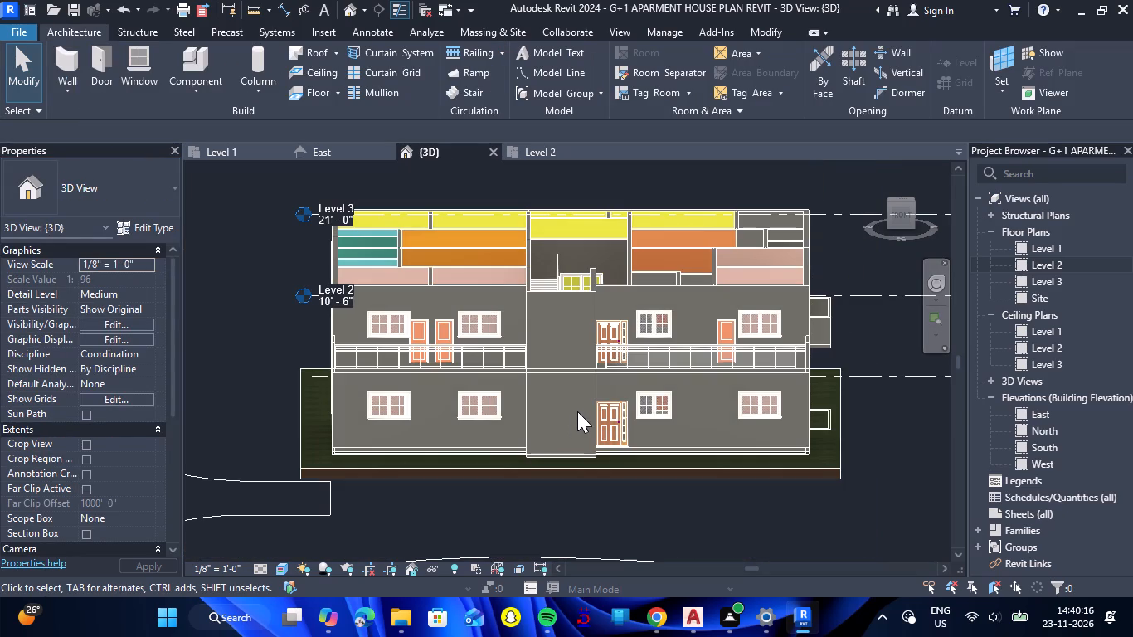
scroll(532, 414, "down", 1)
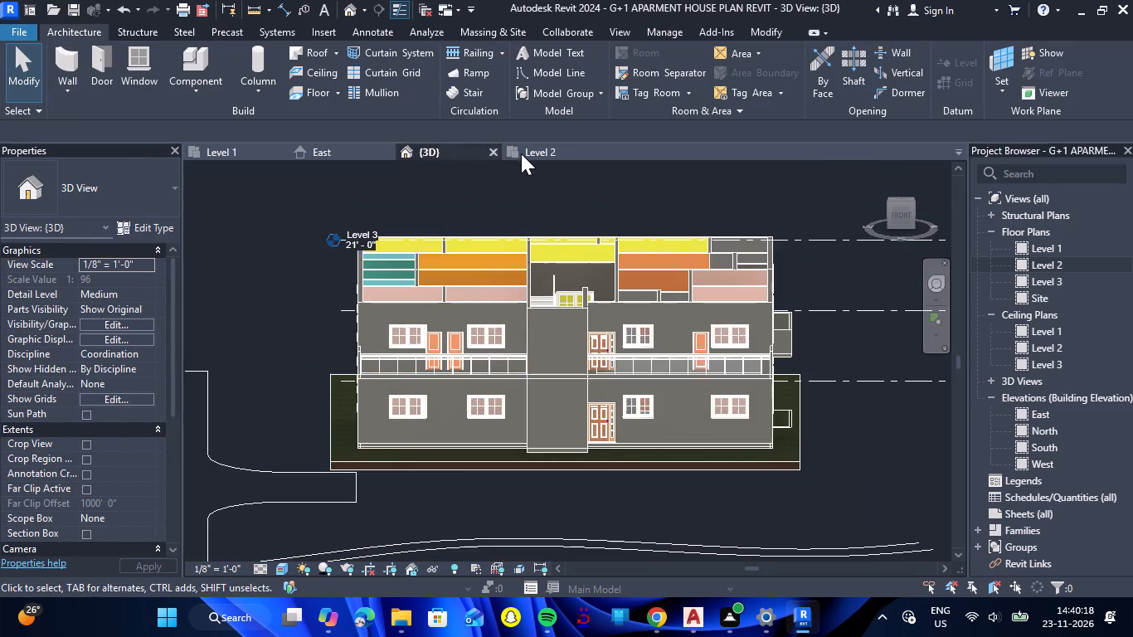
On the Level 2 plan, place 2' x 4' ACT System automatic ceilings in the north row's bedrooms, store and kitchen, plus the central bedroom.
left_click(517, 150)
scroll(543, 302, "down", 15)
scroll(566, 311, "down", 18)
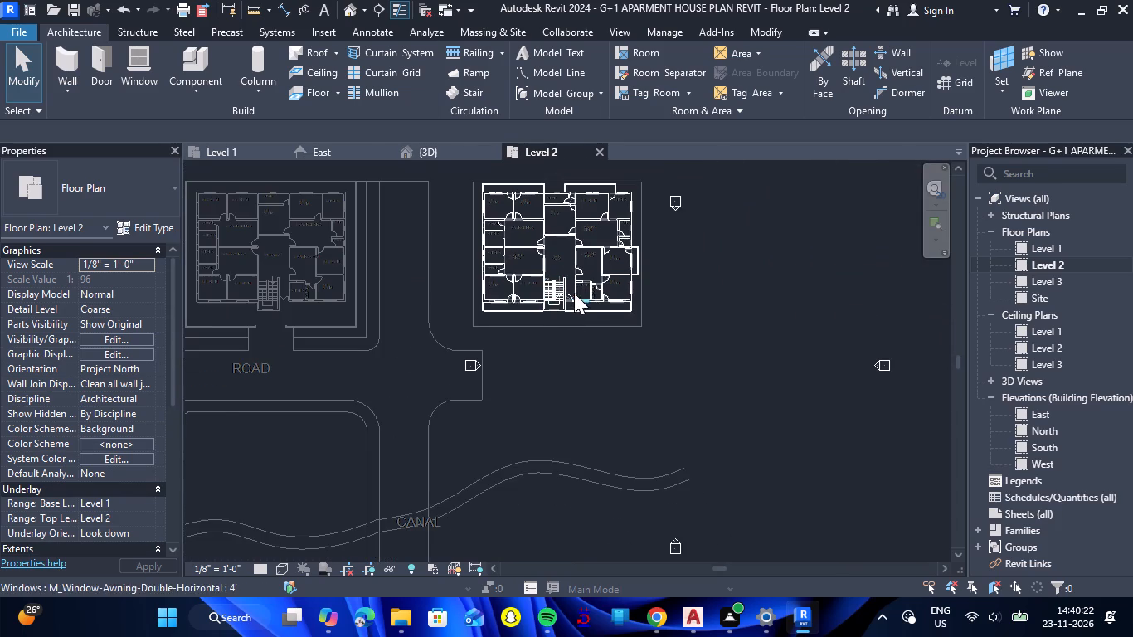
scroll(551, 177, "up", 6)
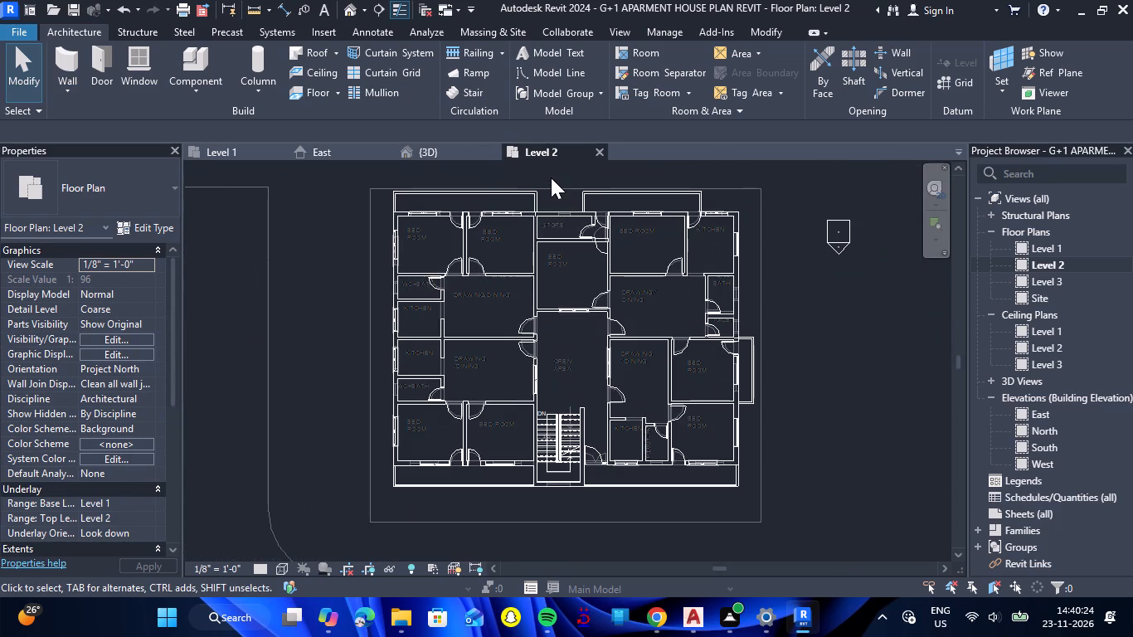
scroll(576, 182, "up", 1)
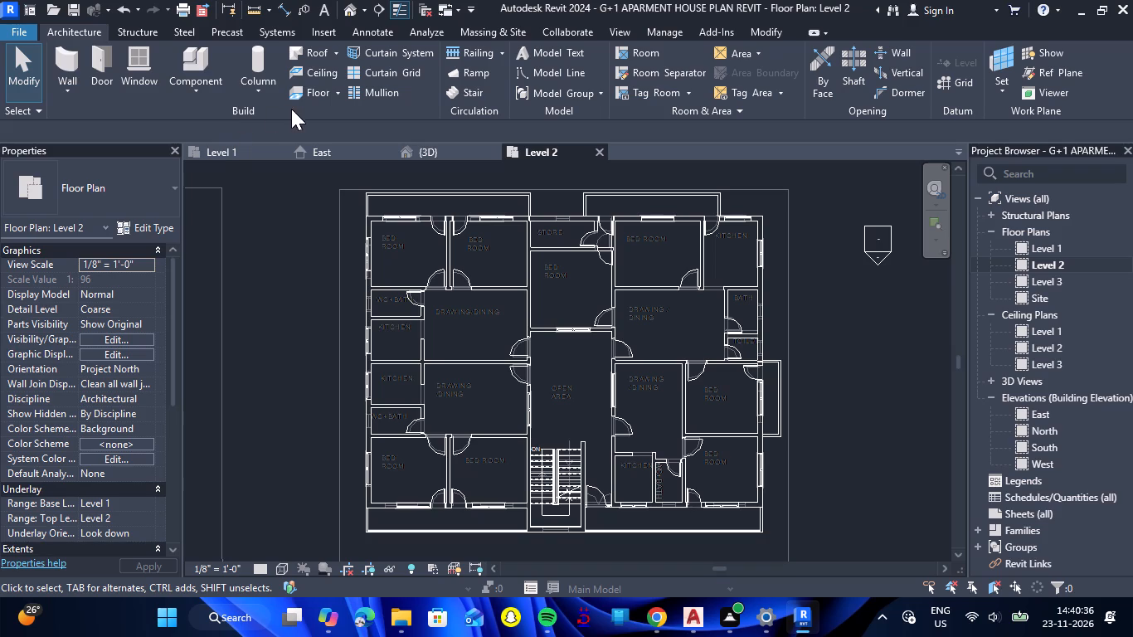
left_click(318, 75)
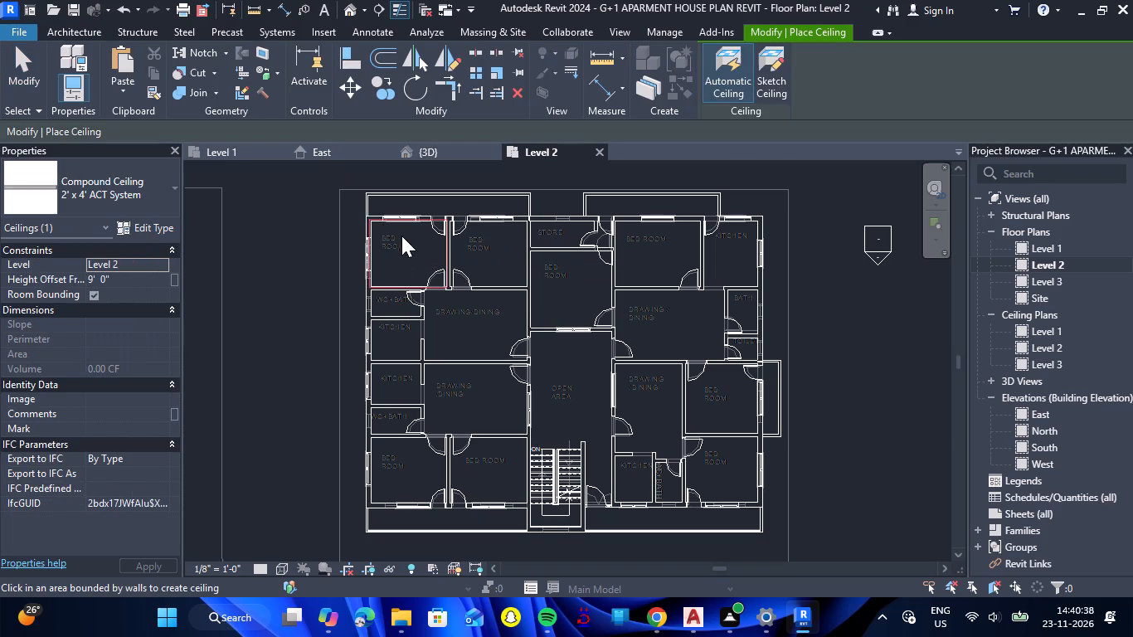
left_click(391, 252)
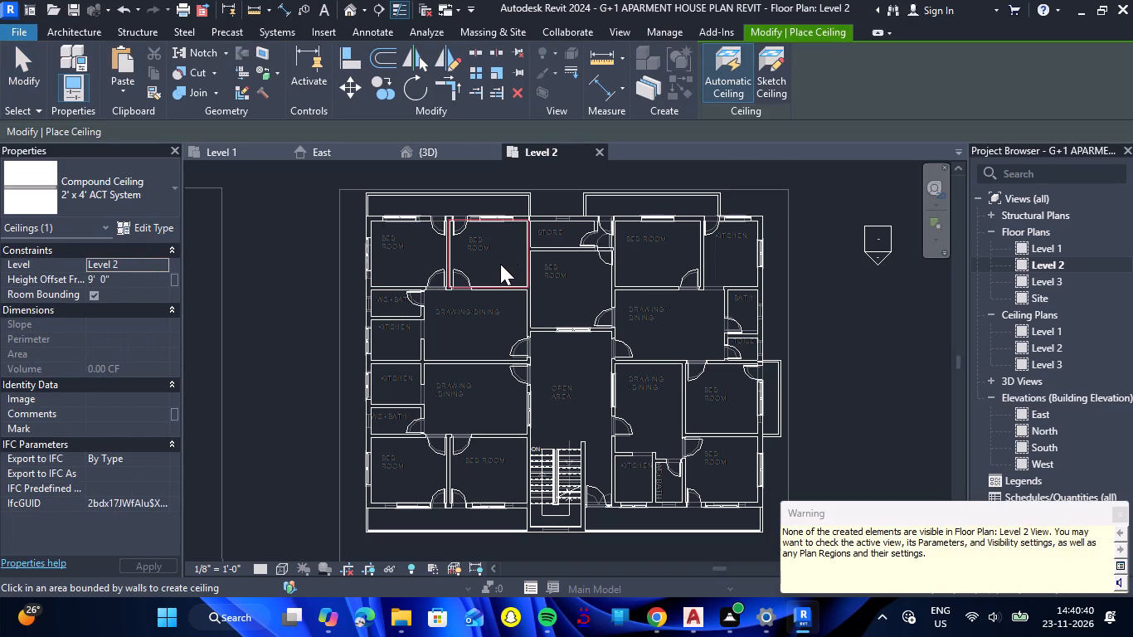
left_click(500, 264)
left_click(556, 233)
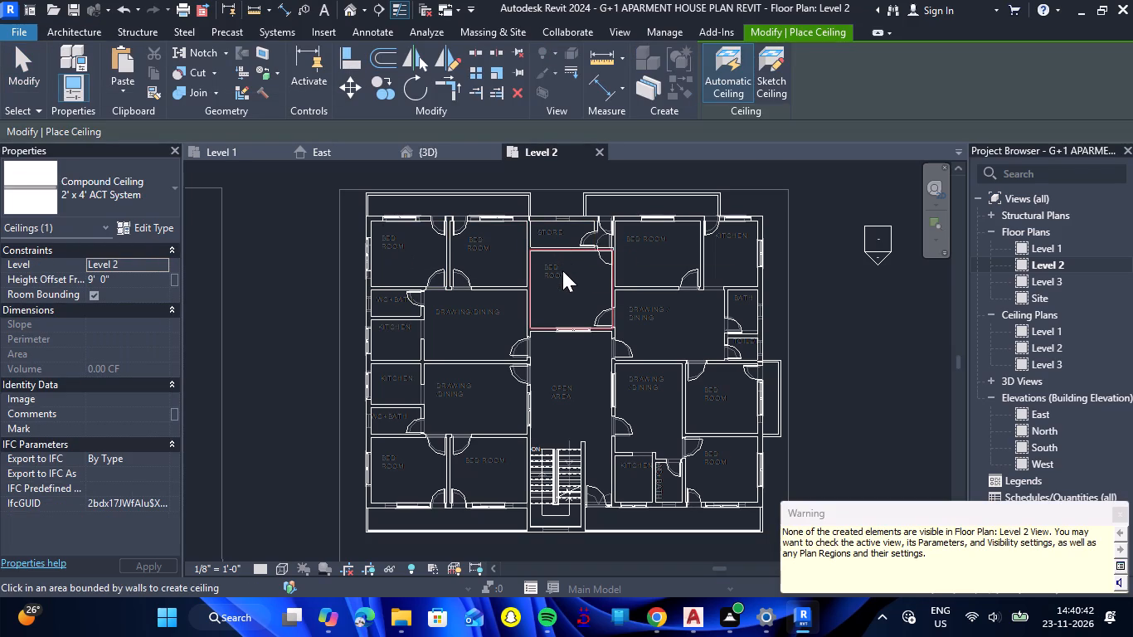
left_click(562, 270)
left_click(643, 255)
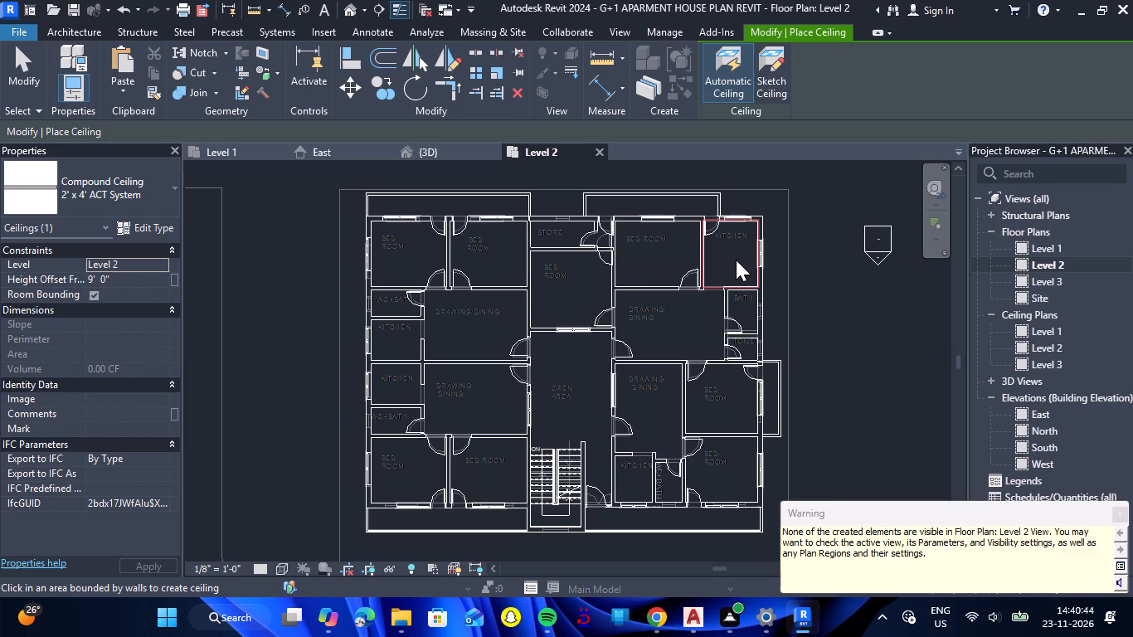
left_click(736, 260)
Place automatic ceilings in the remaining east-side Level 2 rooms: both drawing/dining rooms, bath, toilet, two bedrooms, and the southern kitchen and bathroom.
left_click(693, 323)
left_click(752, 311)
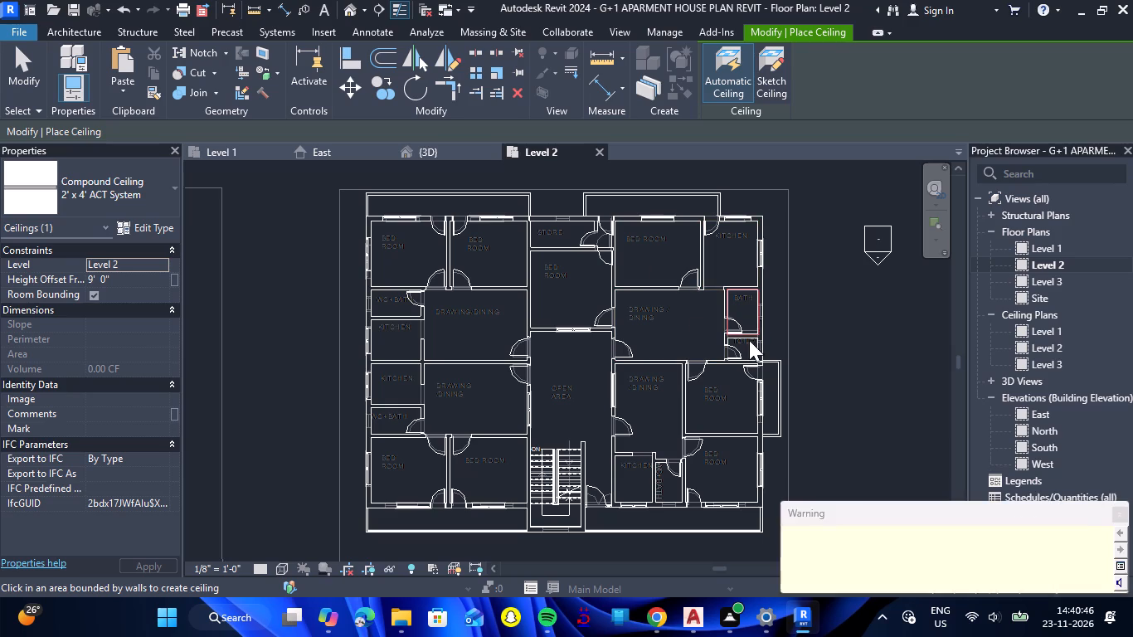
left_click(749, 340)
left_click(733, 389)
left_click(733, 455)
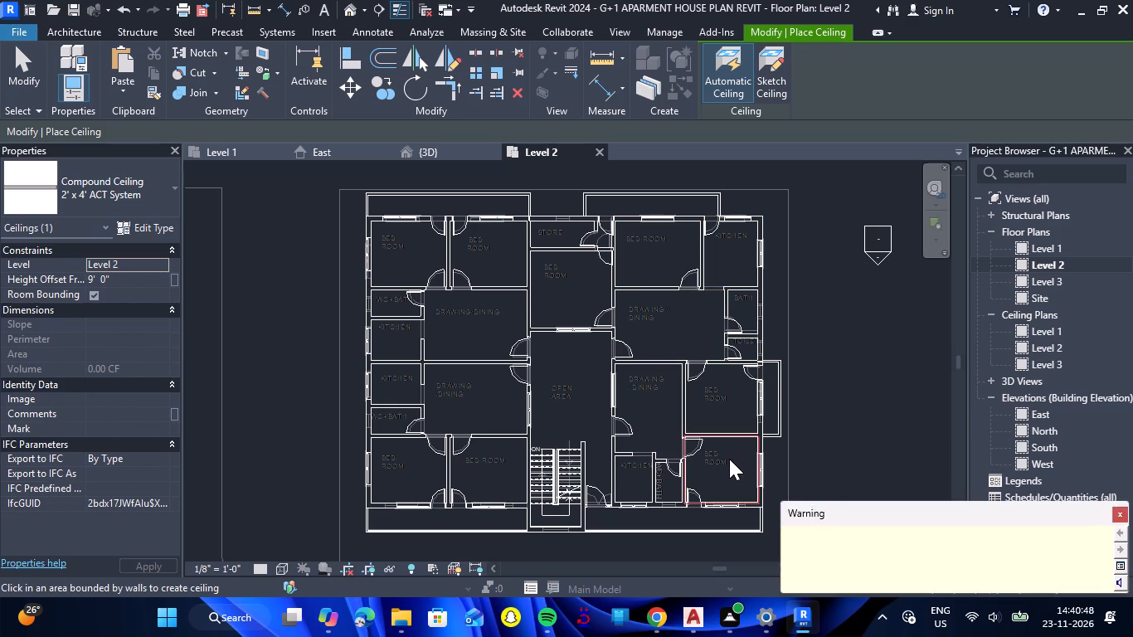
left_click(669, 479)
left_click(635, 474)
left_click(650, 420)
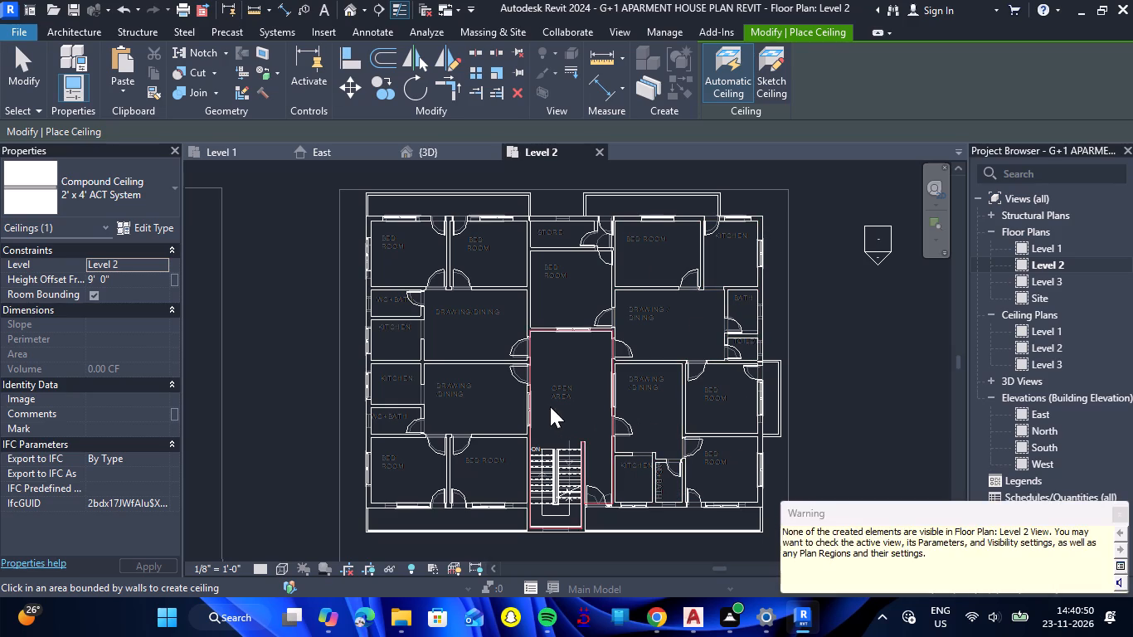
Place automatic ceilings in the central open area and the remaining west-side Level 2 drawing/dining rooms, bedrooms, kitchens and WC/baths.
left_click(571, 409)
left_click(483, 401)
left_click(493, 459)
left_click(411, 455)
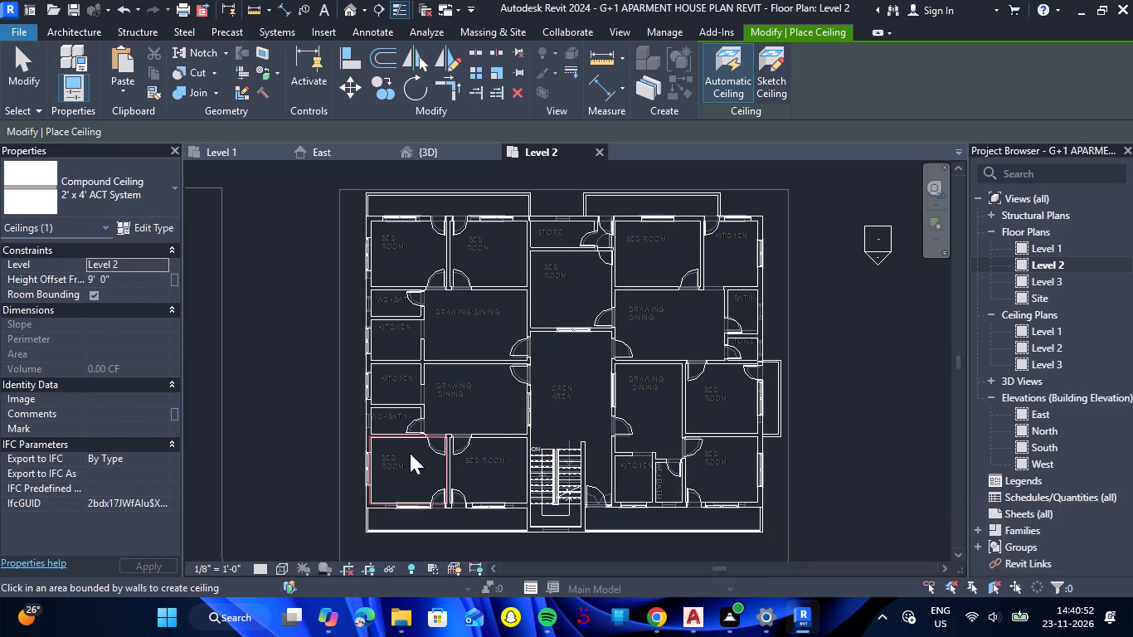
left_click(383, 412)
left_click(392, 377)
left_click(396, 348)
left_click(451, 335)
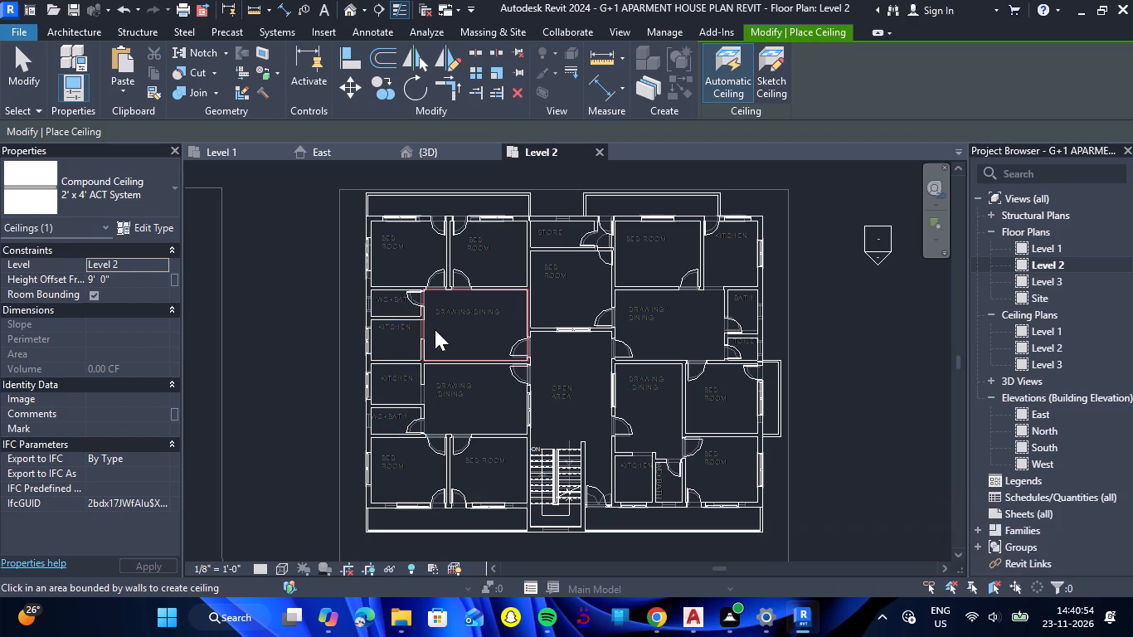
left_click(399, 306)
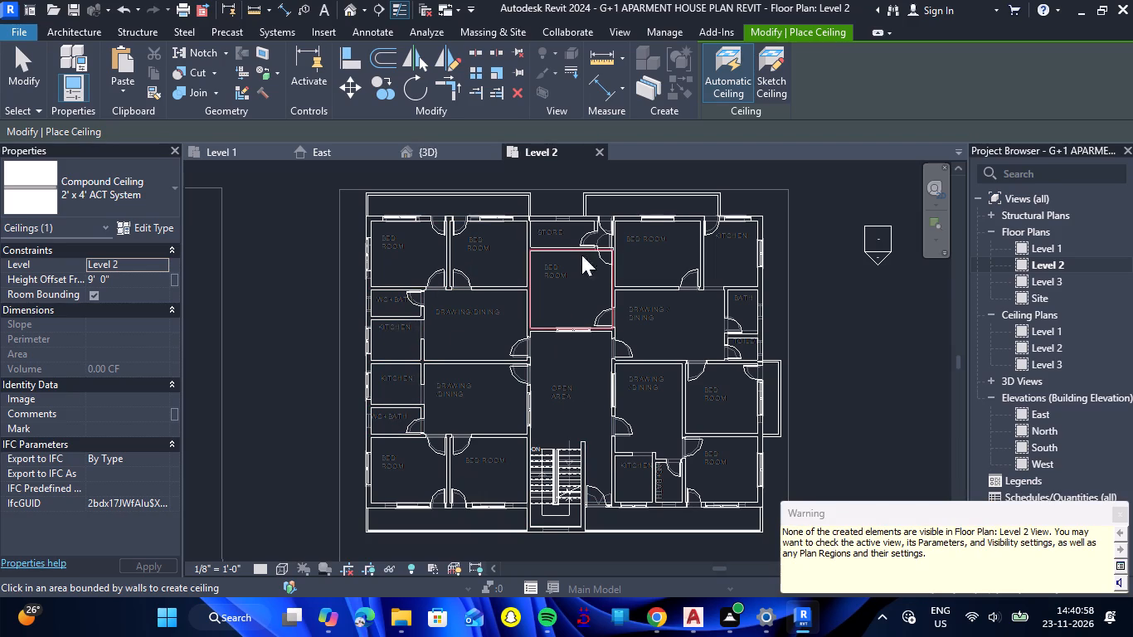
Check the Level 2 ceilings in the 3D view and add an automatic ceiling to the small space just east of the store.
left_click(435, 157)
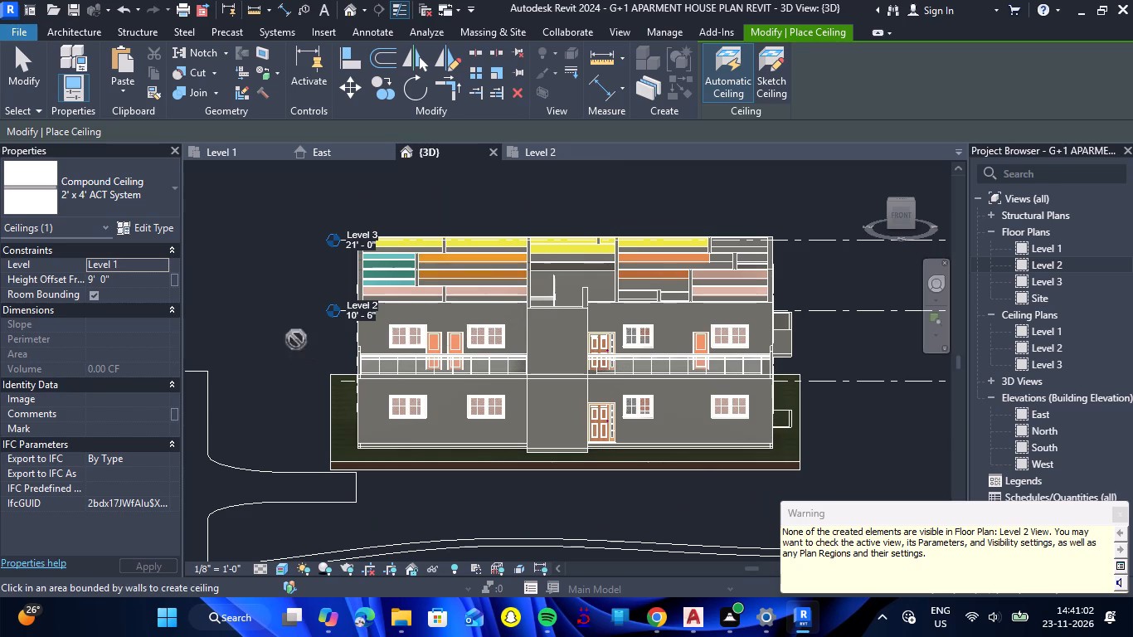
right_click_drag(270, 231, 270, 385, "shift")
left_click_drag(270, 231, 270, 385, "shift")
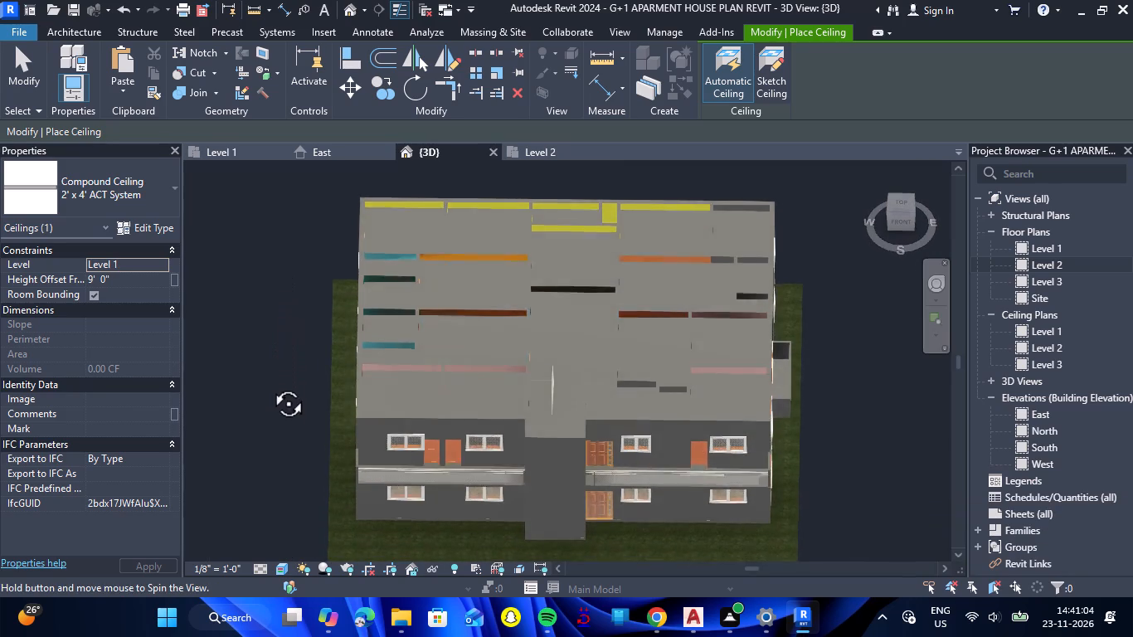
right_click_drag(270, 385, 272, 395, "shift")
left_click_drag(270, 385, 272, 395, "shift")
scroll(270, 319, "down", 2)
scroll(533, 217, "up", 8)
left_click(525, 143)
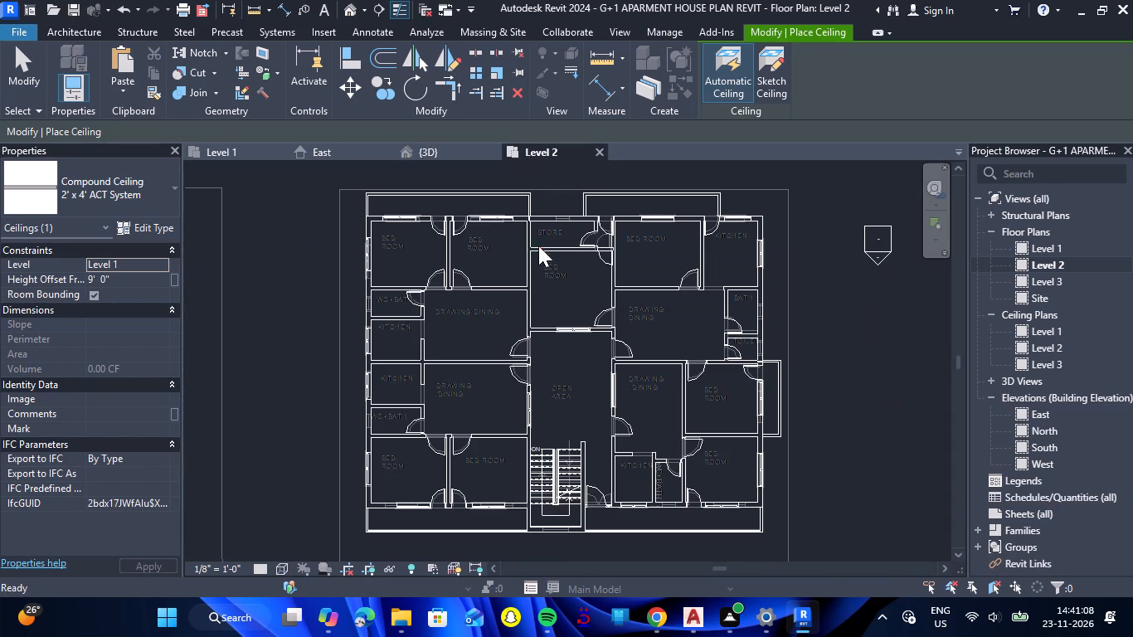
left_click(601, 226)
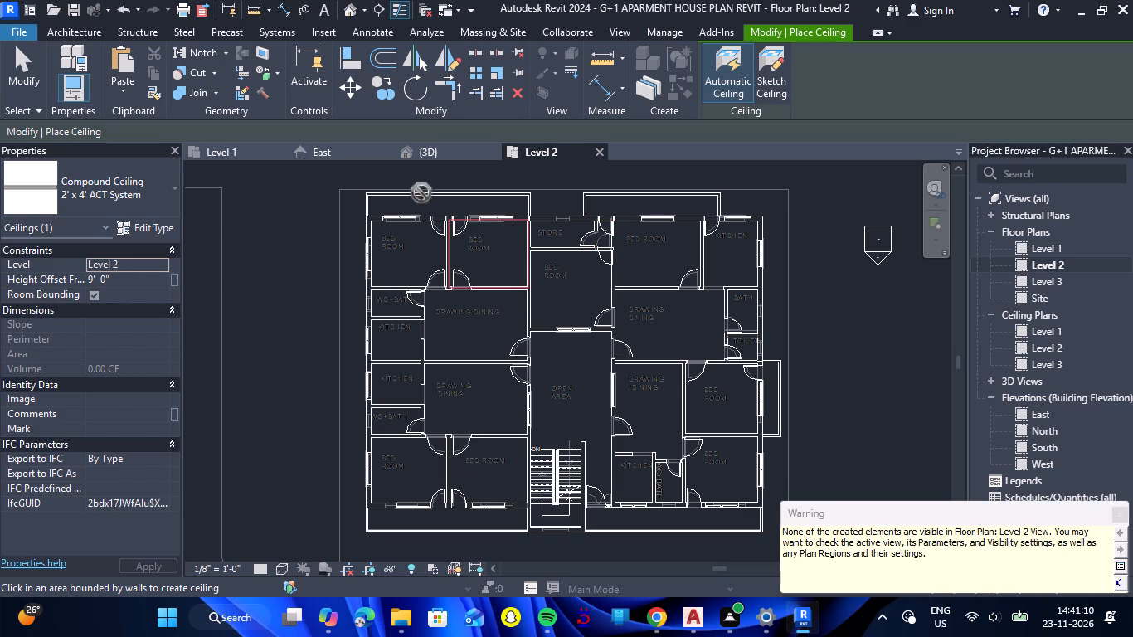
Inspect the Level 2 ceiling coverage from above in the 3D view, including the two northwest bedroom ceilings.
left_click(436, 158)
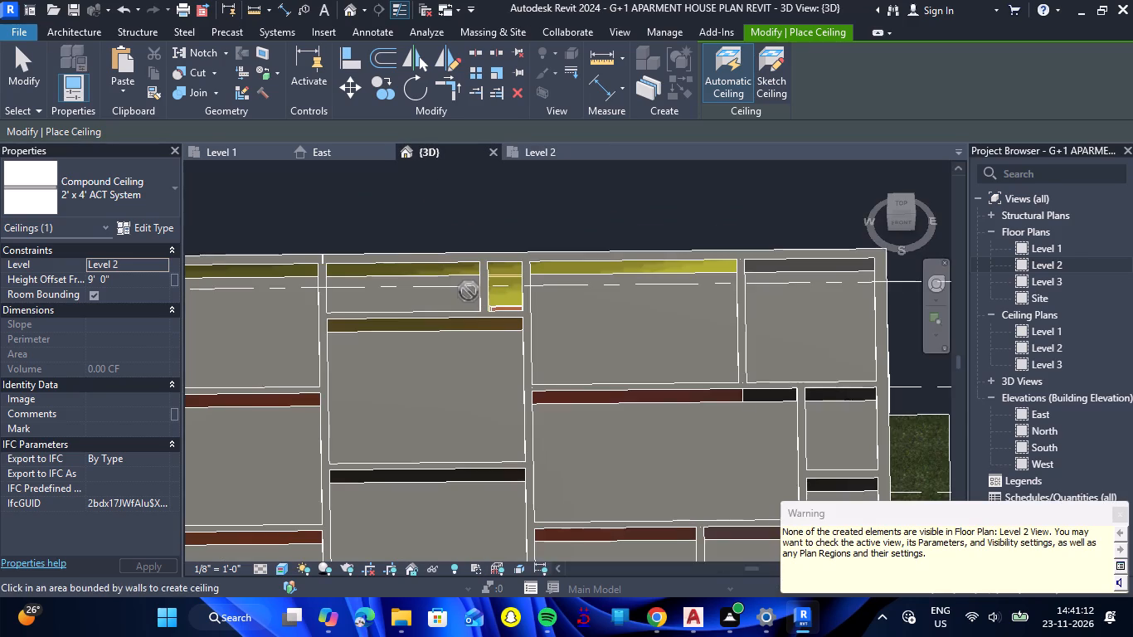
scroll(469, 291, "down", 6)
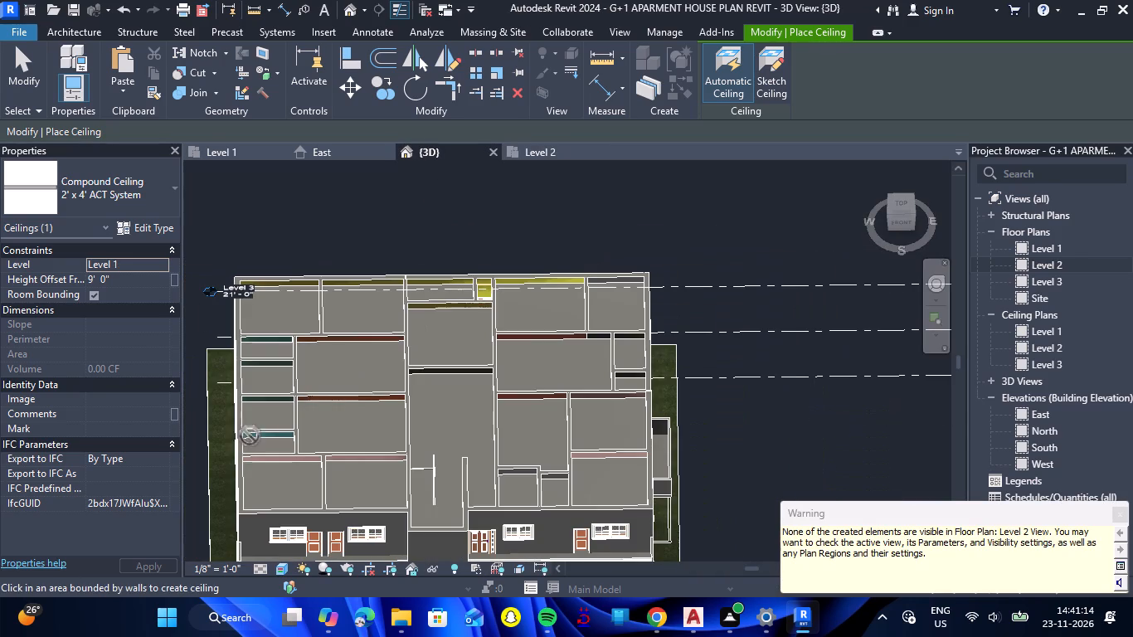
scroll(216, 356, "up", 4)
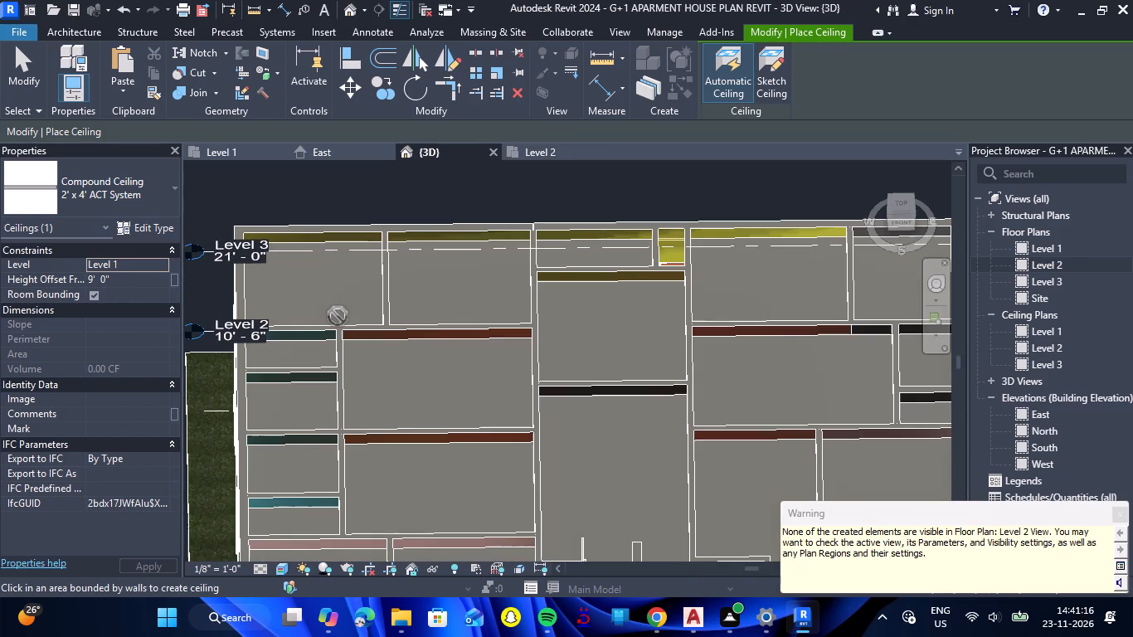
key("Escape")
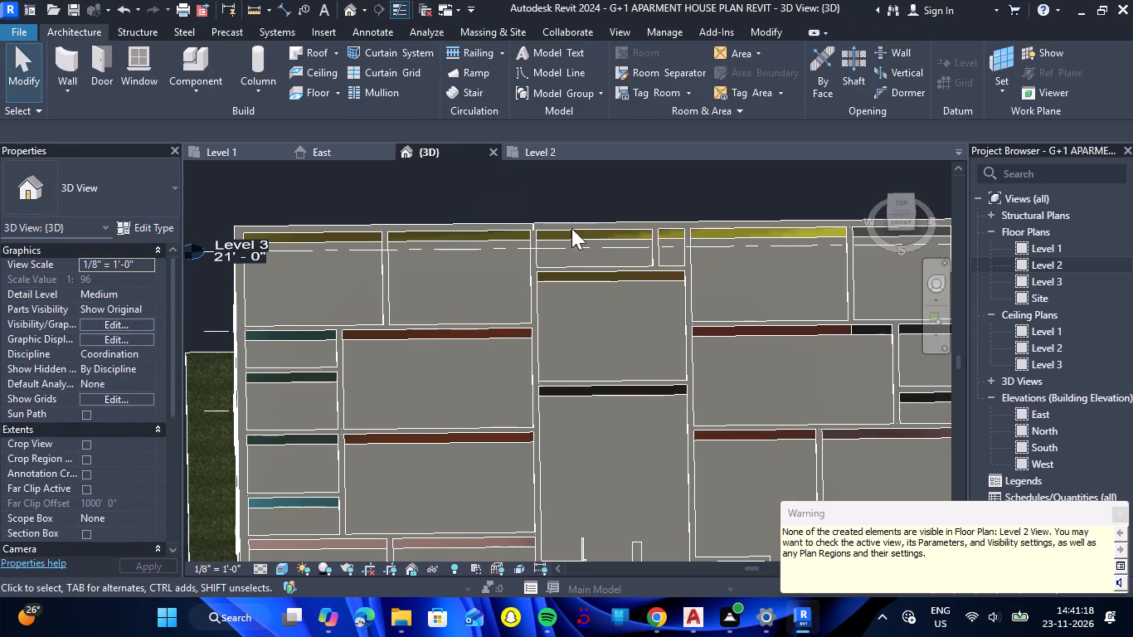
scroll(573, 231, "down", 2)
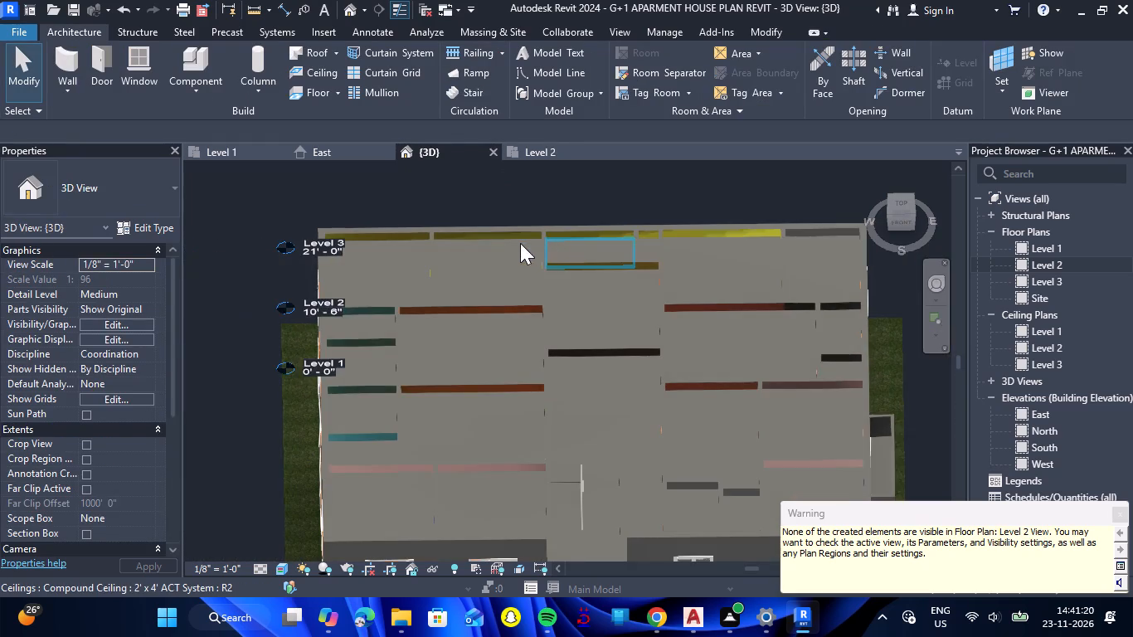
scroll(485, 245, "down", 1)
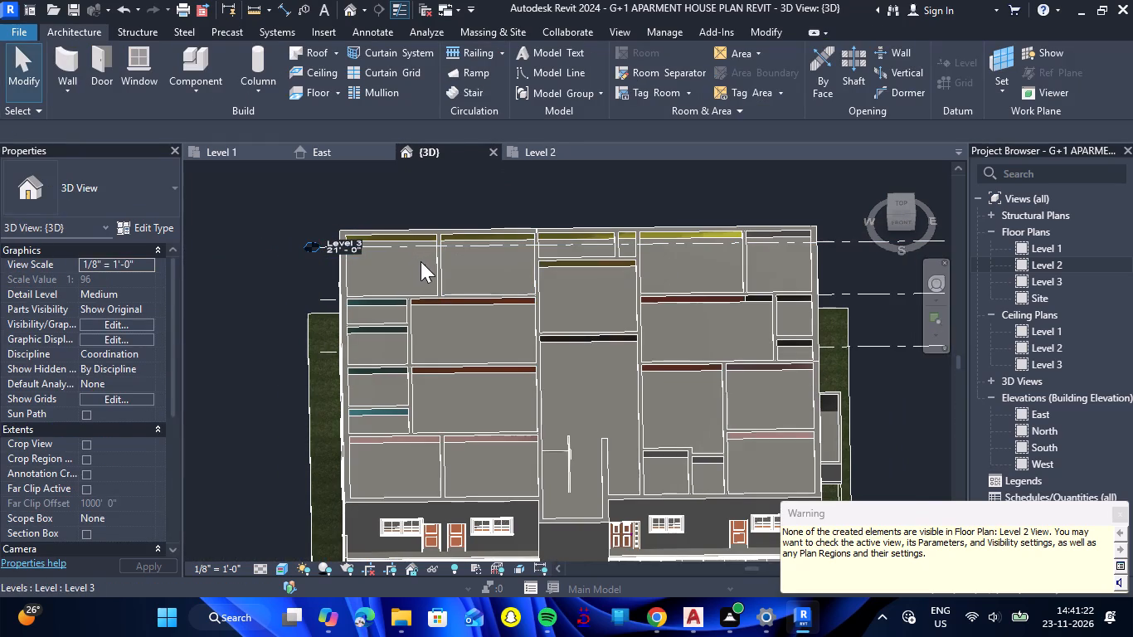
left_click(429, 245)
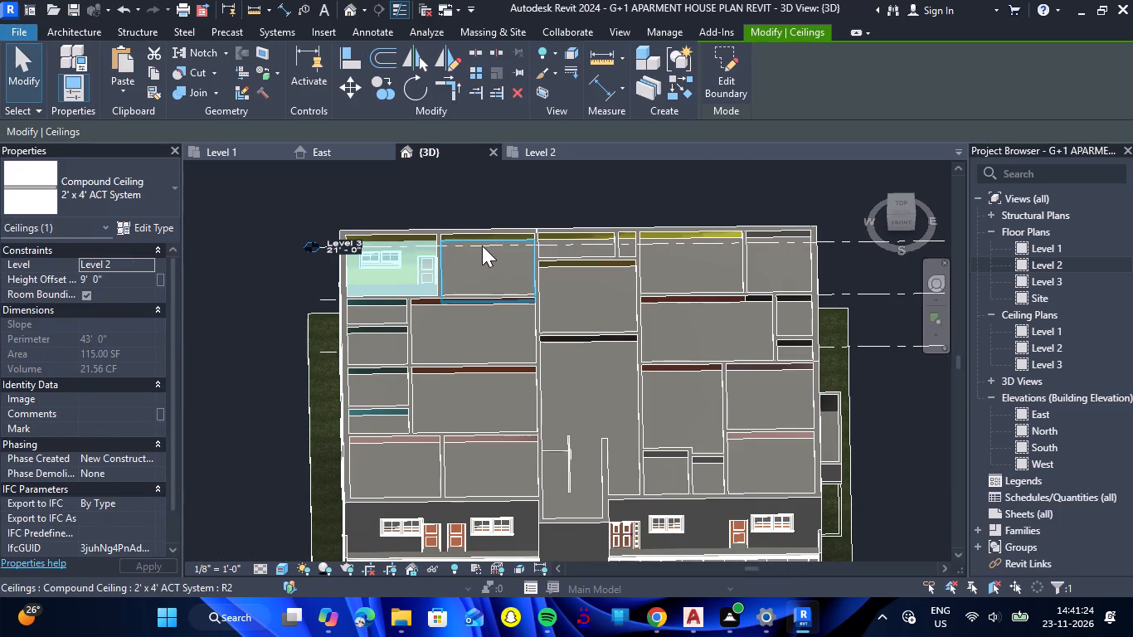
left_click(482, 246, "ctrl")
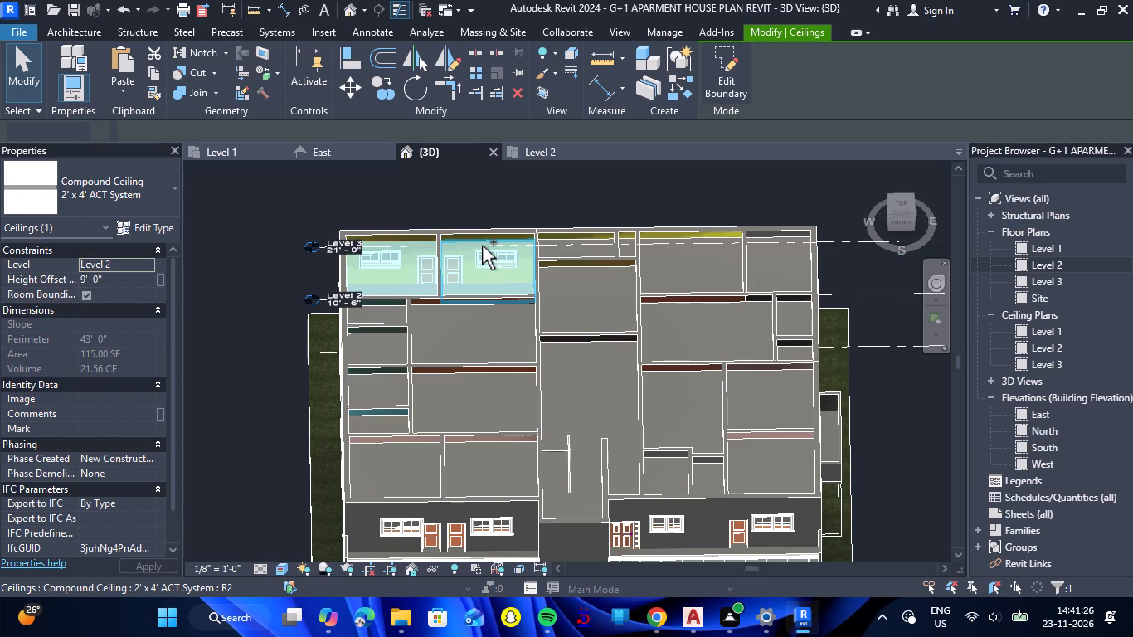
key("Escape")
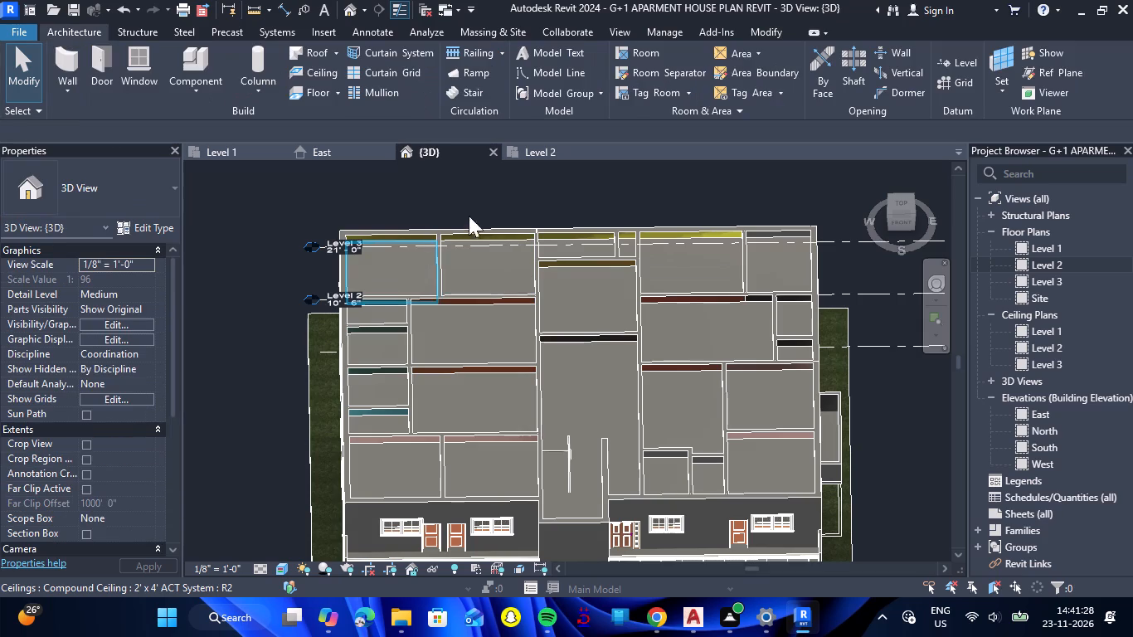
Start a Roof by Footprint sketch on the Level 2 plan.
left_click(538, 155)
scroll(469, 236, "down", 2)
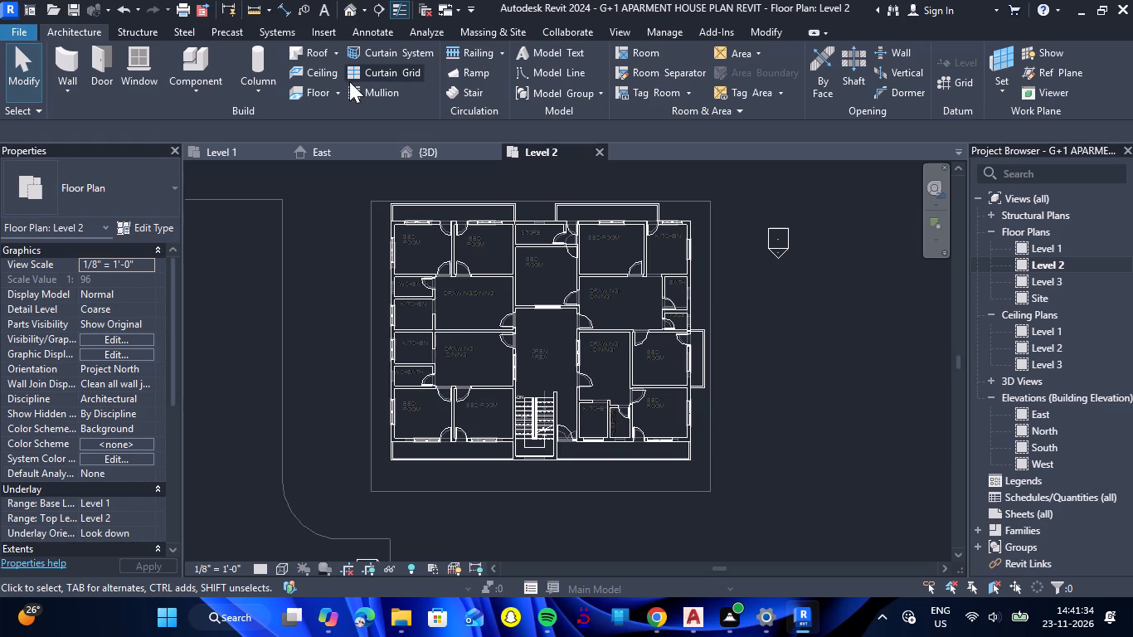
left_click(324, 93)
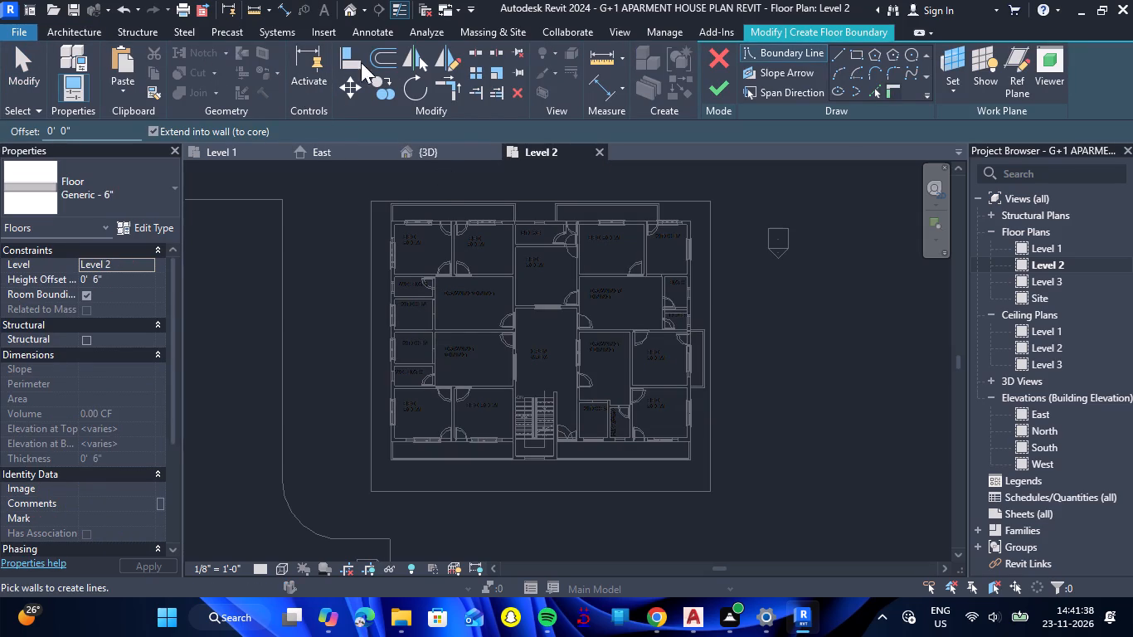
left_click(714, 54)
left_click(338, 59)
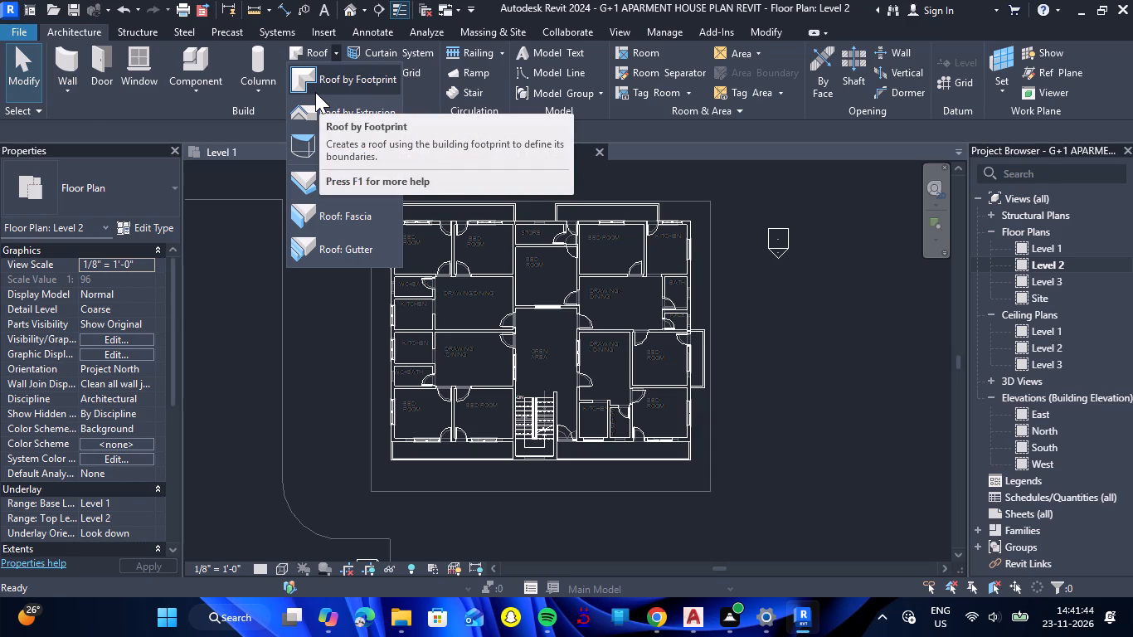
left_click(315, 92)
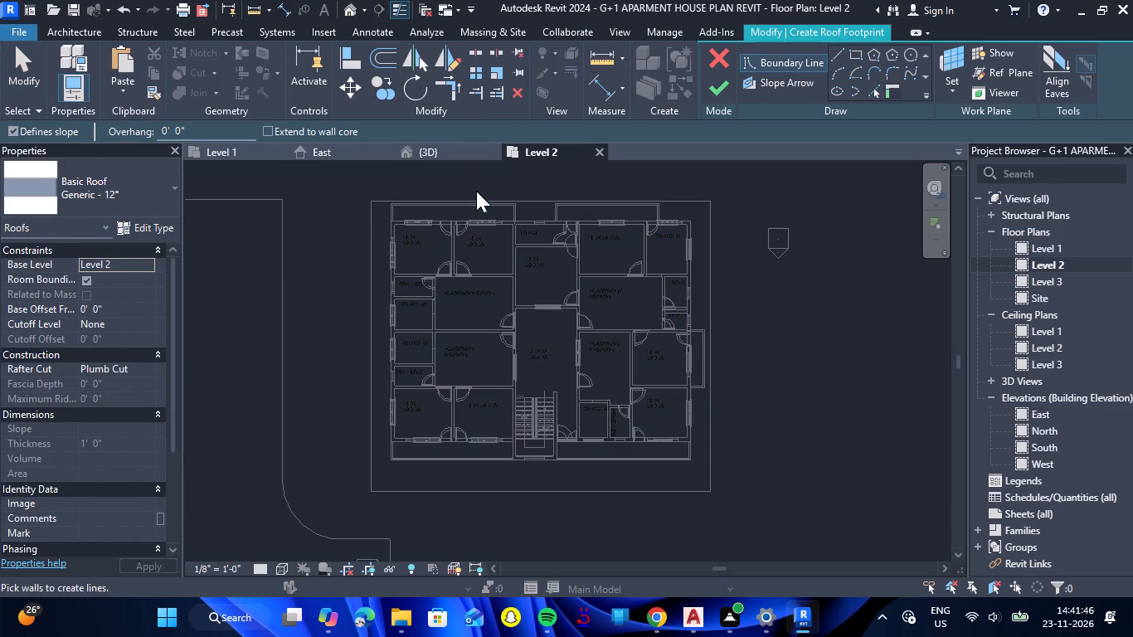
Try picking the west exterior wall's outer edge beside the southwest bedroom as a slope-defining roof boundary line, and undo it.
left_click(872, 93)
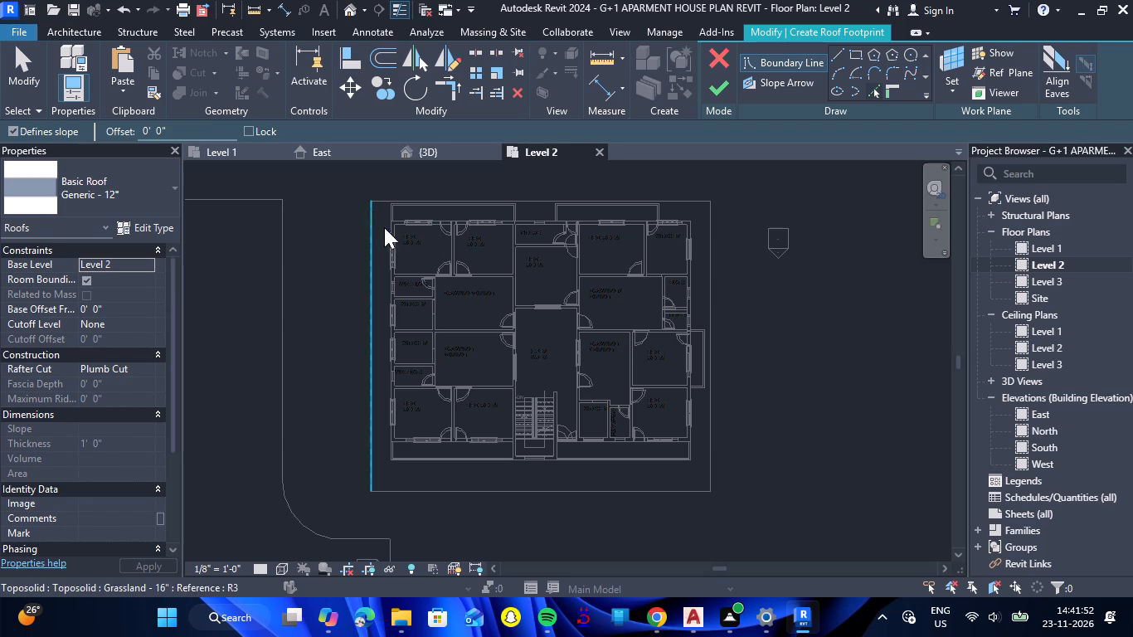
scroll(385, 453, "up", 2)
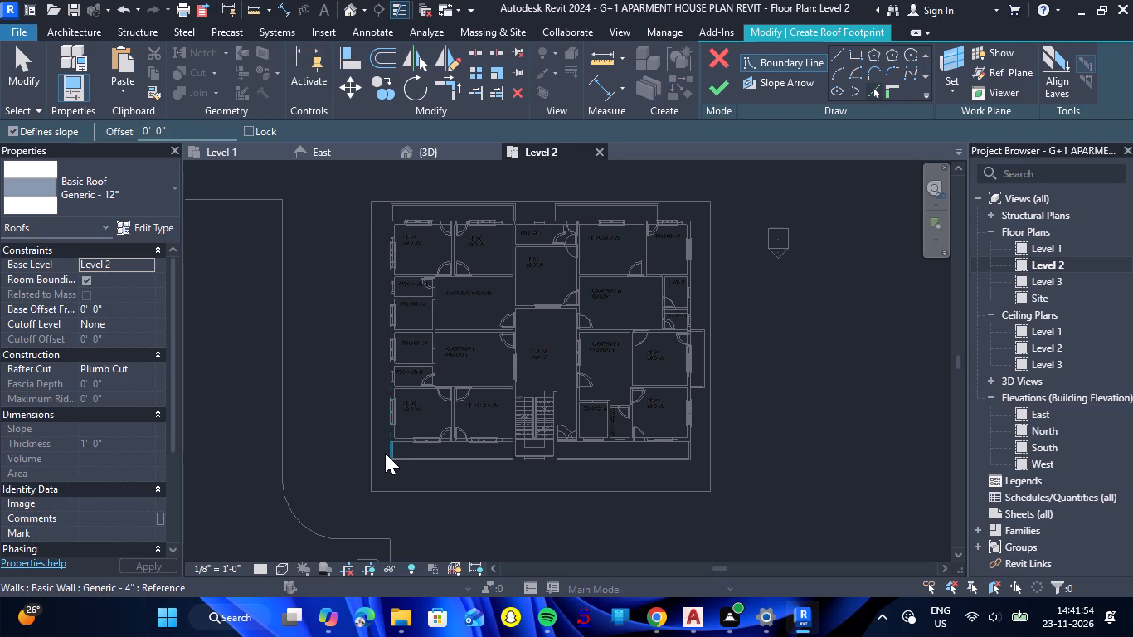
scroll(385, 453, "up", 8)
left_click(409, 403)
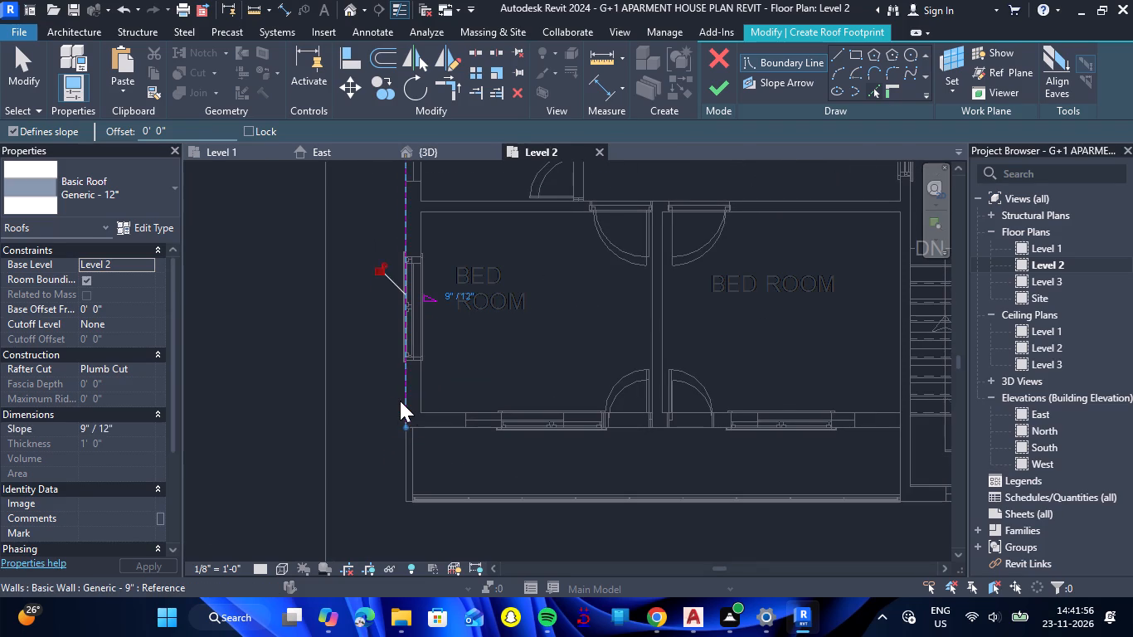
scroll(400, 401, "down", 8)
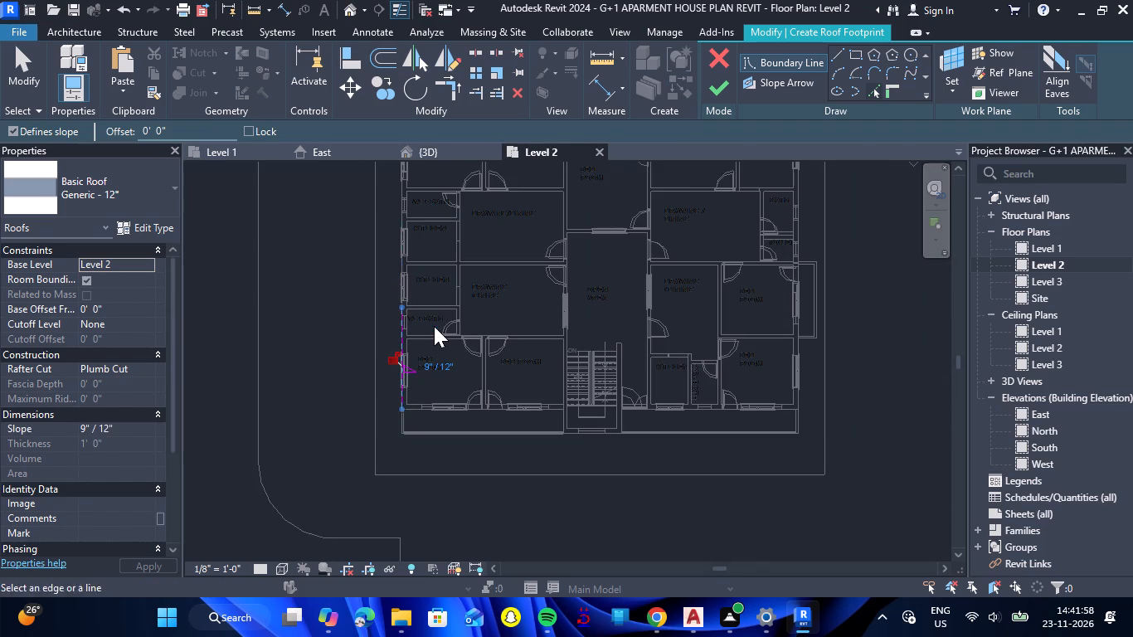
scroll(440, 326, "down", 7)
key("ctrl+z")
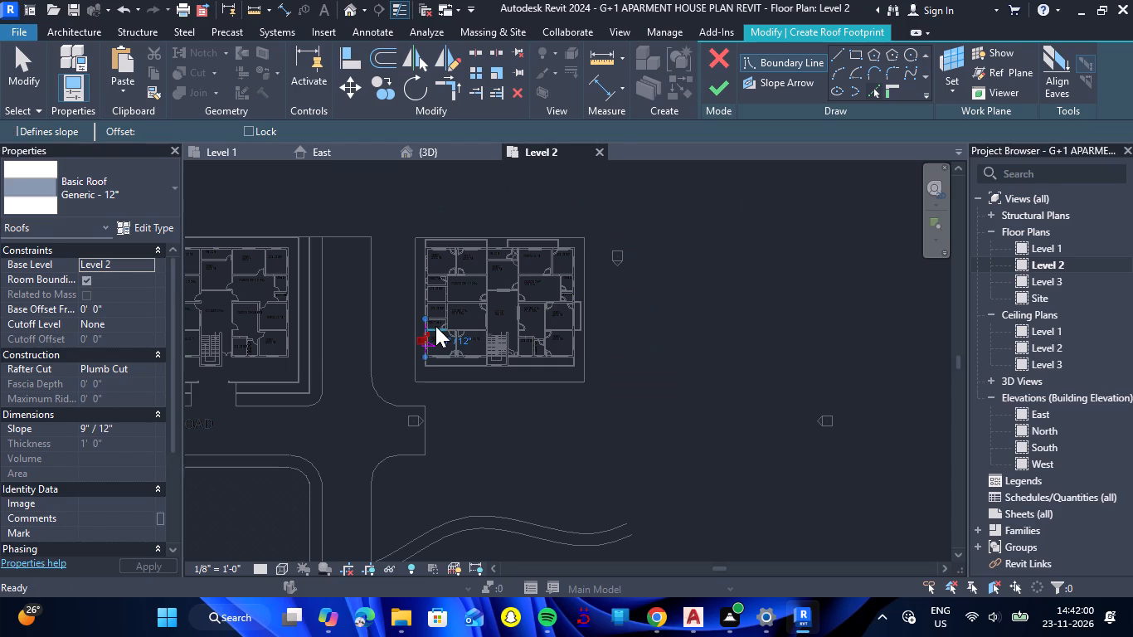
Draw slope-defining roof boundary lines along the southwest bedrooms' south wall and about 3'-8 1/2" south beside the staircase projection.
left_click(835, 55)
scroll(449, 406, "down", 6)
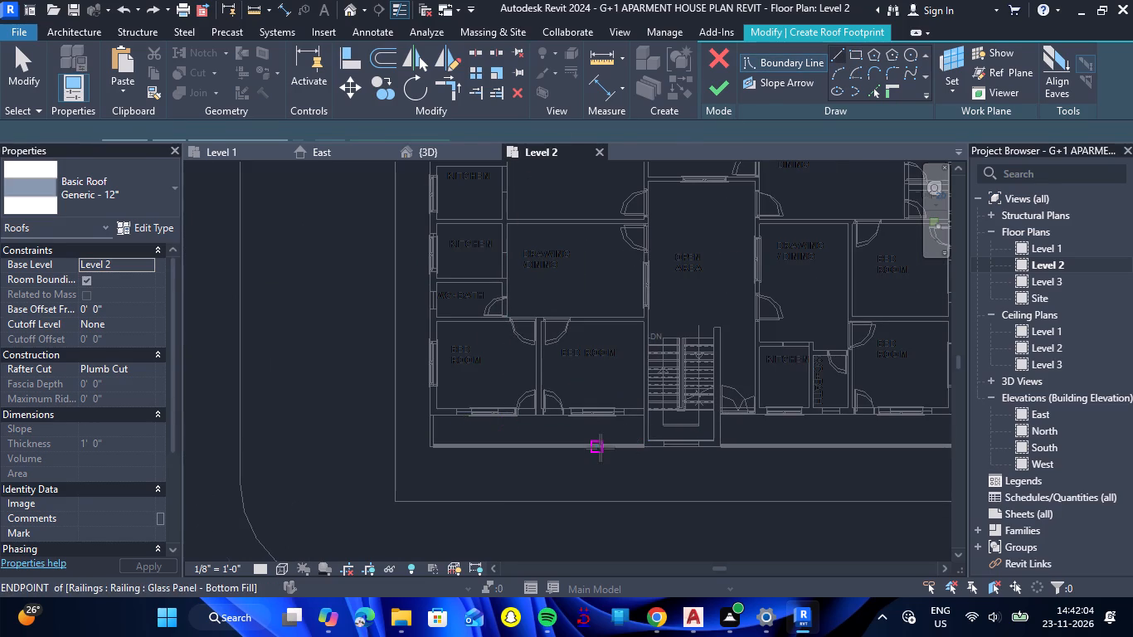
scroll(443, 419, "up", 7)
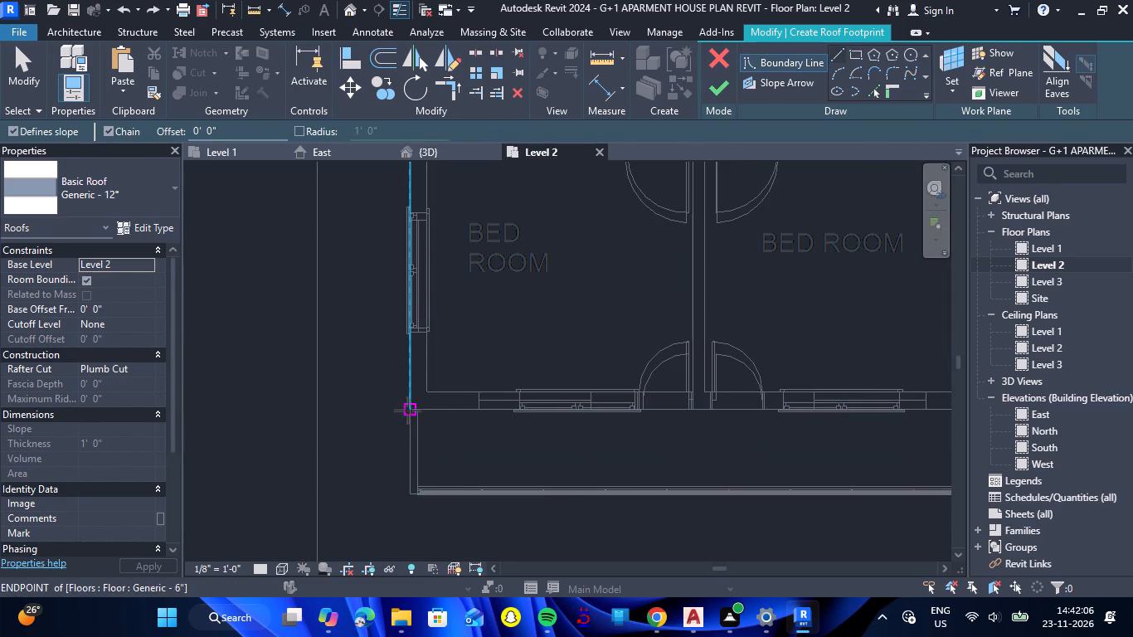
left_click(407, 411)
scroll(567, 417, "down", 7)
scroll(753, 410, "up", 3)
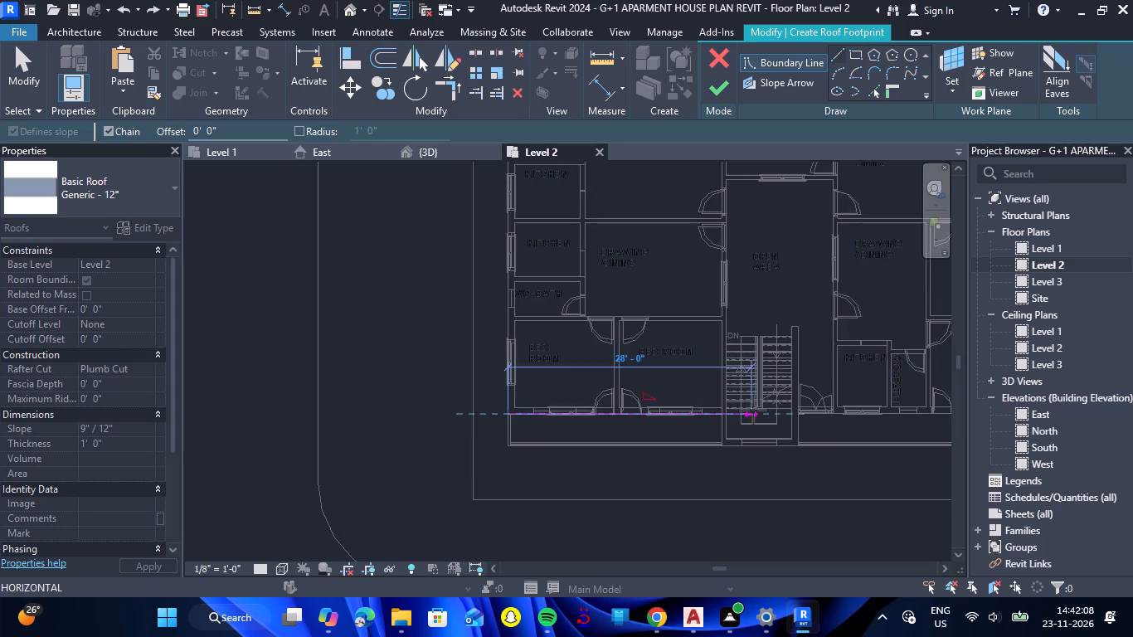
scroll(753, 410, "up", 4)
scroll(634, 432, "up", 5)
left_click(703, 411)
scroll(702, 411, "down", 7)
left_click(707, 478)
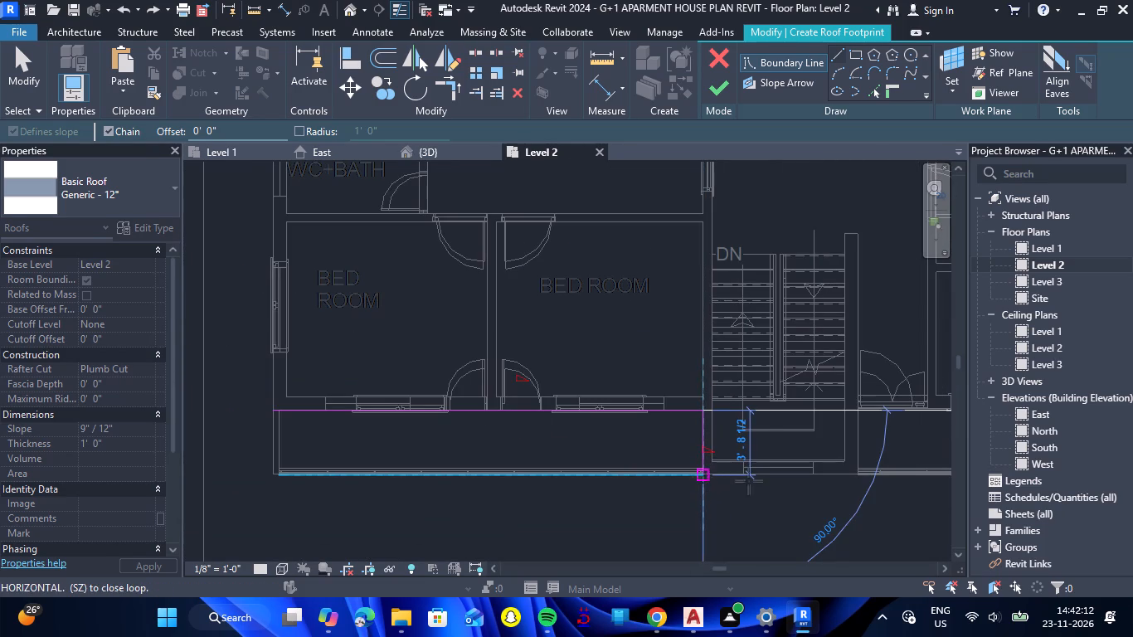
Continue the roof boundary about 8'-10" east across the staircase projection's south face and about 3'-9" back north to the main wall.
scroll(773, 481, "up", 5)
scroll(780, 480, "down", 7)
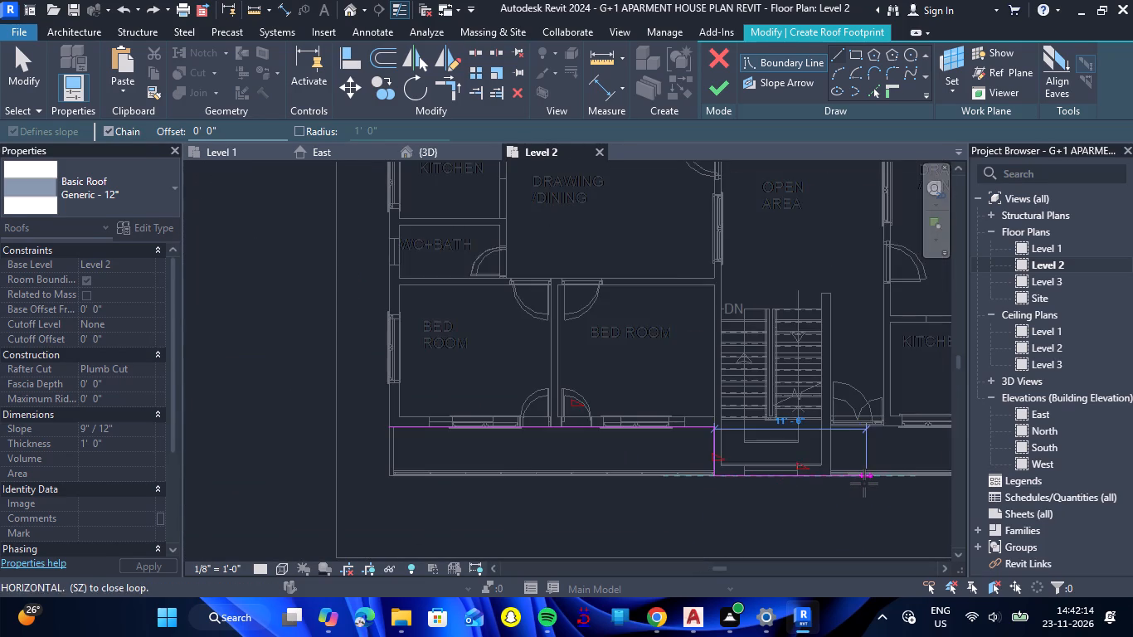
scroll(872, 483, "up", 9)
scroll(720, 459, "up", 6)
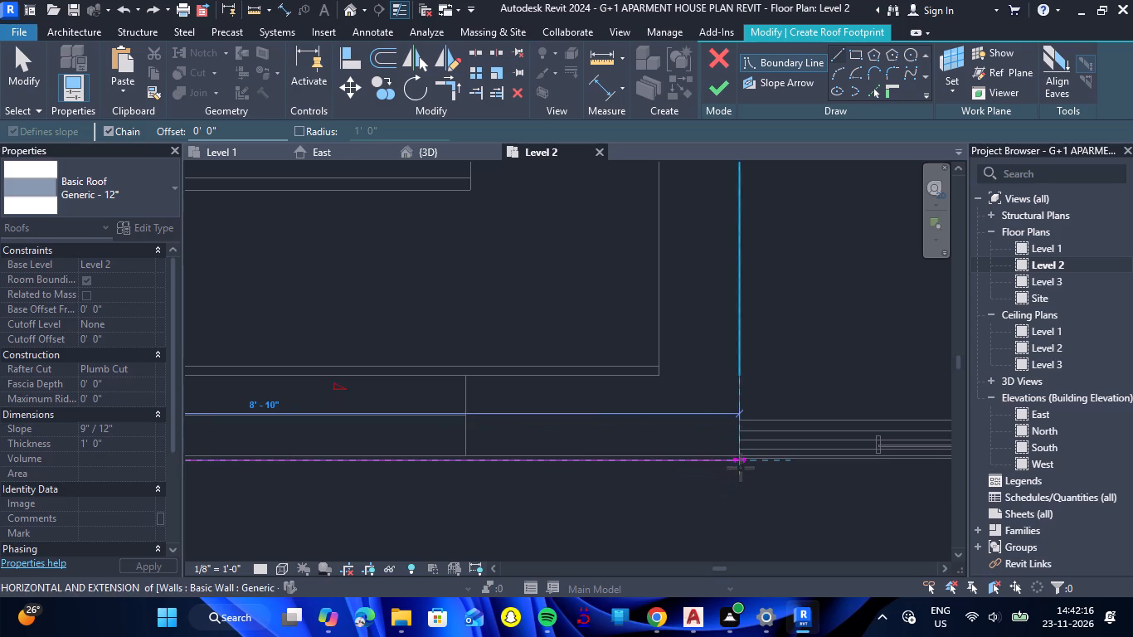
scroll(742, 434, "up", 7)
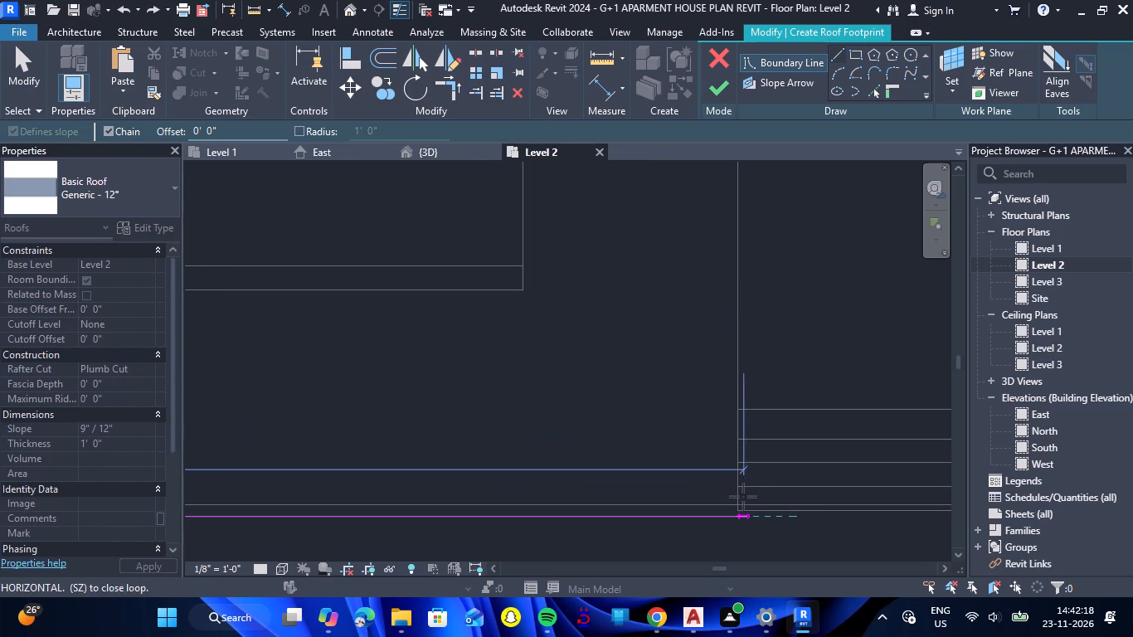
scroll(757, 487, "down", 11)
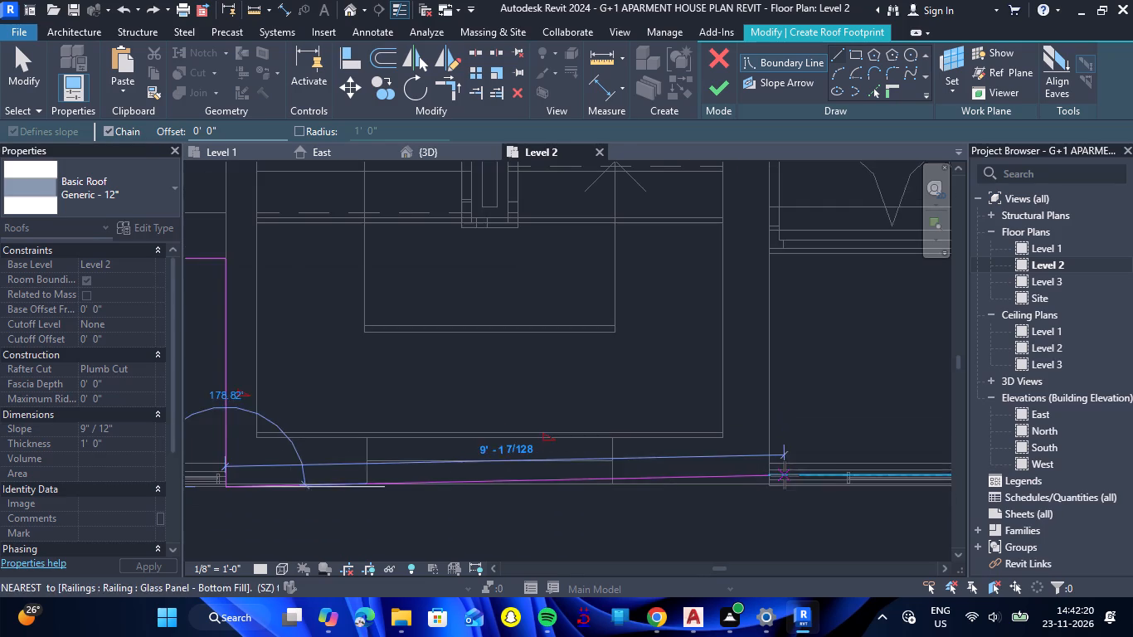
scroll(760, 490, "up", 11)
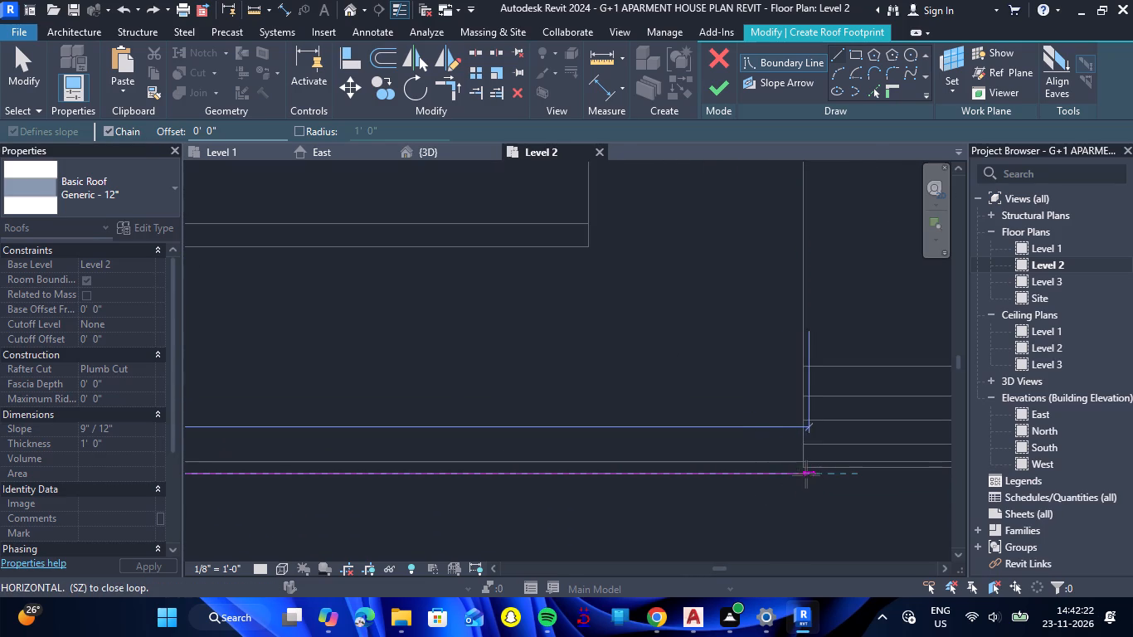
left_click(804, 470)
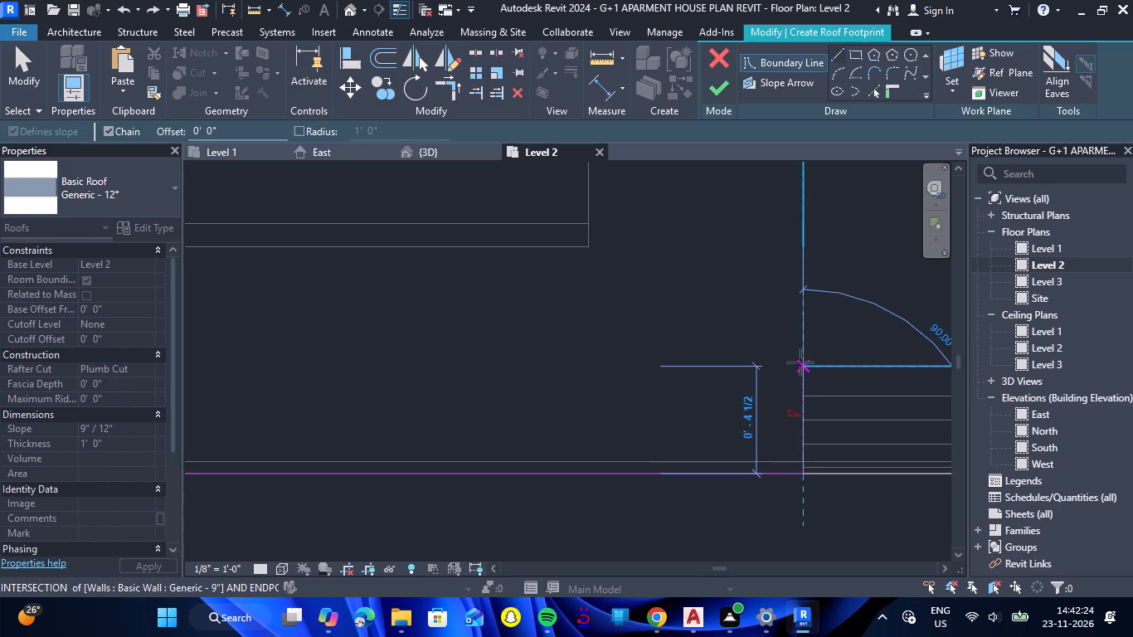
scroll(800, 362, "down", 16)
scroll(790, 383, "down", 5)
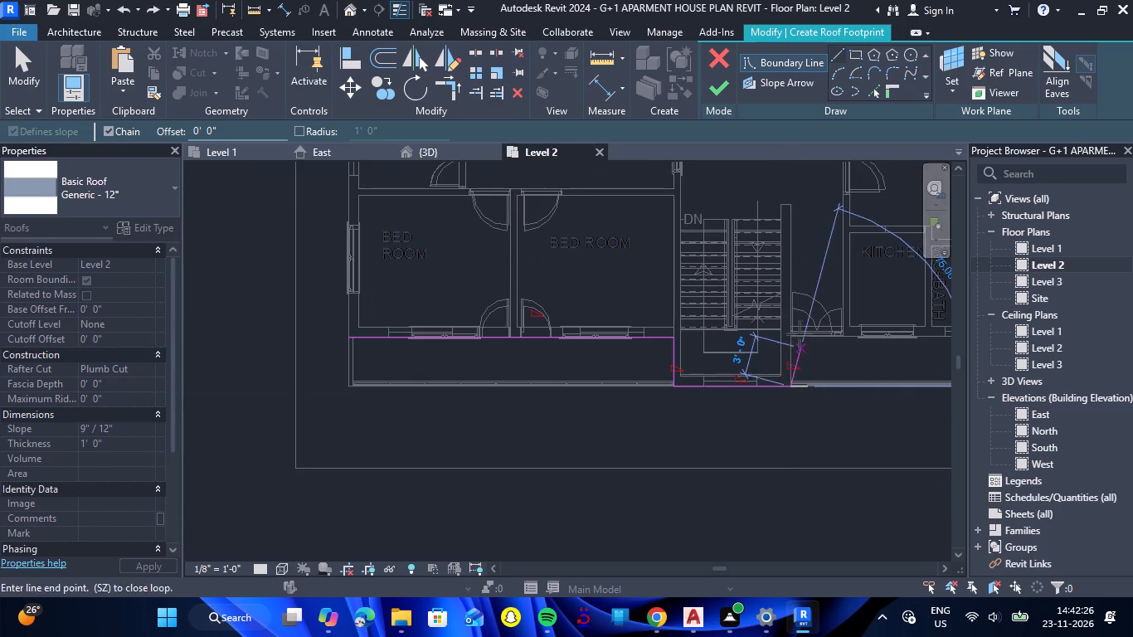
scroll(800, 331, "up", 15)
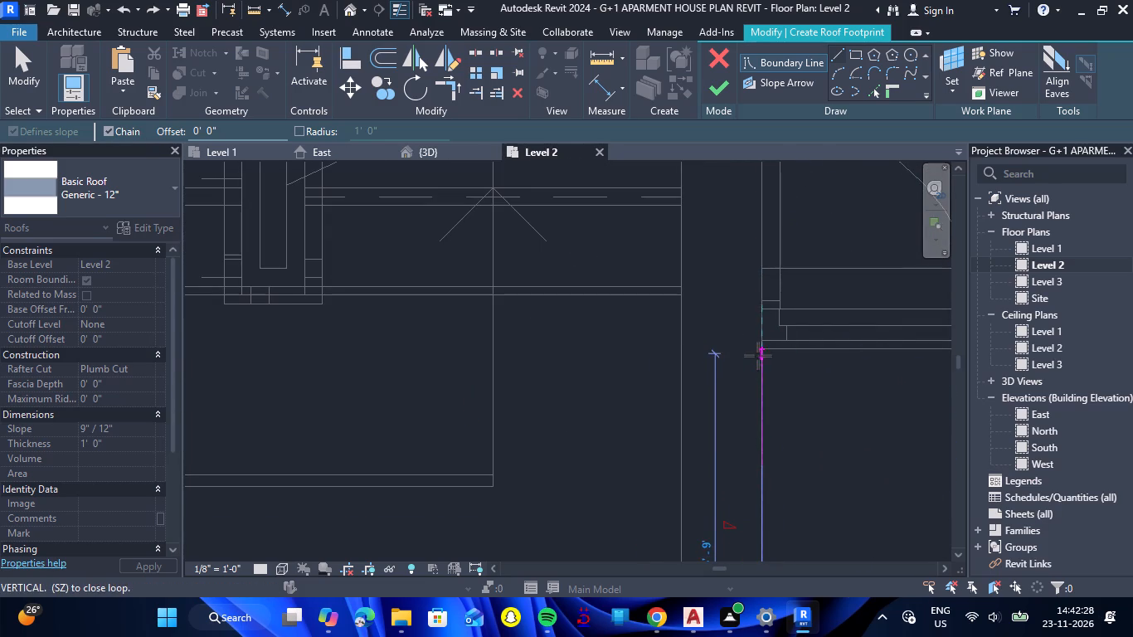
left_click(759, 351)
Extend the roof boundary about 27' along the outer face of the eastern south wall to the building's southeast corner.
scroll(716, 358, "down", 3)
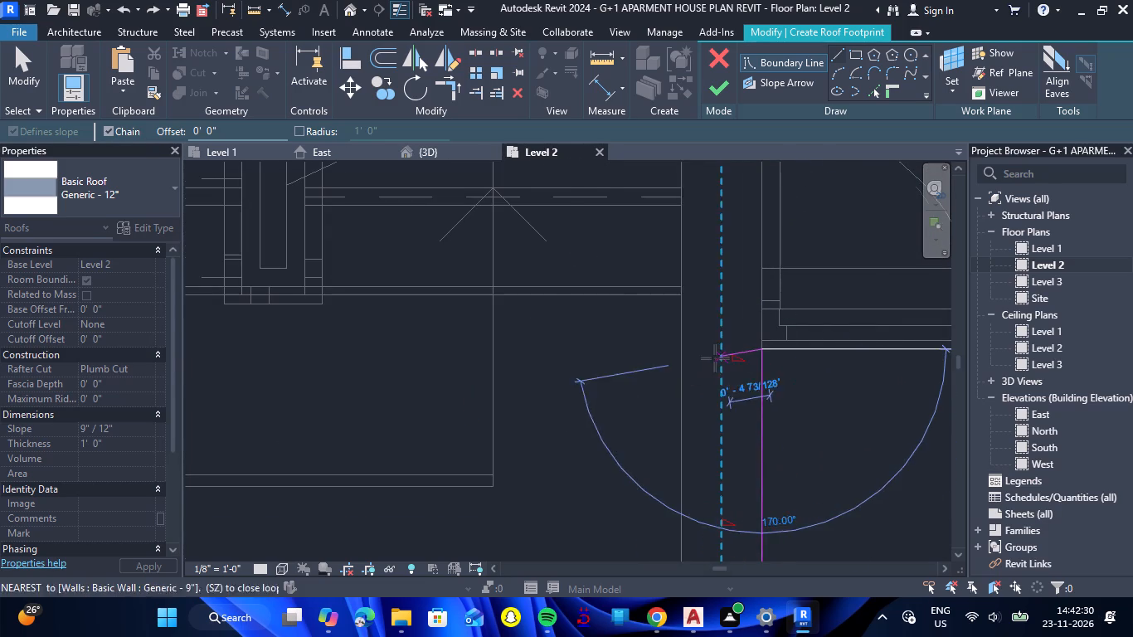
scroll(715, 358, "down", 5)
scroll(626, 357, "down", 12)
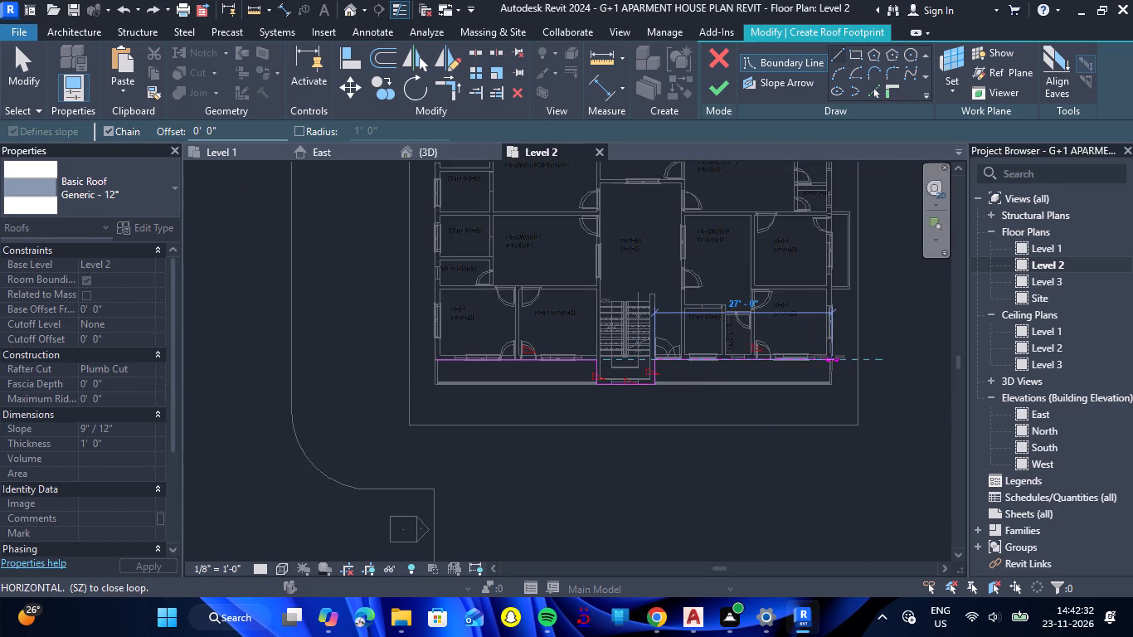
scroll(831, 357, "up", 19)
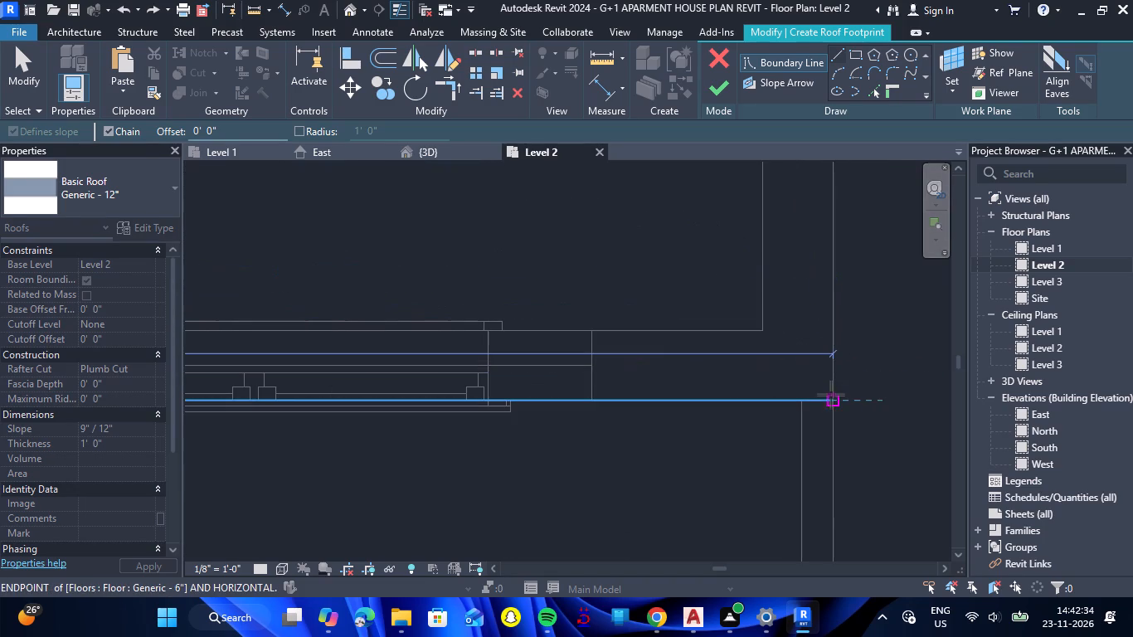
left_click(839, 402)
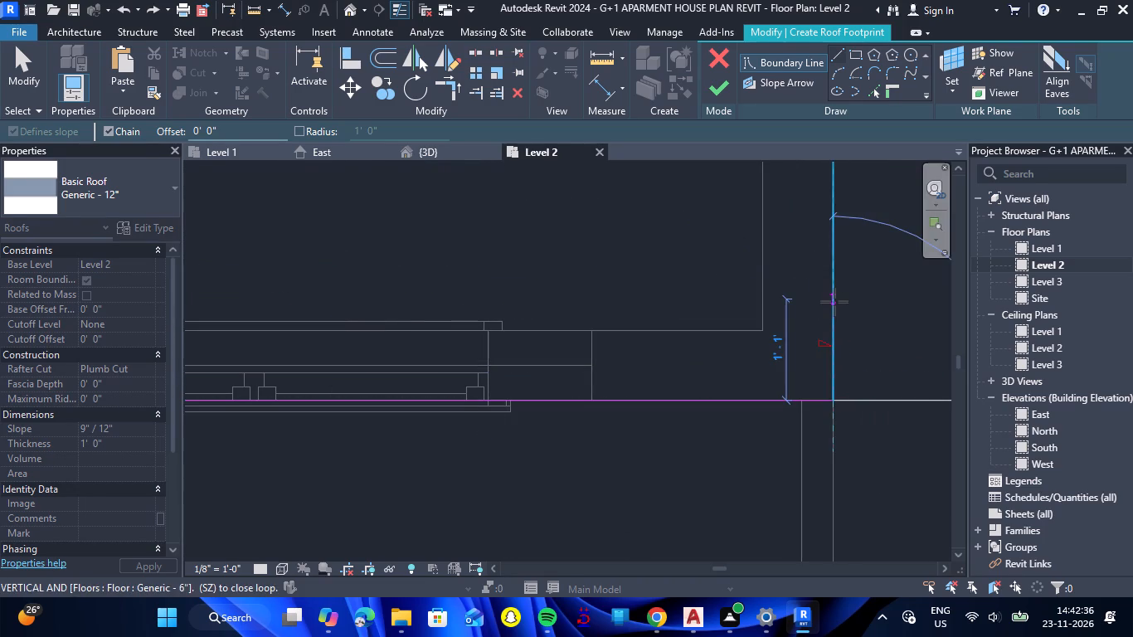
Draw the roof boundary about 11'-1" north along the southeast bedroom's exterior wall to the east balcony.
scroll(824, 317, "down", 18)
scroll(825, 237, "up", 7)
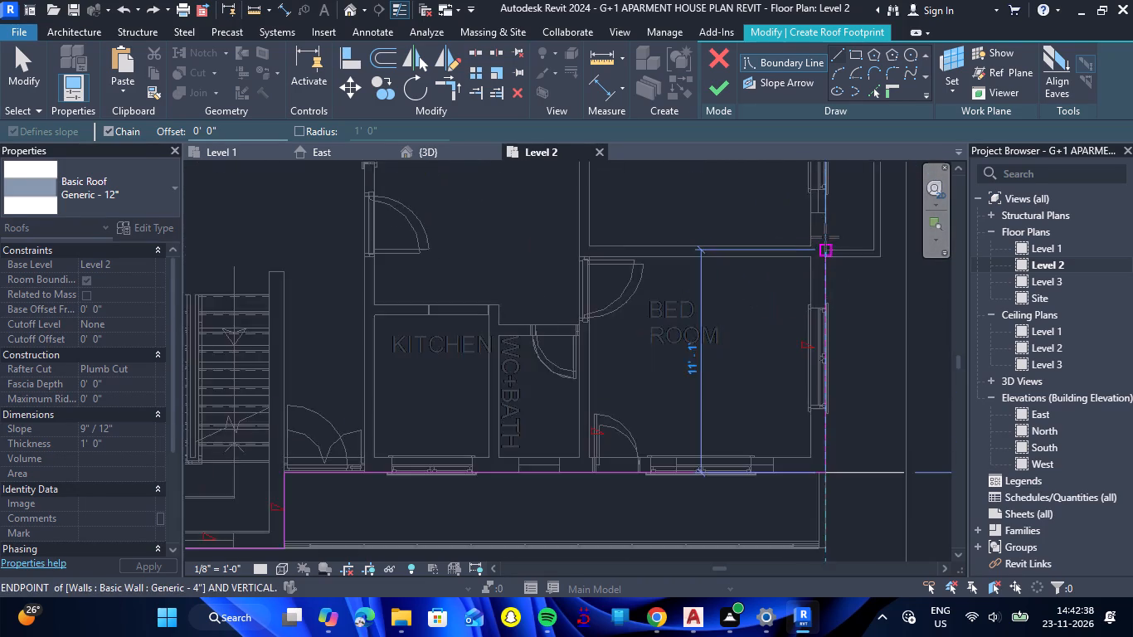
scroll(825, 237, "up", 7)
left_click(829, 289)
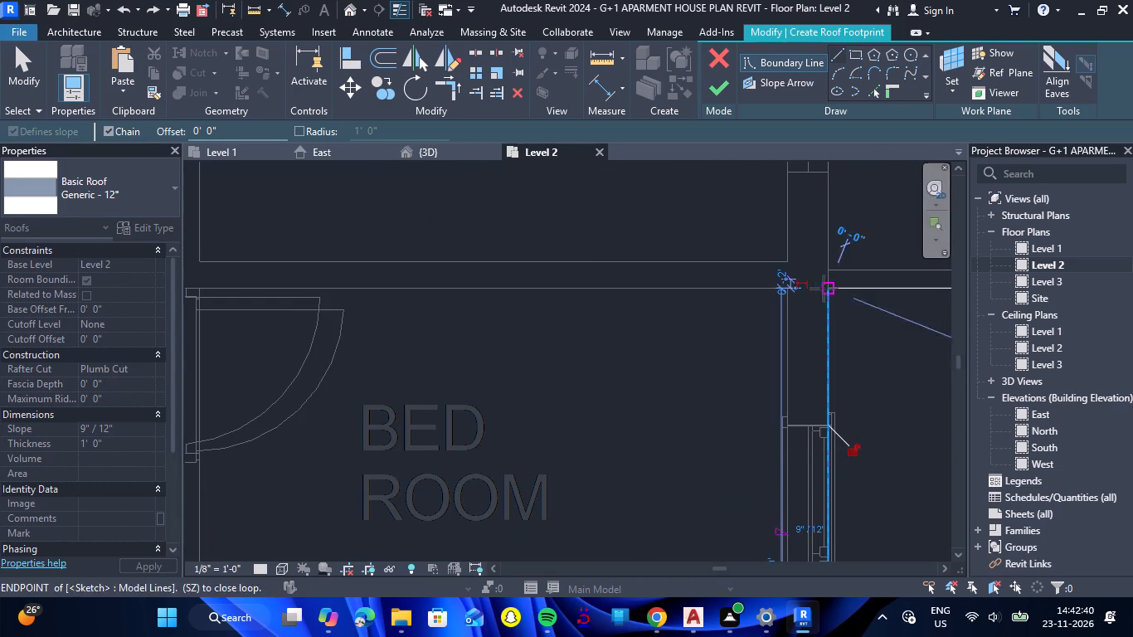
Trace the roof boundary around the east balcony's outer edges and back to the main east wall.
scroll(646, 307, "down", 7)
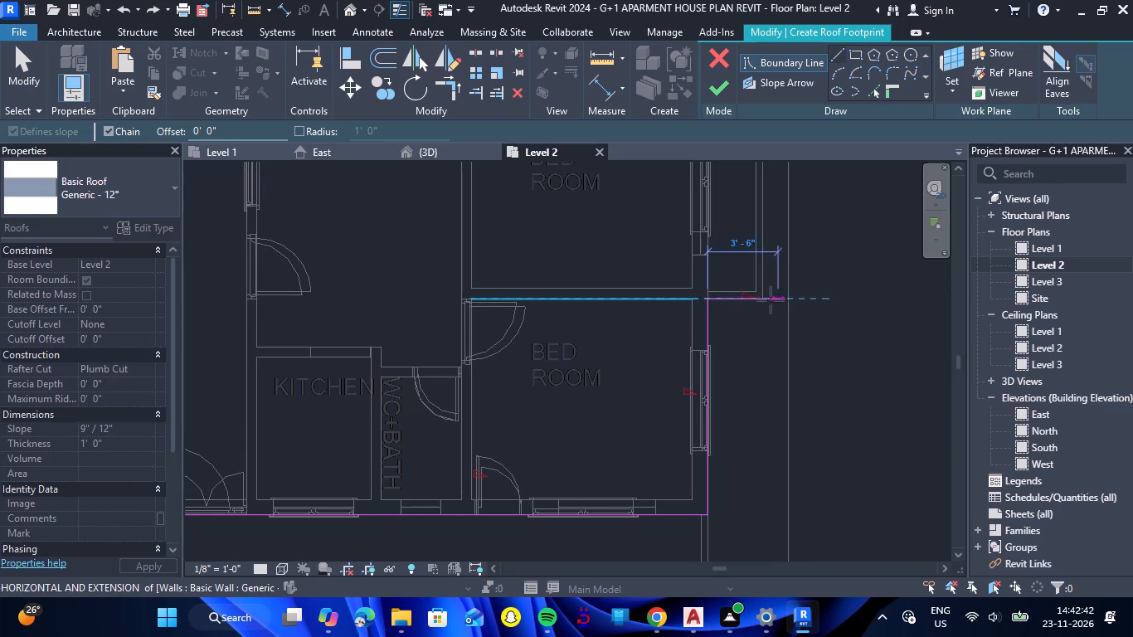
left_click(768, 299)
scroll(763, 255, "down", 13)
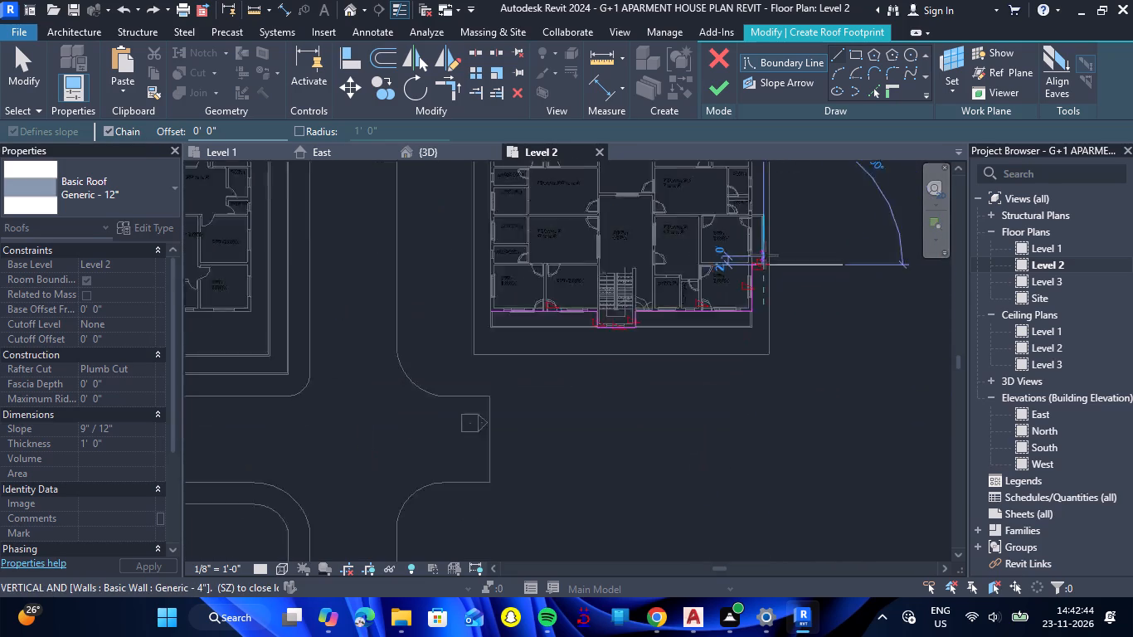
scroll(765, 255, "down", 2)
scroll(760, 205, "up", 9)
scroll(780, 291, "up", 4)
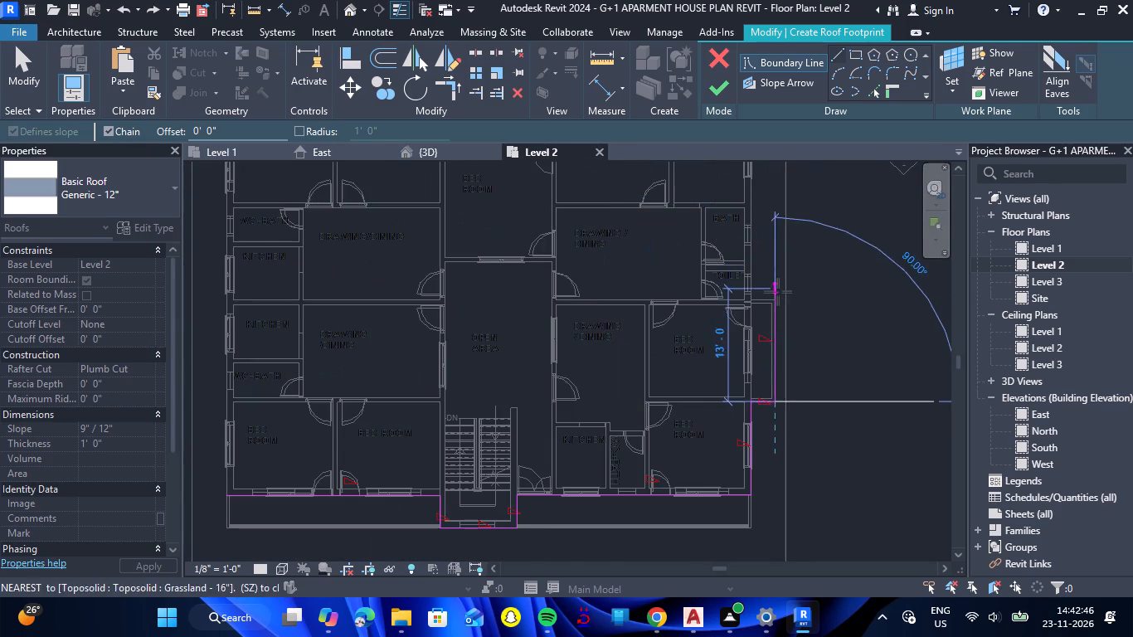
scroll(778, 292, "up", 12)
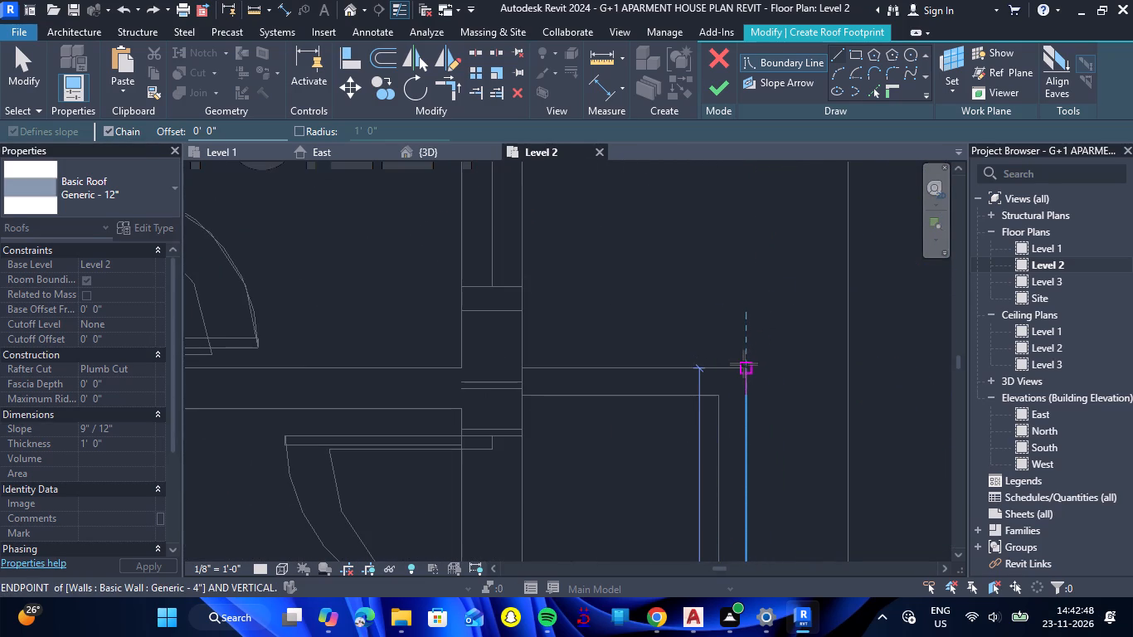
left_click(745, 368)
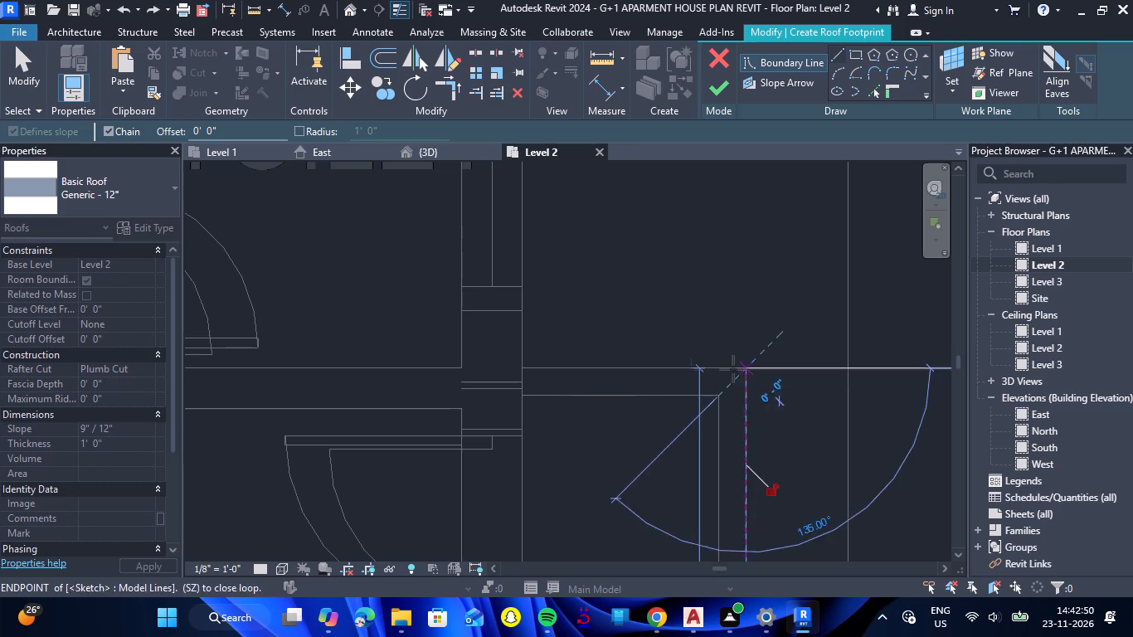
left_click(523, 367)
Continue the roof boundary about 20' north along the east exterior wall to the northeast corner beside the kitchen.
scroll(529, 257, "down", 3)
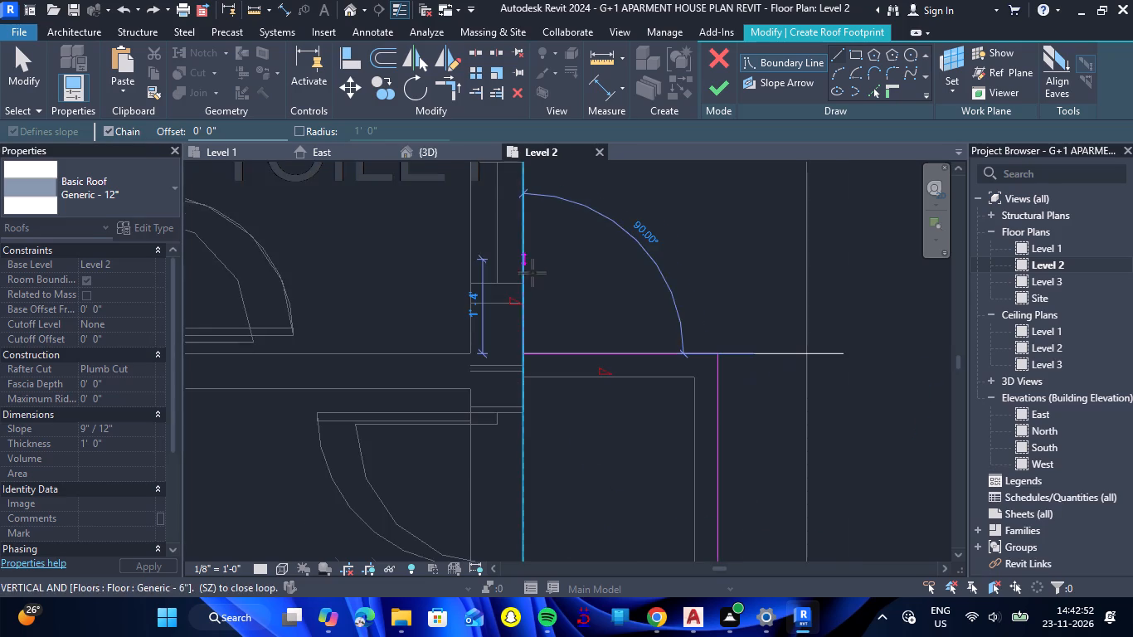
scroll(532, 273, "down", 20)
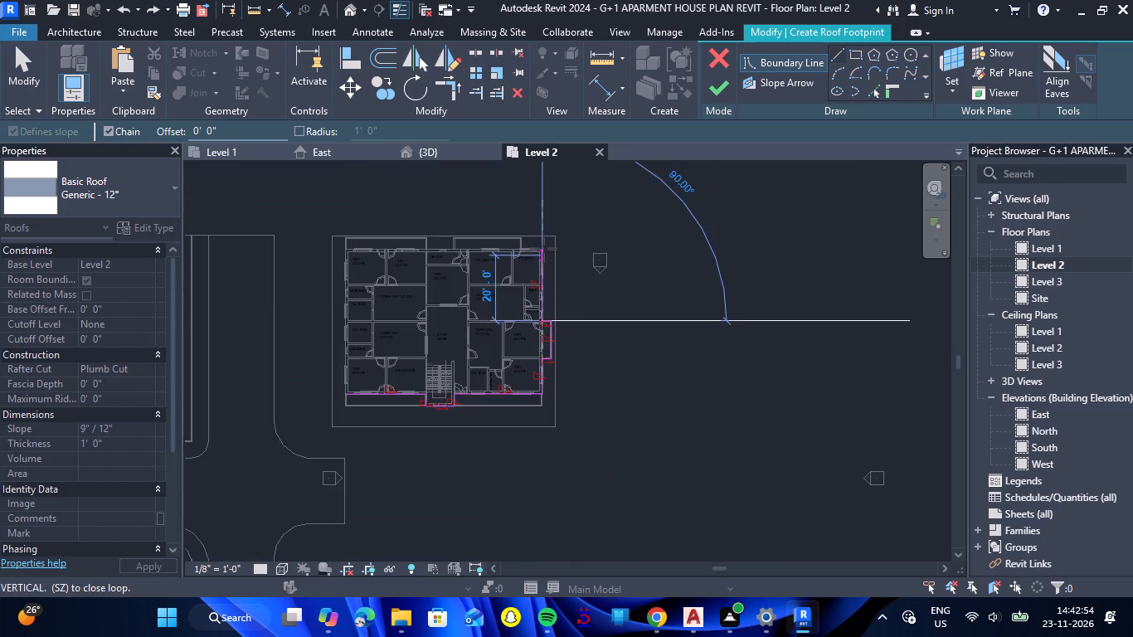
scroll(543, 249, "up", 20)
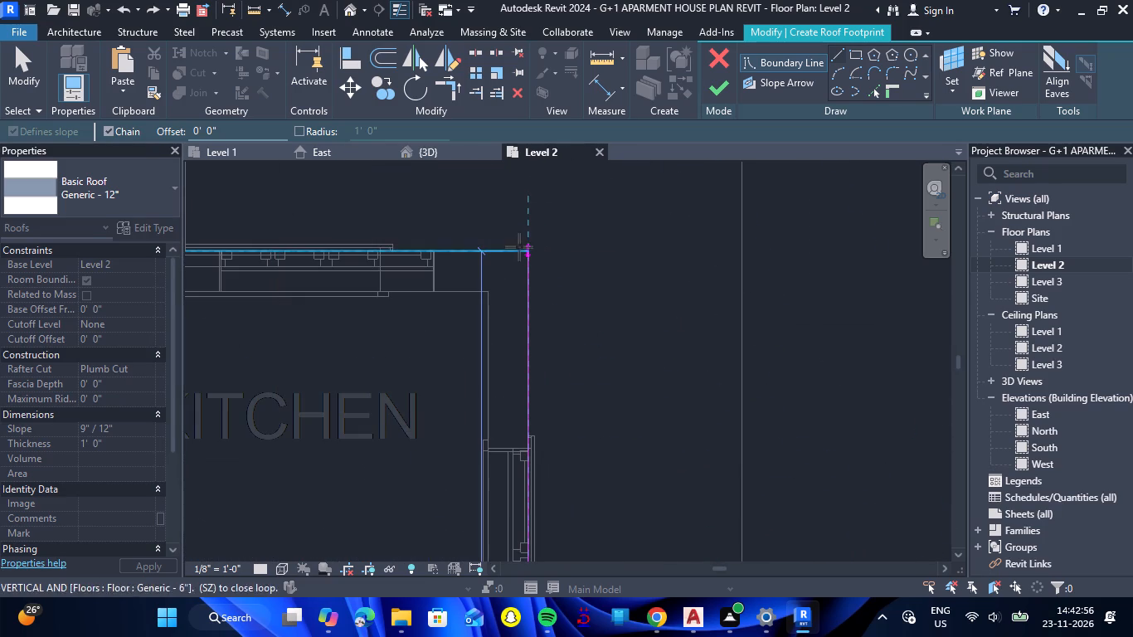
left_click(528, 254)
Draw the roof boundary about 6'-9" west along the kitchen's north wall and out to the north balcony's outer northeast corner.
scroll(462, 255, "down", 5)
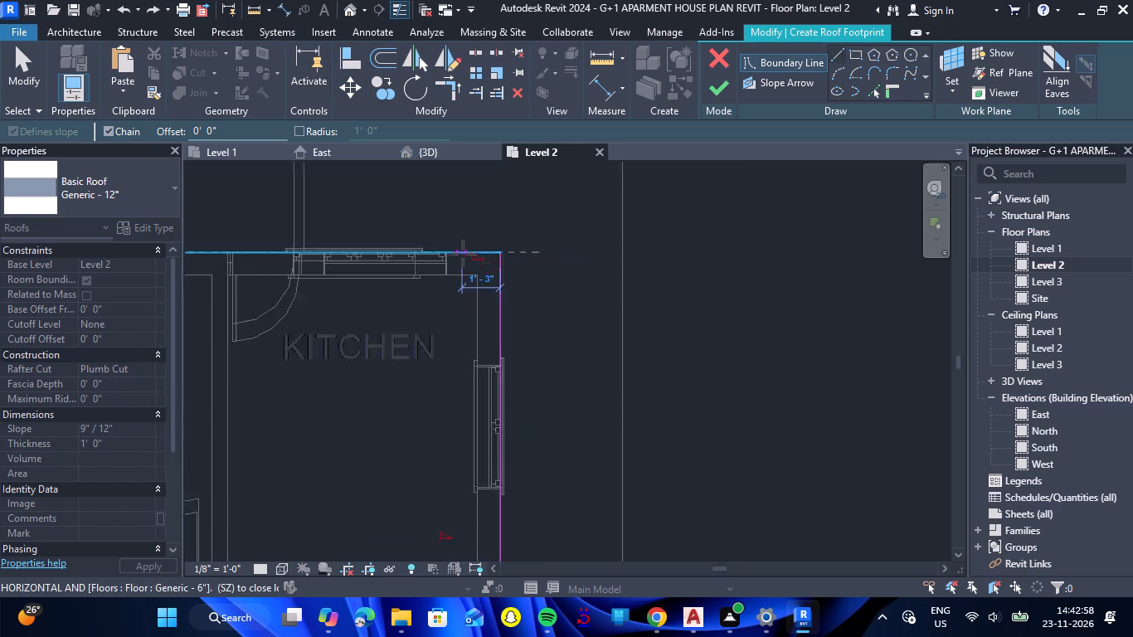
scroll(463, 254, "down", 8)
scroll(403, 255, "up", 11)
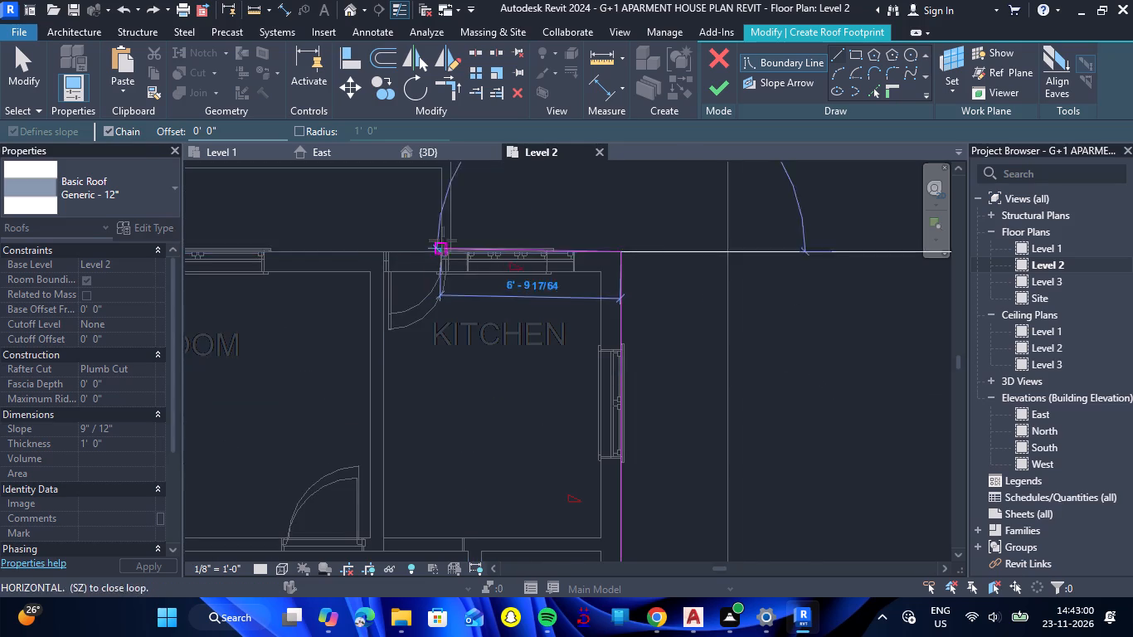
scroll(443, 241, "up", 15)
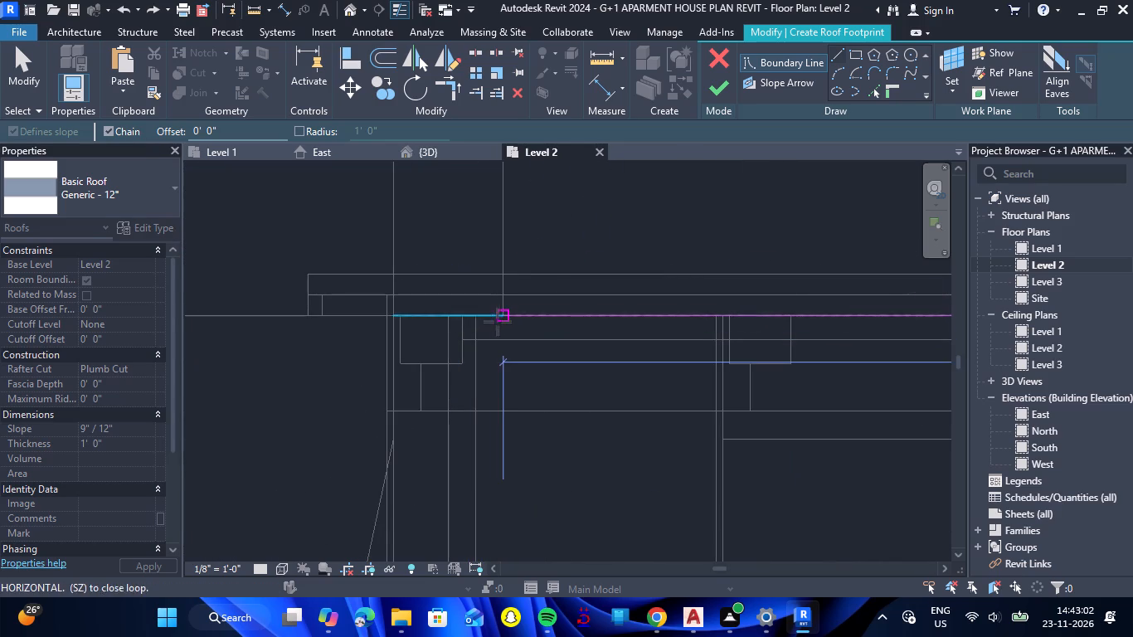
left_click(503, 317)
scroll(507, 277, "down", 17)
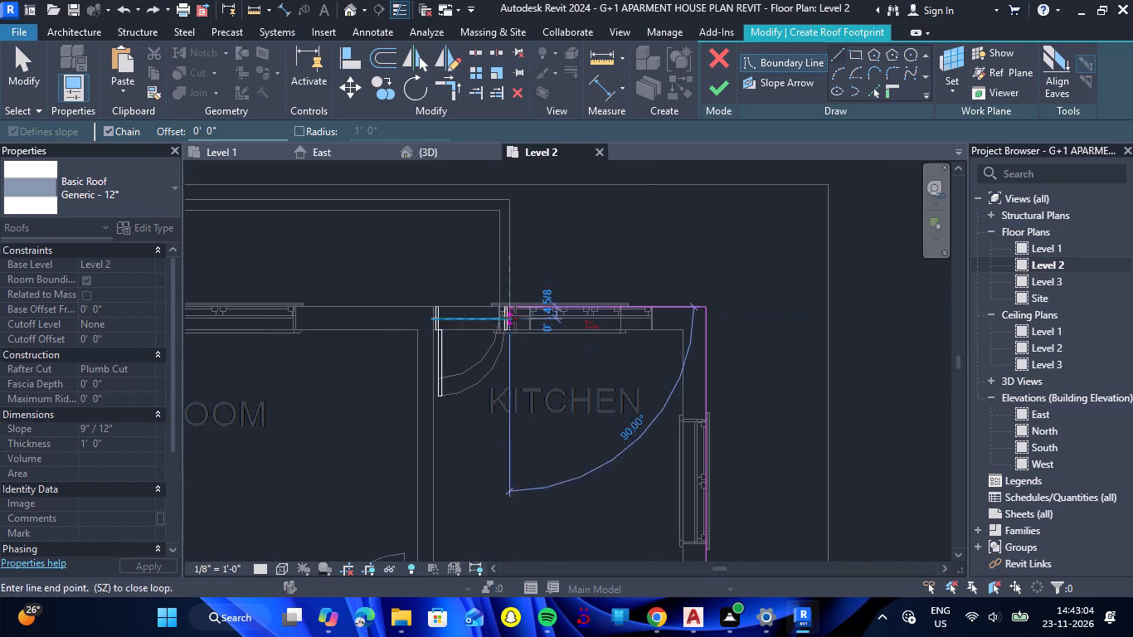
left_click(510, 201)
Trace the roof boundary about 20'-6" west along the north balcony's outer edge and about 3'-6" back to the wall near the store.
scroll(438, 246, "down", 6)
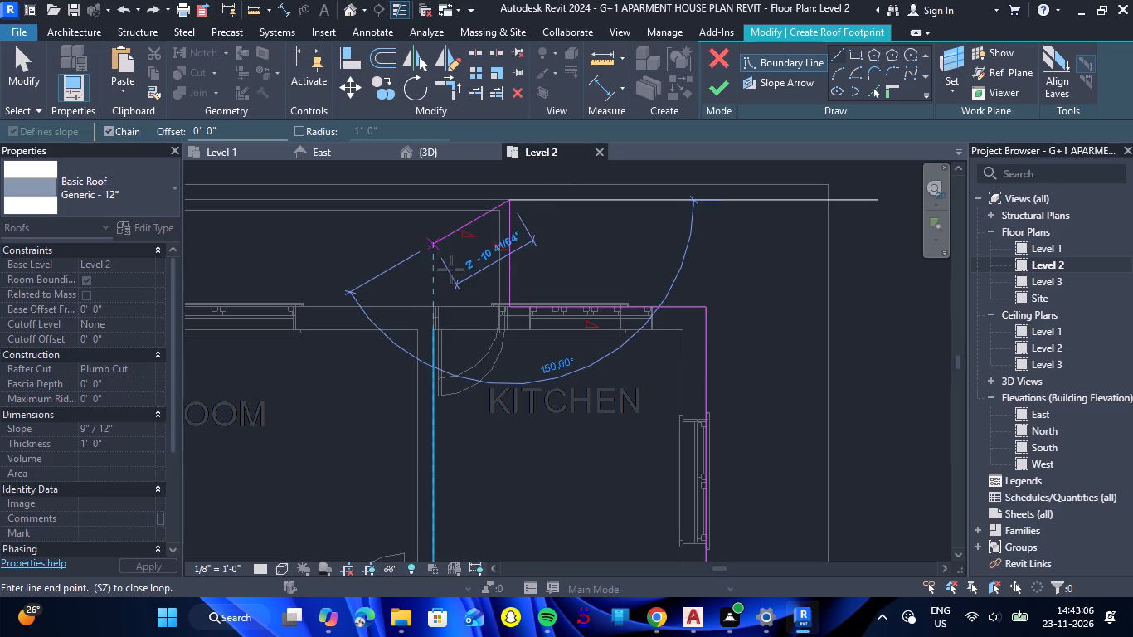
scroll(451, 270, "down", 9)
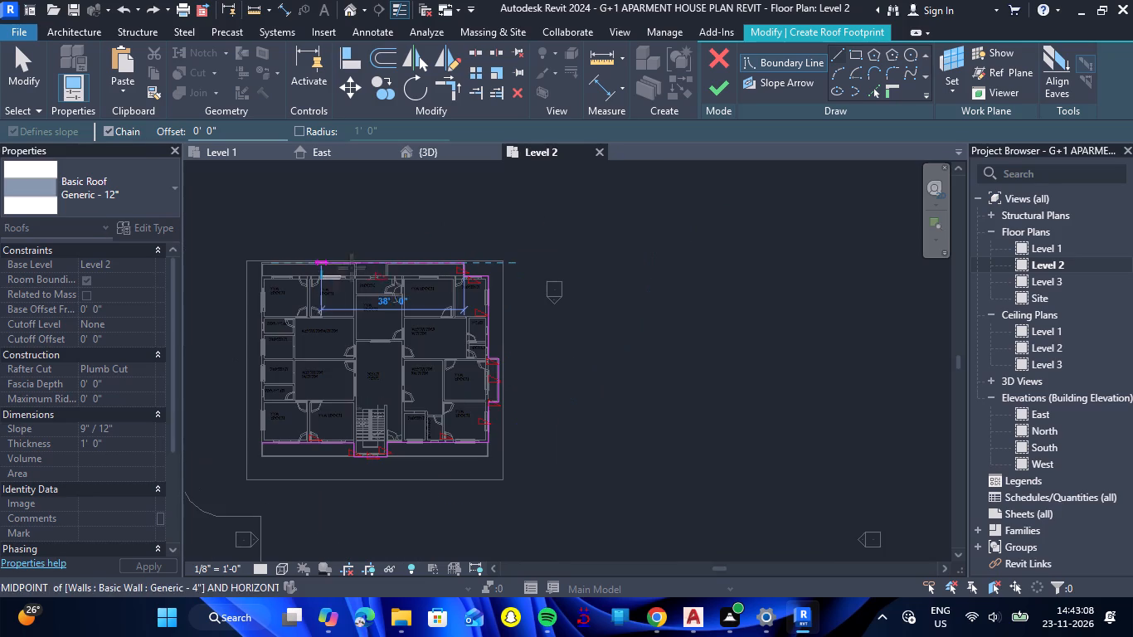
scroll(386, 263, "up", 16)
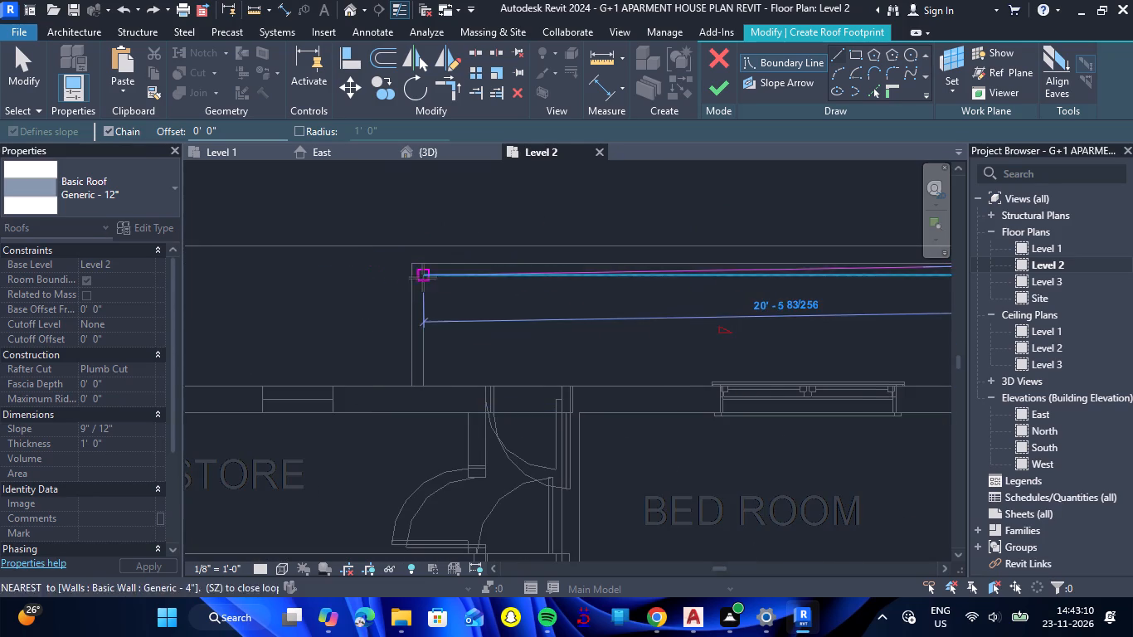
scroll(423, 275, "up", 7)
left_click(389, 262)
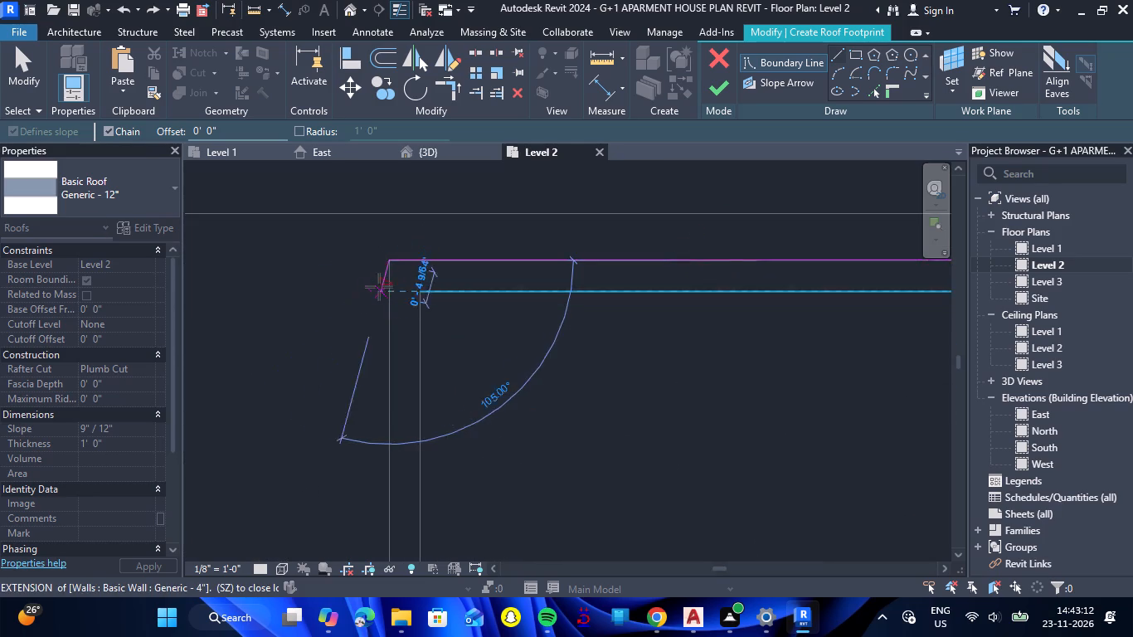
scroll(379, 287, "down", 6)
left_click(383, 416)
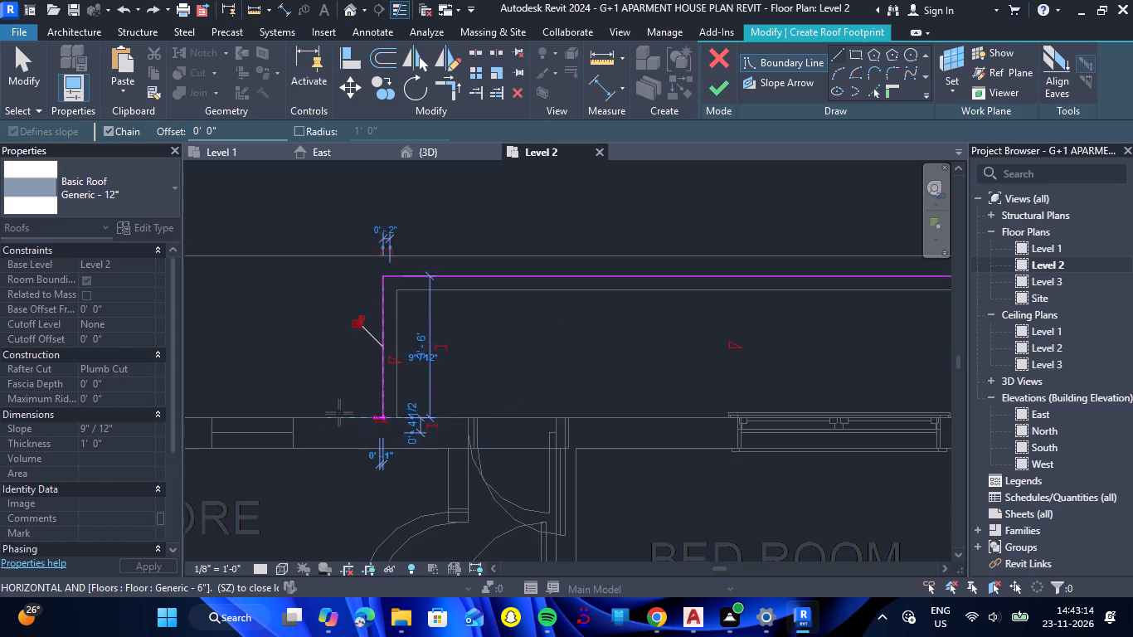
Trace the roof boundary about 8' west along the store's north wall, and north along the northwest balcony's east side to its outer corner.
scroll(339, 413, "down", 11)
scroll(265, 416, "up", 7)
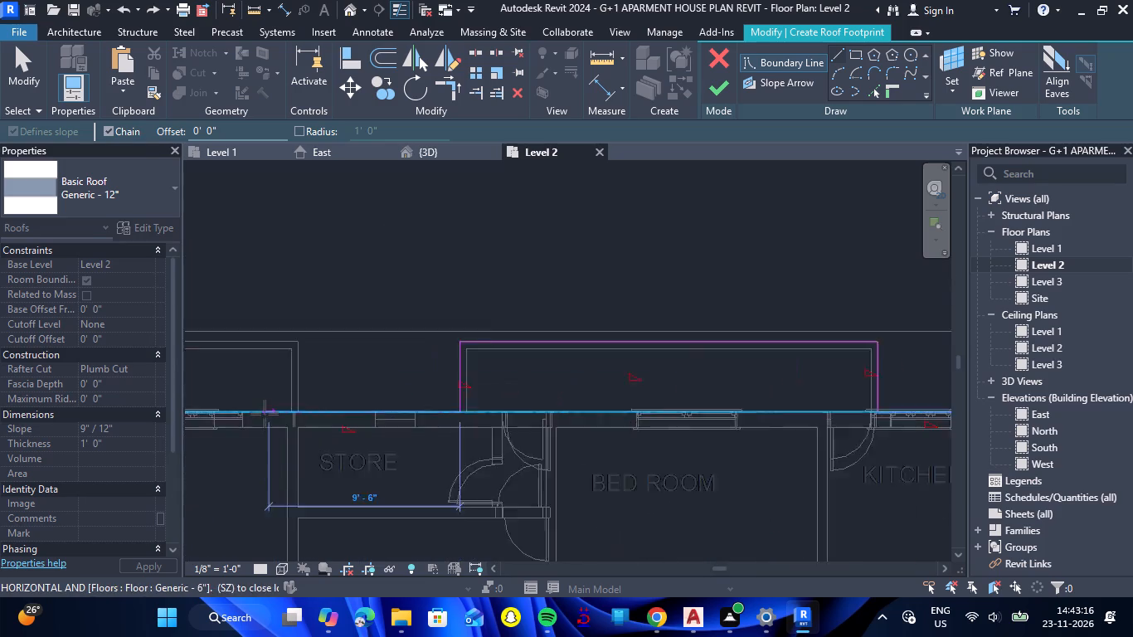
scroll(297, 406, "up", 13)
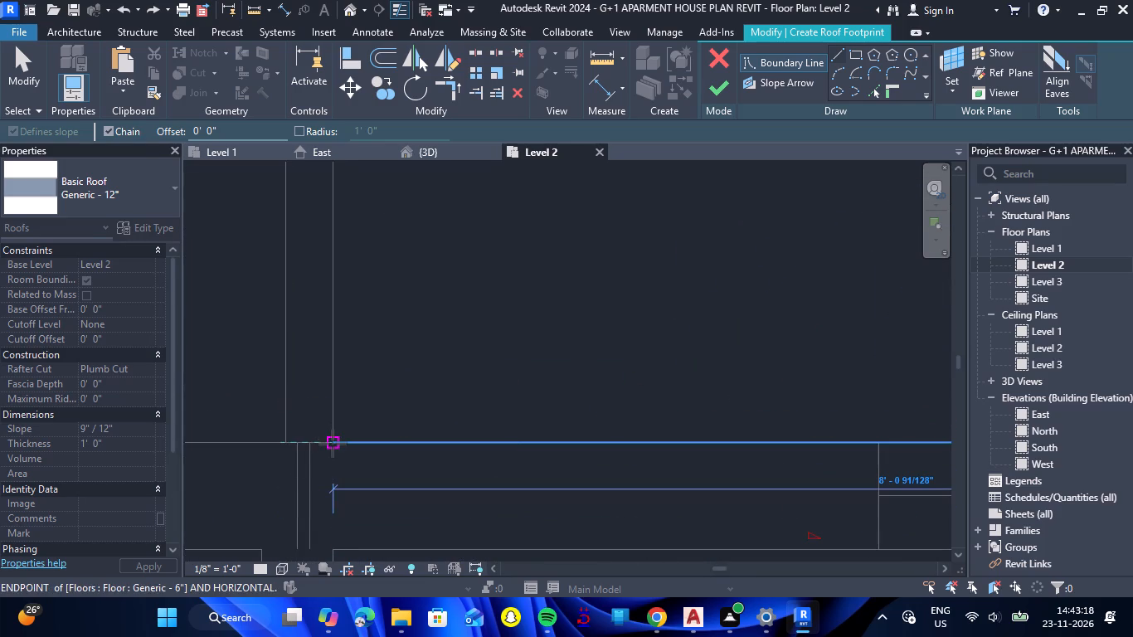
left_click(333, 444)
scroll(333, 353, "down", 10)
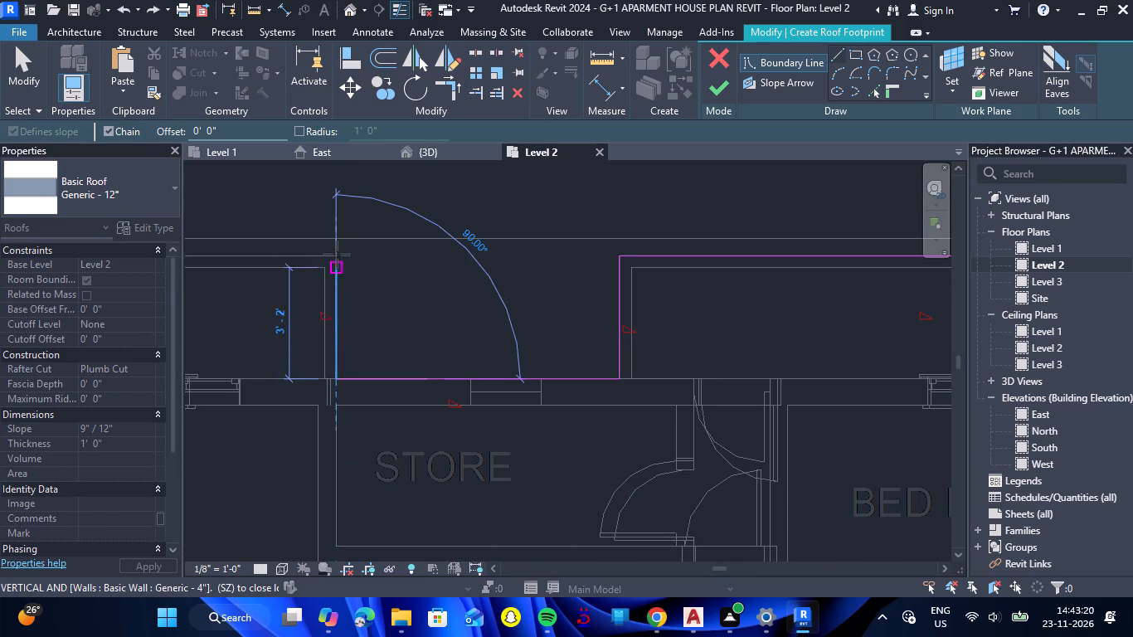
left_click(335, 252)
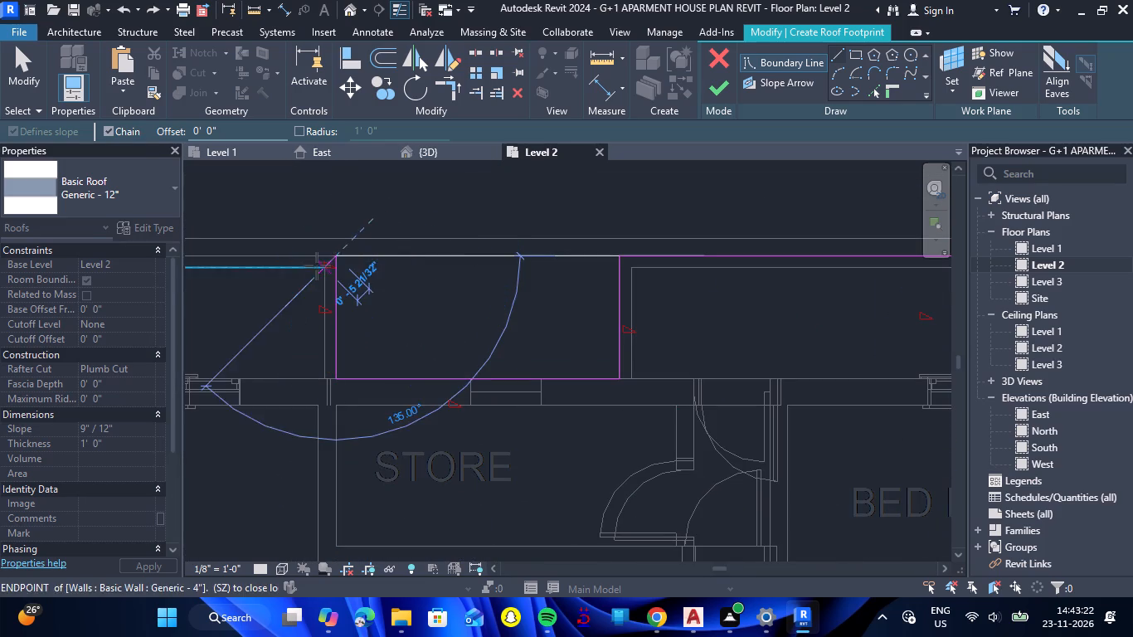
Draw the roof boundary about 25'-1" west along the northwest balcony's outer edge to its outer northwest corner.
scroll(313, 257, "down", 18)
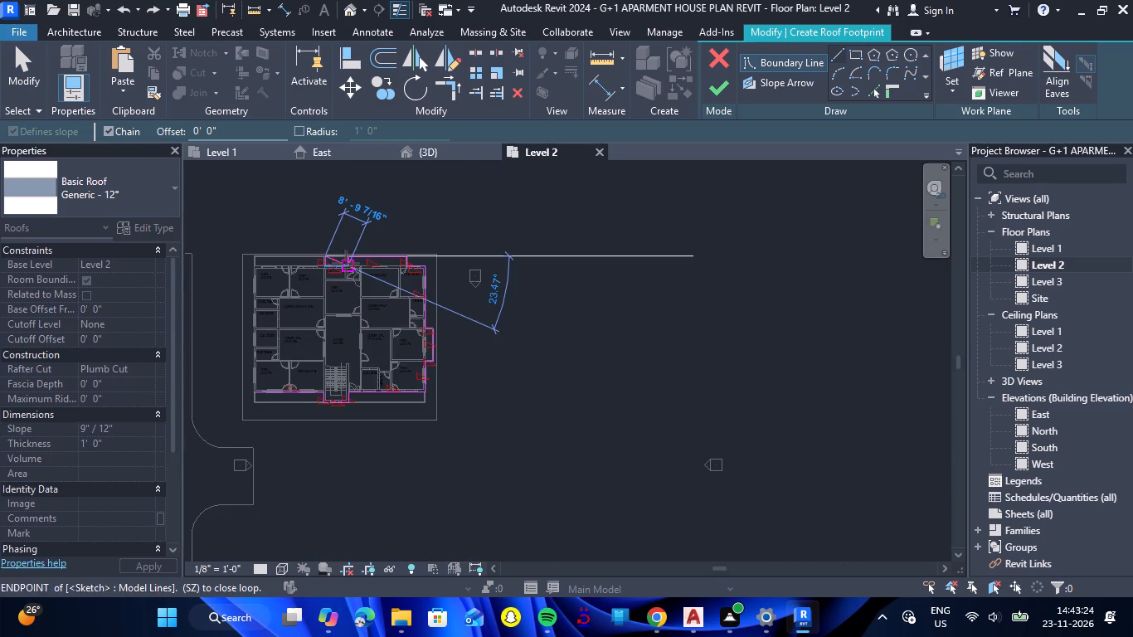
scroll(346, 264, "down", 2)
scroll(258, 252, "up", 12)
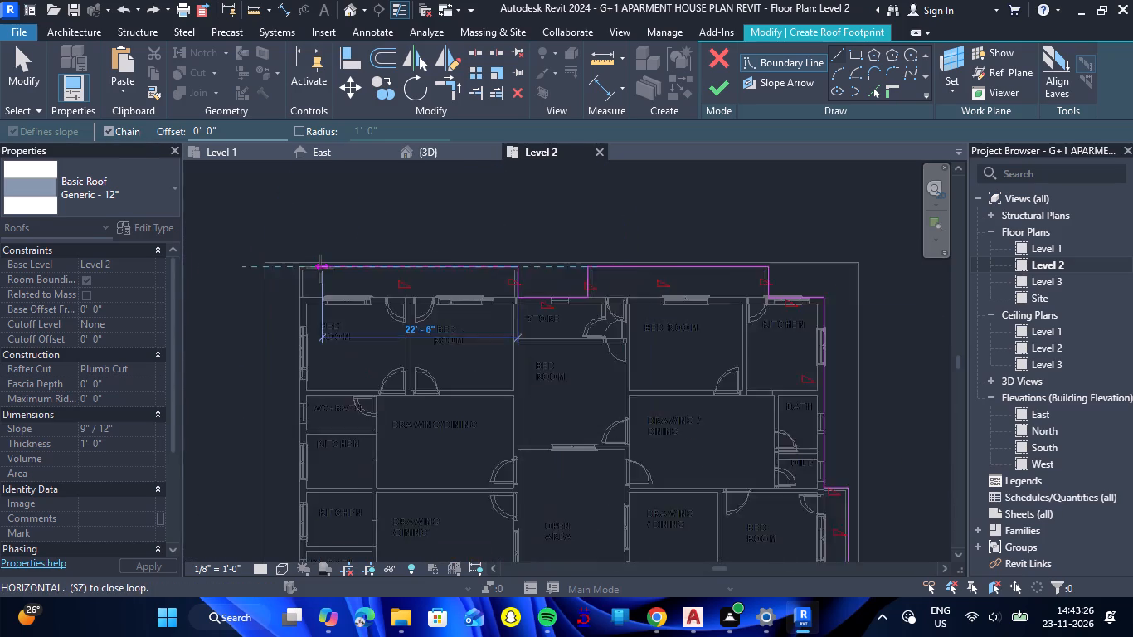
scroll(320, 269, "up", 8)
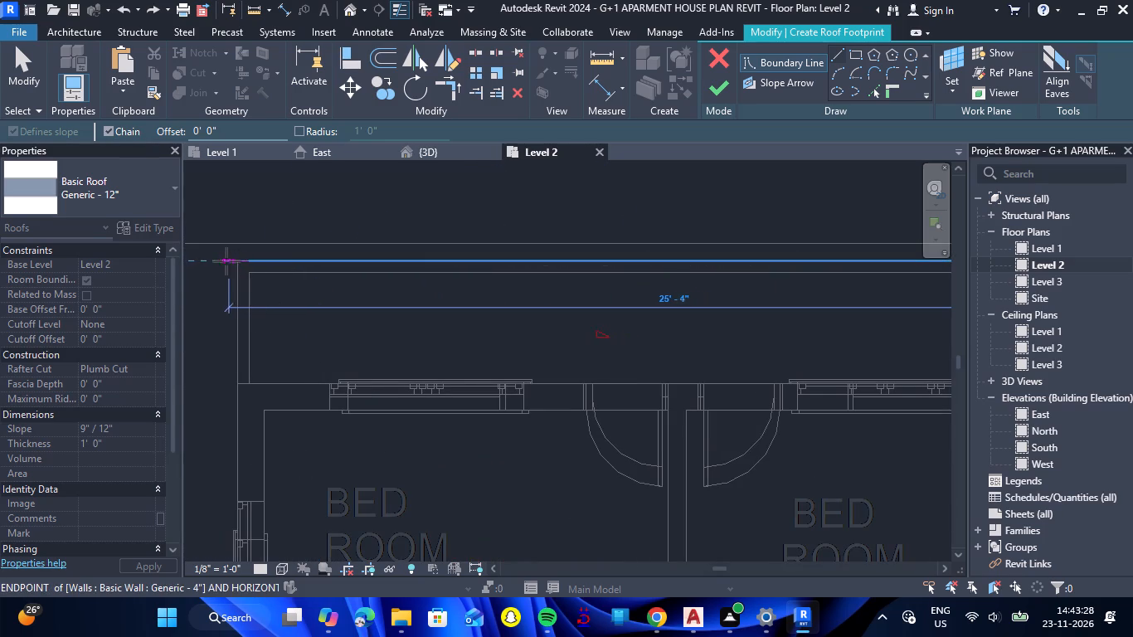
scroll(227, 265, "down", 14)
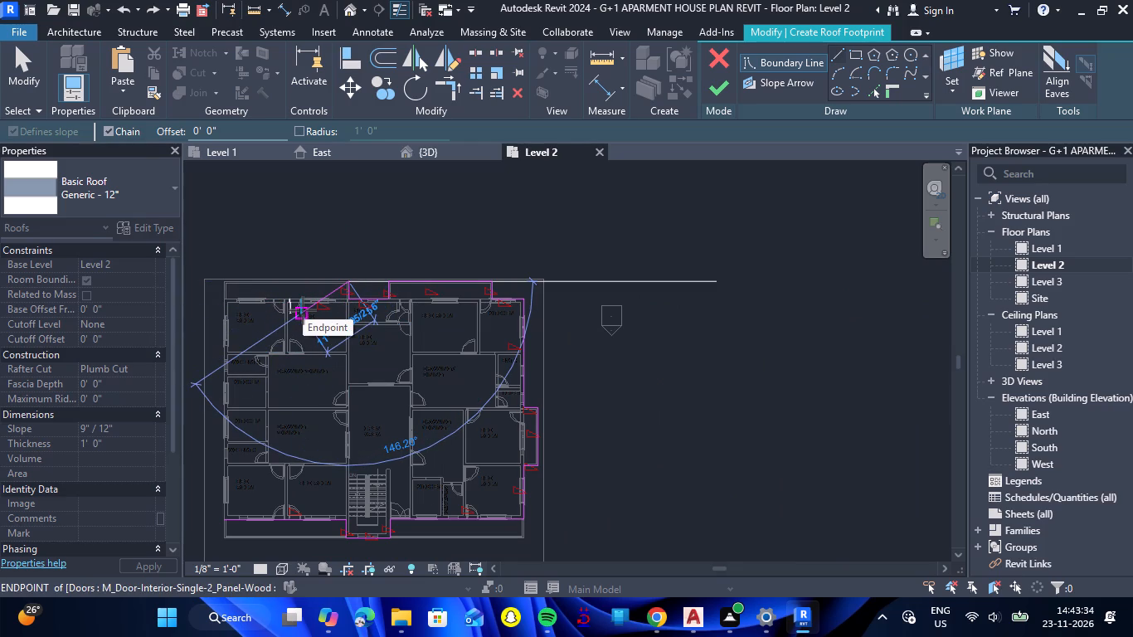
scroll(229, 294, "up", 3)
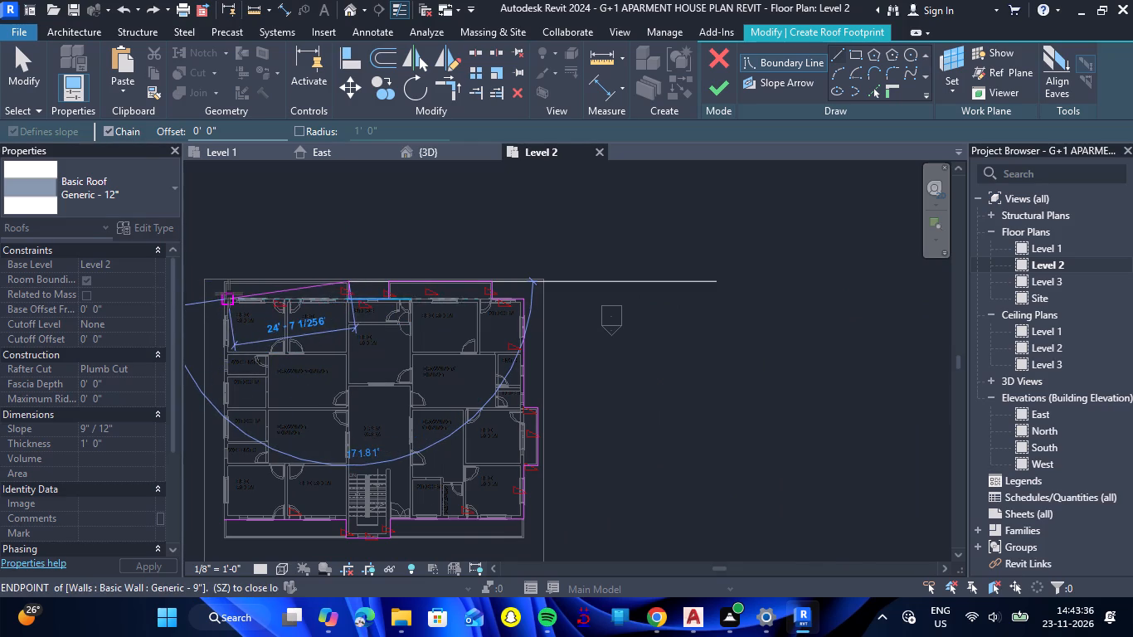
scroll(229, 294, "up", 8)
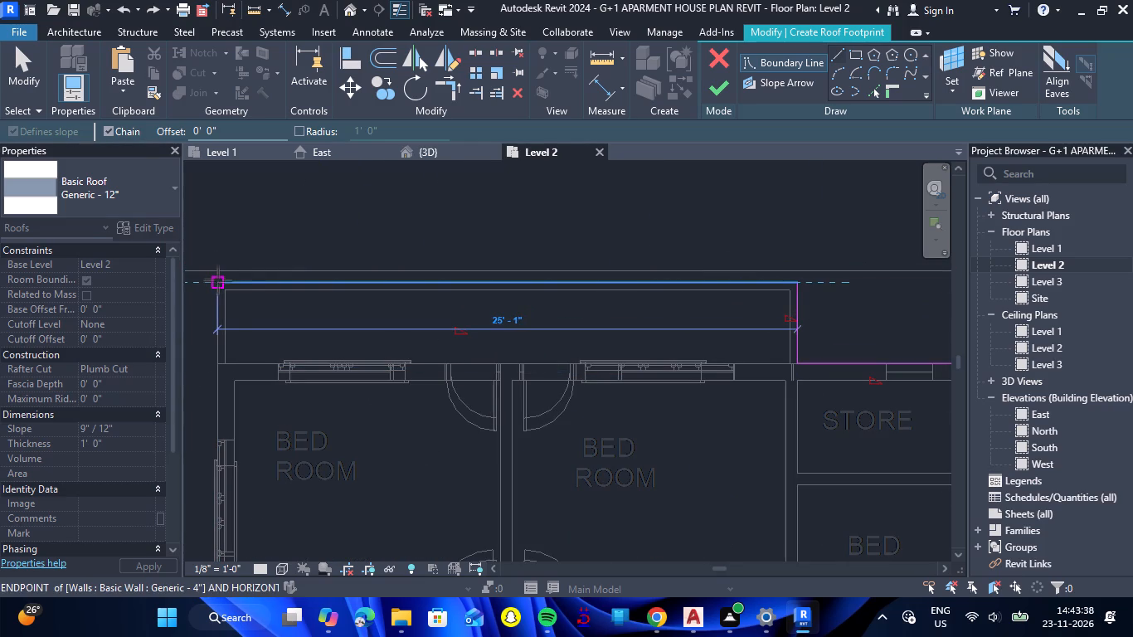
left_click(216, 283)
Close the roof boundary by drawing it south along the west exterior wall to the existing line at the southwest bedroom's outer corner.
scroll(232, 338, "down", 7)
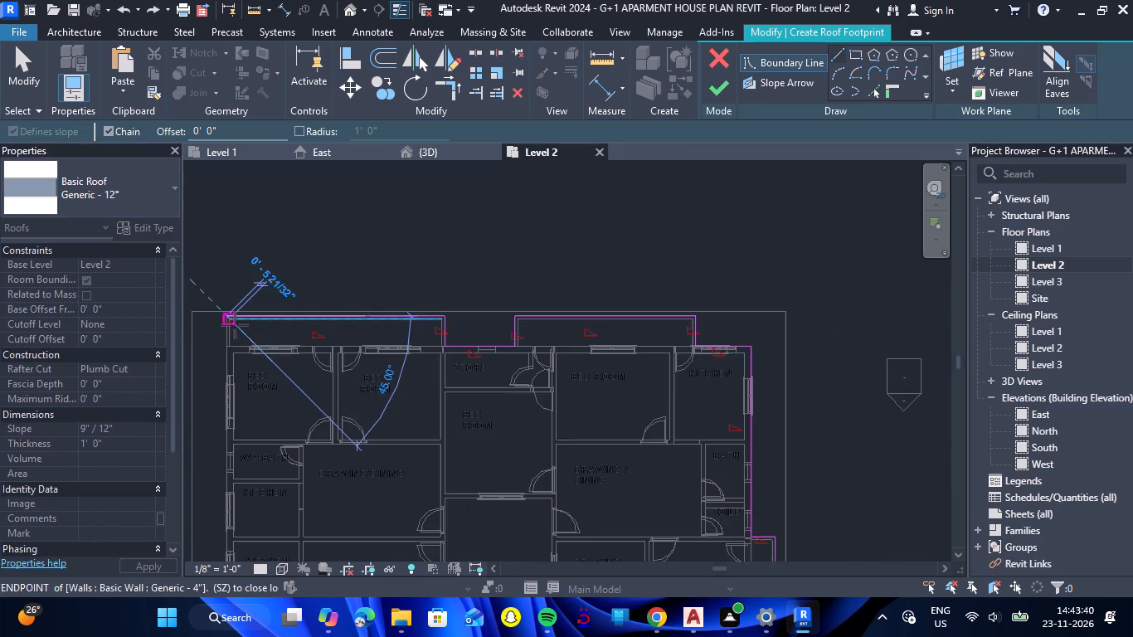
scroll(235, 325, "down", 13)
scroll(232, 399, "up", 2)
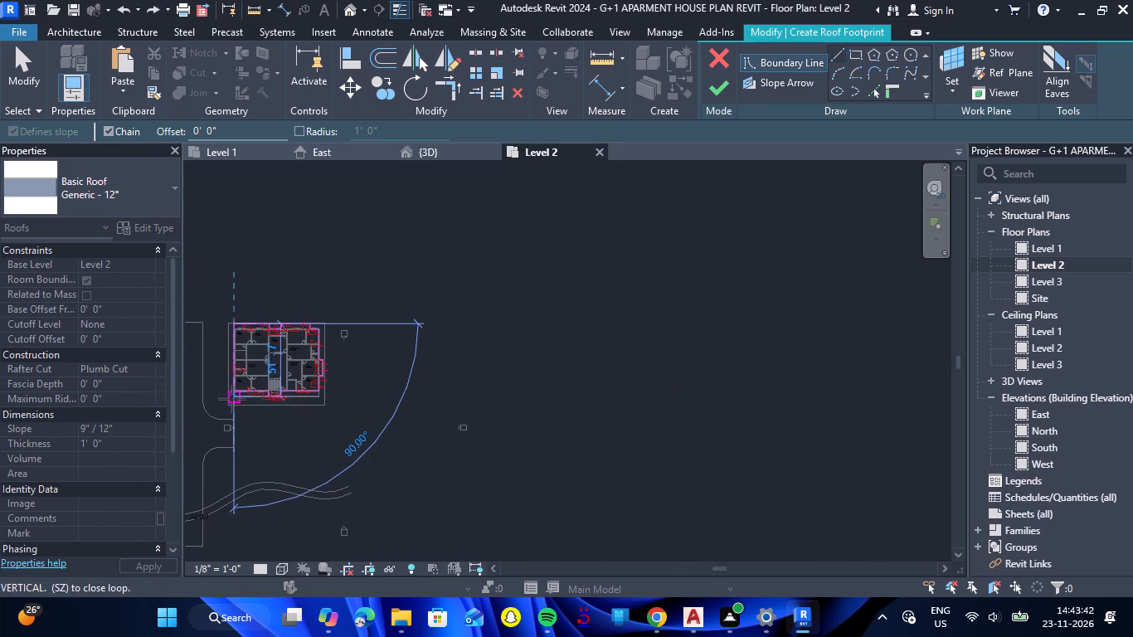
scroll(232, 399, "up", 18)
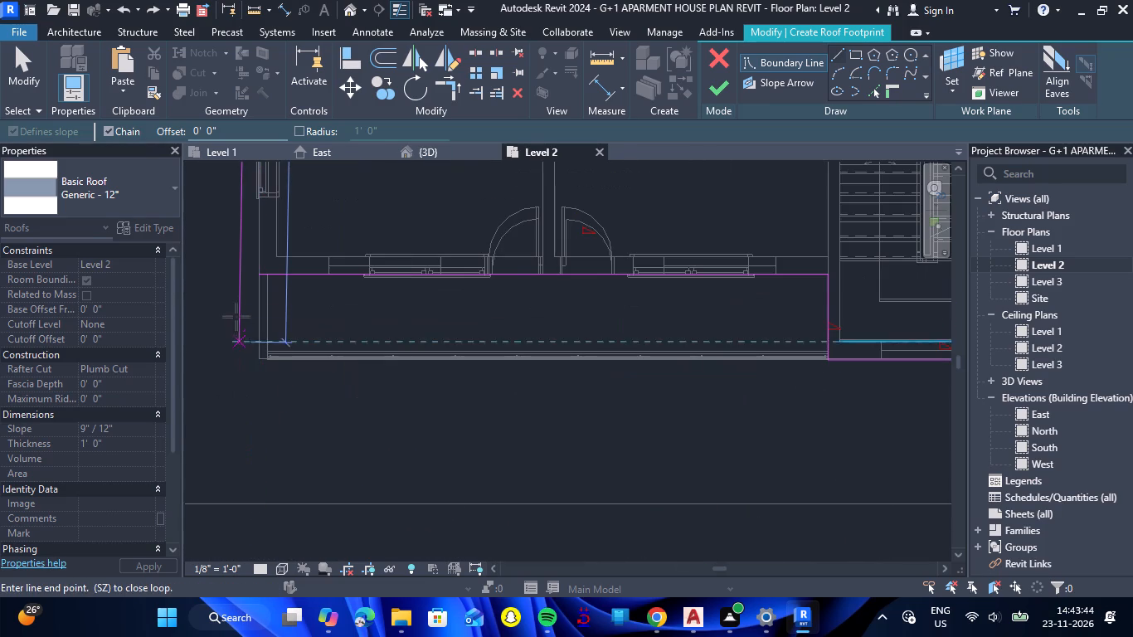
scroll(236, 353, "down", 2)
scroll(250, 359, "up", 6)
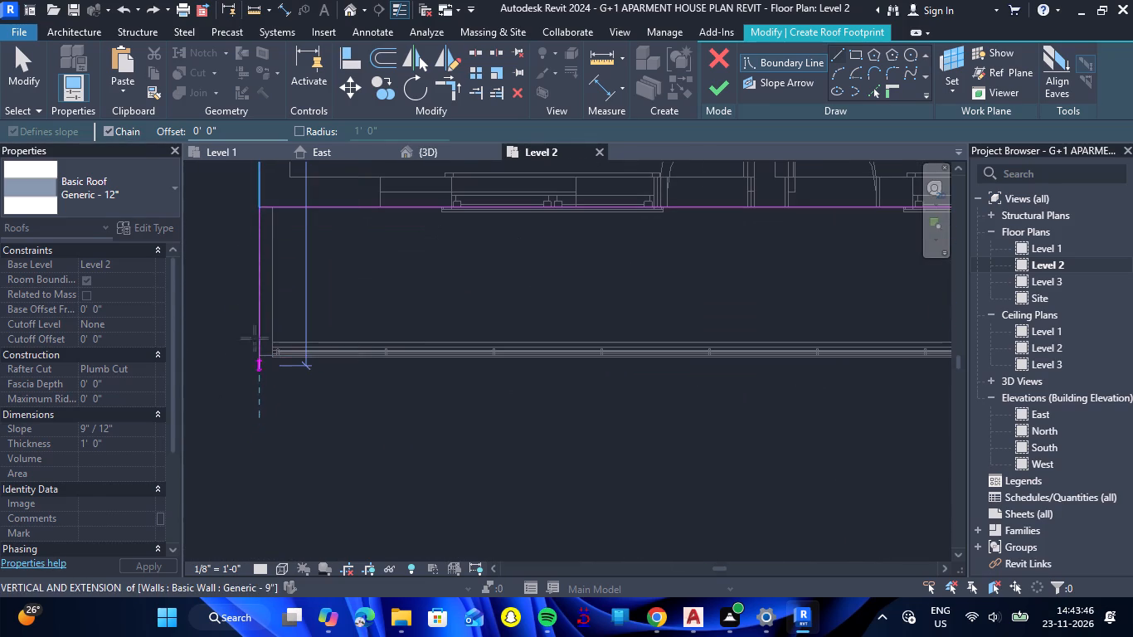
left_click(260, 207)
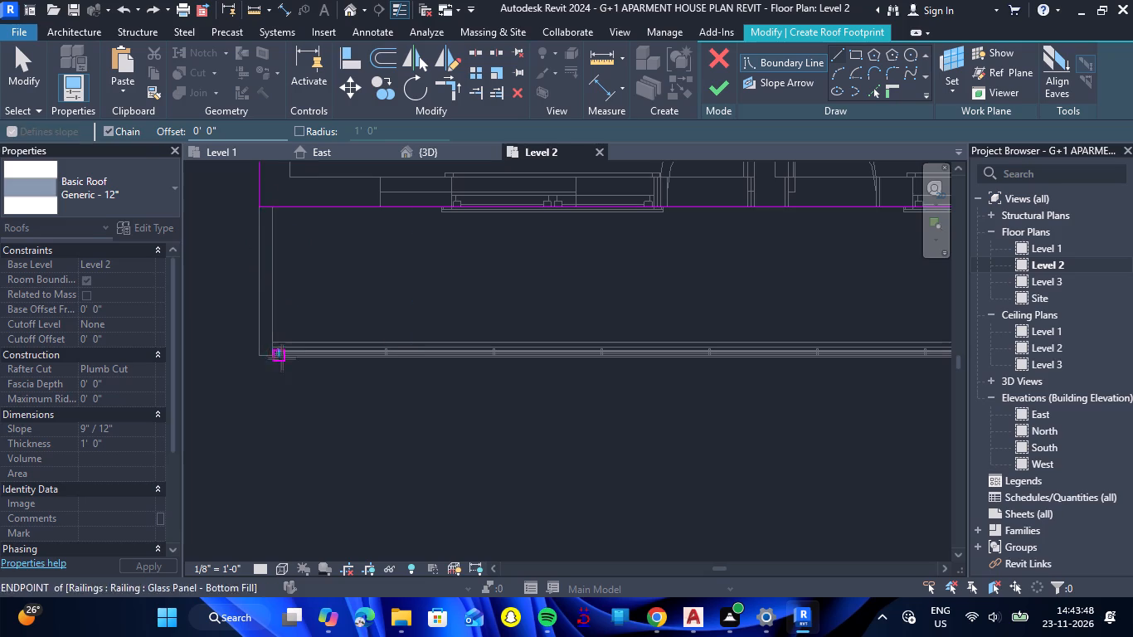
key("Escape")
scroll(261, 384, "down", 6)
key("Escape")
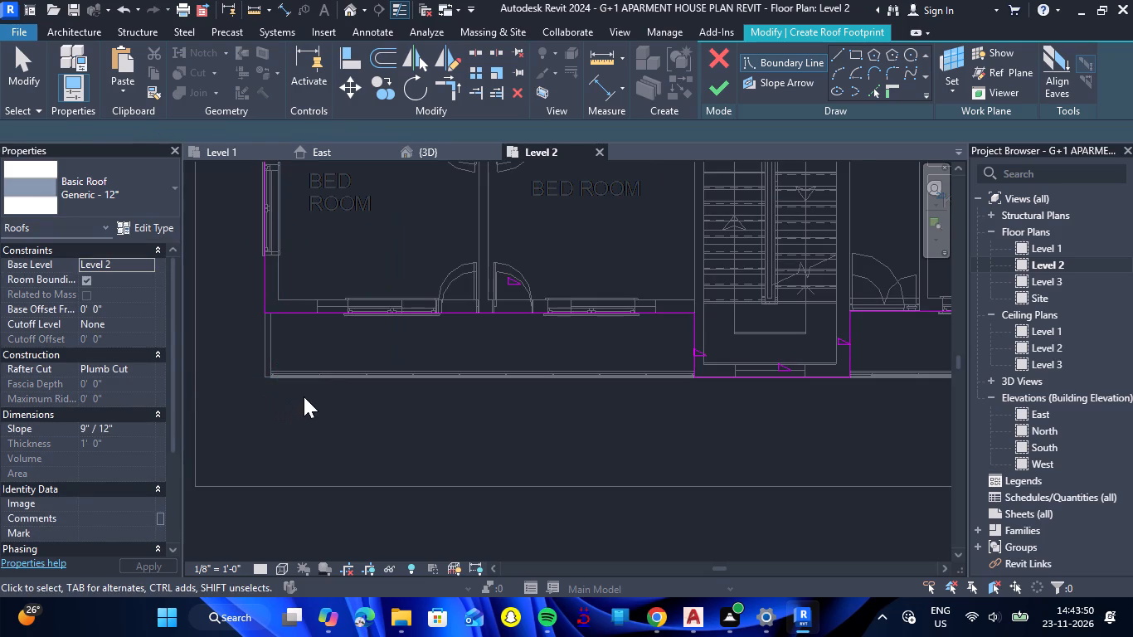
Move the boundary line along the southwest bedrooms' south wall outward to the southwest balcony's outer railing edge.
left_click(308, 314)
key("Down")
key("Down")
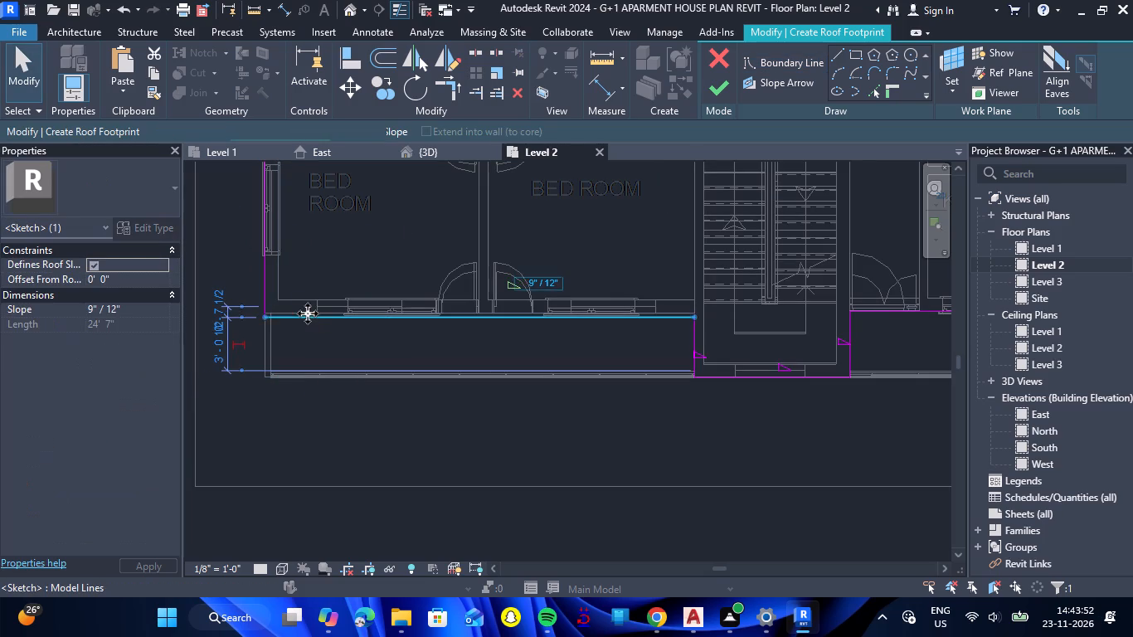
key("Down")
key("Down")
key("Down")
key("Down")
key("Down")
key("Down")
key("Down")
key("Down")
key("Down")
key("Down")
key("Down")
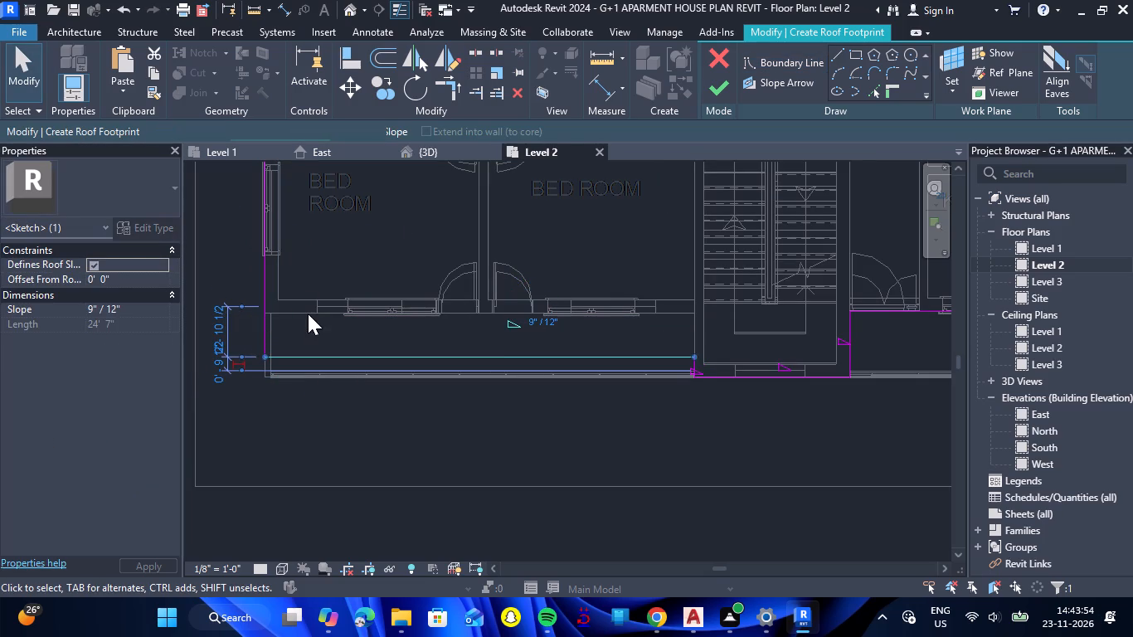
key("Down")
key("Down")
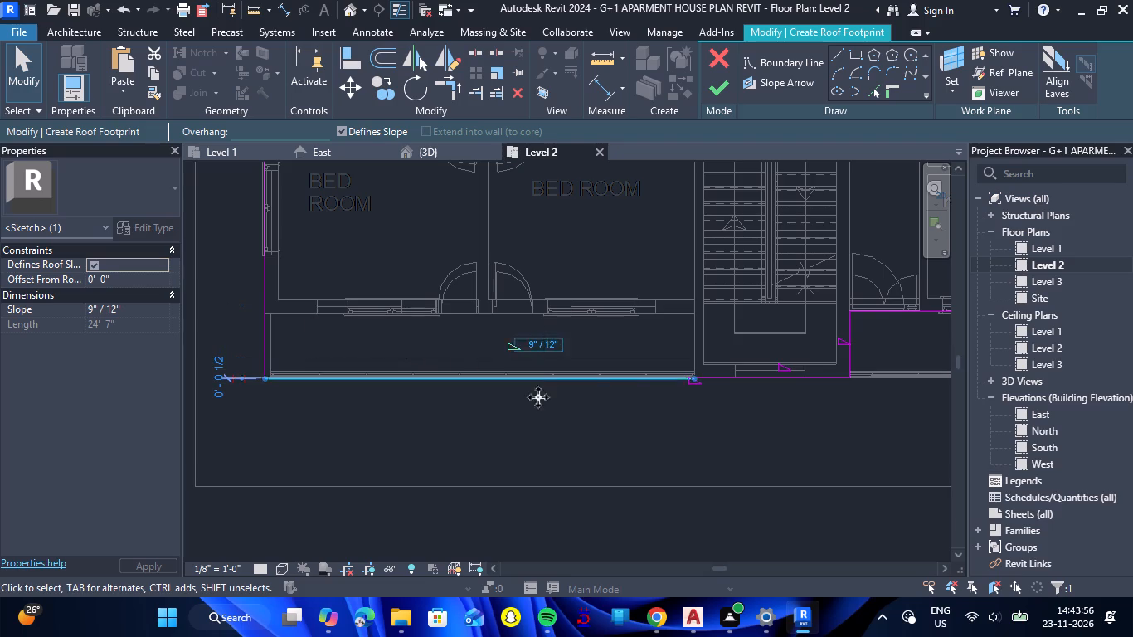
scroll(679, 401, "up", 7)
key("Escape")
Nudge the southwest balcony's boundary line slightly north to line up with the boundary along the stair bay's south edge.
scroll(610, 406, "down", 1)
scroll(677, 357, "up", 7)
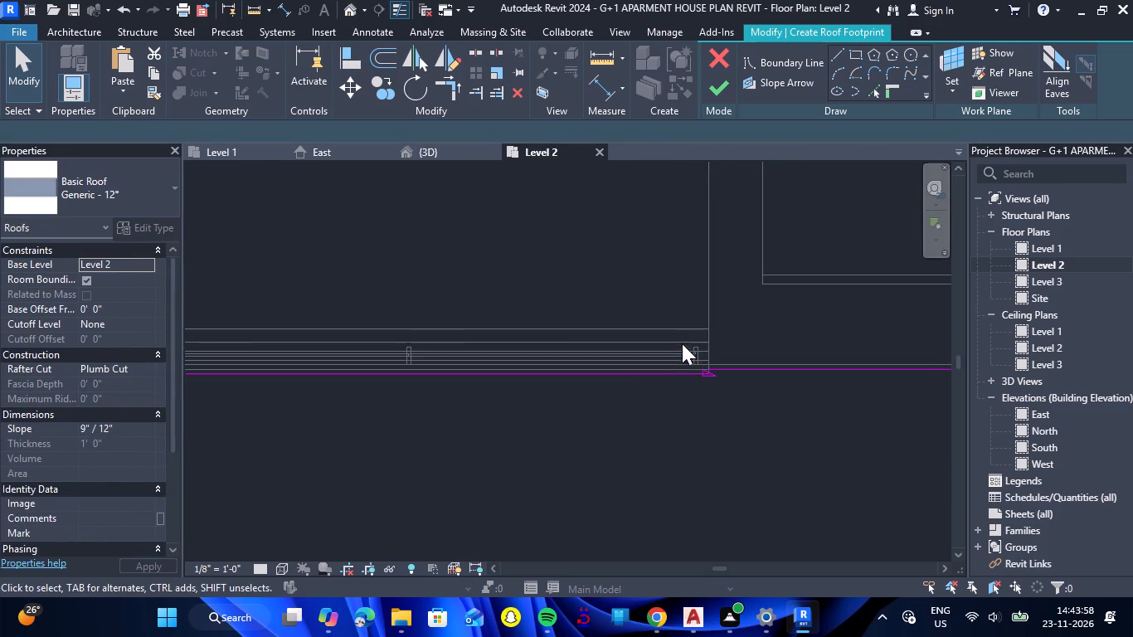
scroll(651, 381, "up", 7)
left_click(678, 372)
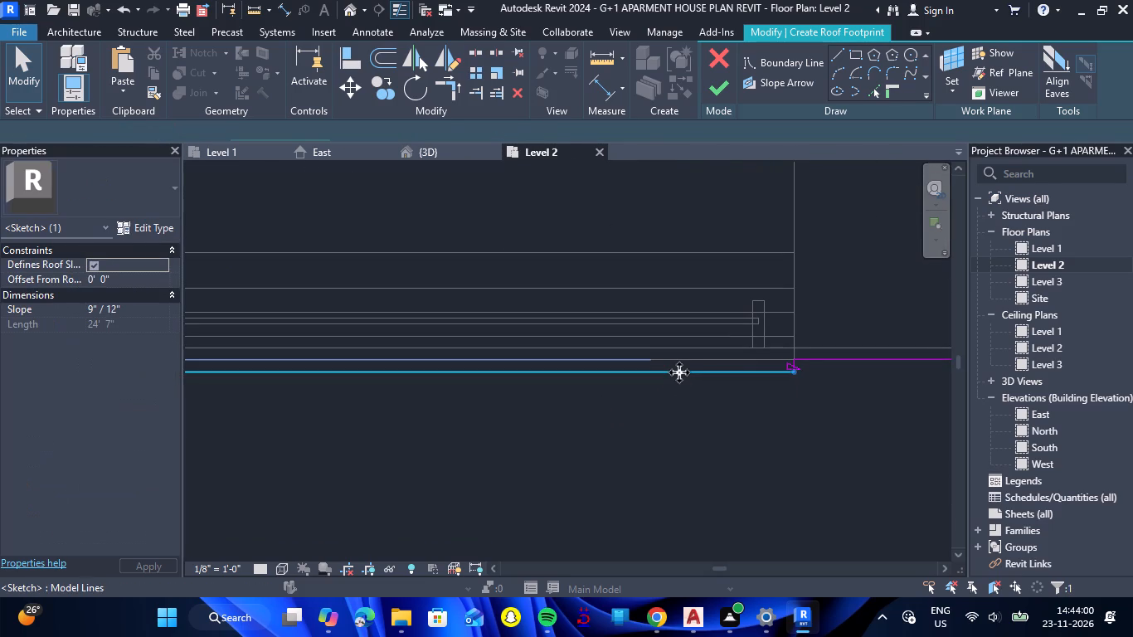
key("Up")
key("Up")
key("Up")
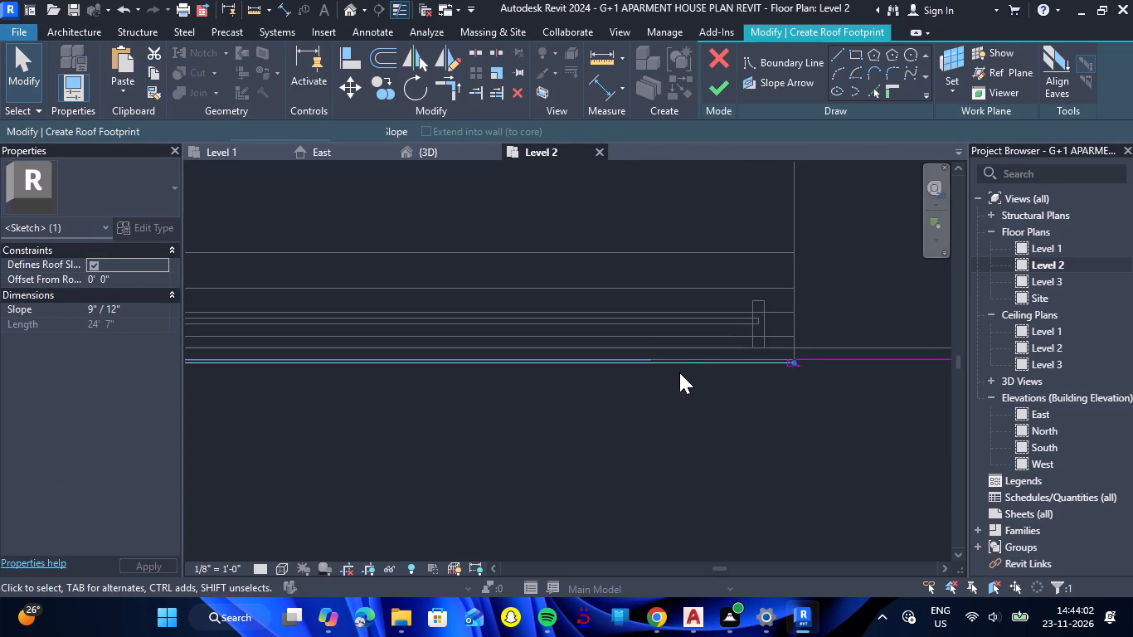
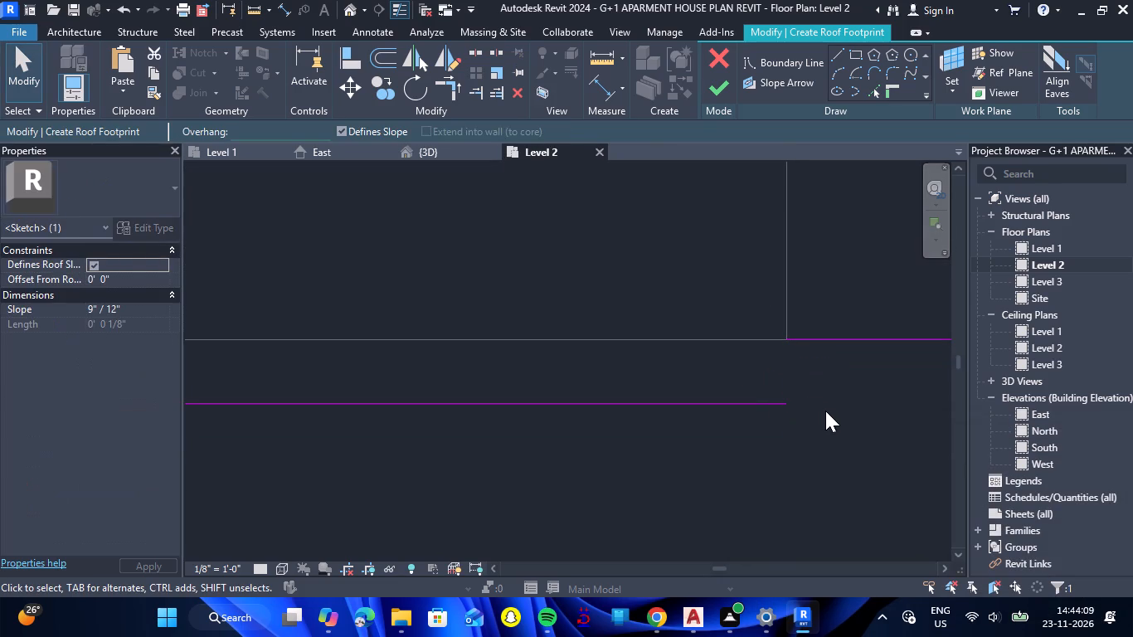
Nudge the southwest balcony's boundary line further north until it is collinear with the boundary along the stair bay's south edge.
left_click(696, 407)
key("Up")
key("Up")
key("Up")
key("Up")
key("Up")
key("Up")
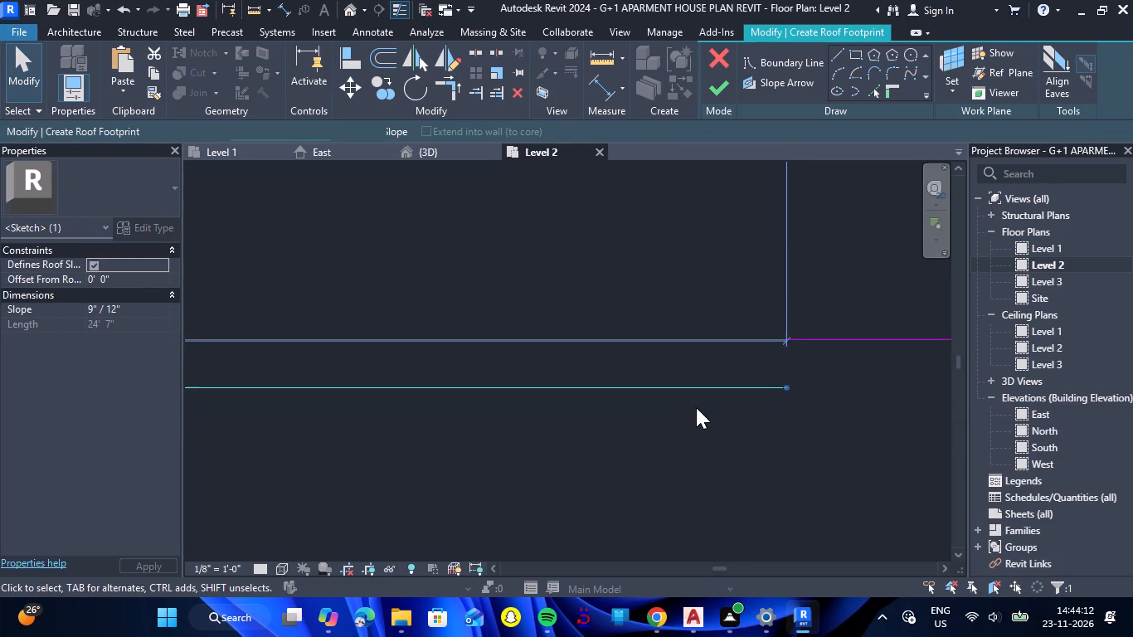
key("Up")
key("Up")
key("Up")
key("Up")
key("Up")
key("Up")
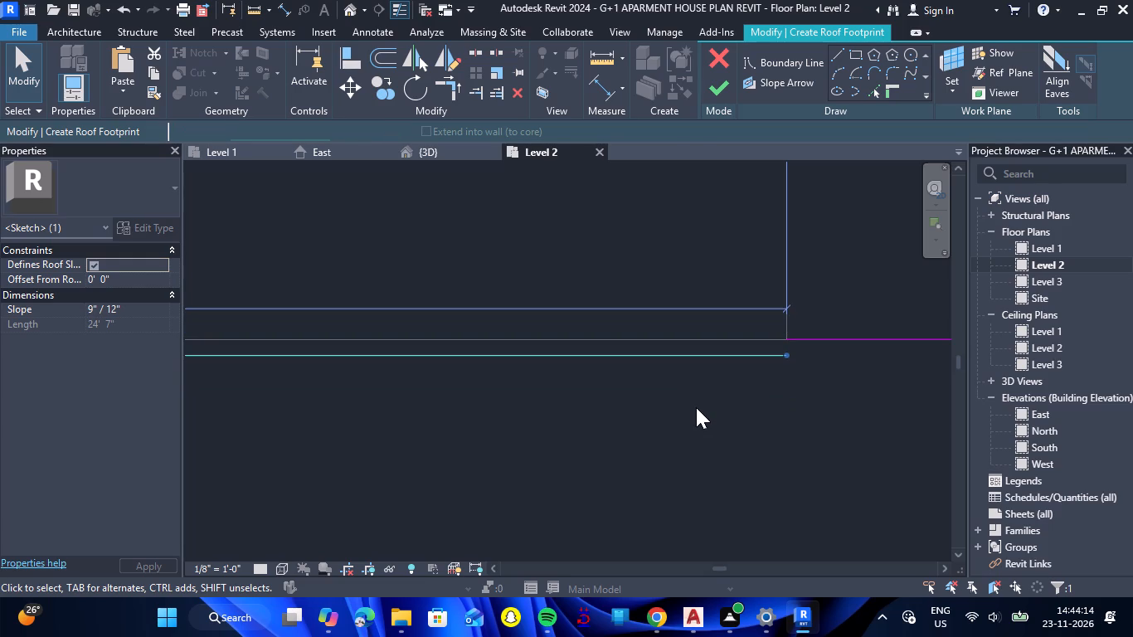
key("Up")
key("Up")
key("Up")
key("Up")
key("Escape")
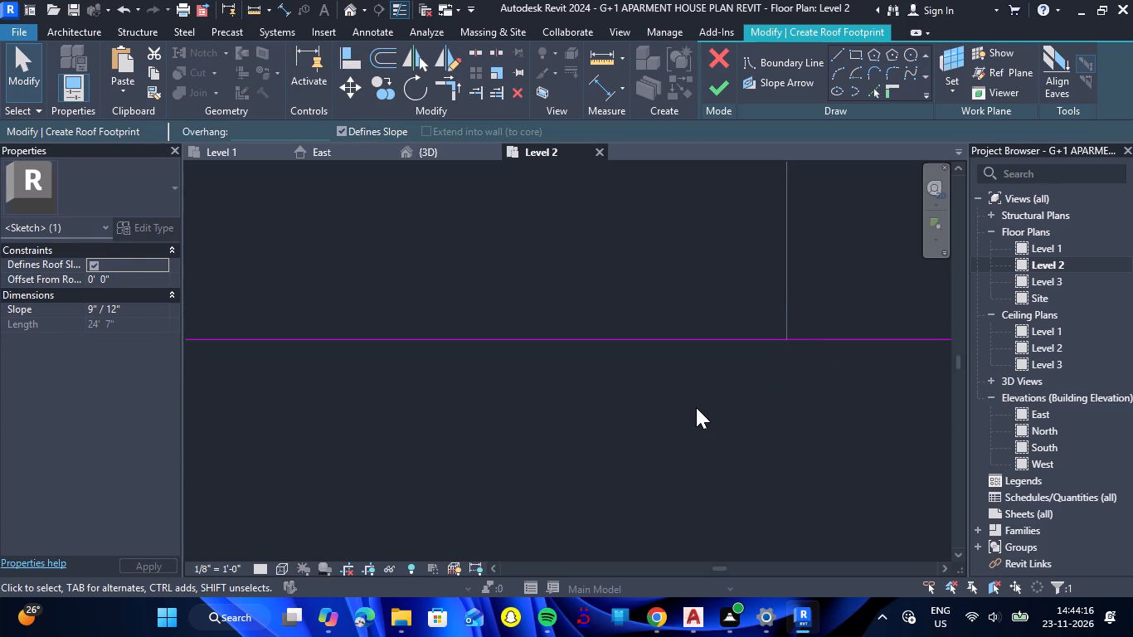
Select the short north-south roof boundary line along the stair bay's east edge, beside the southeast balcony.
scroll(562, 367, "down", 15)
scroll(542, 368, "down", 15)
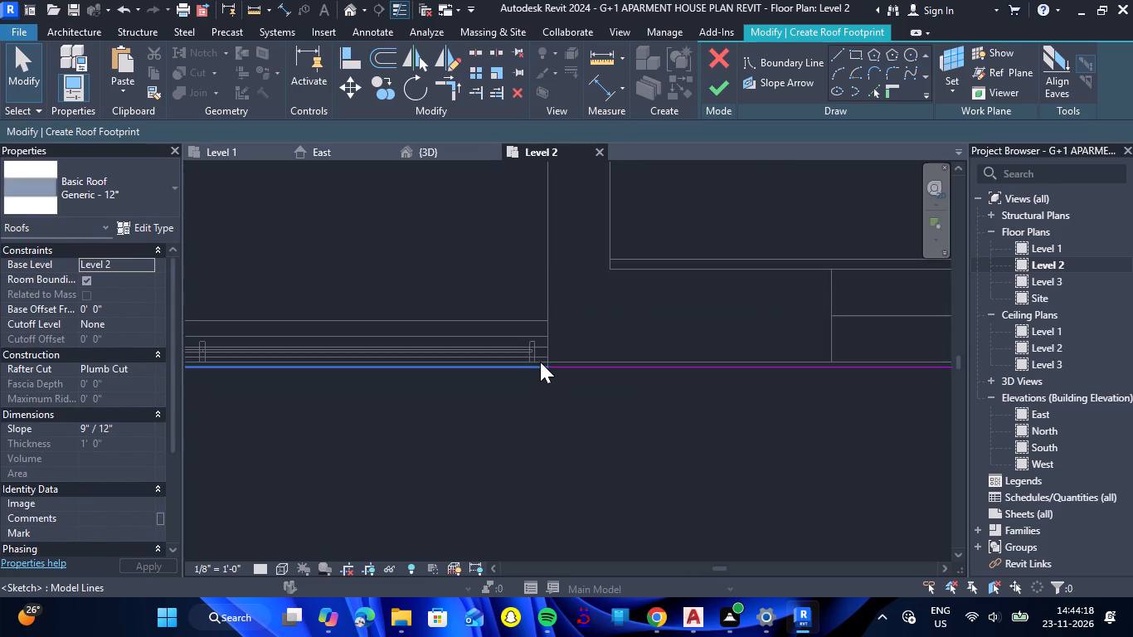
scroll(540, 362, "down", 15)
scroll(639, 334, "up", 8)
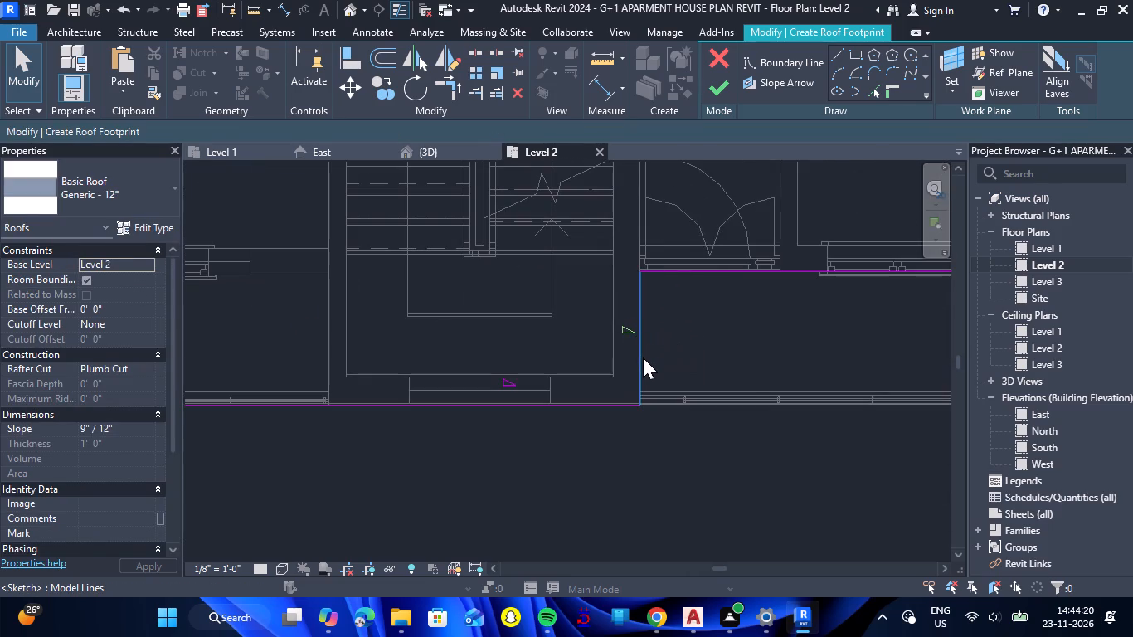
left_click(643, 357)
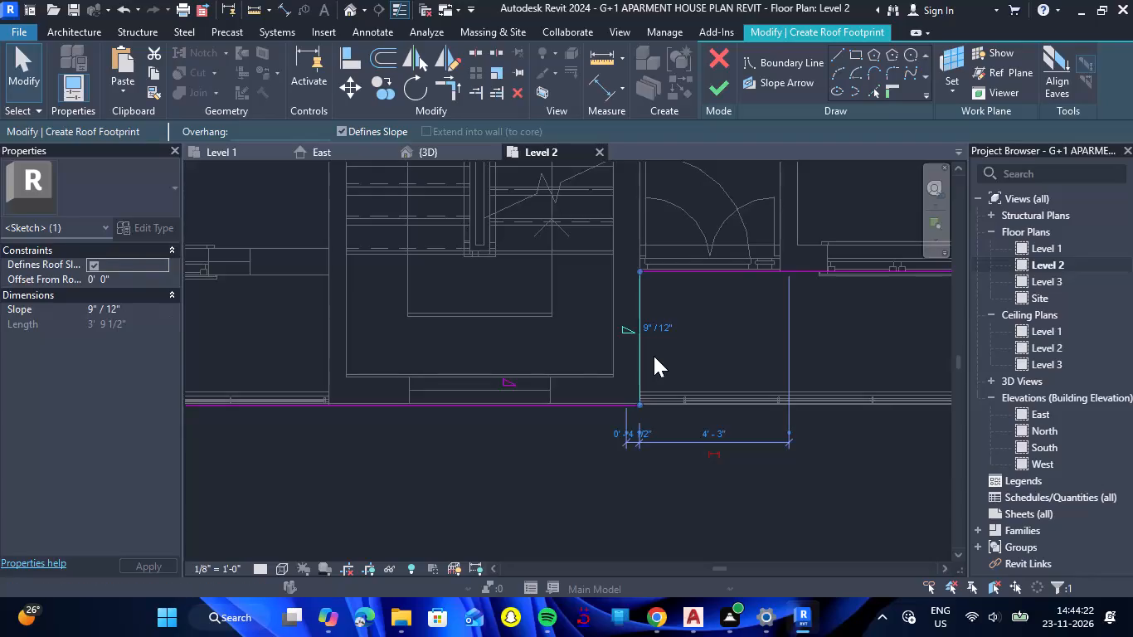
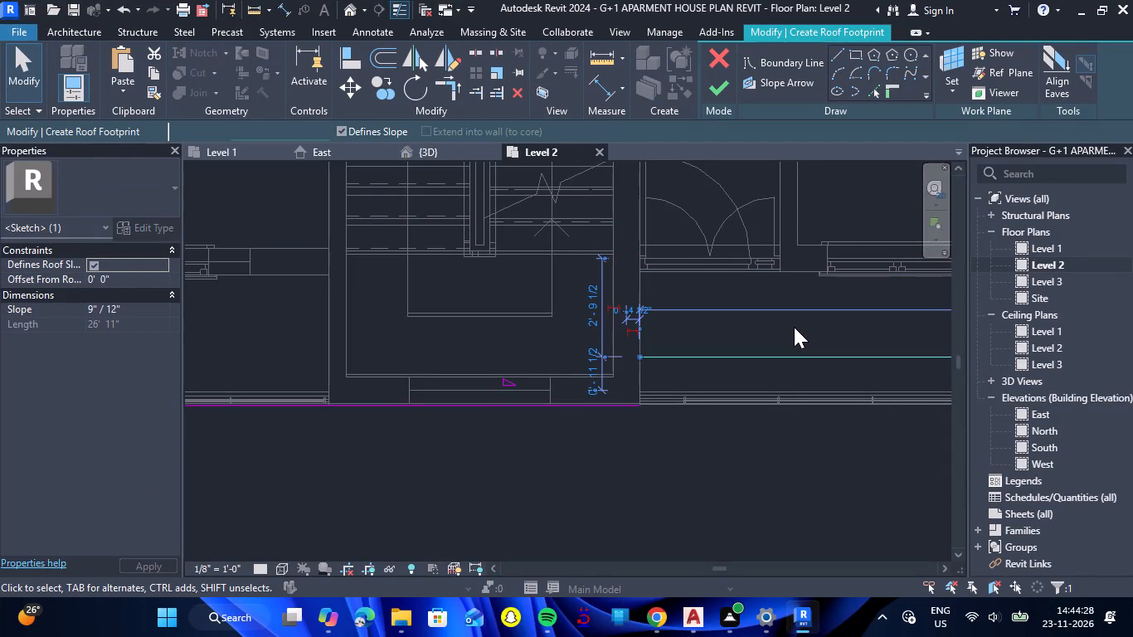
Nudge the southeast balcony's east-west roof boundary line south toward the boundary along the stair bay's south edge.
key("Down")
key("Down")
key("Down")
key("Down")
key("Down")
key("Down")
key("Down")
key("Down")
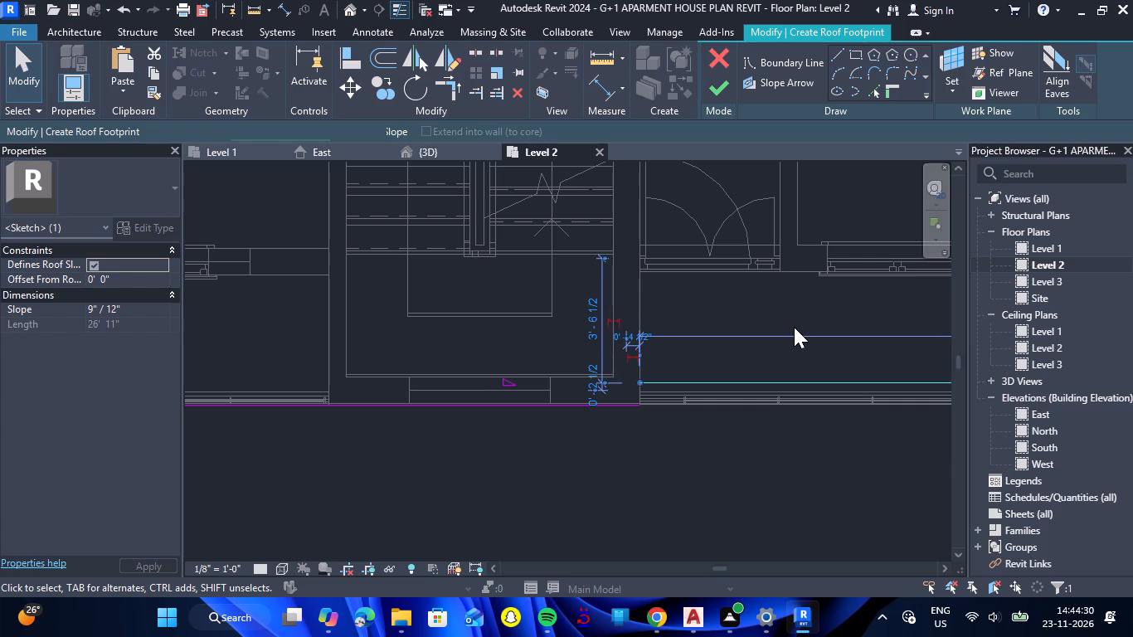
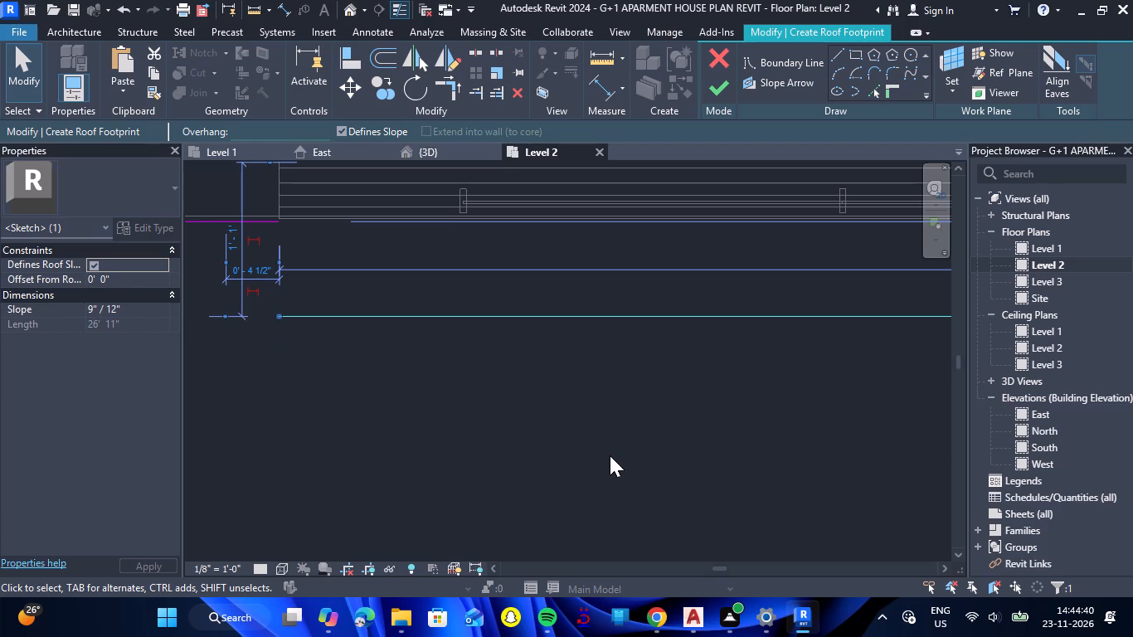
Nudge the selected east-west roof boundary line north toward the existing boundary line along the wall's south face.
key("Up")
key("Up")
key("Up")
key("Up")
key("Up")
key("Up")
key("Up")
key("Up")
key("Up")
key("Up")
key("Up")
key("Up")
key("Up")
key("Up")
key("Up")
key("Up")
key("Up")
key("Up")
key("Up")
key("Up")
key("Up")
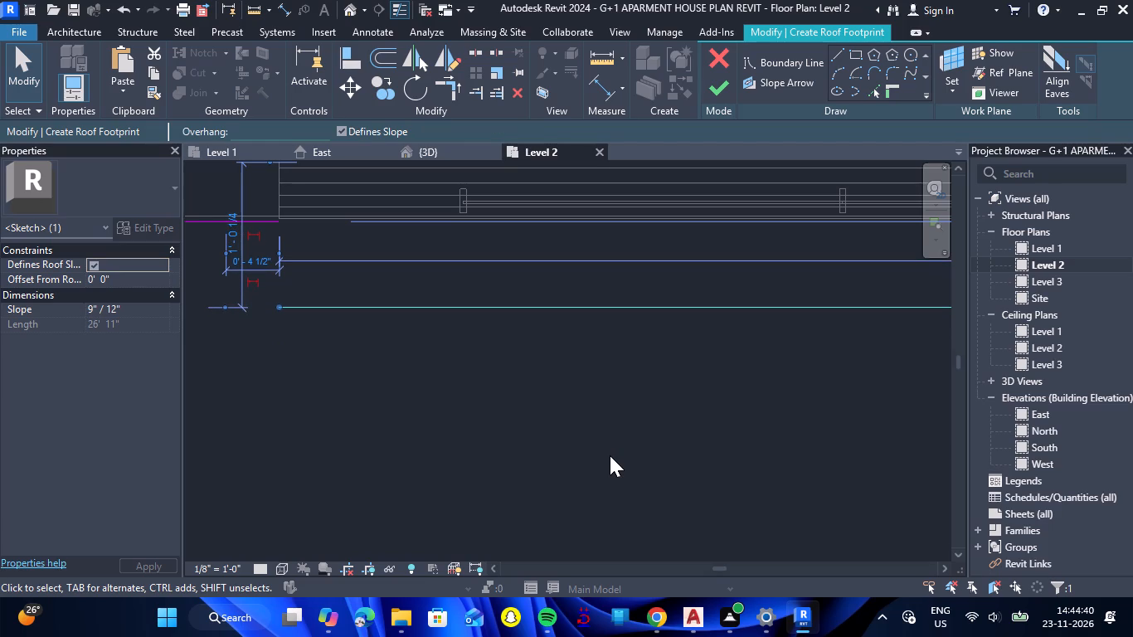
key("Up")
key("Up")
key("Up")
key("Up")
key("Up")
key("Up")
key("Up")
key("Up")
key("Up")
key("Up")
key("Up")
key("Up")
key("Up")
key("Up")
key("Up")
key("Up")
key("Up")
key("Up")
key("Up")
key("Up")
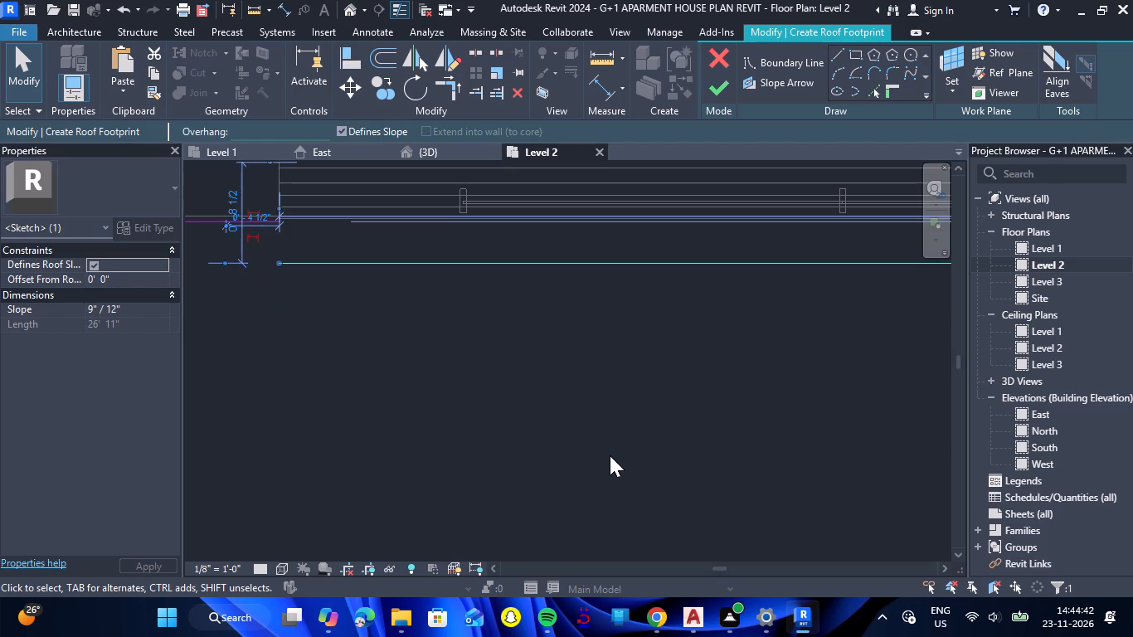
key("Up")
key("Up")
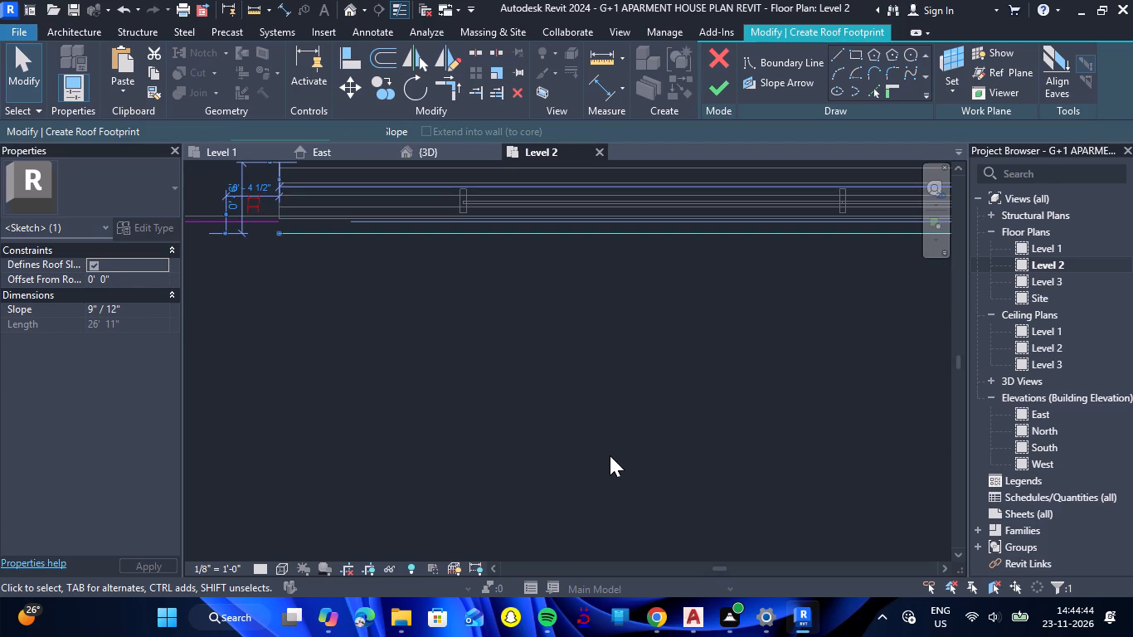
key("Up")
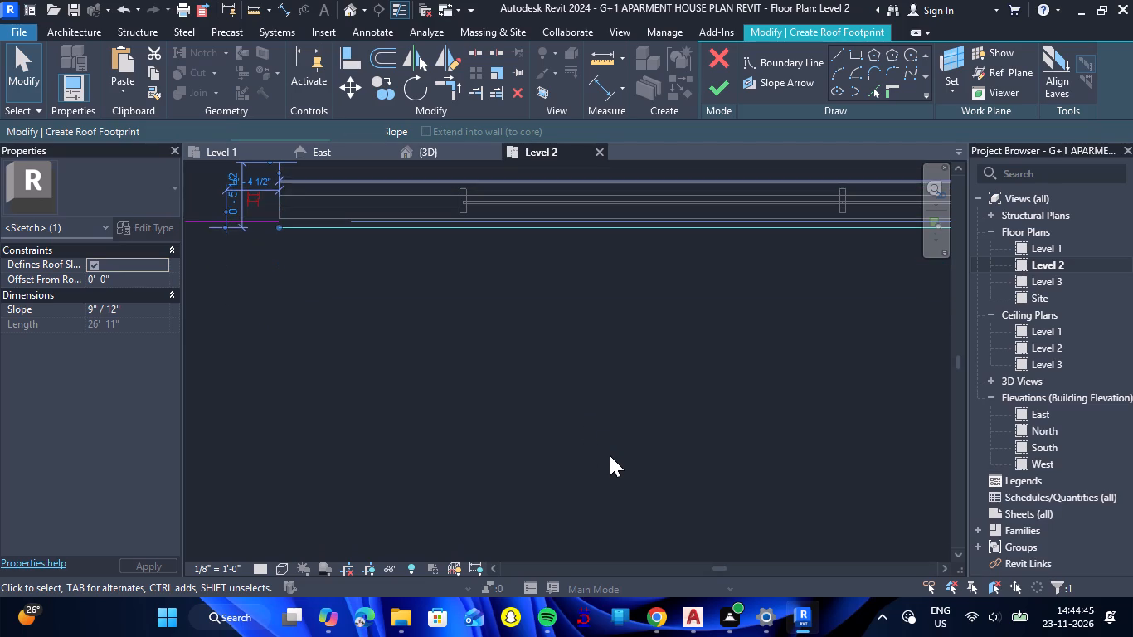
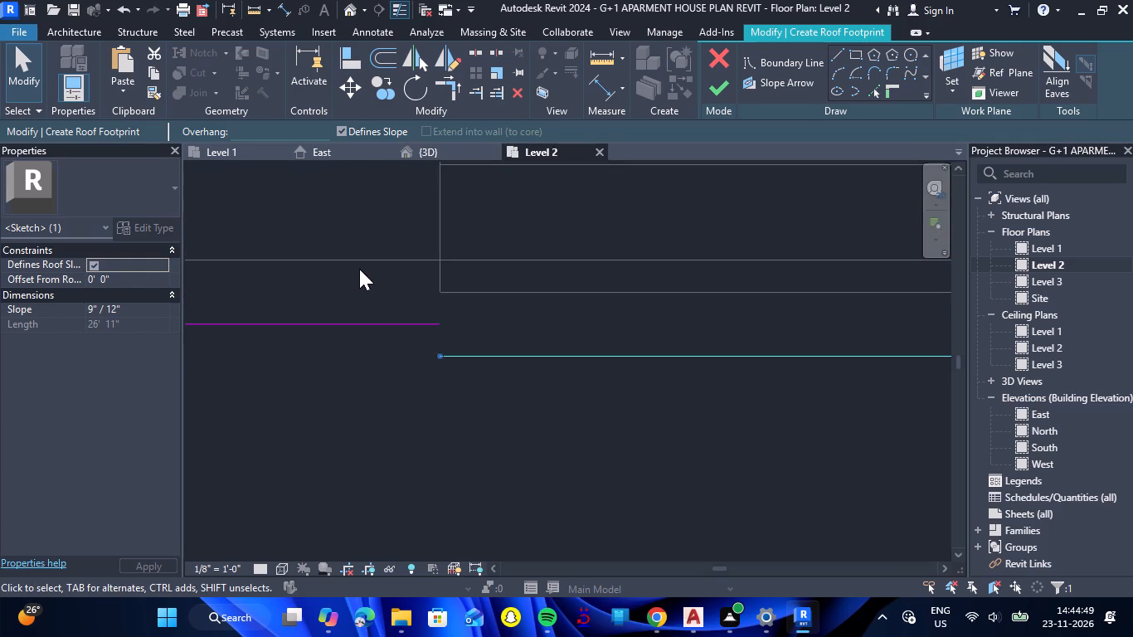
Nudge the selected east-west roof boundary line north until it lines up with the adjoining boundary line beside the staircase.
key("Up")
key("Up")
key("Up")
key("Up")
key("Up")
key("Up")
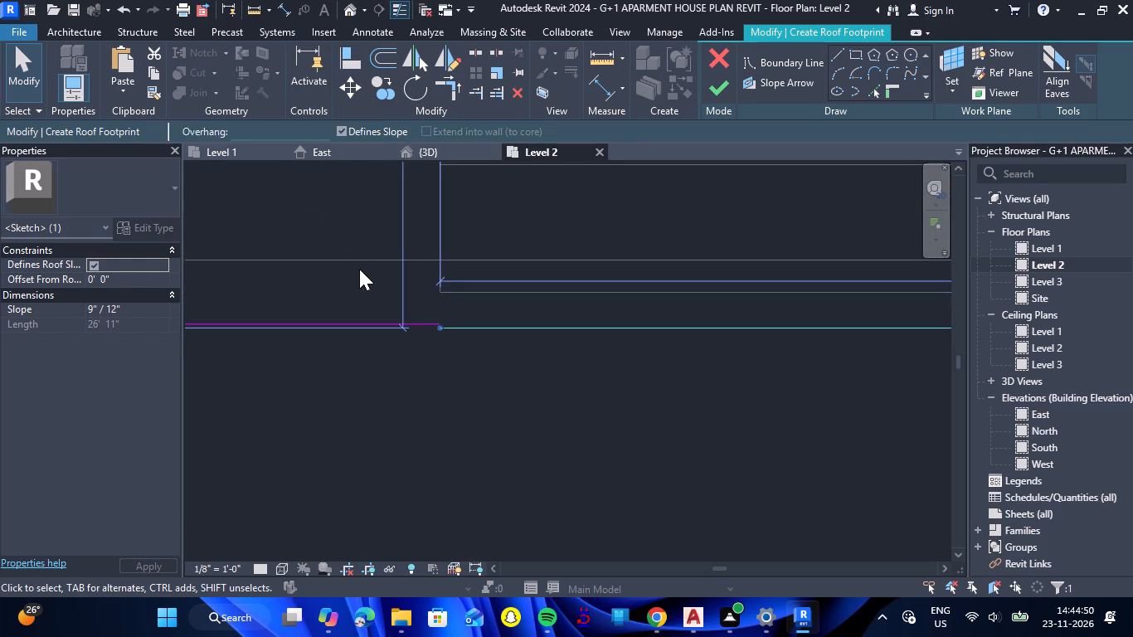
key("Up")
key("Escape")
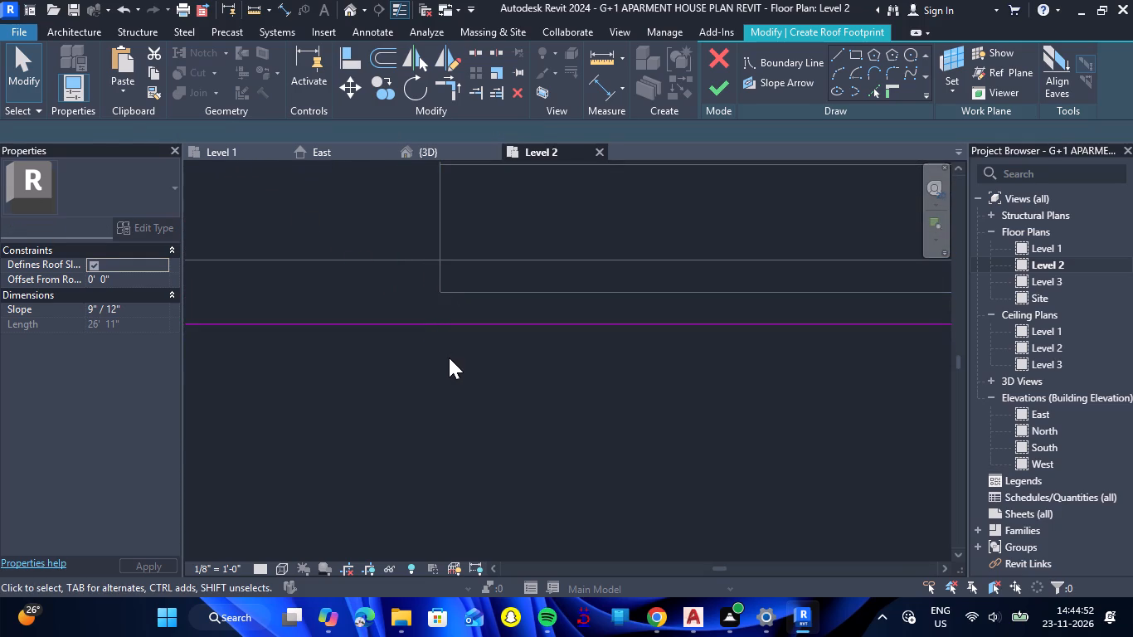
Check the junction of the aligned boundary lines and finish the roof footprint sketch.
scroll(436, 331, "up", 13)
scroll(450, 302, "down", 15)
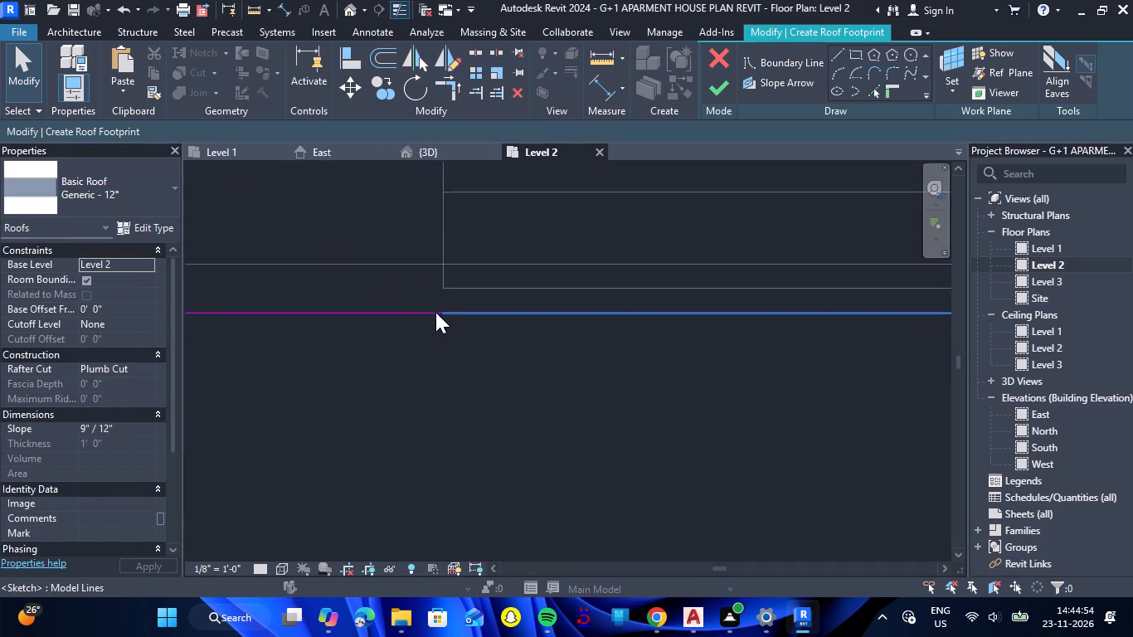
scroll(435, 312, "down", 12)
scroll(430, 322, "down", 20)
scroll(430, 322, "down", 1)
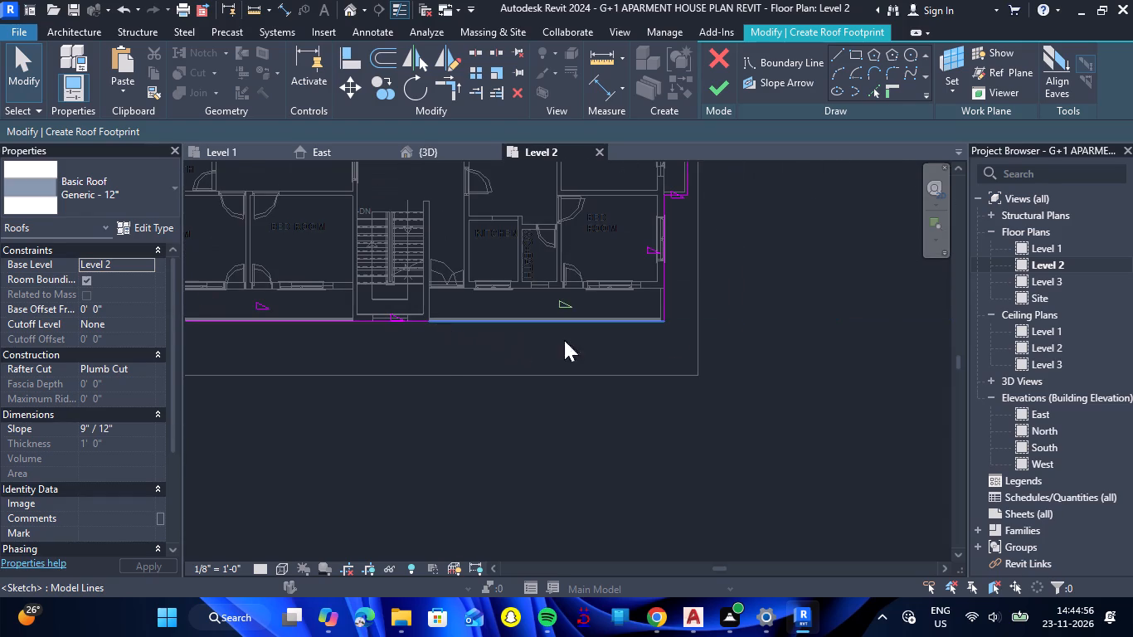
left_click(722, 94)
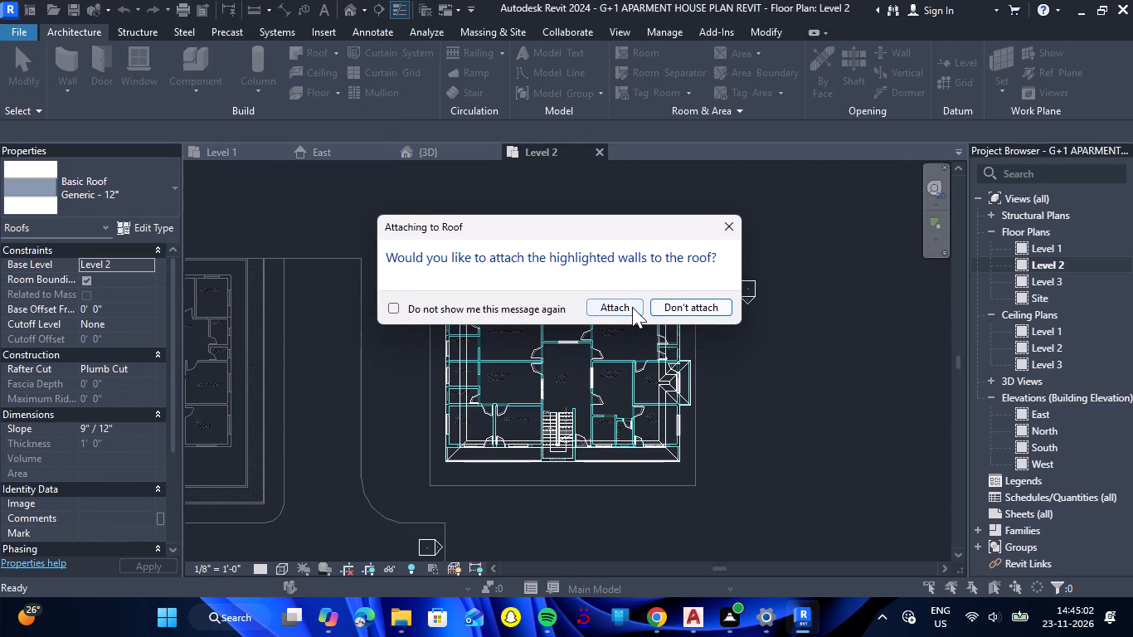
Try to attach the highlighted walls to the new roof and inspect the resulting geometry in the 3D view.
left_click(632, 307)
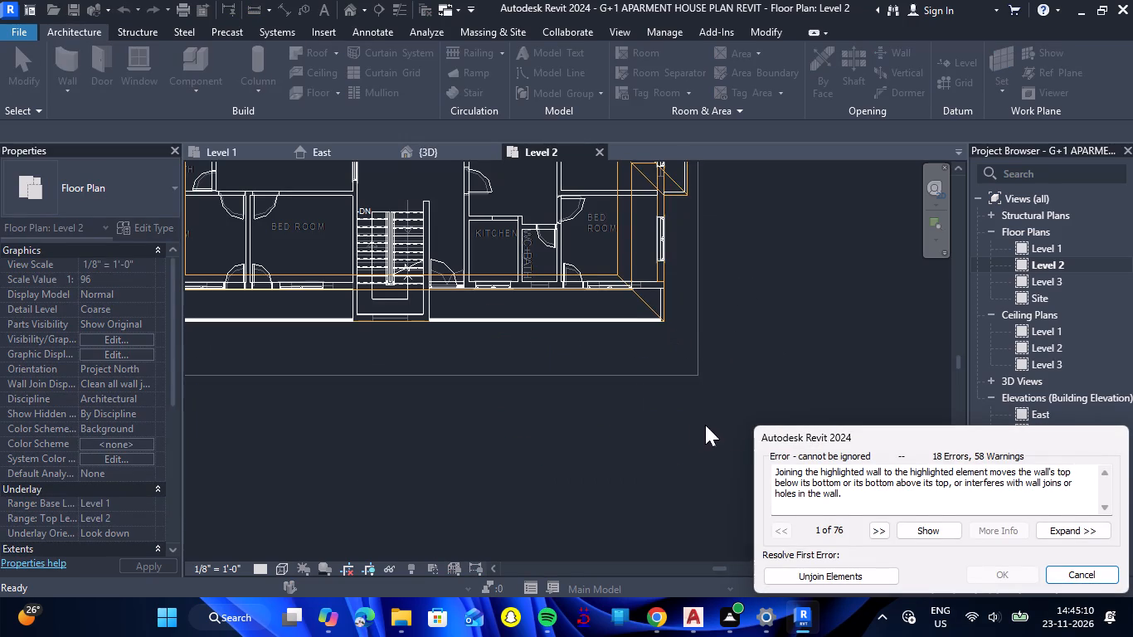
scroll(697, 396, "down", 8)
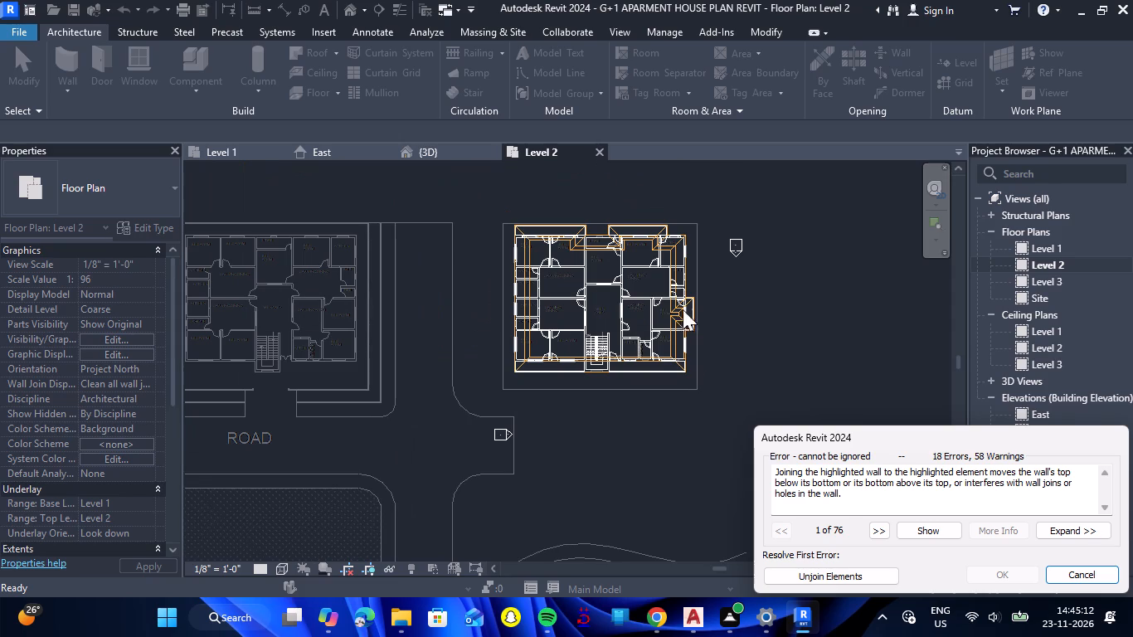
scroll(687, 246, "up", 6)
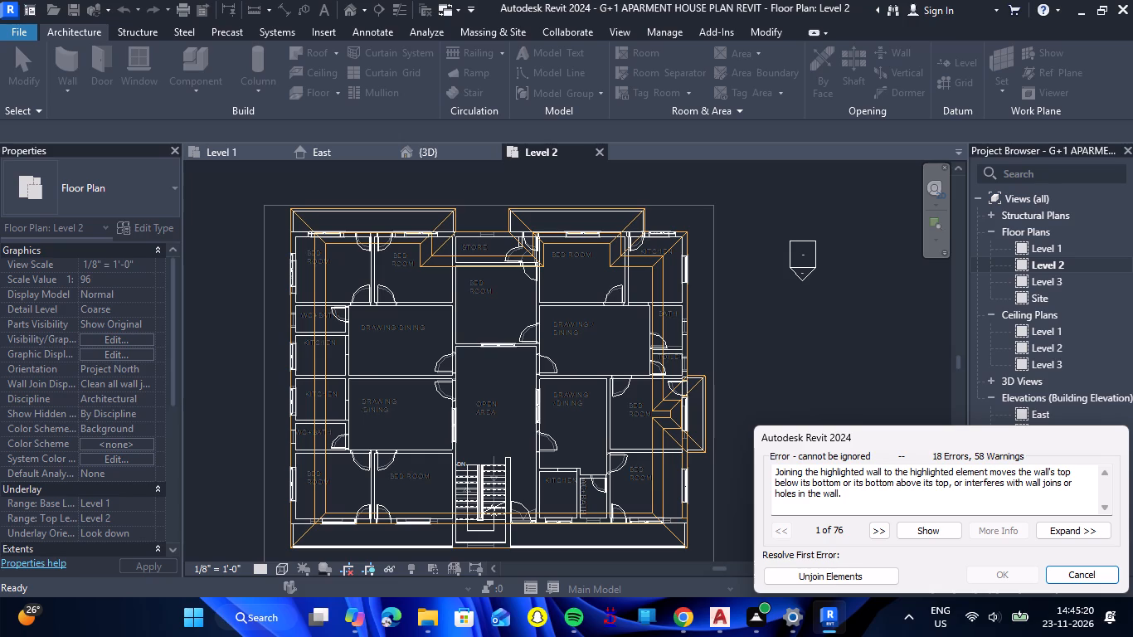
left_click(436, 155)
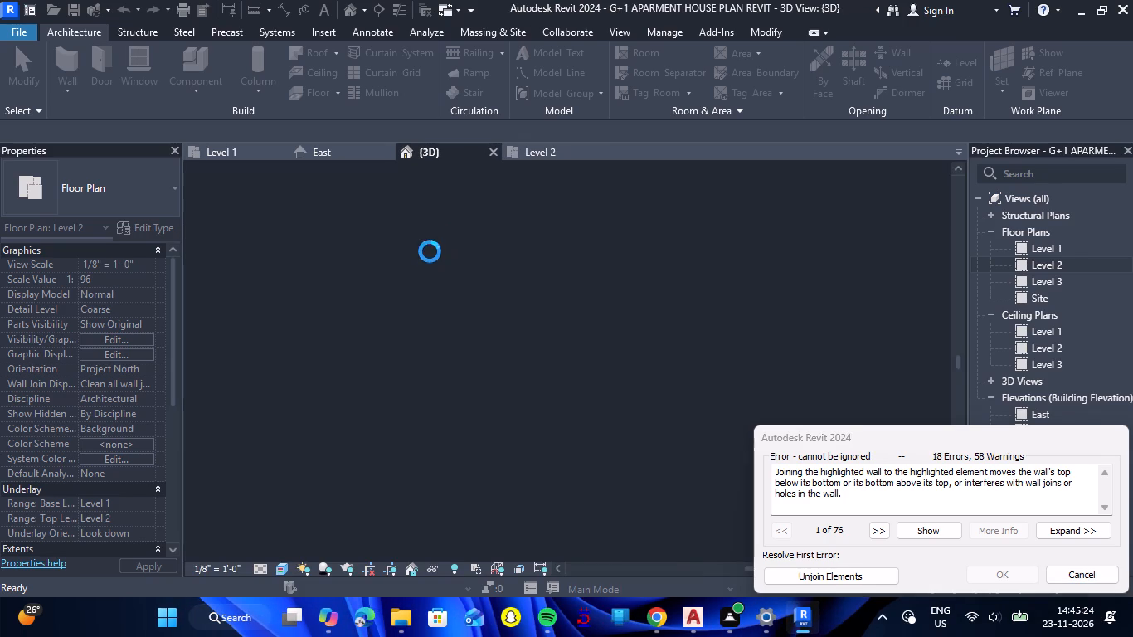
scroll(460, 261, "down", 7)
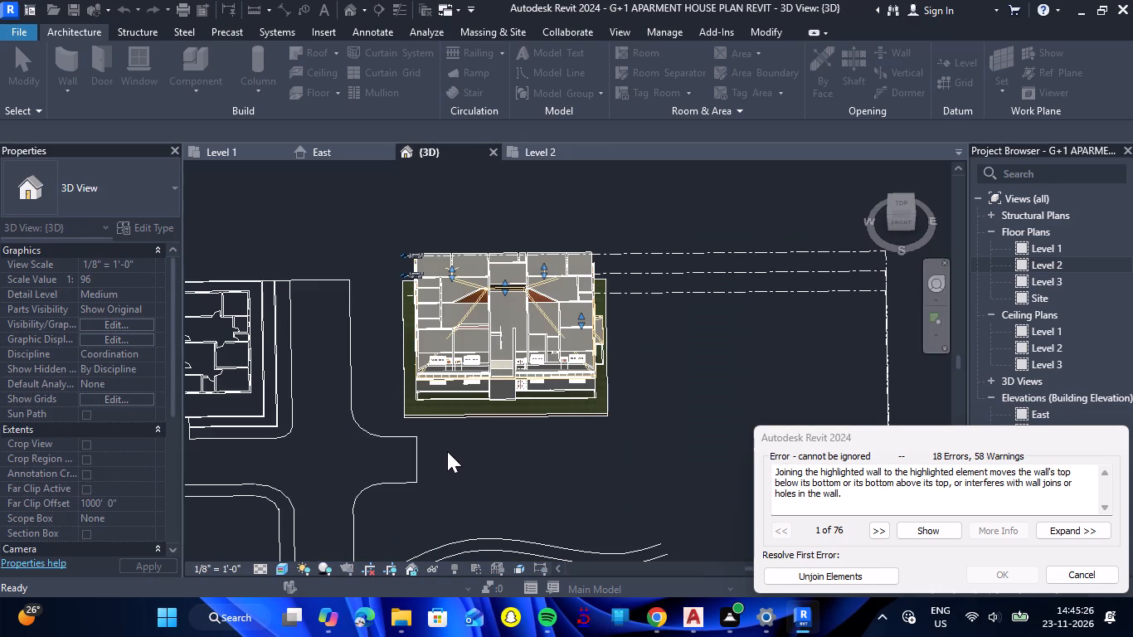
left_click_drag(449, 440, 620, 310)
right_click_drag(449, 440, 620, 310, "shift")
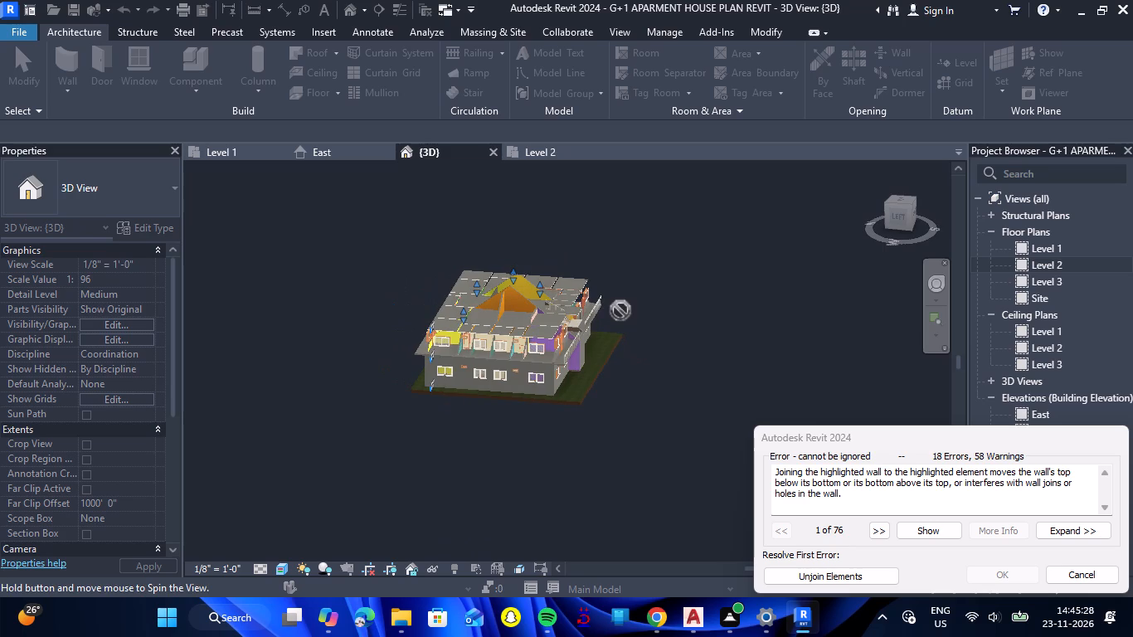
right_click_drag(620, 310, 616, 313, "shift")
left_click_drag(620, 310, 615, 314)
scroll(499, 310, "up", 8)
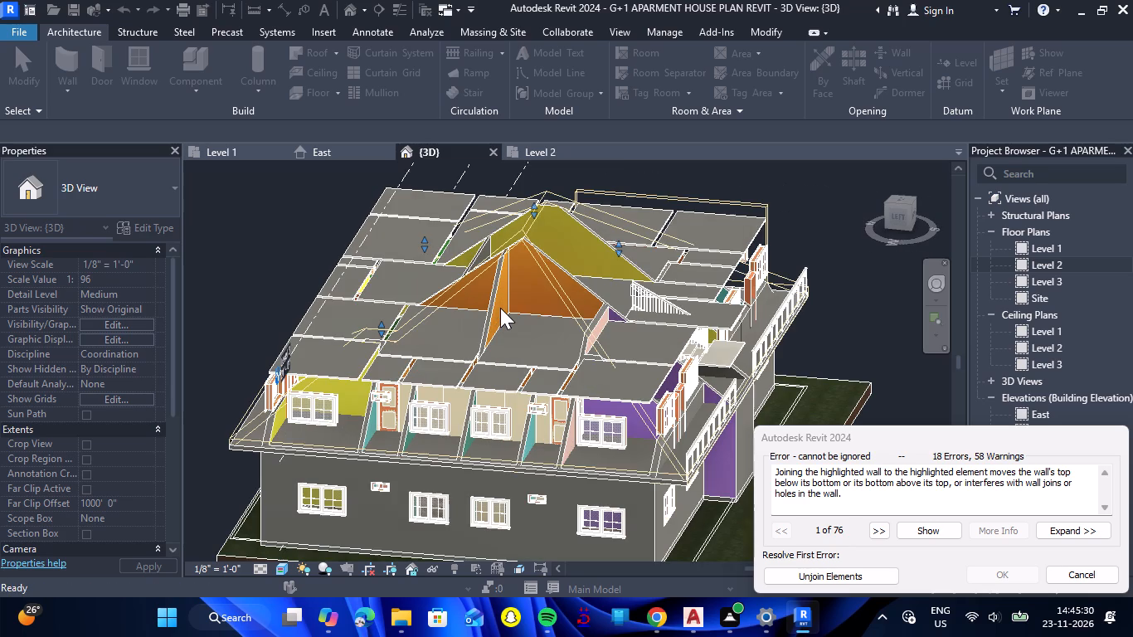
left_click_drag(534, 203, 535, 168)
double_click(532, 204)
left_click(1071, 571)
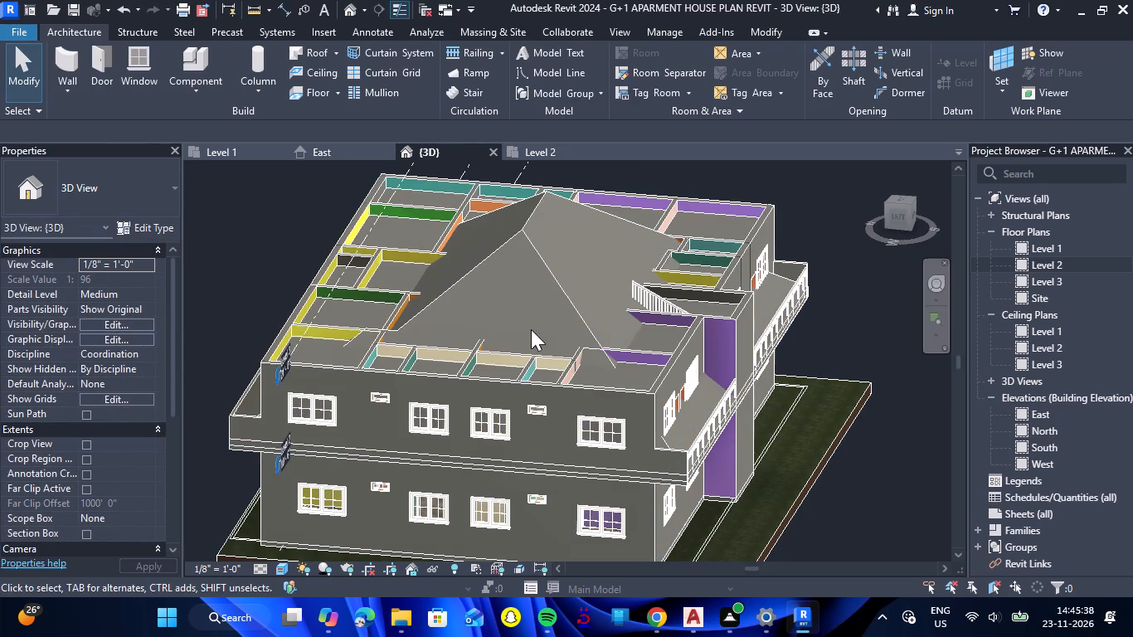
Set the hip roof's base level to Level 3.
left_click(595, 336)
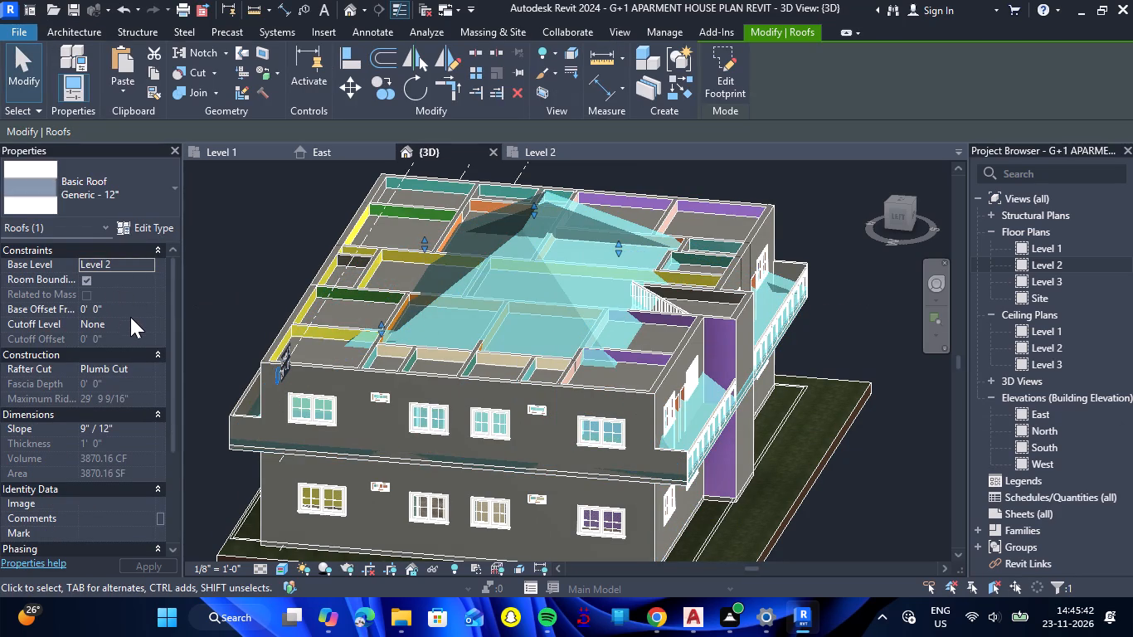
left_click(130, 313)
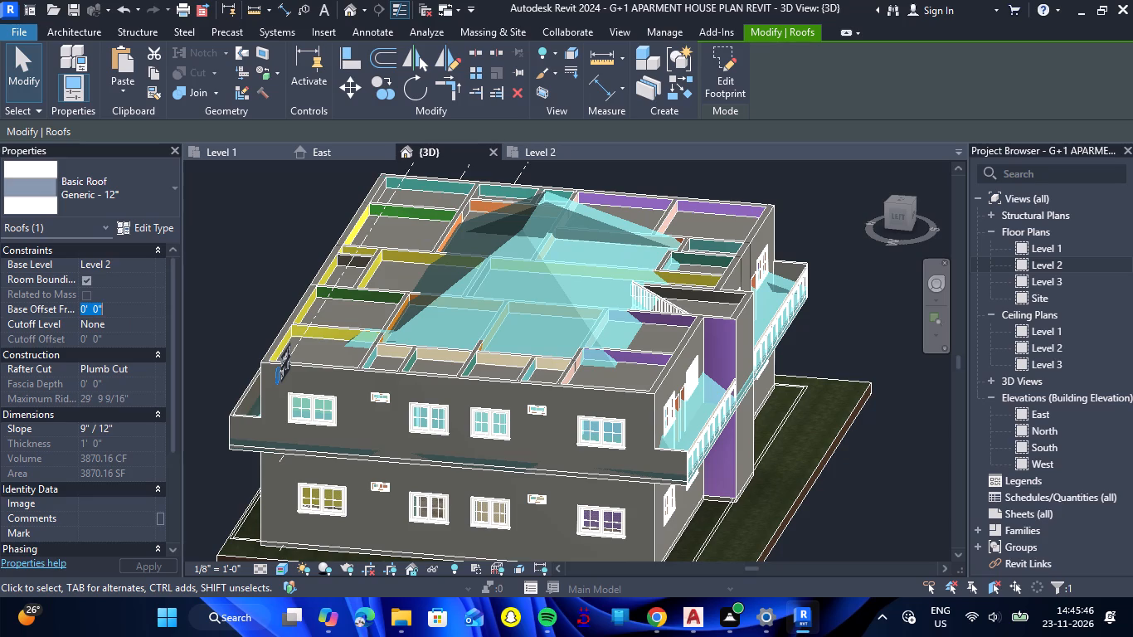
left_click(151, 264)
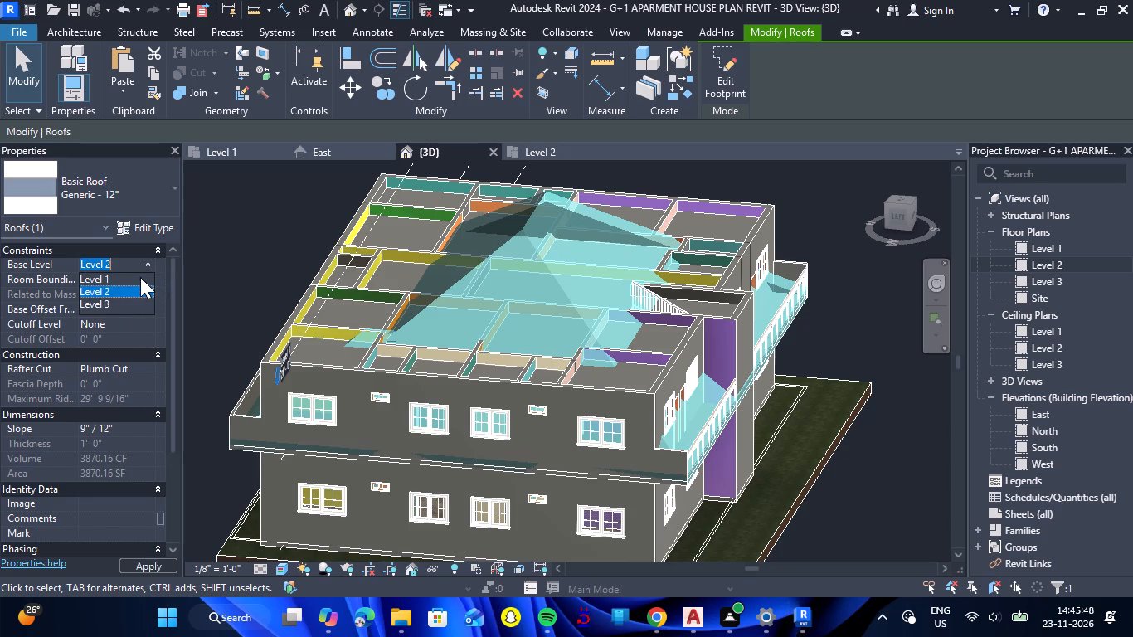
left_click(140, 277)
left_click(147, 261)
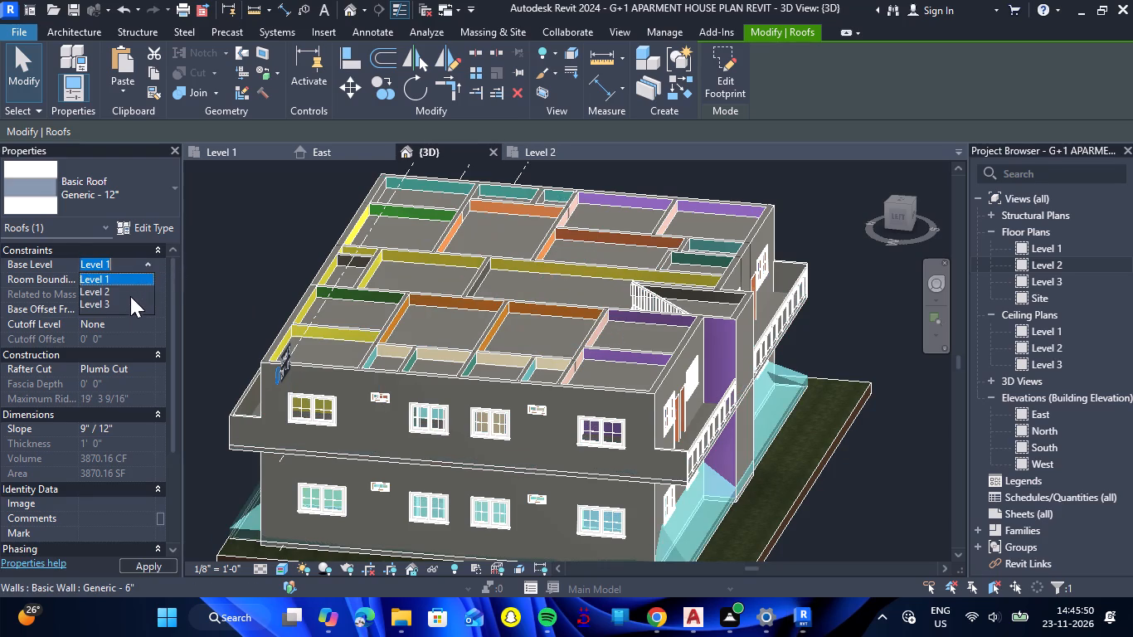
left_click(129, 297)
left_click(147, 264)
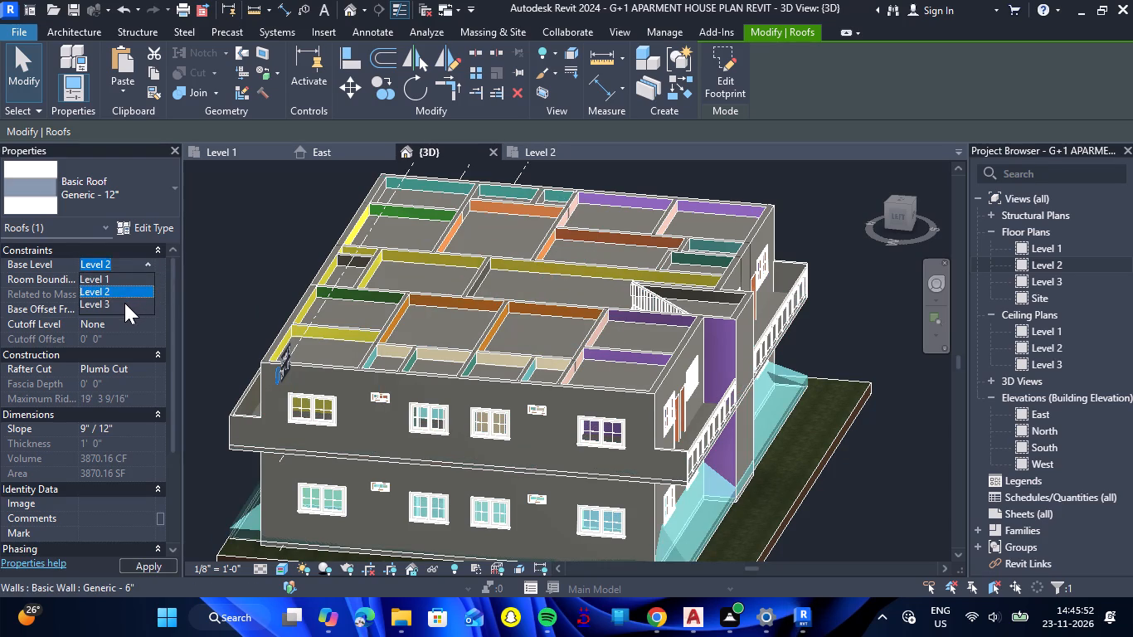
left_click(124, 303)
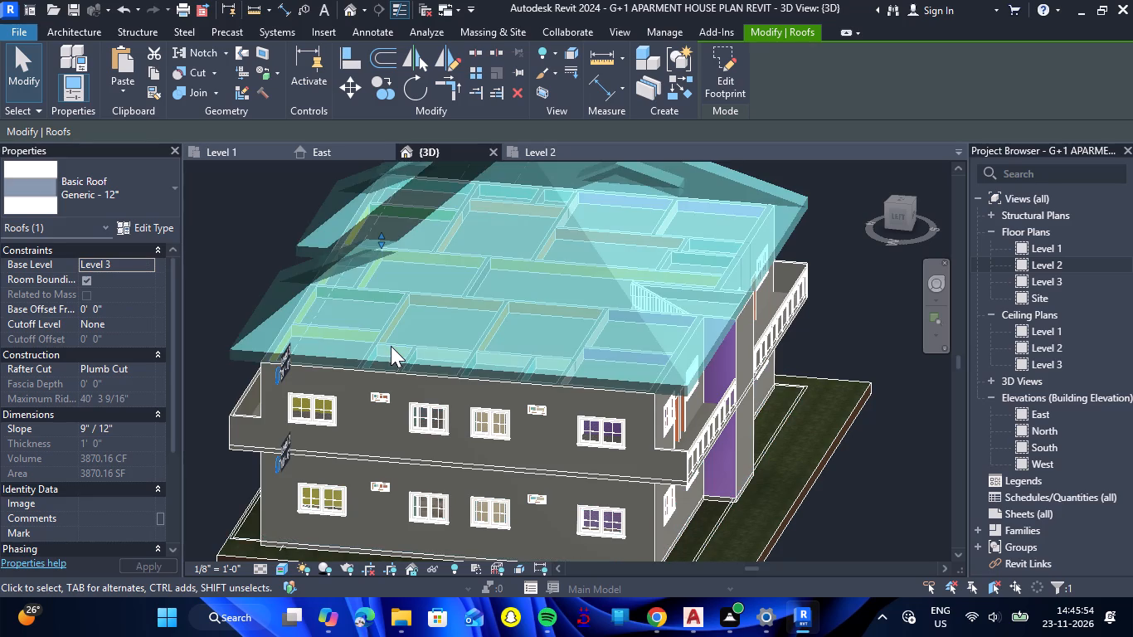
left_click(904, 421)
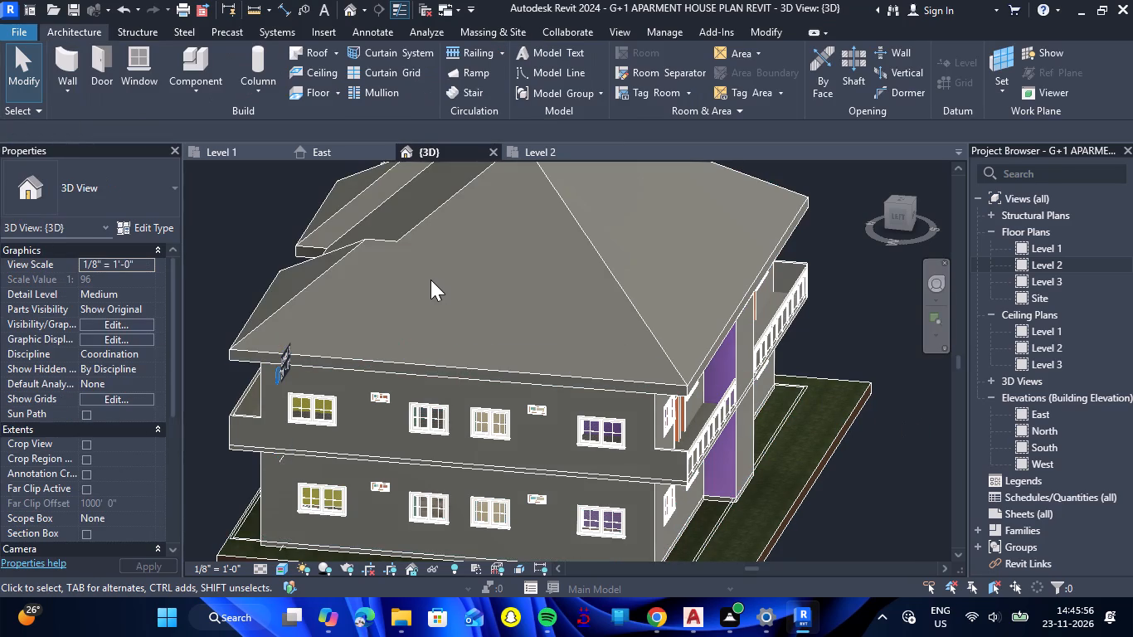
Examine the raised roof, the facades and the front balconies and stairwell walls from all sides of the building in 3D.
scroll(430, 280, "down", 6)
left_click_drag(257, 376, 312, 386, "shift")
right_click_drag(257, 376, 312, 386, "shift")
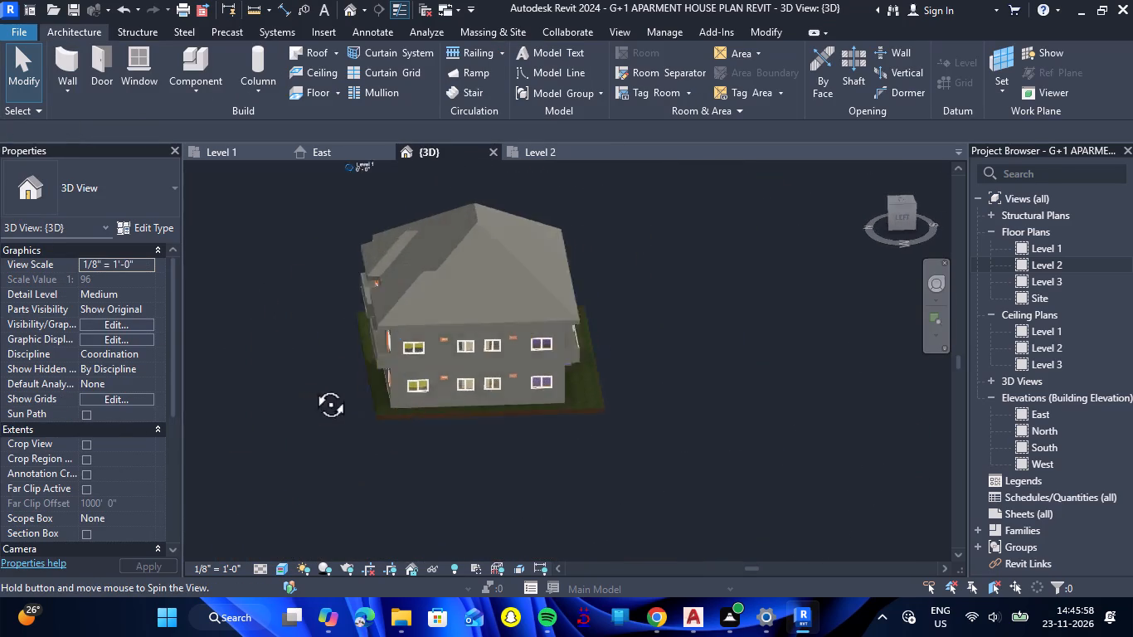
left_click_drag(312, 386, 593, 366, "shift")
right_click_drag(312, 386, 593, 366, "shift")
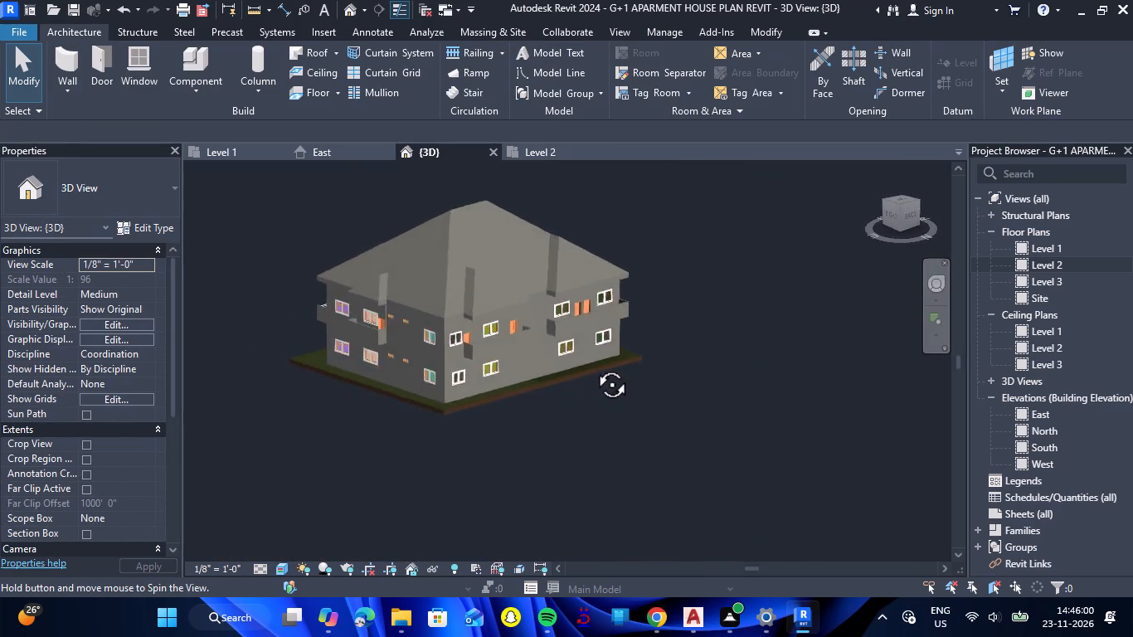
right_click_drag(593, 366, 675, 376, "shift")
left_click_drag(593, 366, 675, 376, "shift")
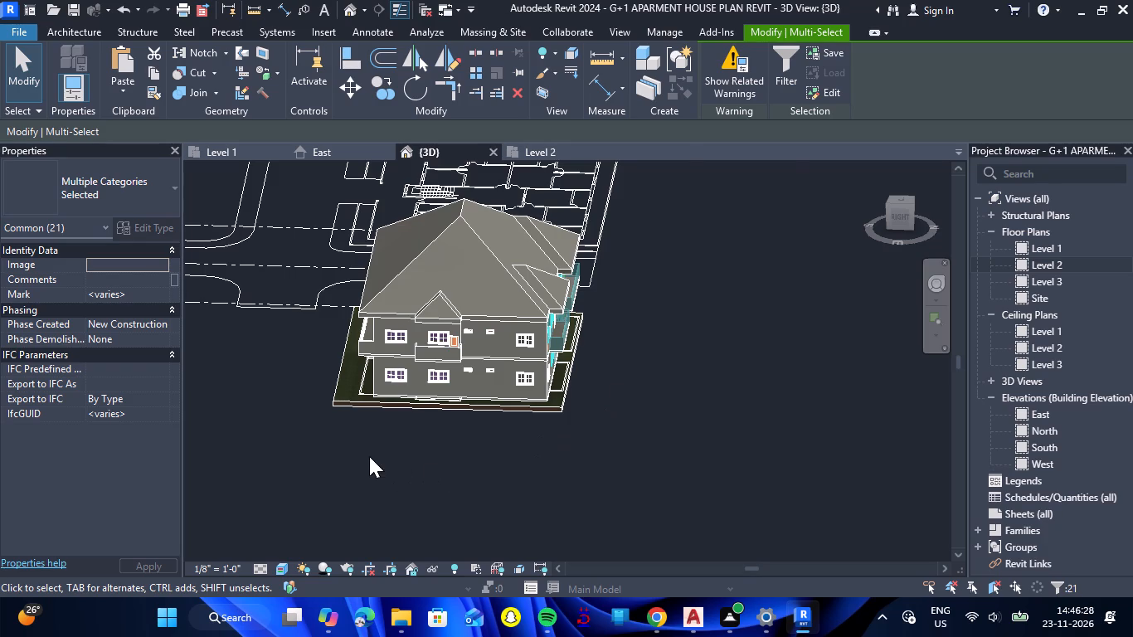
scroll(366, 454, "up", 5)
scroll(443, 435, "down", 1)
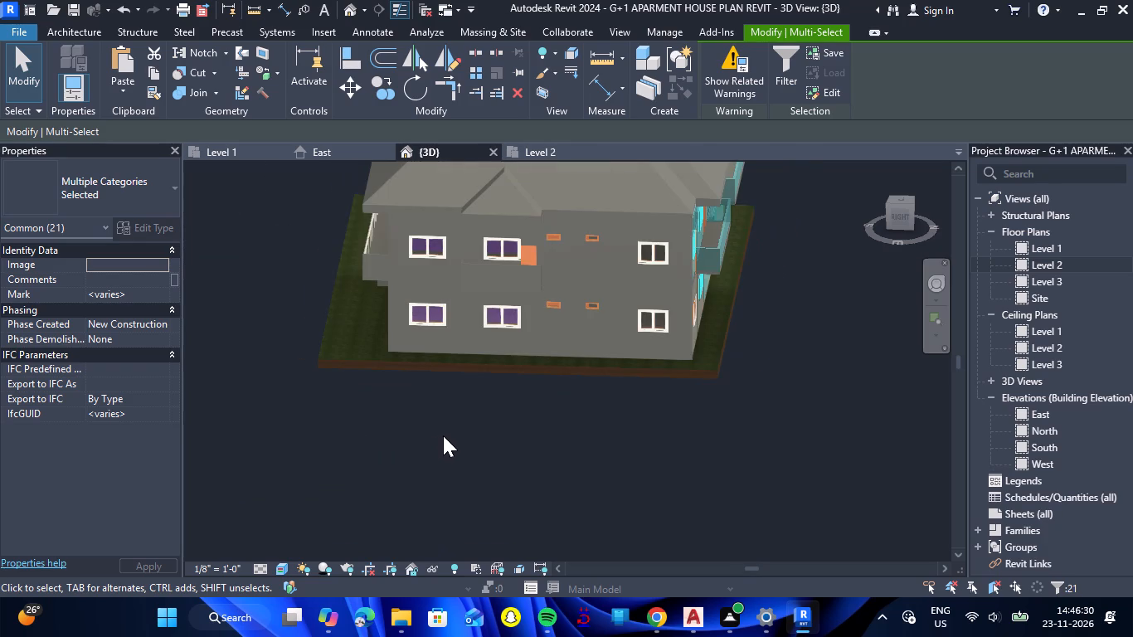
scroll(504, 450, "down", 1)
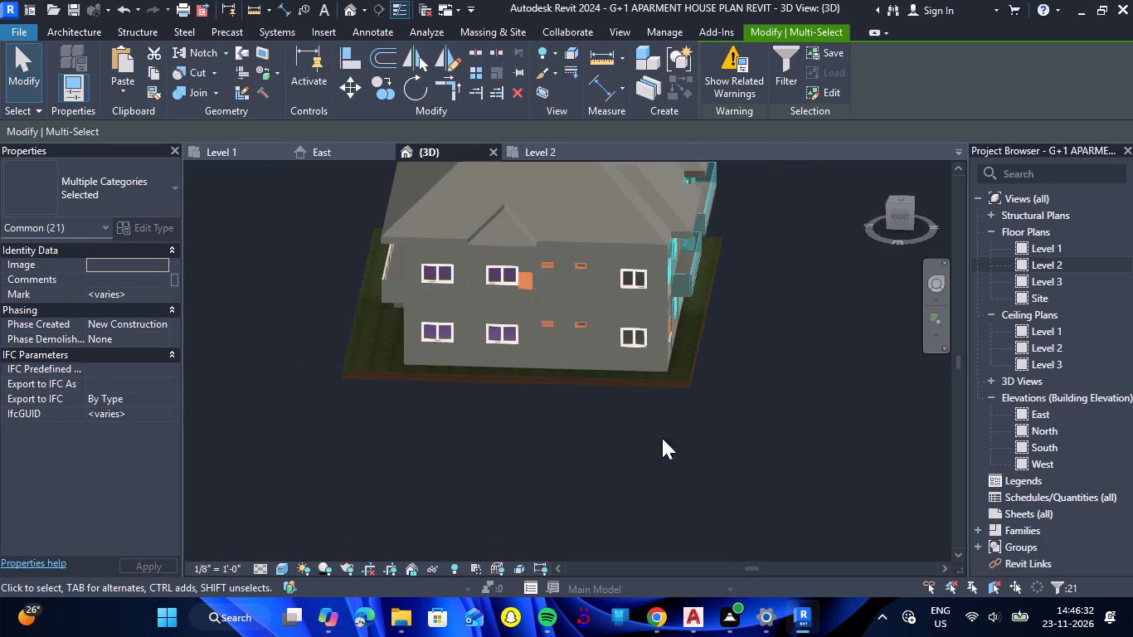
left_click(741, 421)
left_click_drag(706, 439, 669, 448, "shift")
right_click_drag(706, 439, 669, 448, "shift")
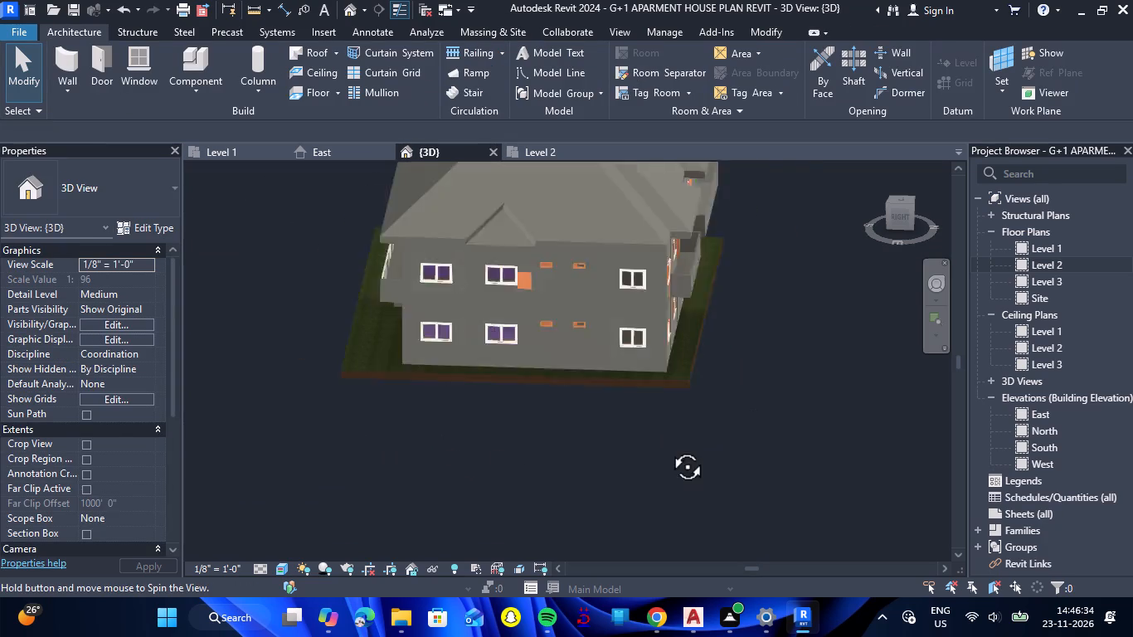
left_click_drag(669, 448, 258, 418, "shift")
right_click_drag(669, 448, 258, 418, "shift")
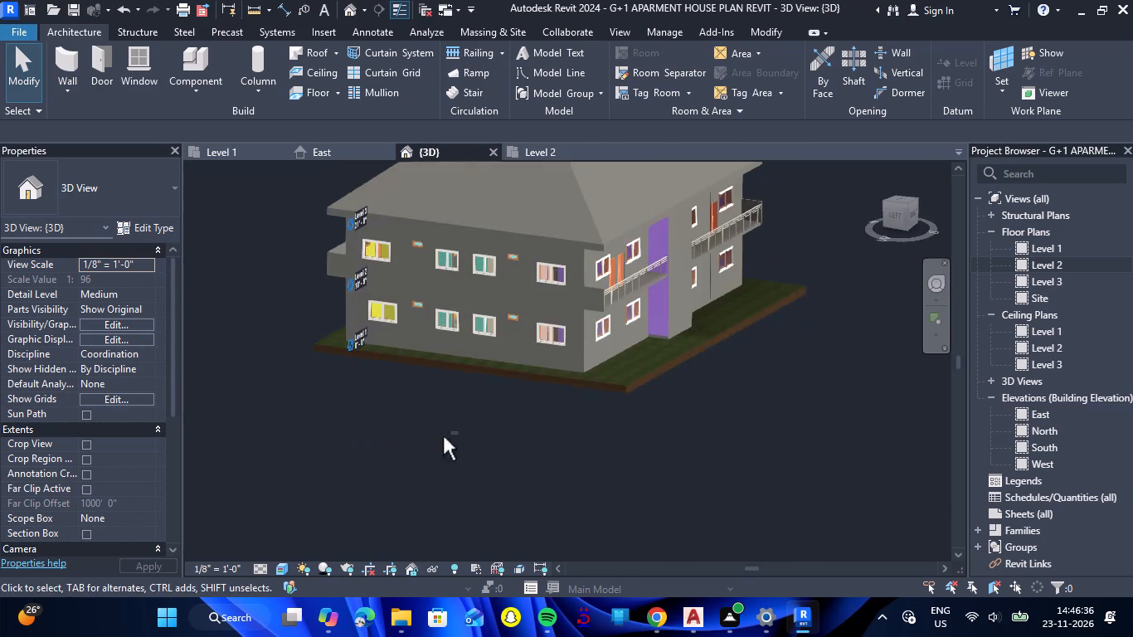
left_click_drag(836, 365, 775, 391)
right_click(781, 389, "shift")
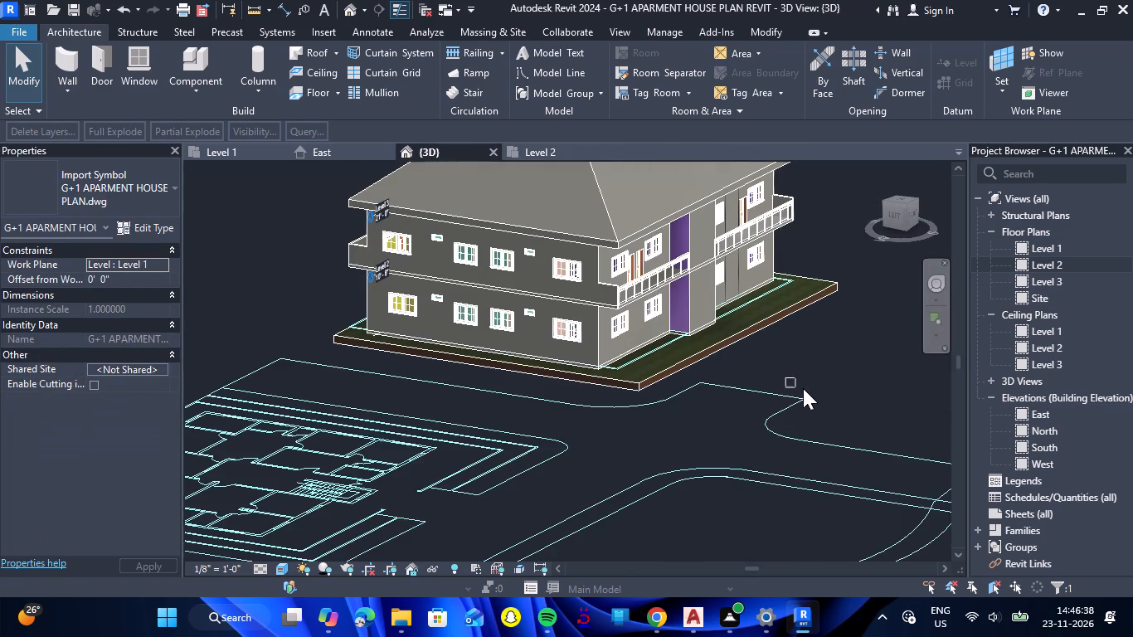
key("Escape")
key("Escape")
key("Escape")
key("Escape")
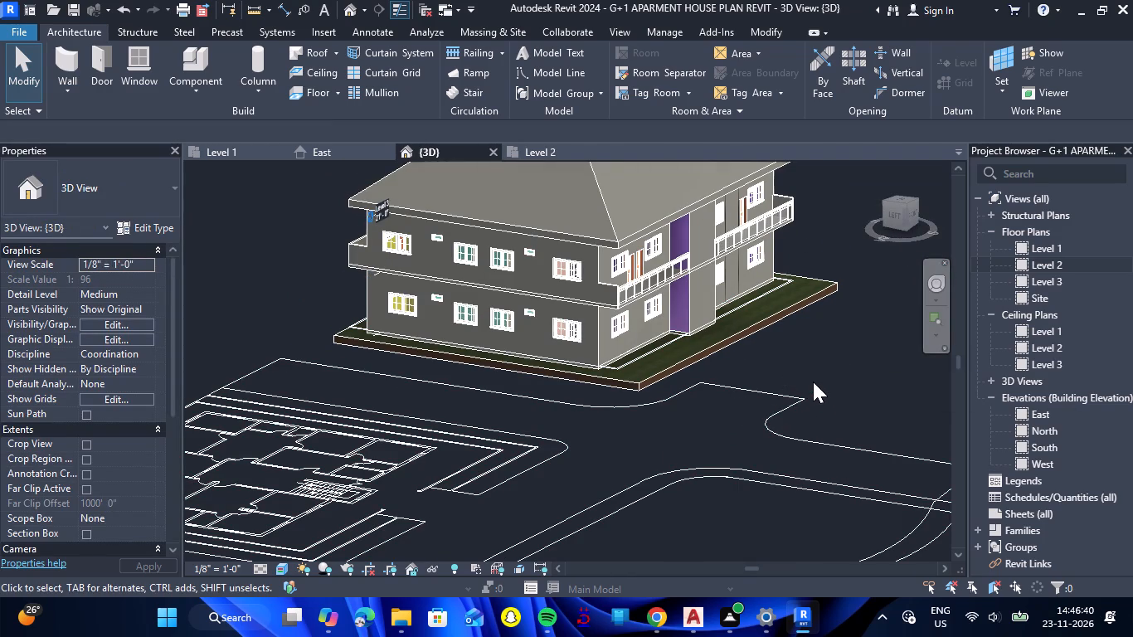
key("Escape")
right_click_drag(833, 360, 727, 372, "shift")
left_click_drag(833, 360, 727, 372, "shift")
scroll(557, 365, "down", 6)
scroll(810, 377, "up", 6)
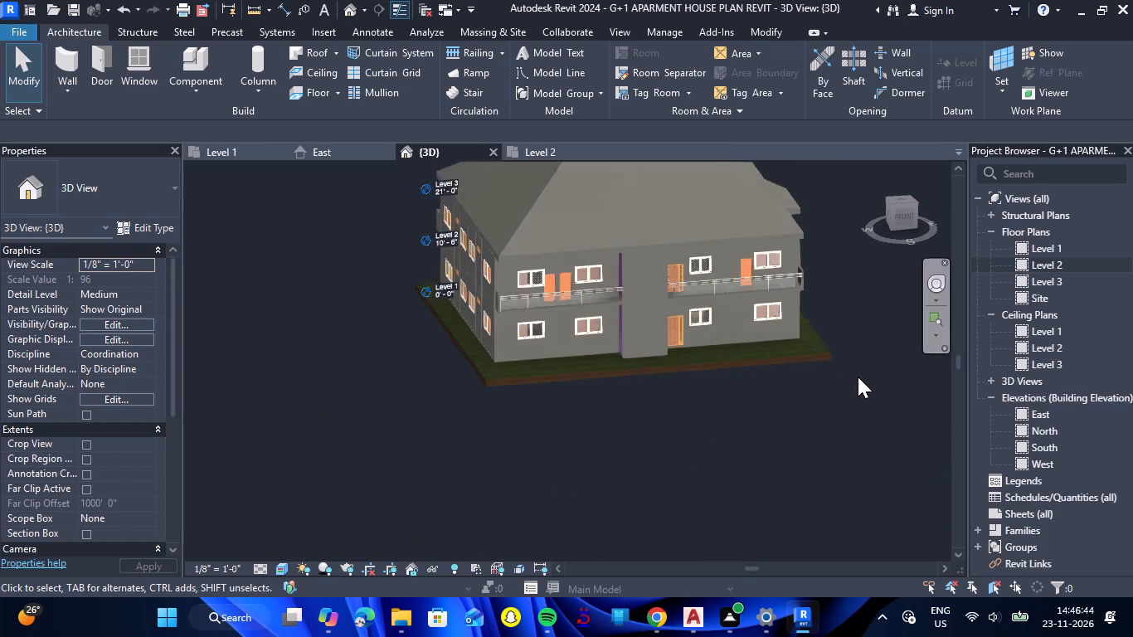
scroll(540, 256, "up", 2)
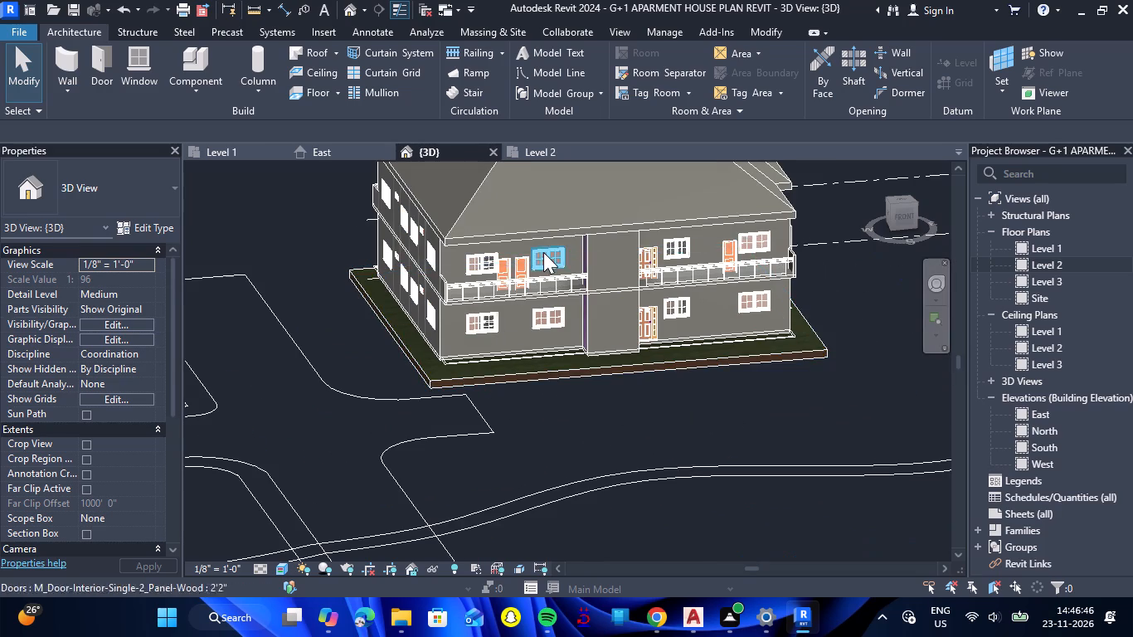
scroll(543, 252, "up", 4)
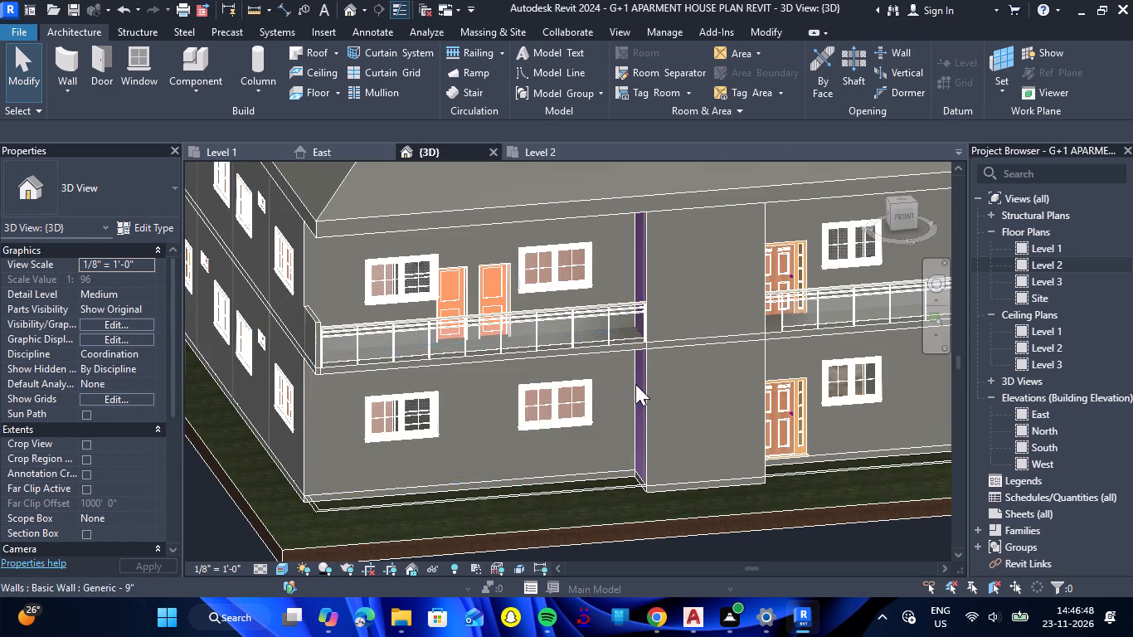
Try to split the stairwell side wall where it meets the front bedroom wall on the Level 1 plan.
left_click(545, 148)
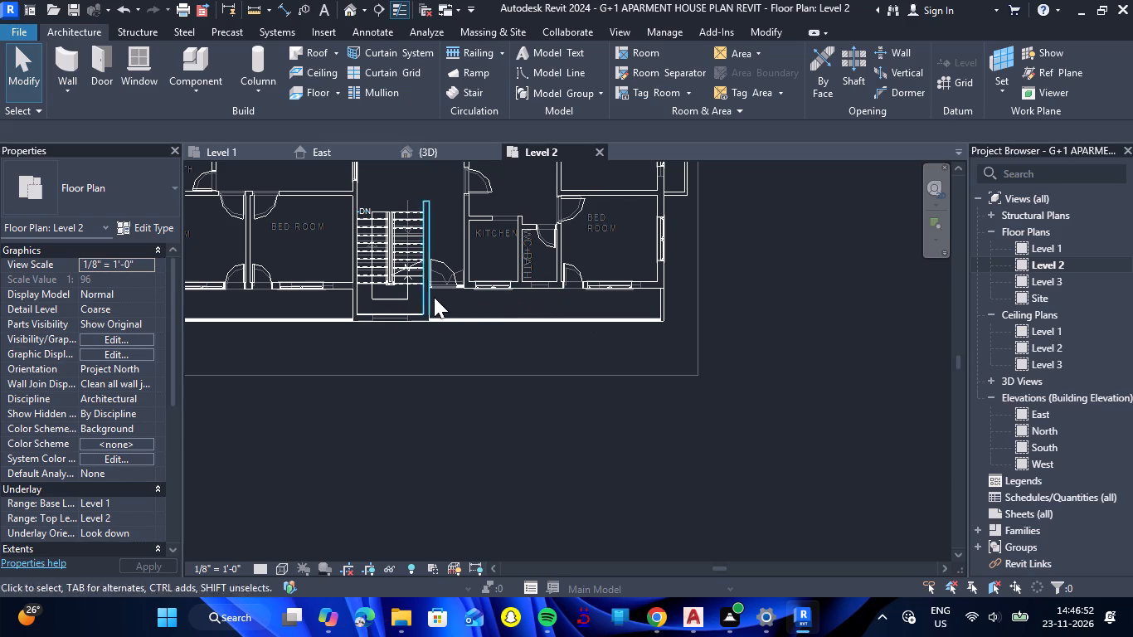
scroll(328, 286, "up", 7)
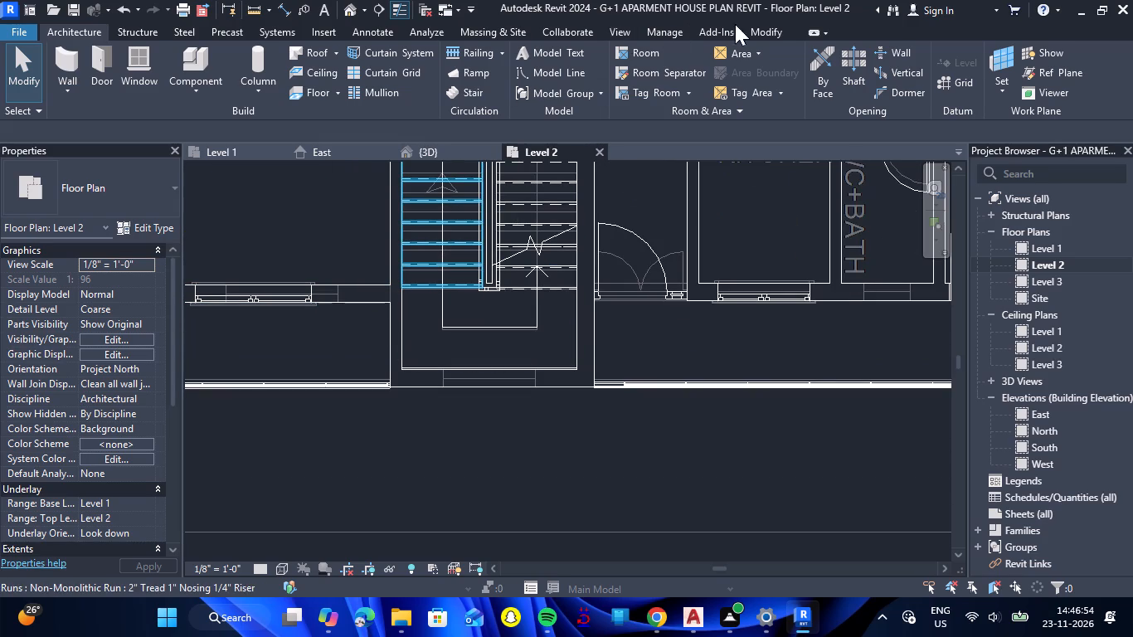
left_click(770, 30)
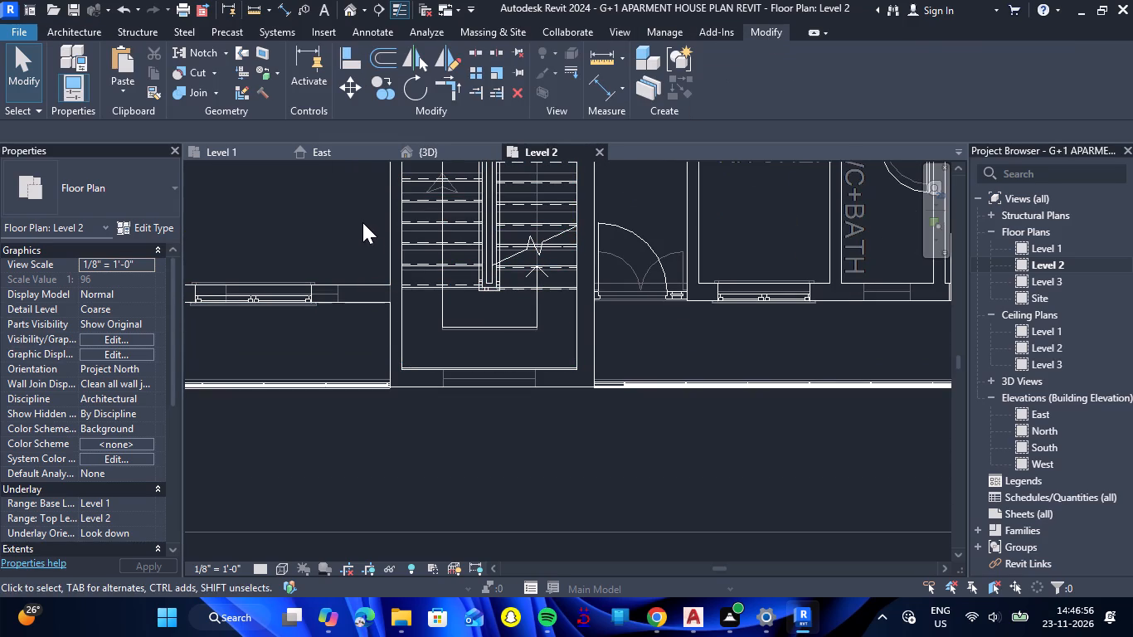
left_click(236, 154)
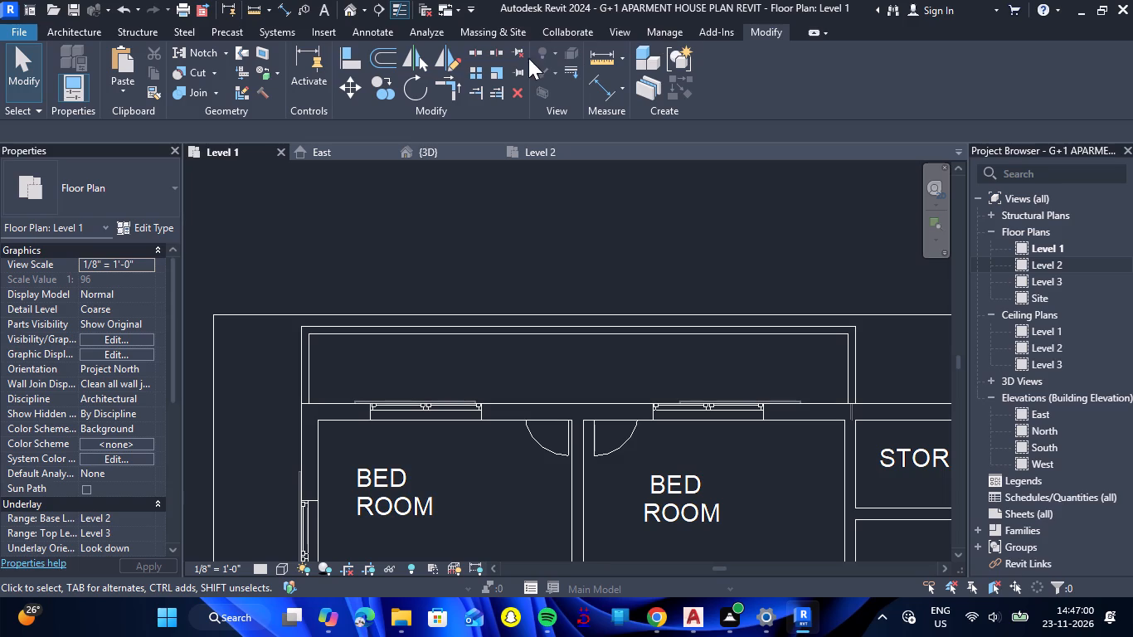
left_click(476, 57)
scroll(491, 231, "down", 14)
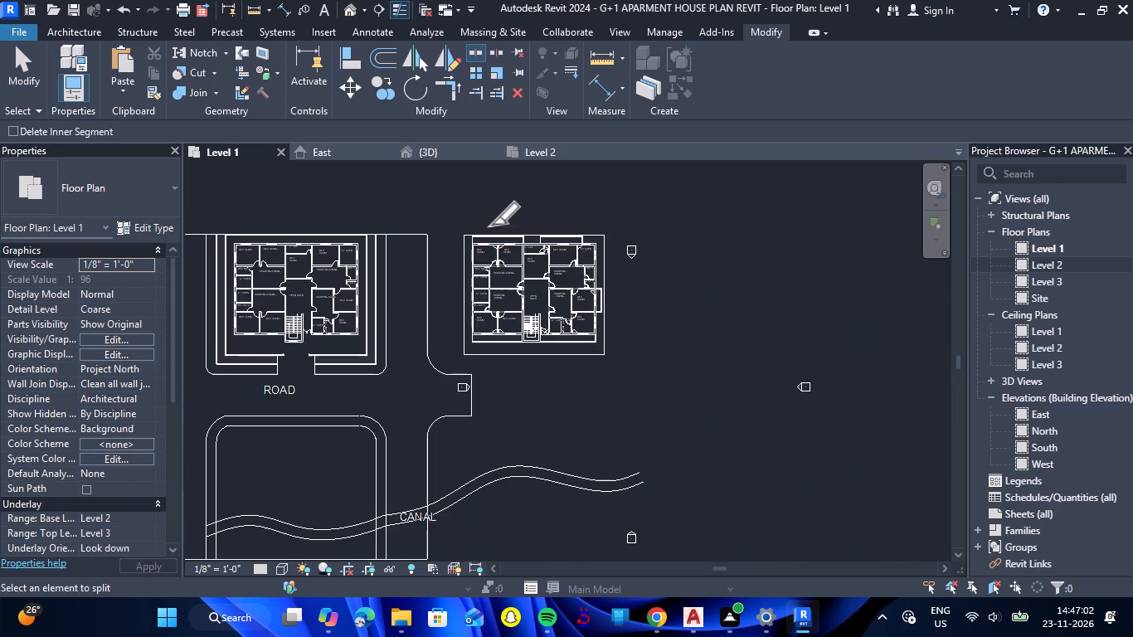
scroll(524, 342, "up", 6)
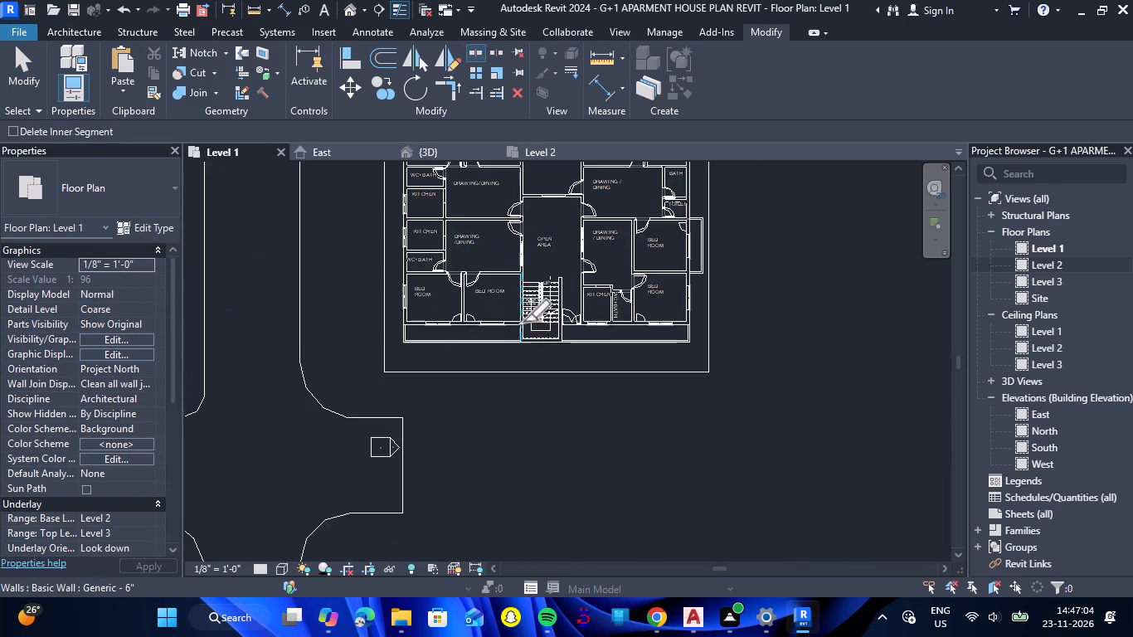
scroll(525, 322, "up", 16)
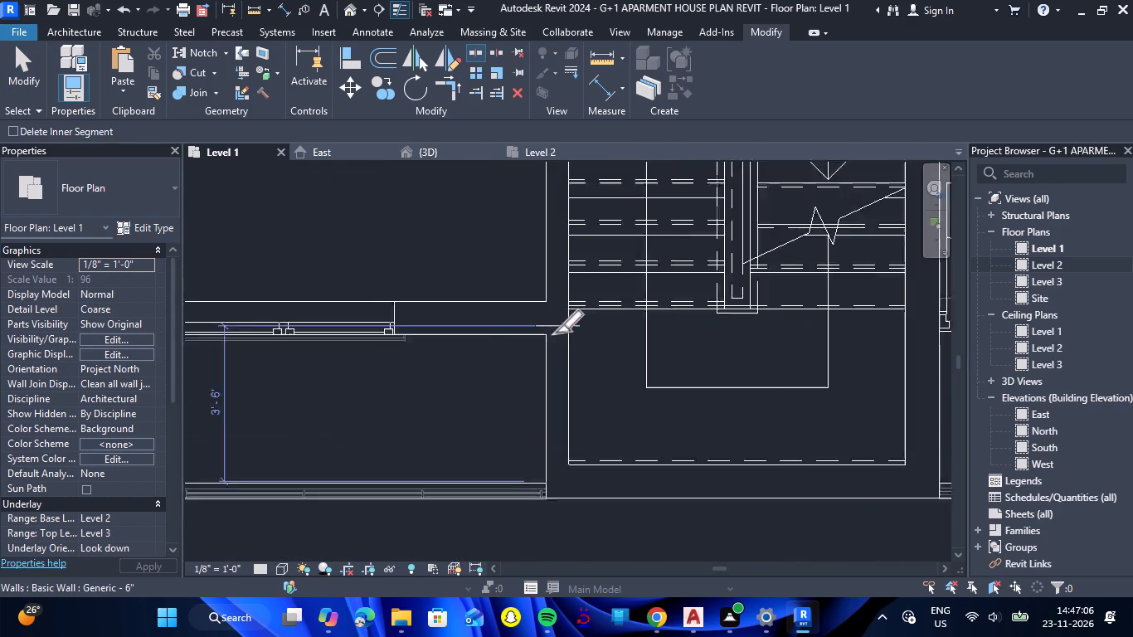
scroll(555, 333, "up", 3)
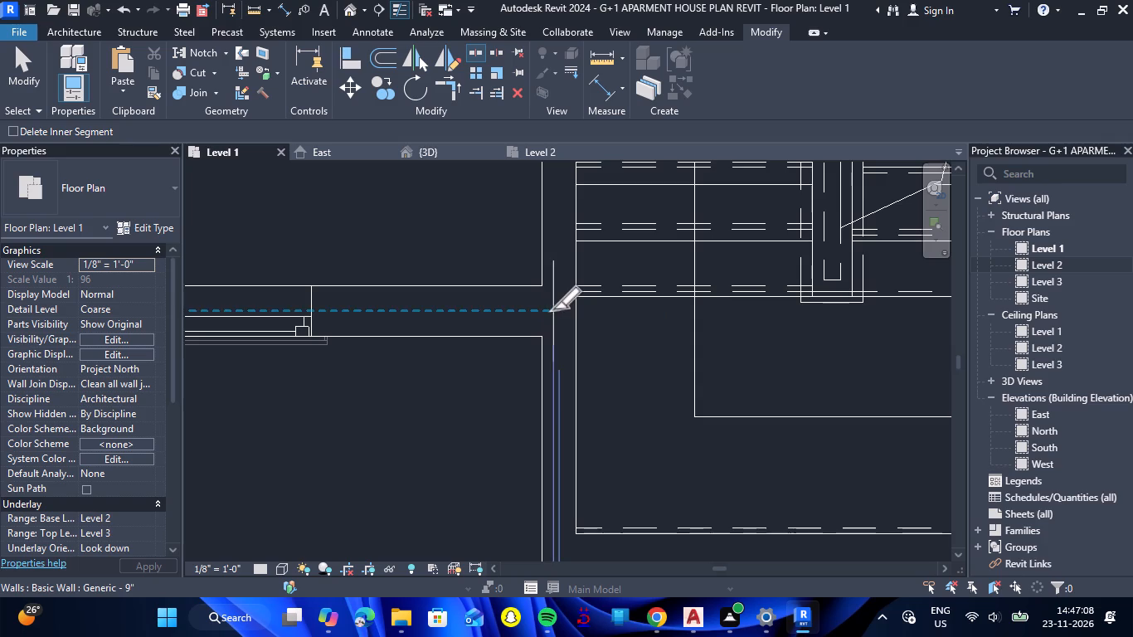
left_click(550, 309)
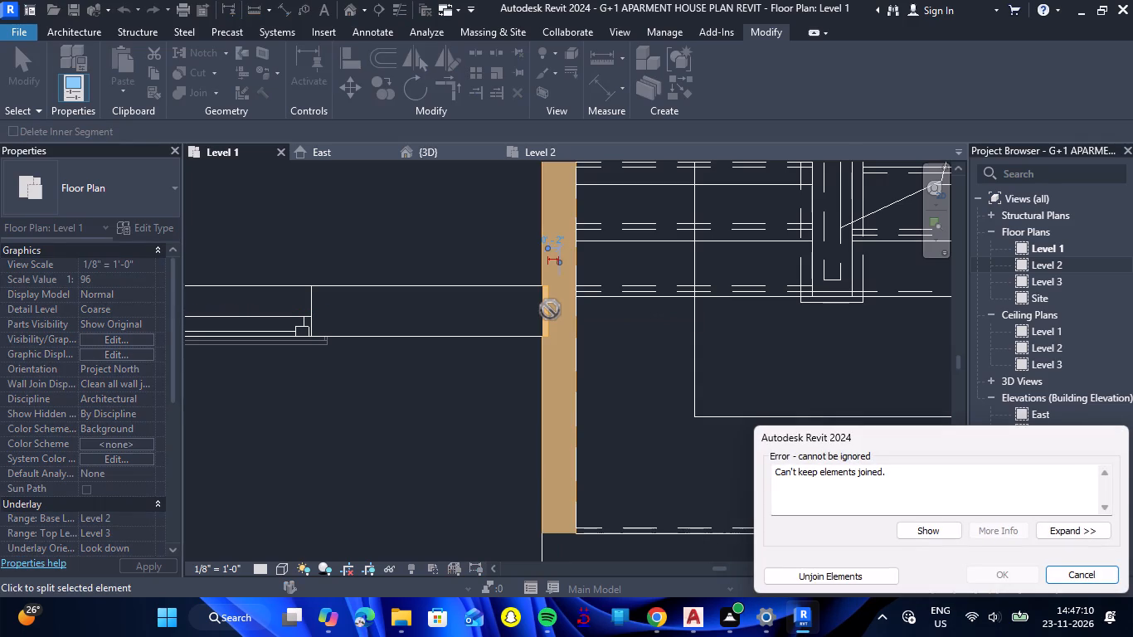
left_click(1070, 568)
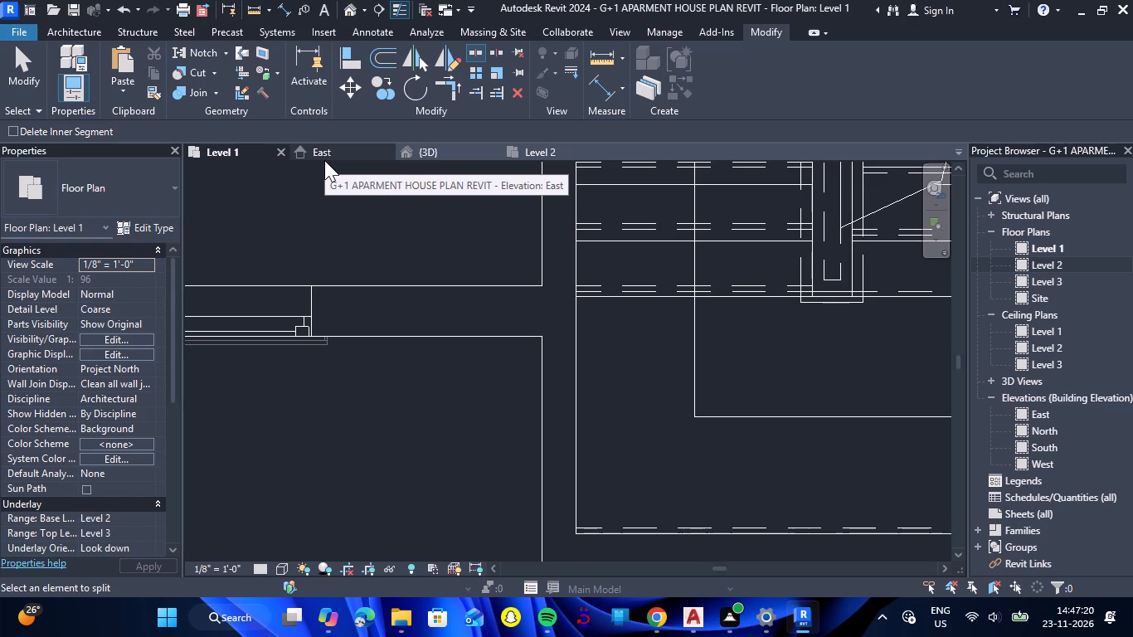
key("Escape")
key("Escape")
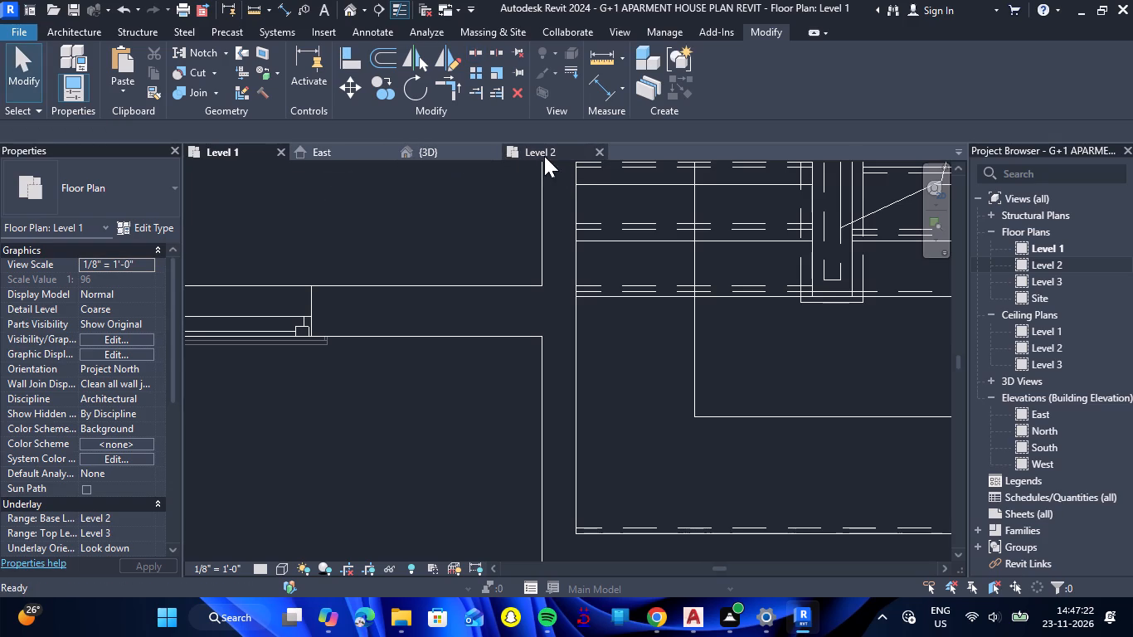
Raise the roof's main ridge in the front 3D view to a maximum ridge height of about 44' 10 1/2".
left_click(433, 143)
left_click(445, 153)
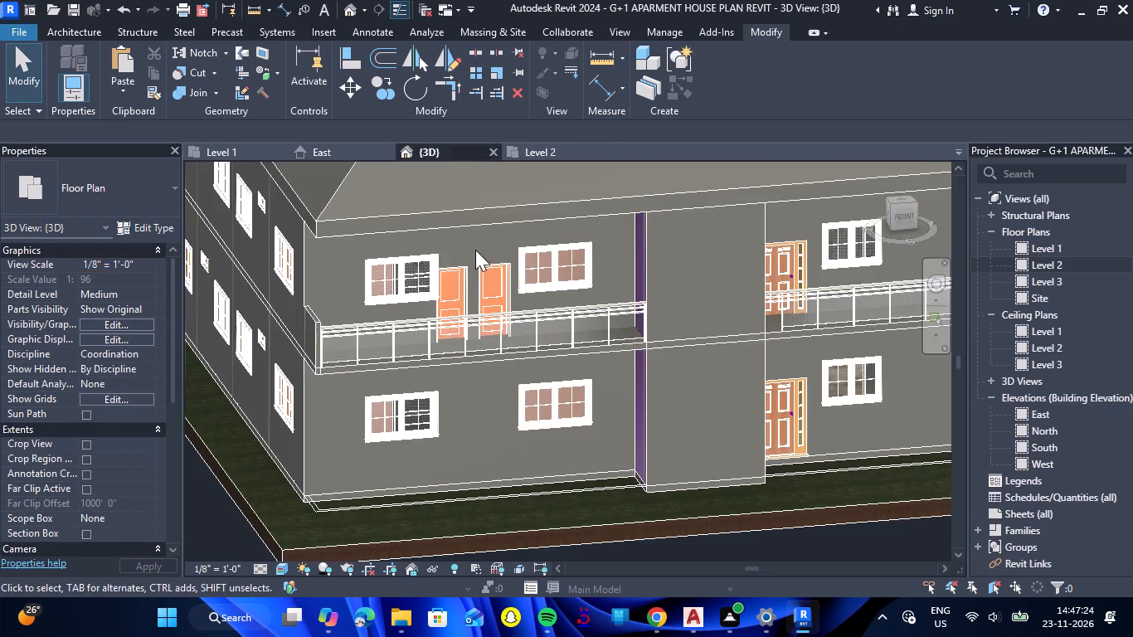
scroll(483, 257, "down", 7)
scroll(463, 348, "up", 4)
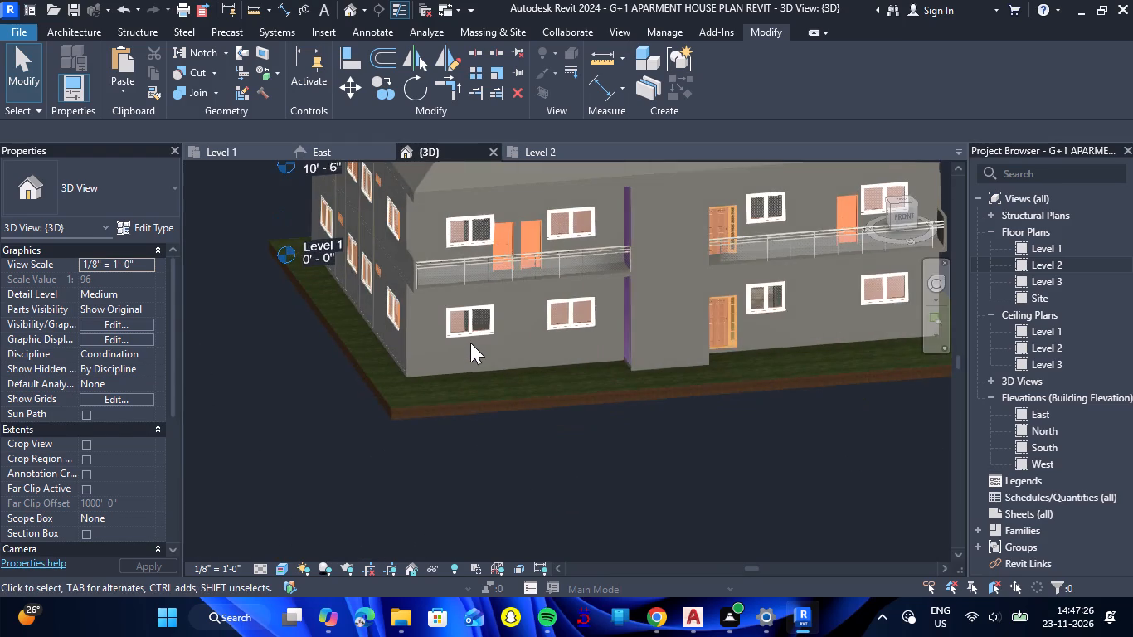
scroll(470, 343, "up", 1)
scroll(473, 342, "down", 8)
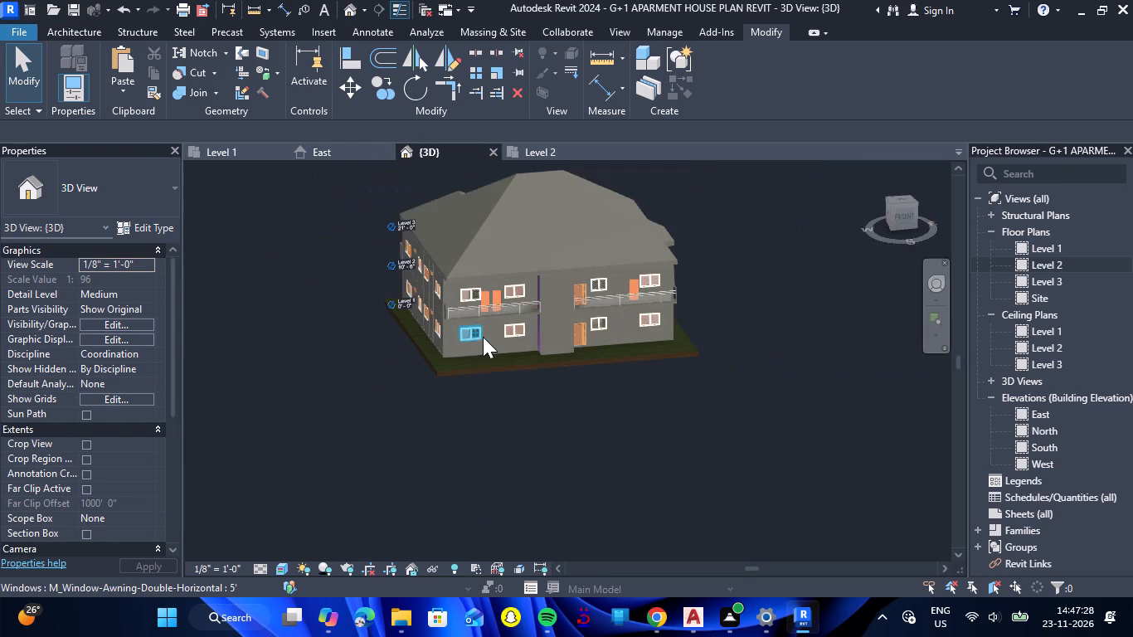
scroll(641, 200, "up", 8)
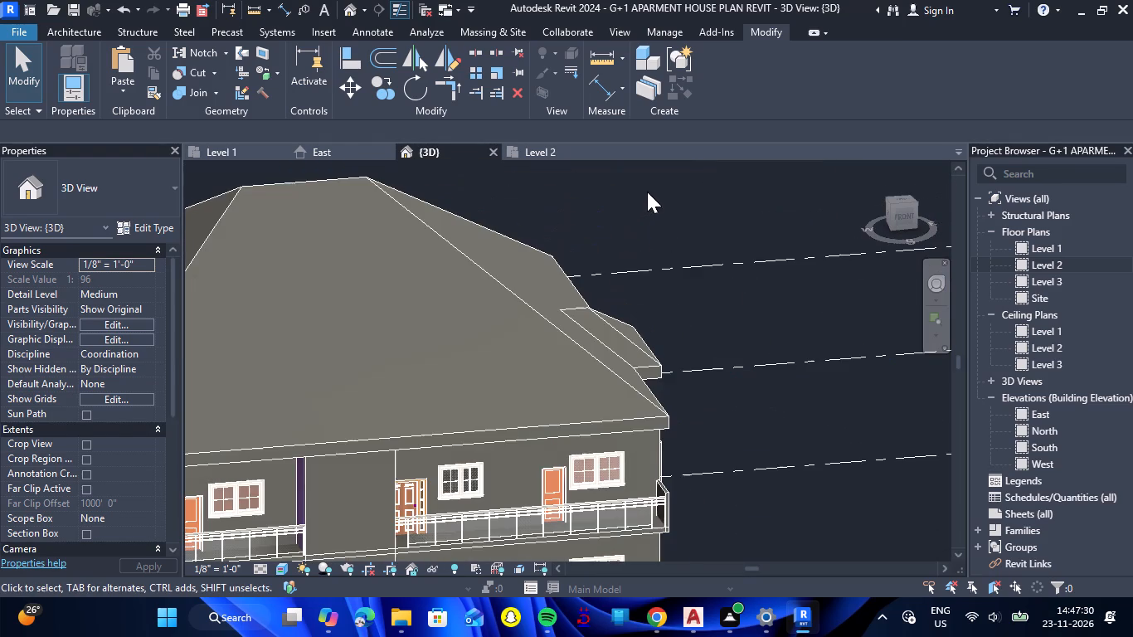
scroll(649, 193, "down", 1)
left_click(393, 180)
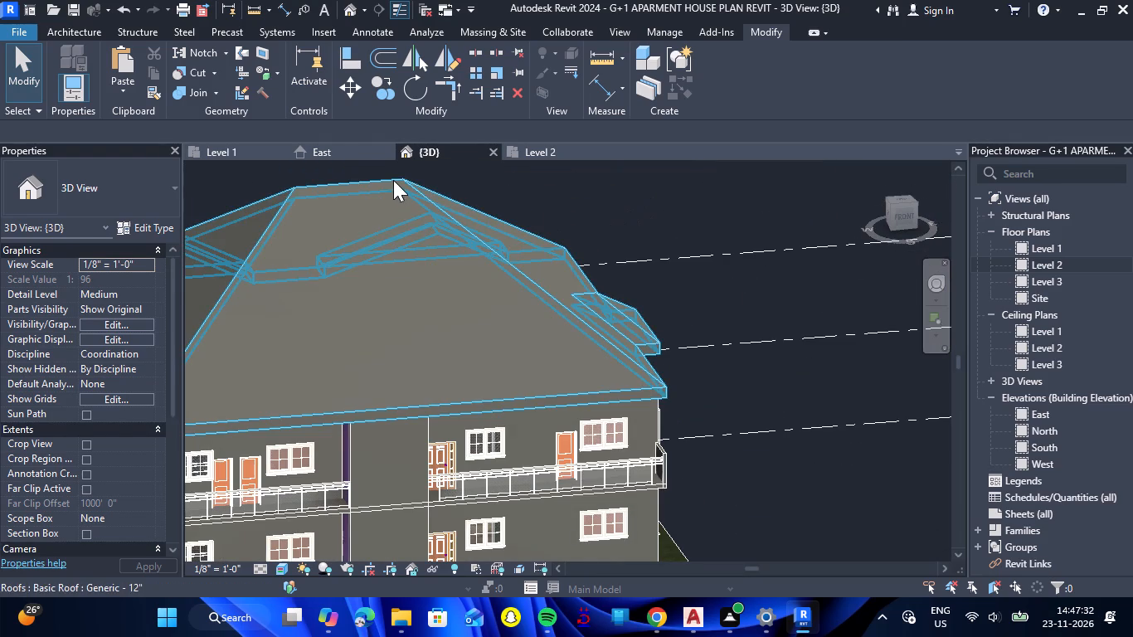
scroll(631, 217, "down", 4)
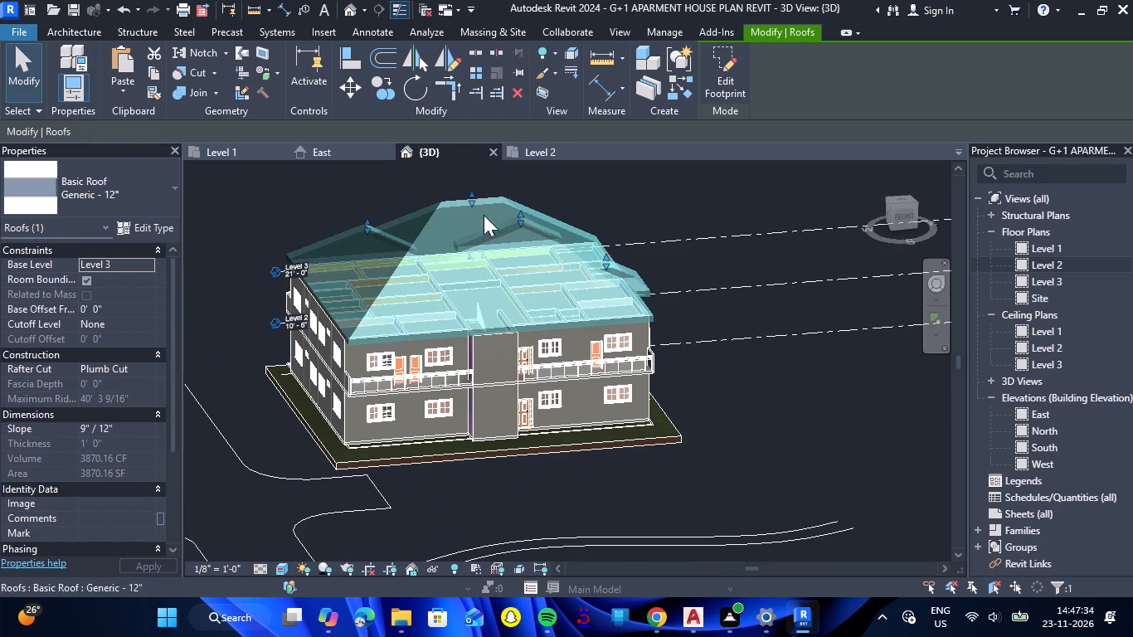
left_click(905, 207)
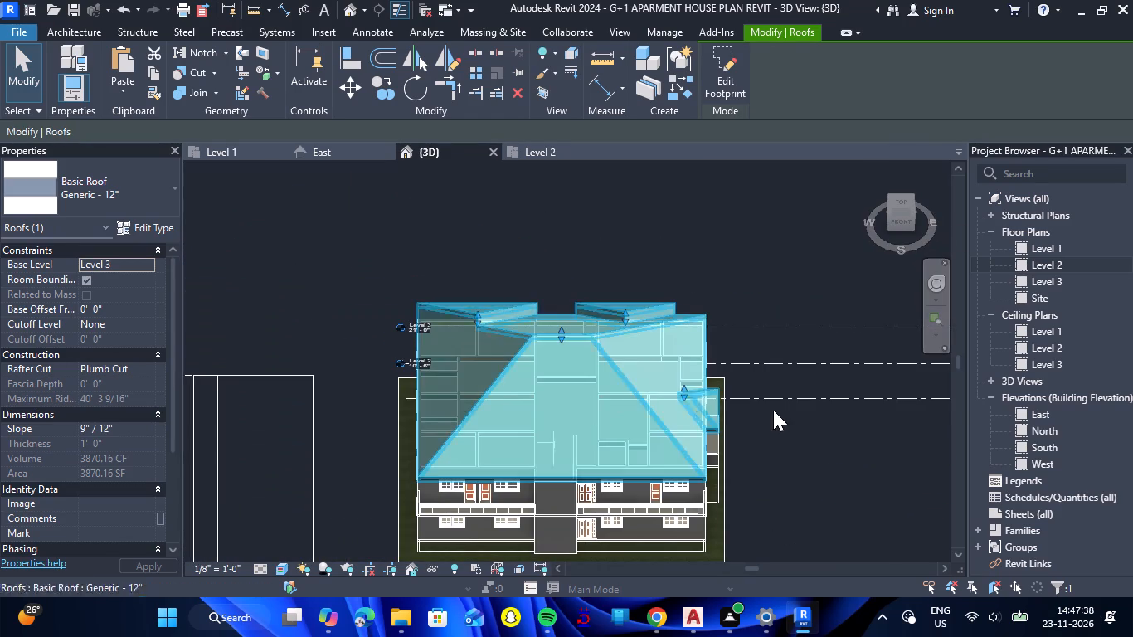
left_click(898, 223)
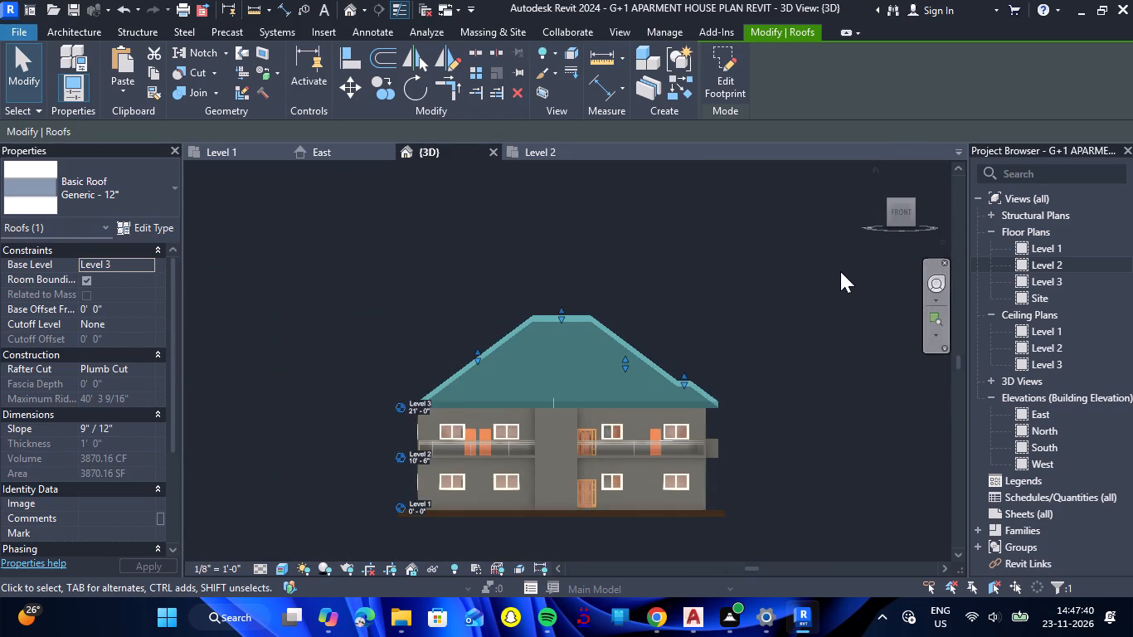
scroll(570, 310, "up", 5)
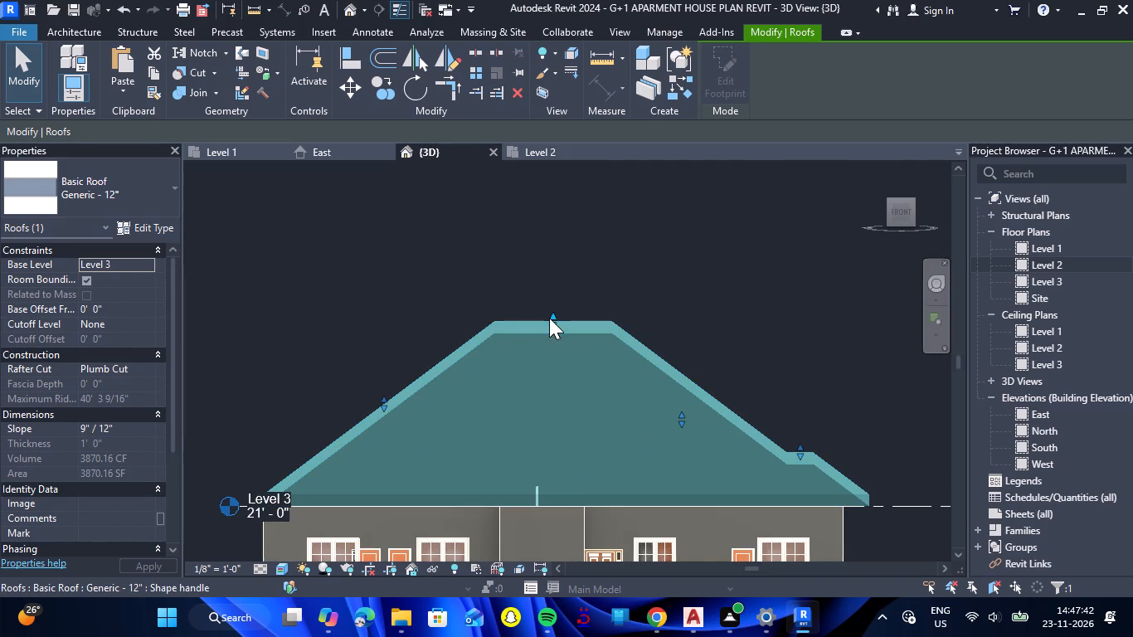
left_click_drag(554, 314, 554, 296)
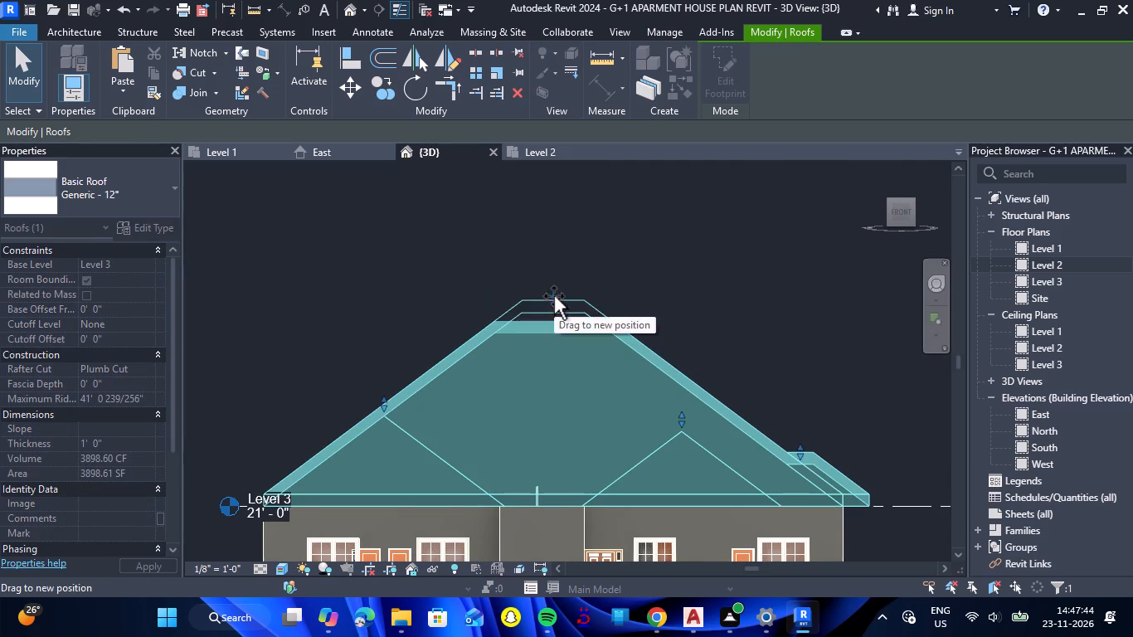
left_click_drag(554, 296, 554, 276)
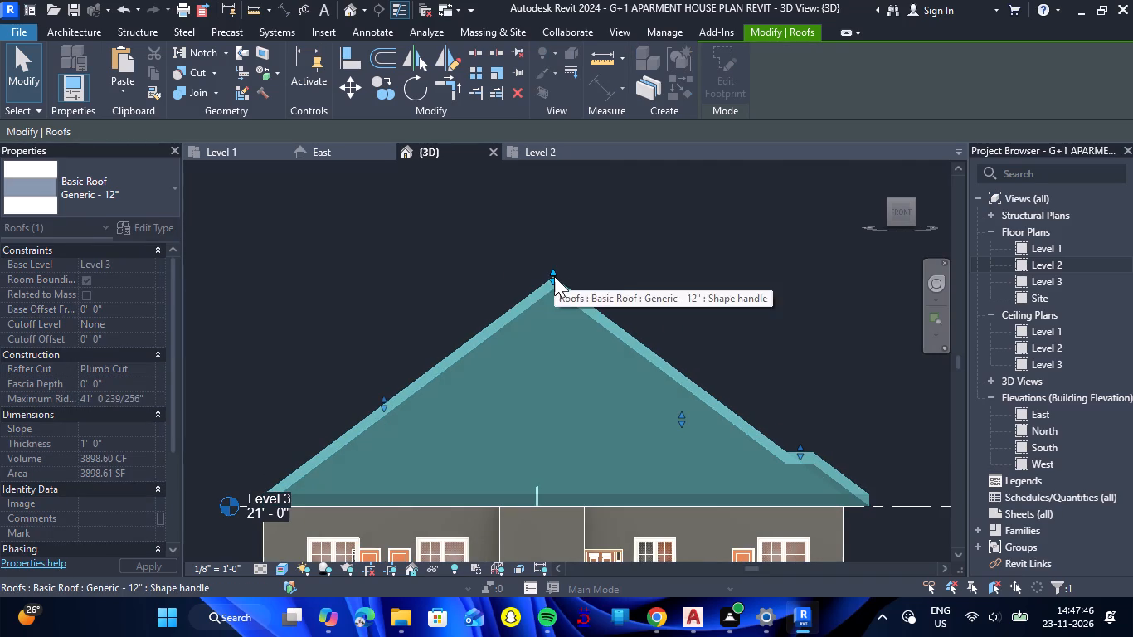
left_click(640, 275)
left_click(586, 300)
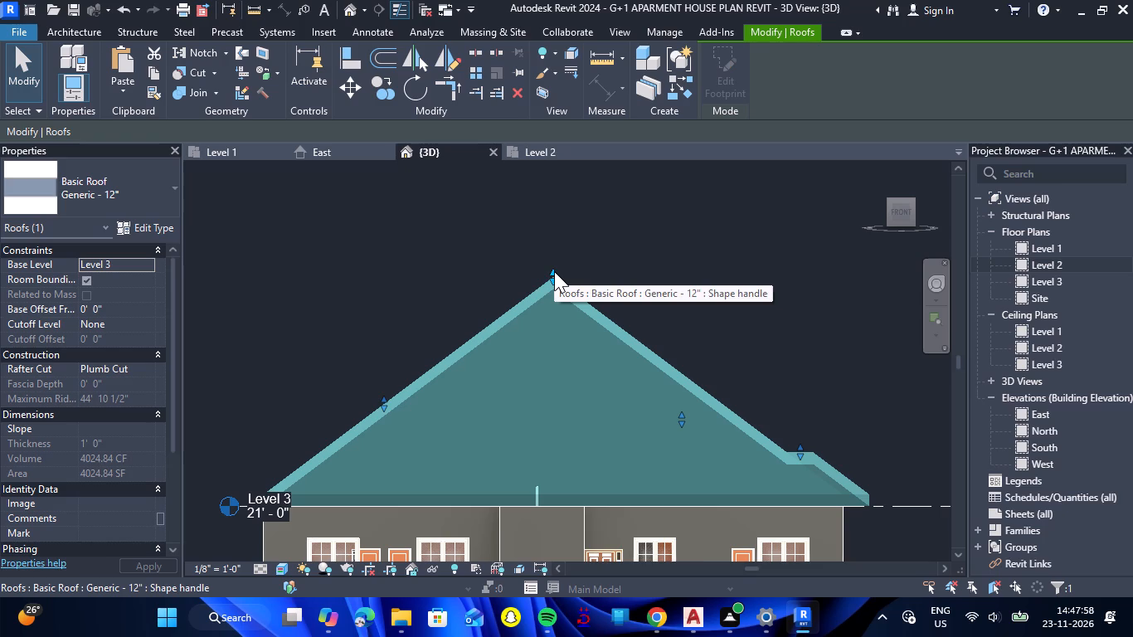
left_click(678, 279)
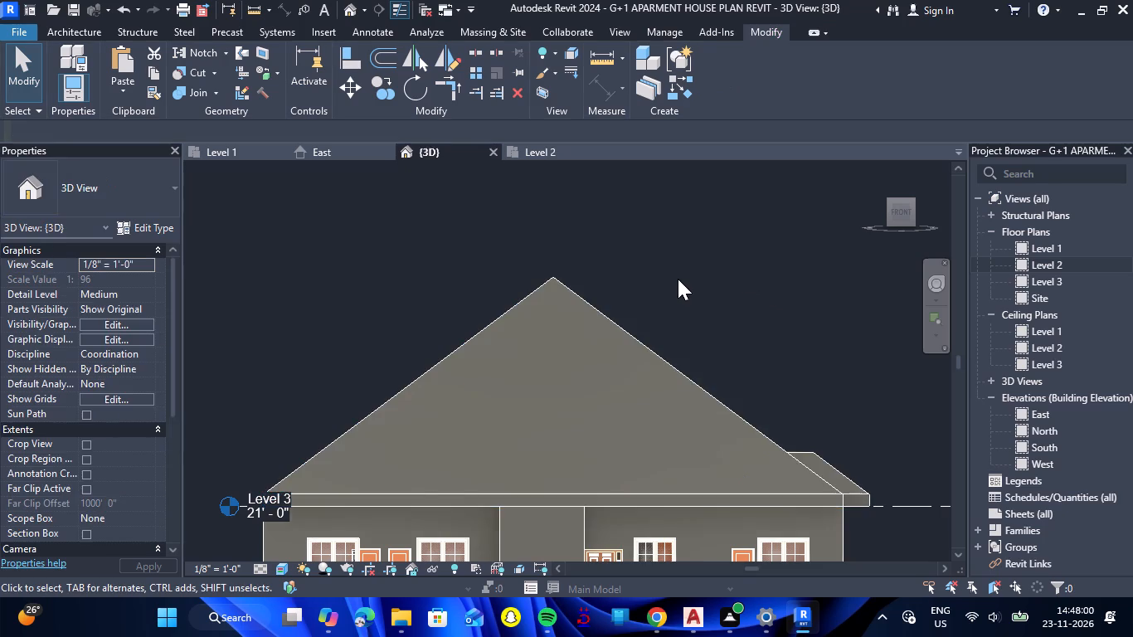
Paint the front slope of the roof with the Brick, Soldier Course material.
scroll(632, 250, "down", 5)
type("PT")
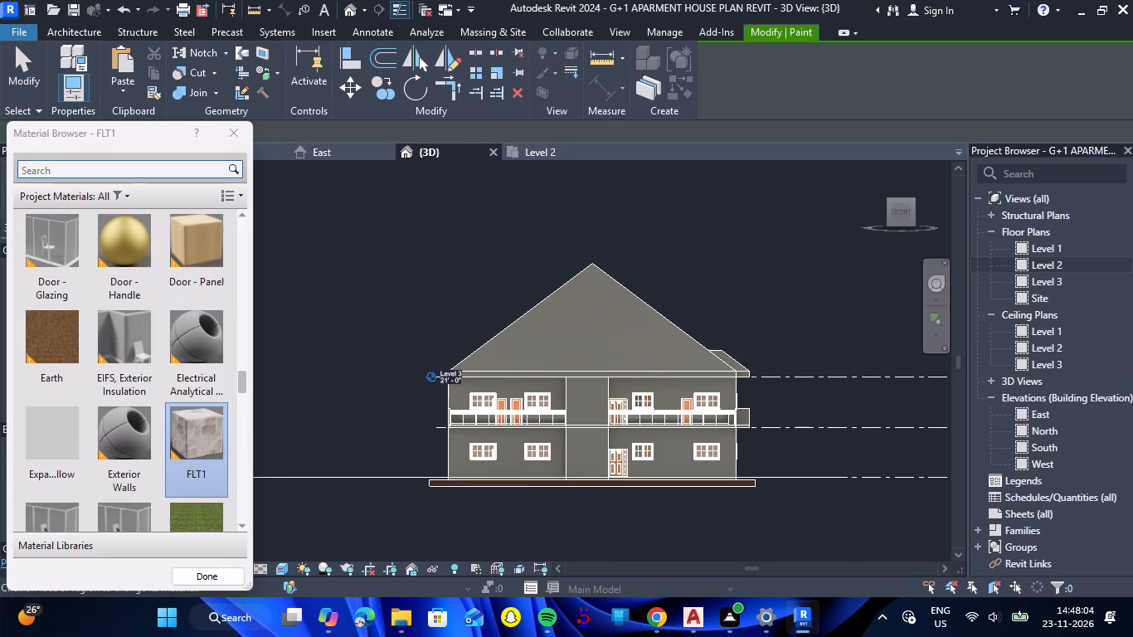
left_click(196, 174)
type("BRO")
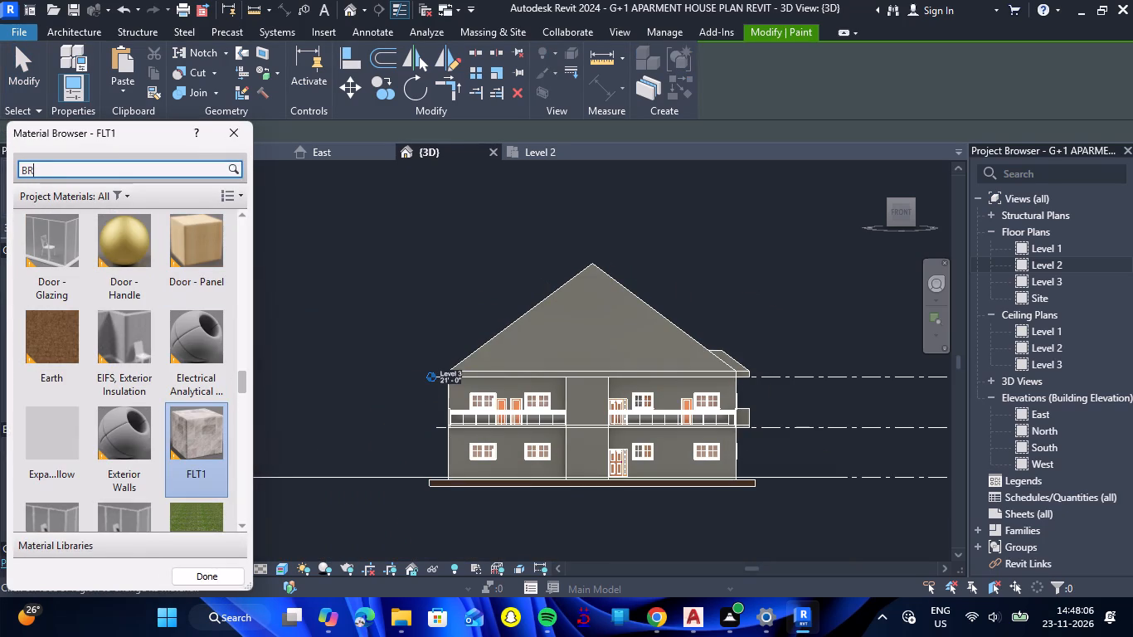
key("BackSpace")
key("i")
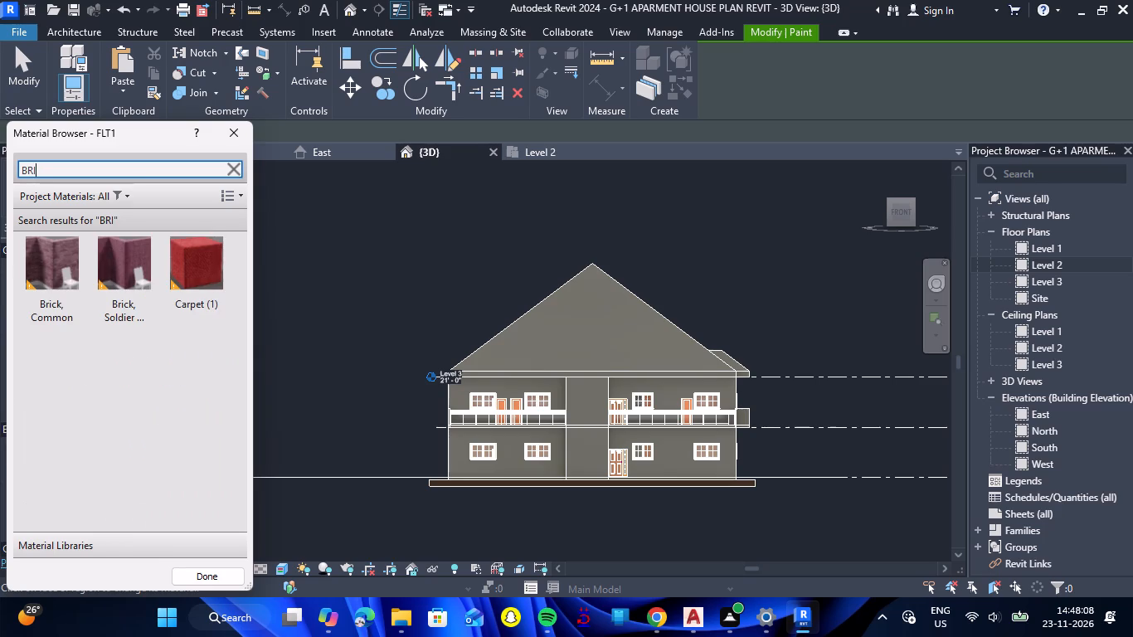
left_click(119, 284)
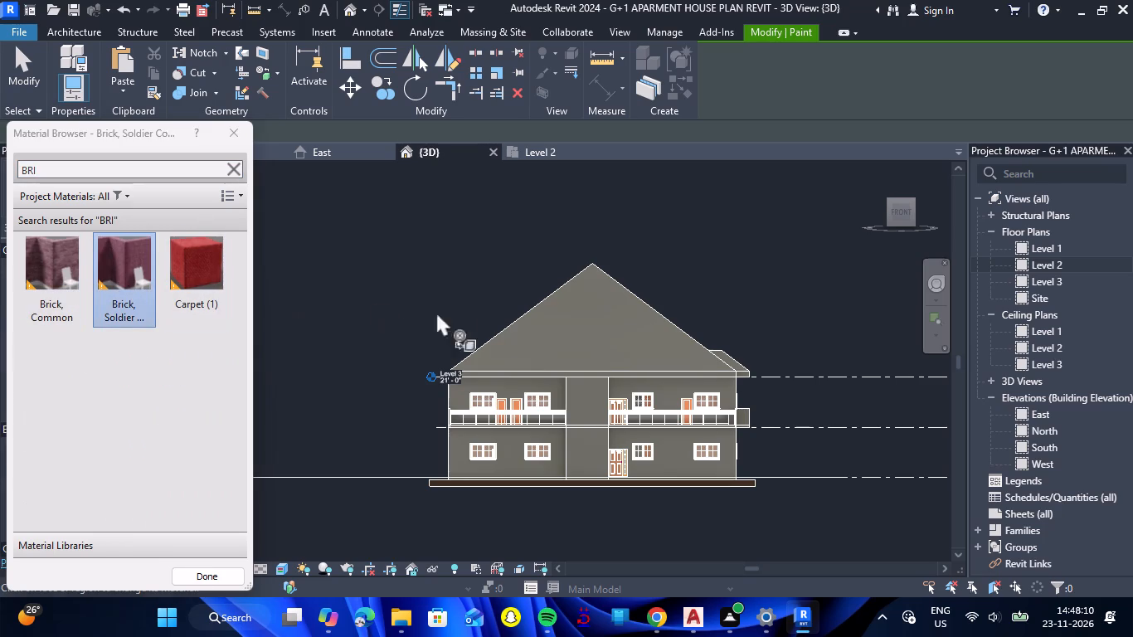
left_click(586, 315)
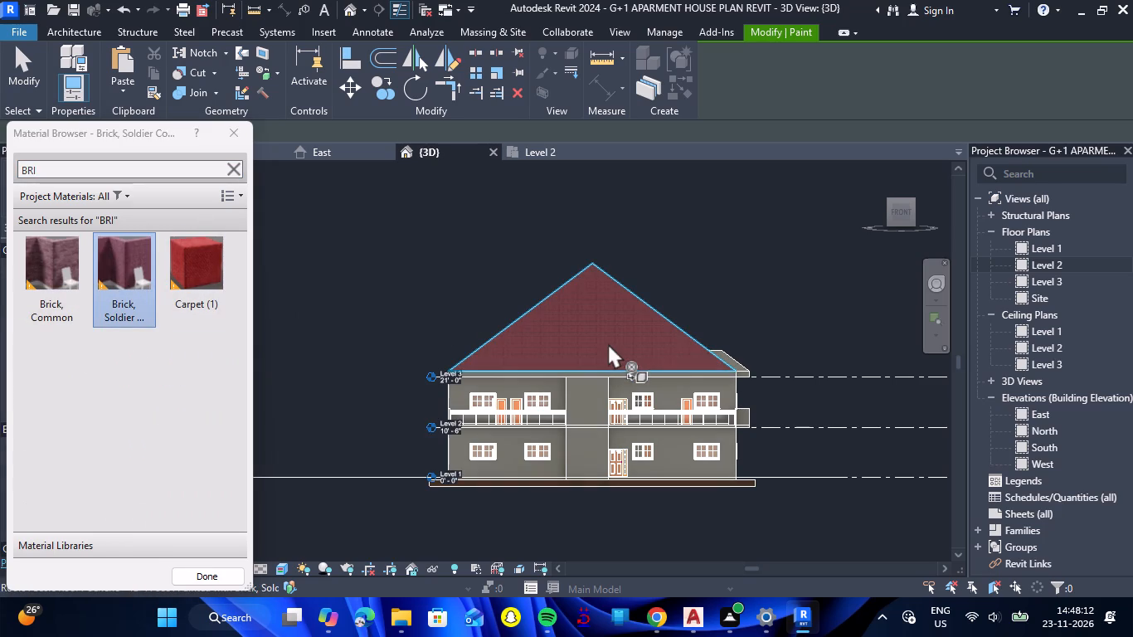
scroll(608, 343, "up", 9)
scroll(612, 341, "down", 6)
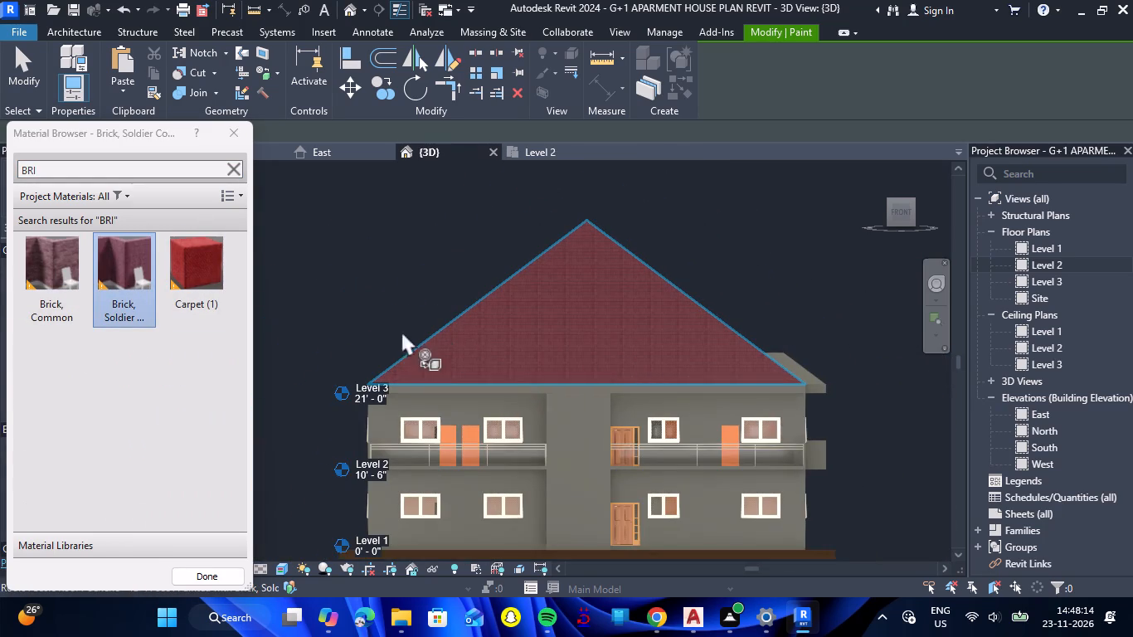
left_click(234, 134)
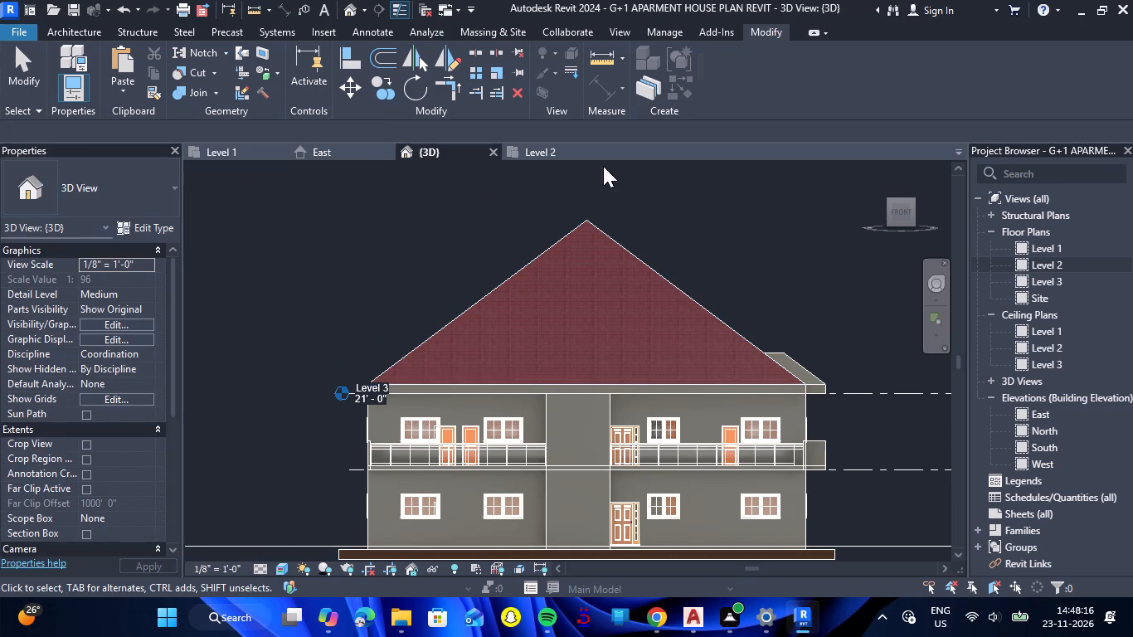
Search the project materials for BRIC and select the Brick, Soldier Course material.
left_click(503, 32)
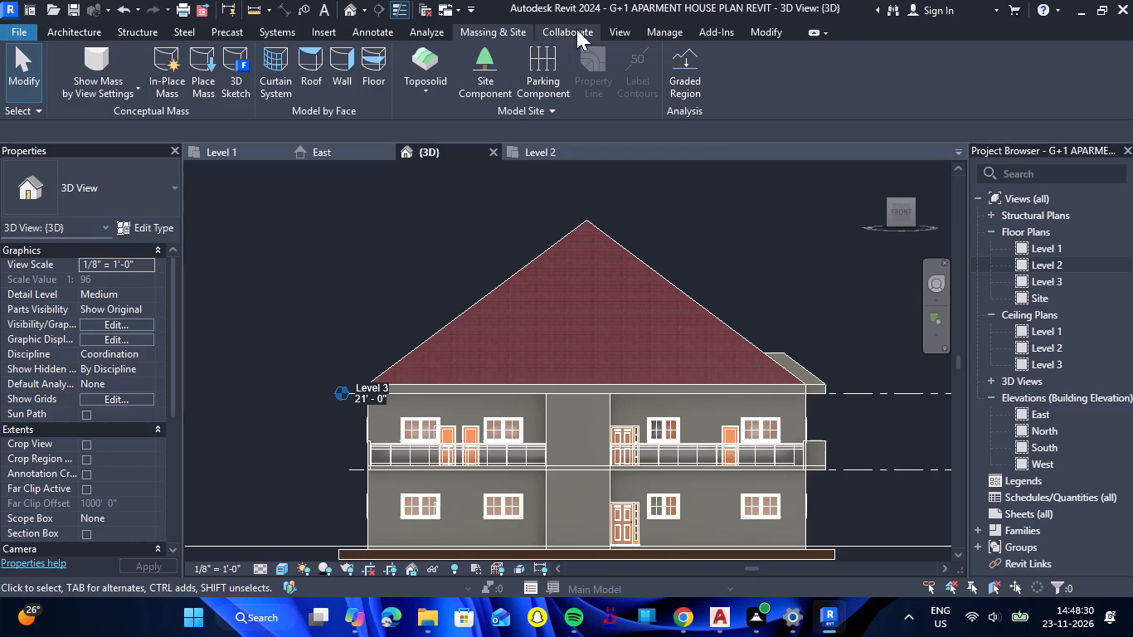
left_click(675, 33)
left_click(86, 55)
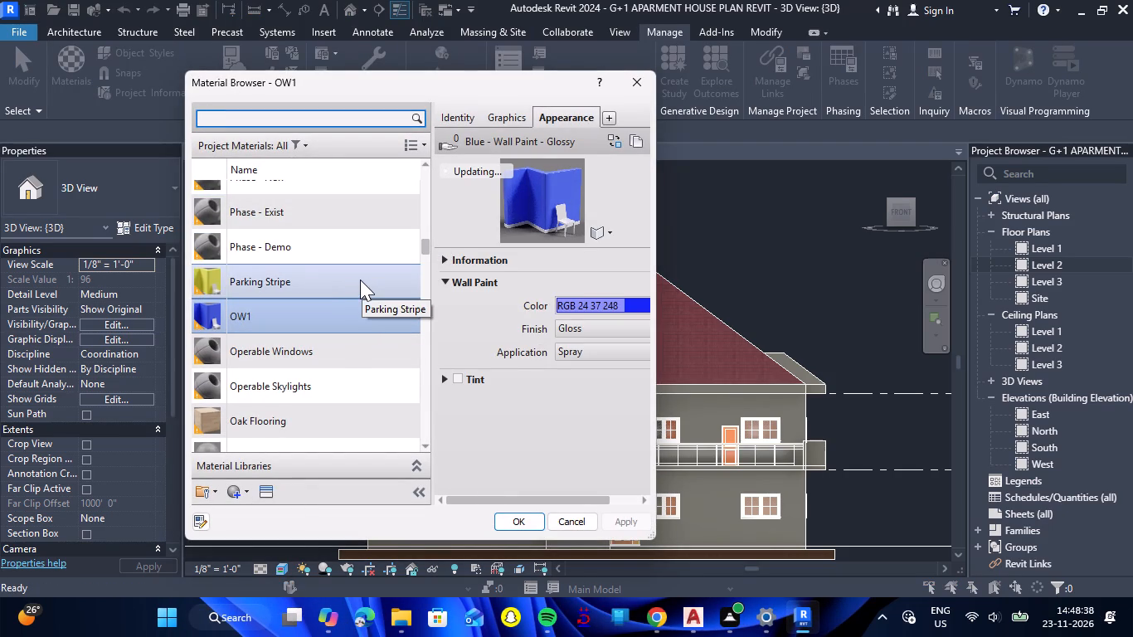
left_click(313, 115)
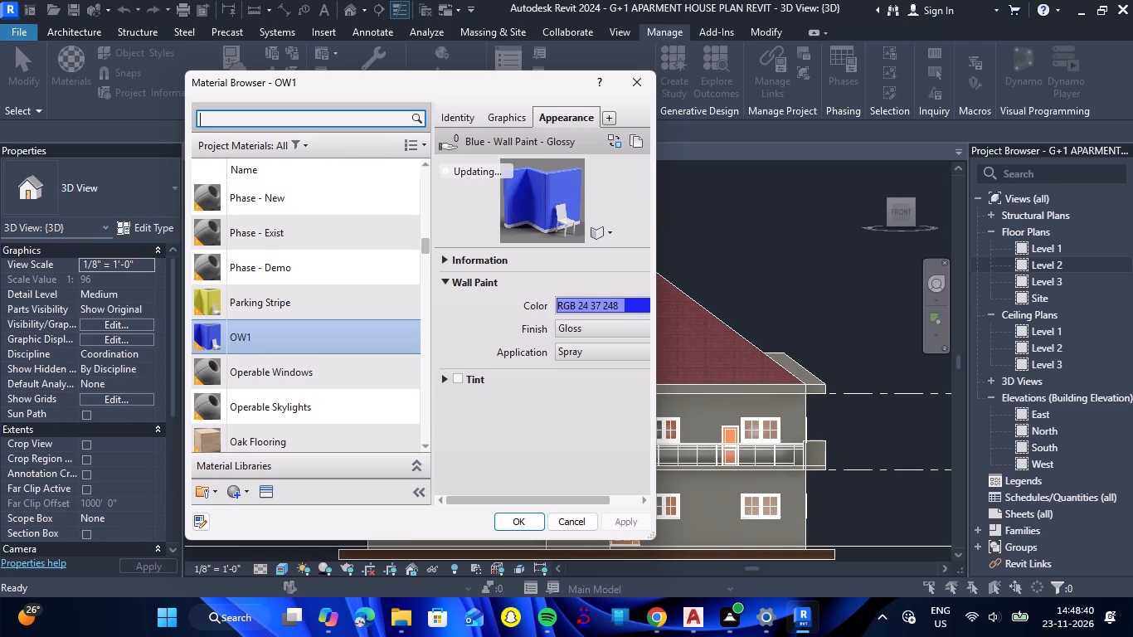
key("b")
key("i")
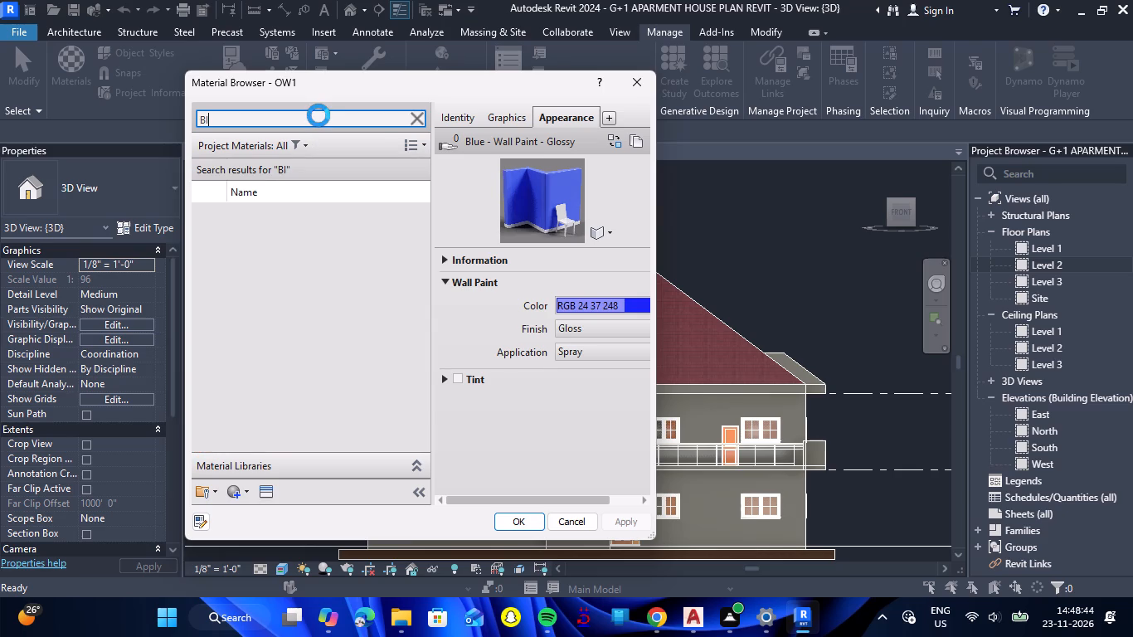
key("BackSpace")
key("r")
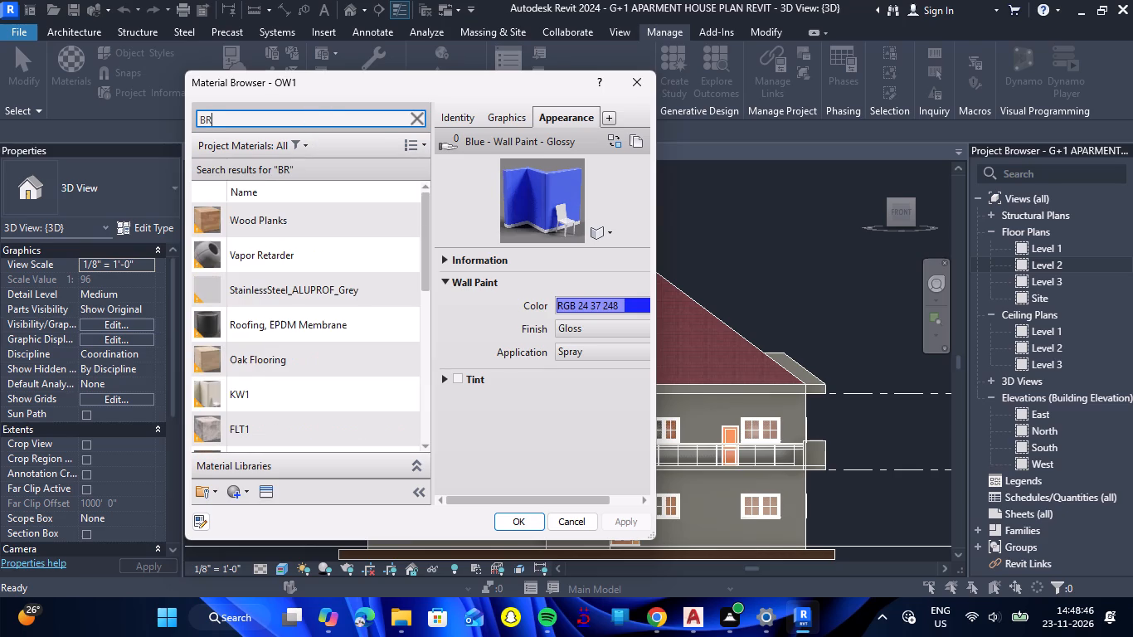
type("IC")
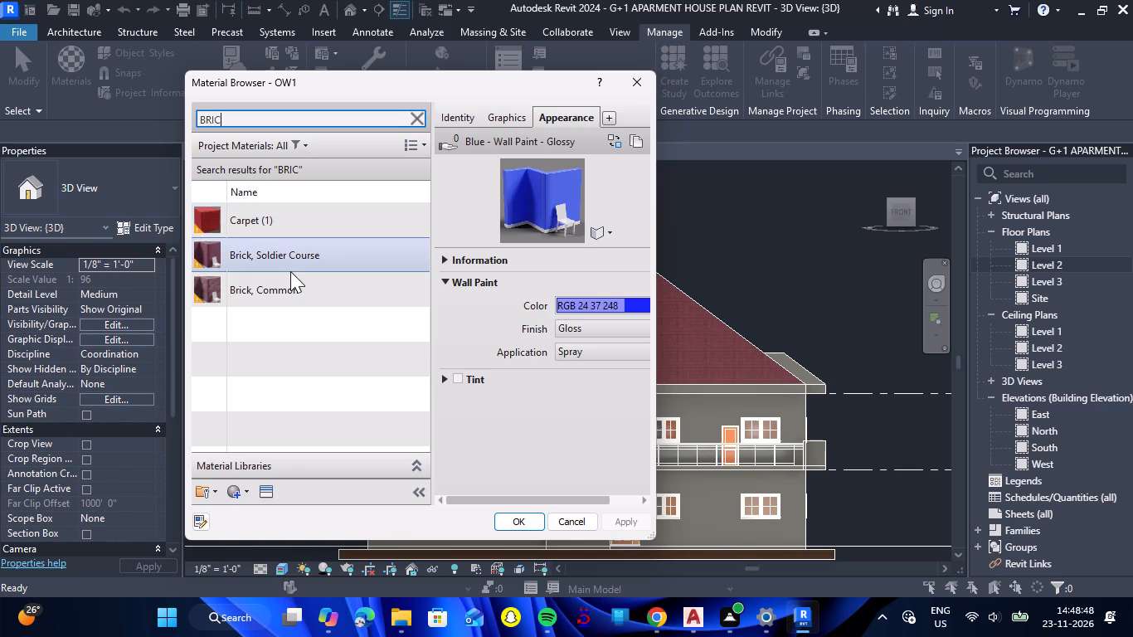
left_click(289, 266)
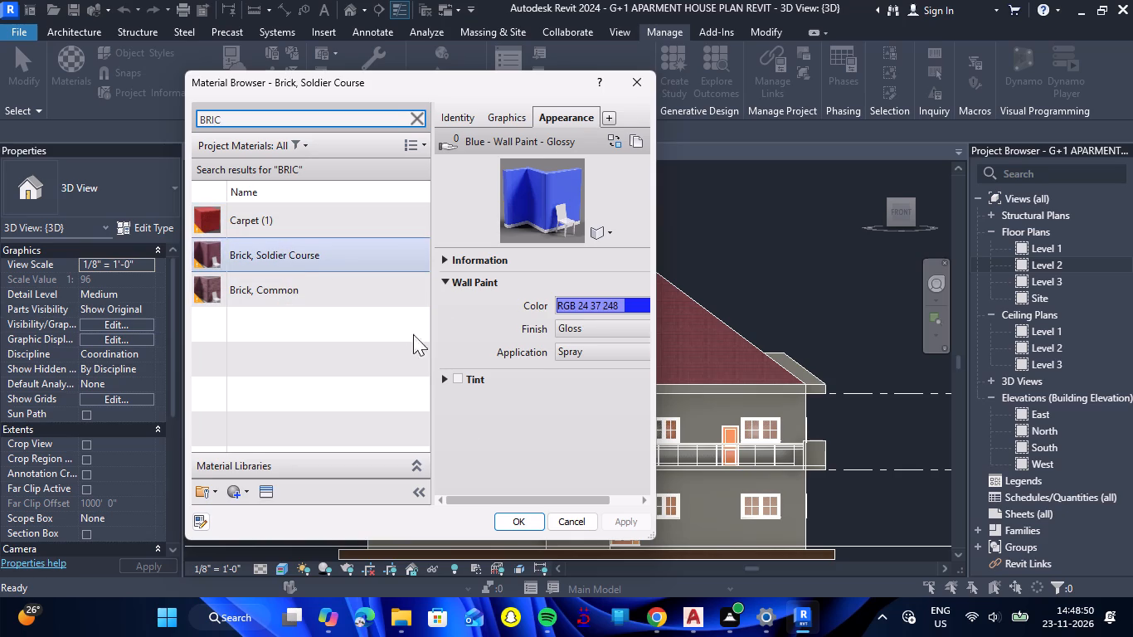
Examine the Brick, Soldier Course texture's brightness, image inversion, position, scale and repeat settings, leaving the image not inverted.
left_click(592, 344)
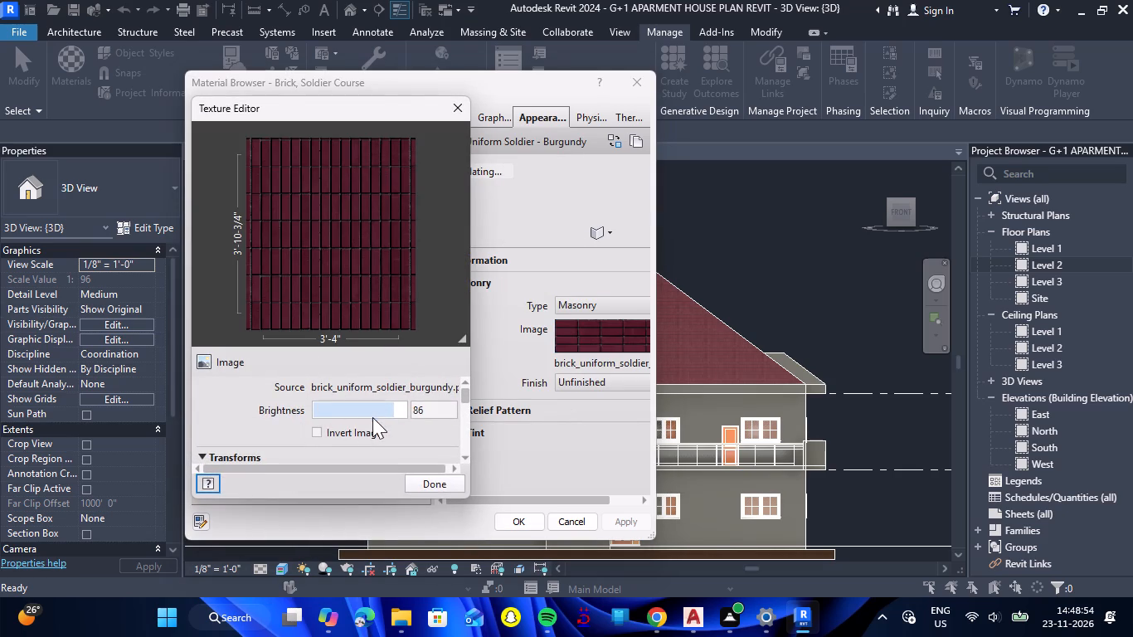
scroll(362, 415, "down", 2)
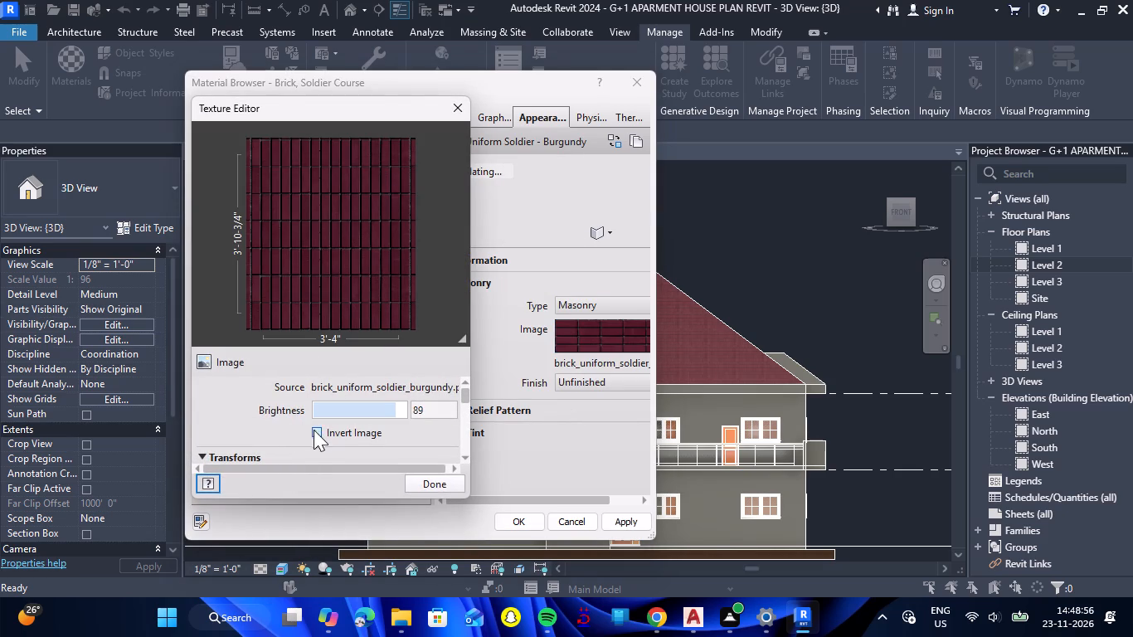
left_click(321, 432)
left_click(321, 432)
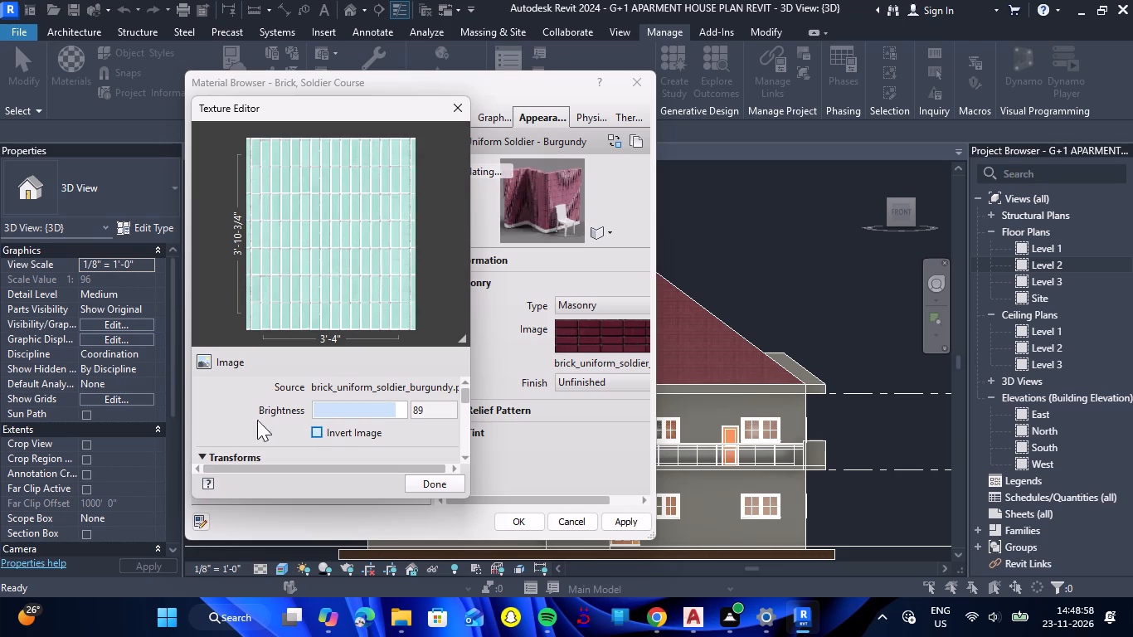
scroll(235, 396, "down", 3)
scroll(235, 396, "up", 1)
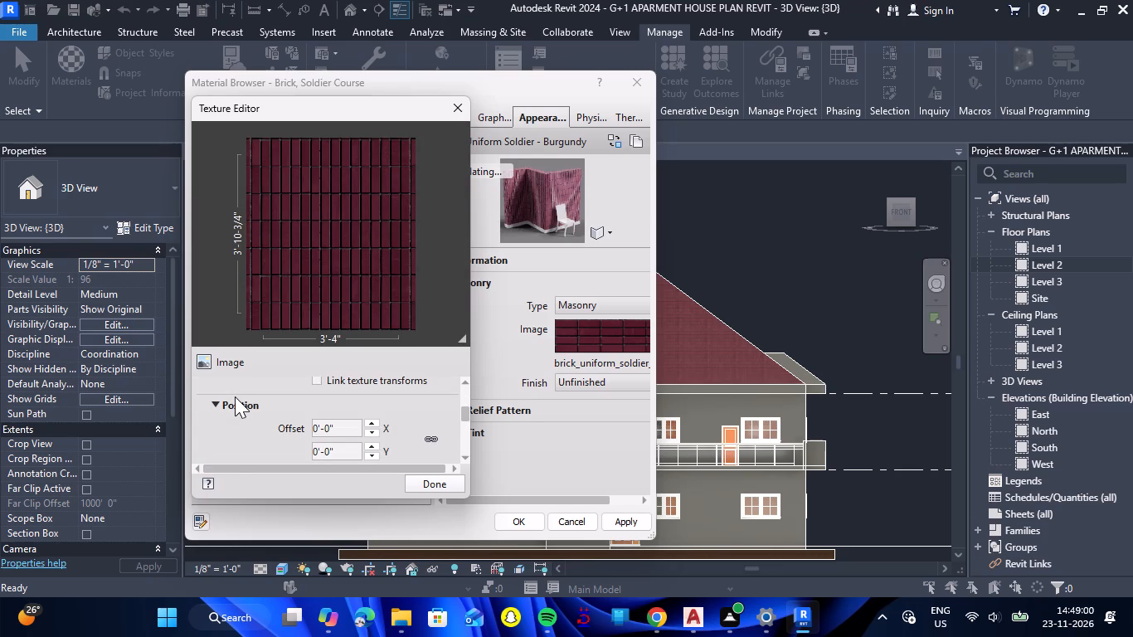
scroll(262, 405, "down", 2)
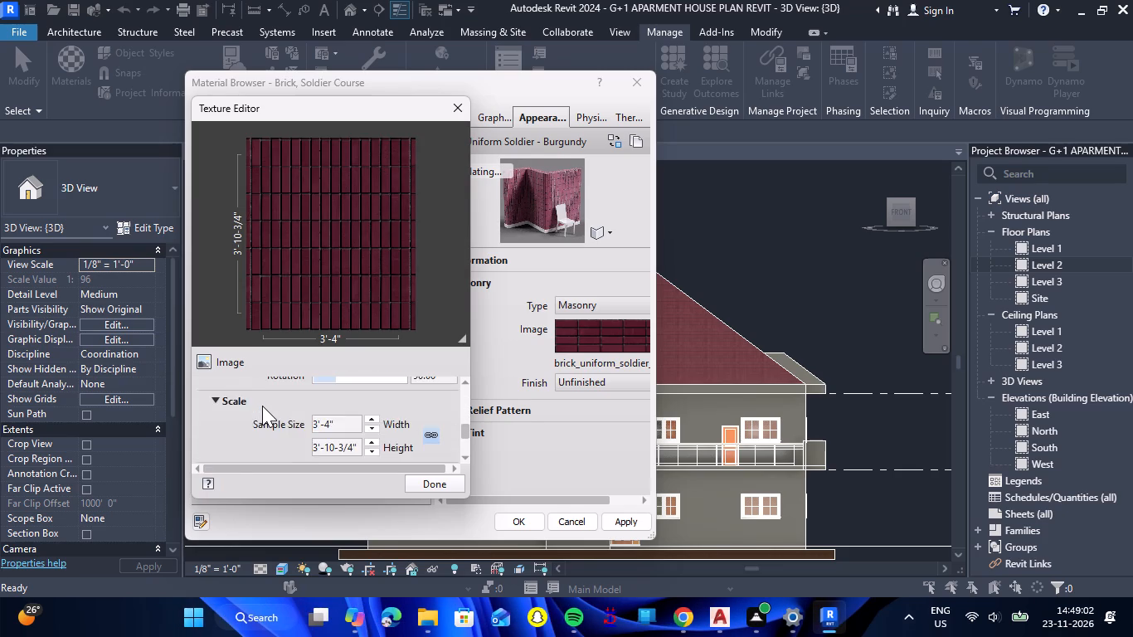
scroll(262, 406, "down", 1)
left_click(464, 108)
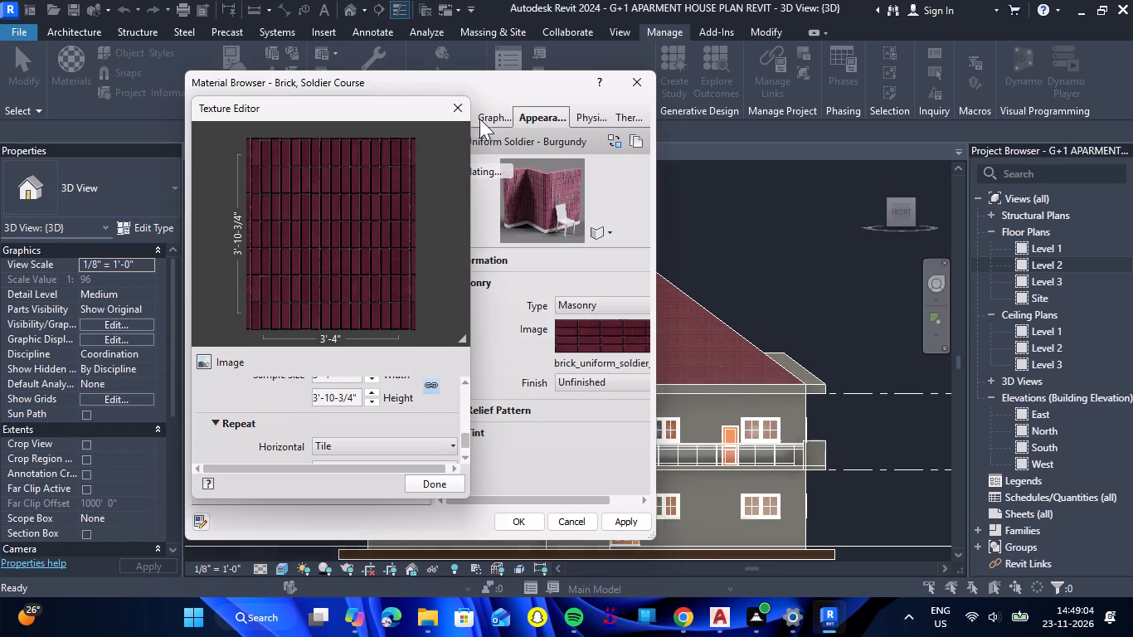
Create a new material named ROOF and open the Autodesk Physical Assets library for it.
left_click(250, 491)
left_click(299, 511)
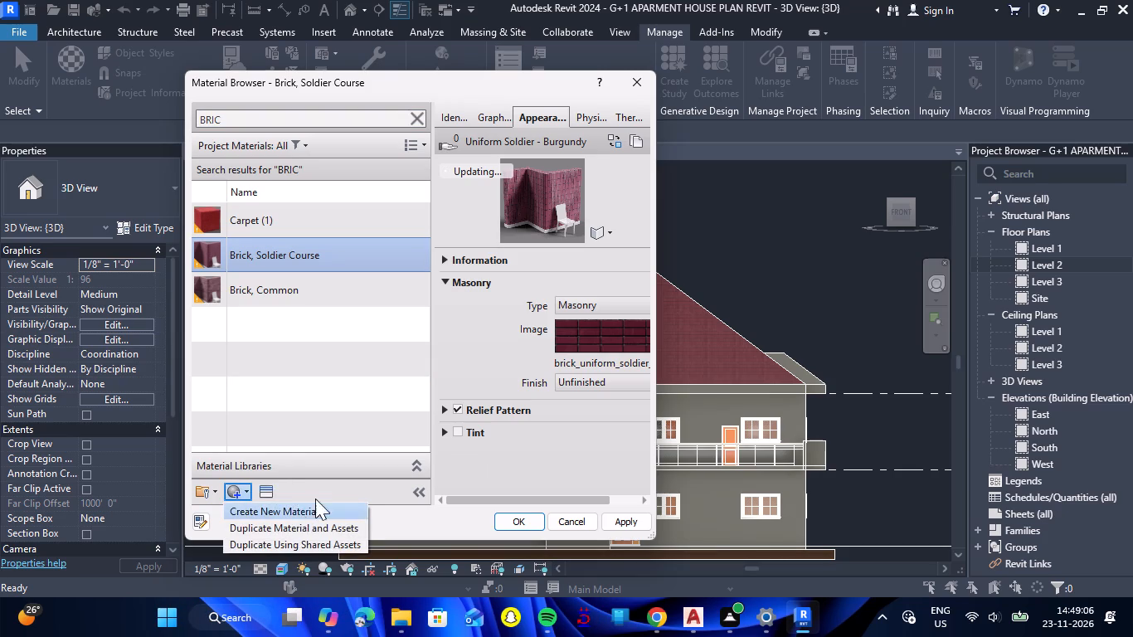
right_click(344, 316)
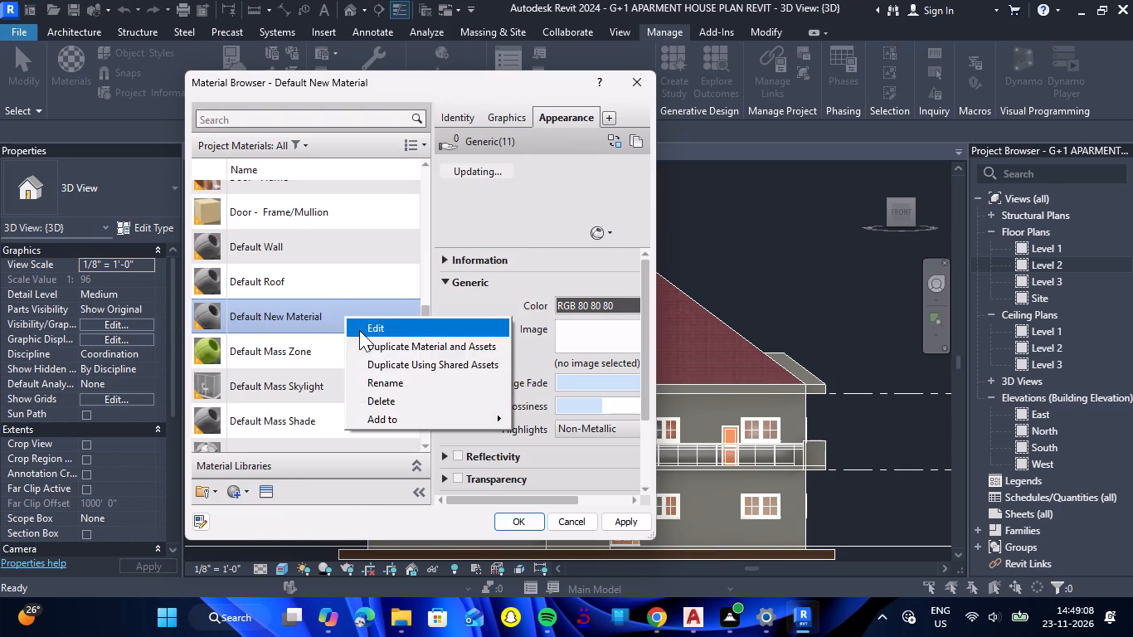
left_click(393, 382)
key("BackSpace")
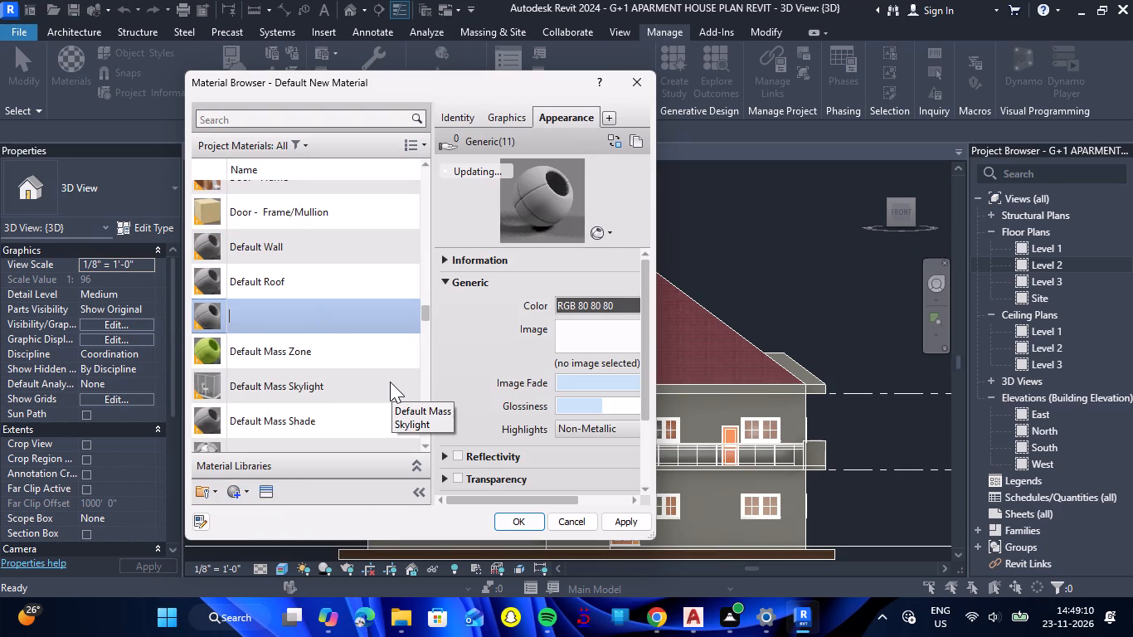
type("ROOF")
key("space")
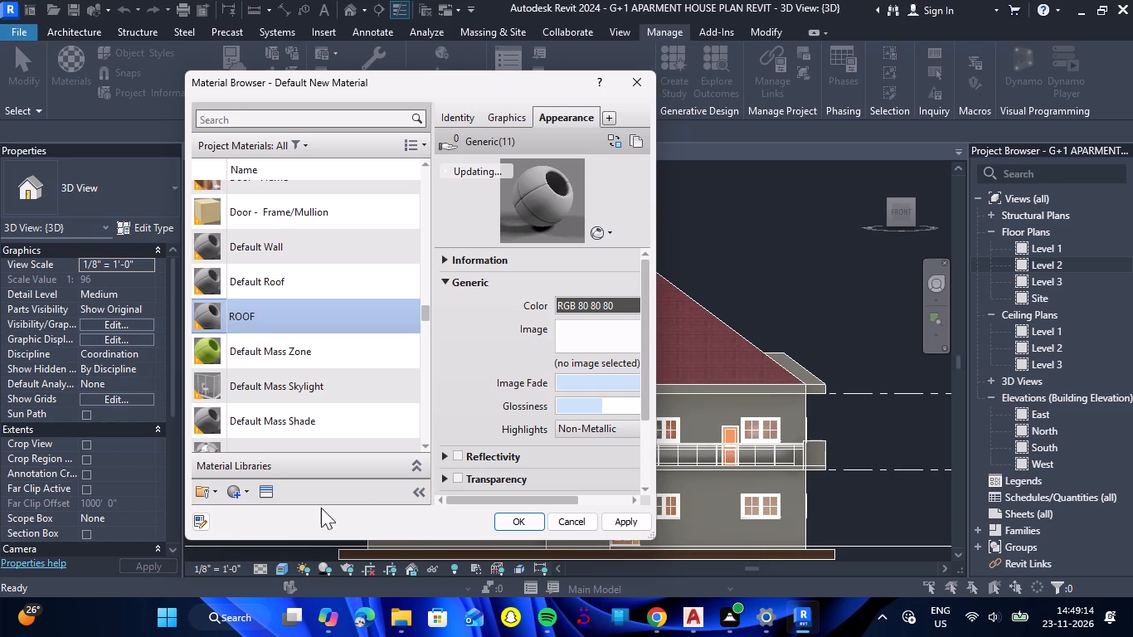
left_click(265, 496)
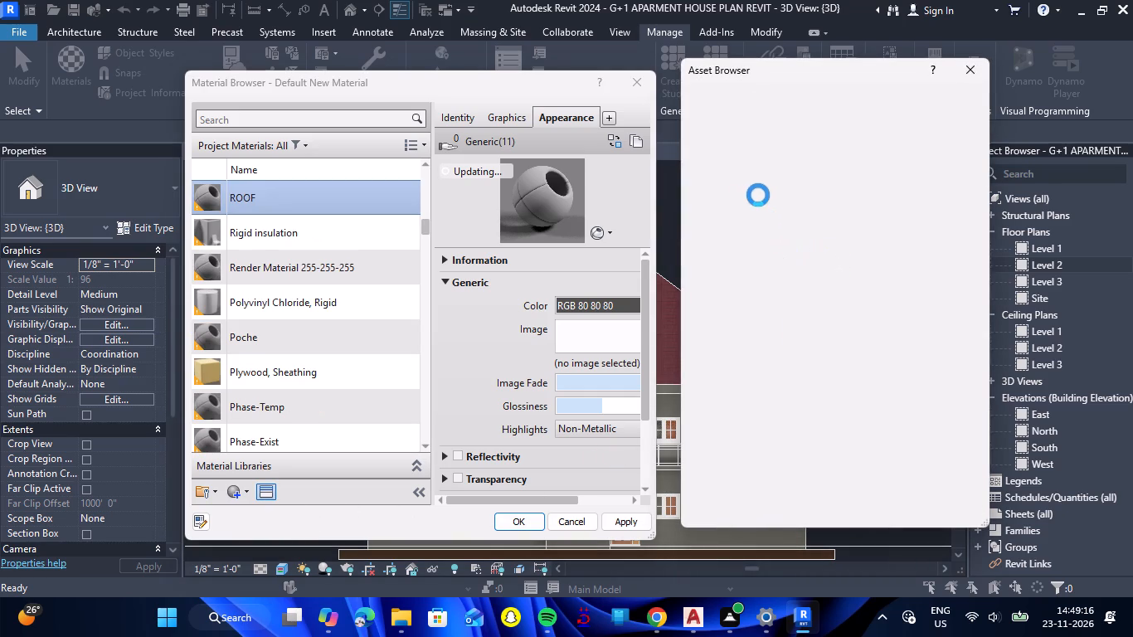
double_click(732, 176)
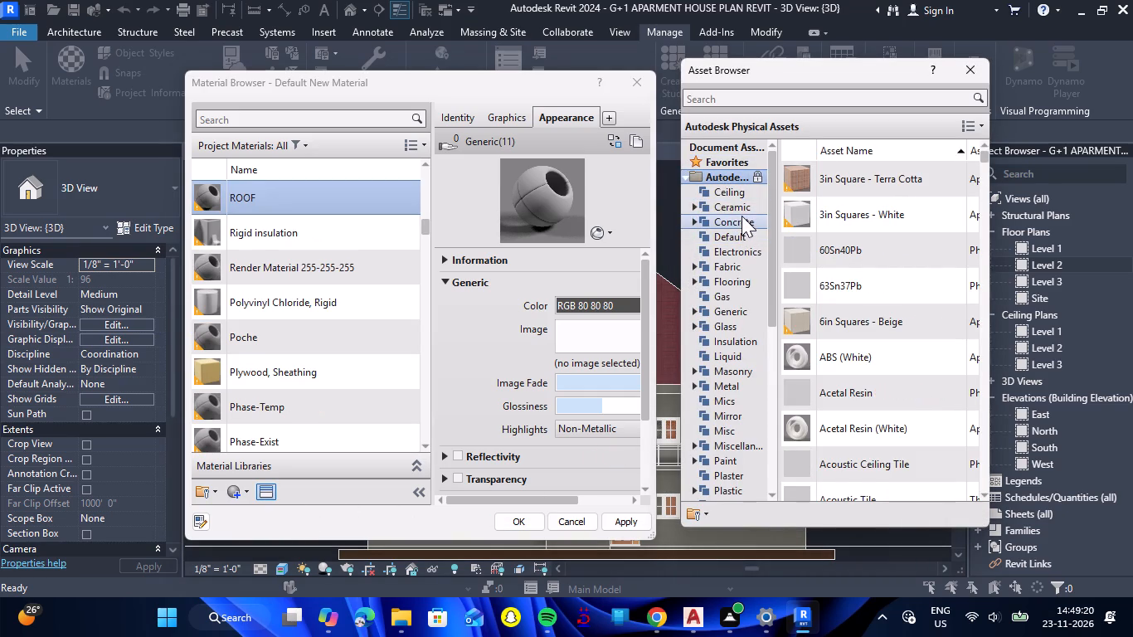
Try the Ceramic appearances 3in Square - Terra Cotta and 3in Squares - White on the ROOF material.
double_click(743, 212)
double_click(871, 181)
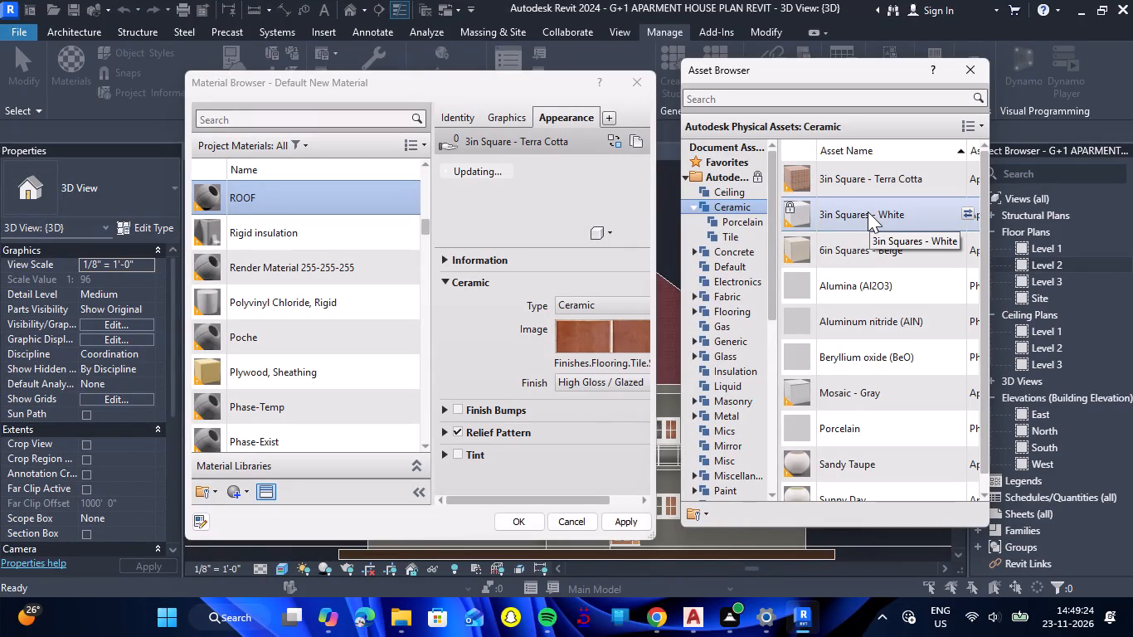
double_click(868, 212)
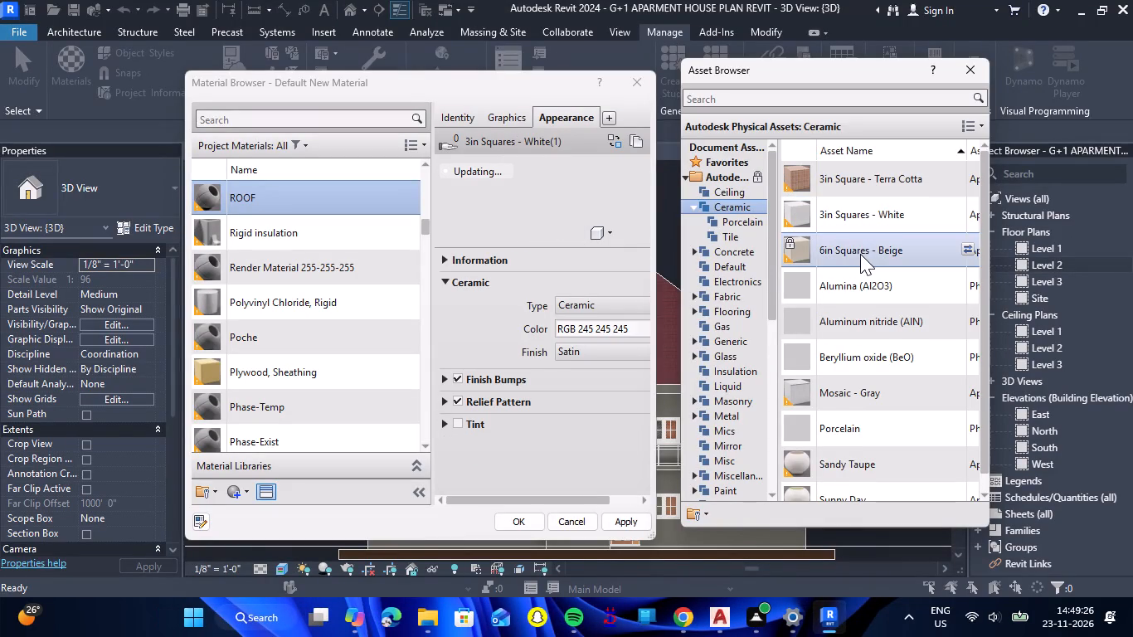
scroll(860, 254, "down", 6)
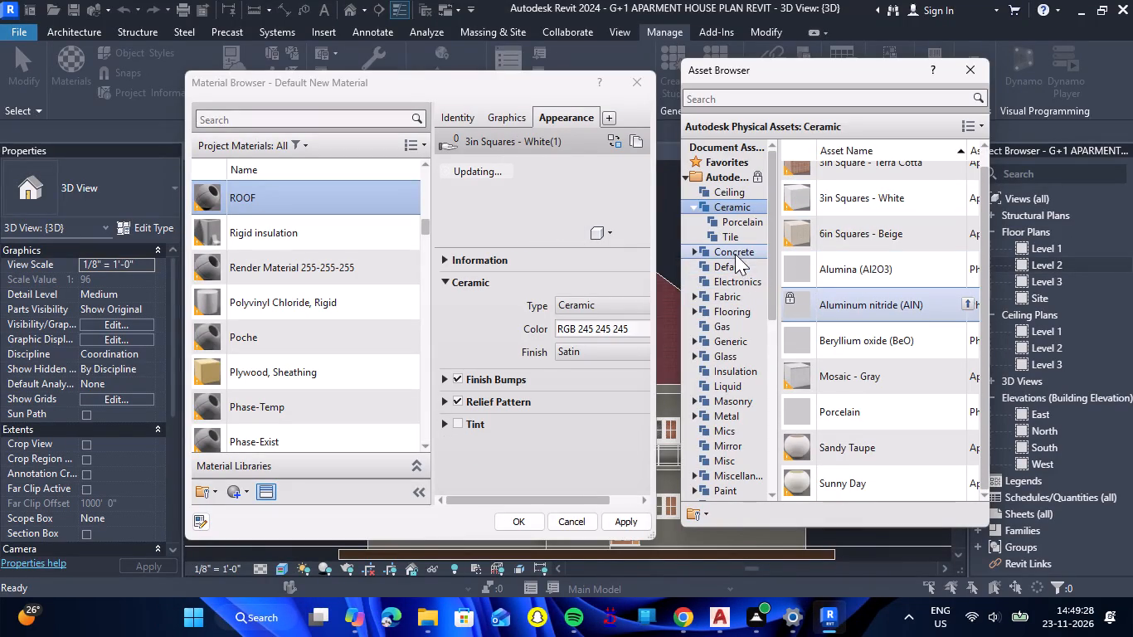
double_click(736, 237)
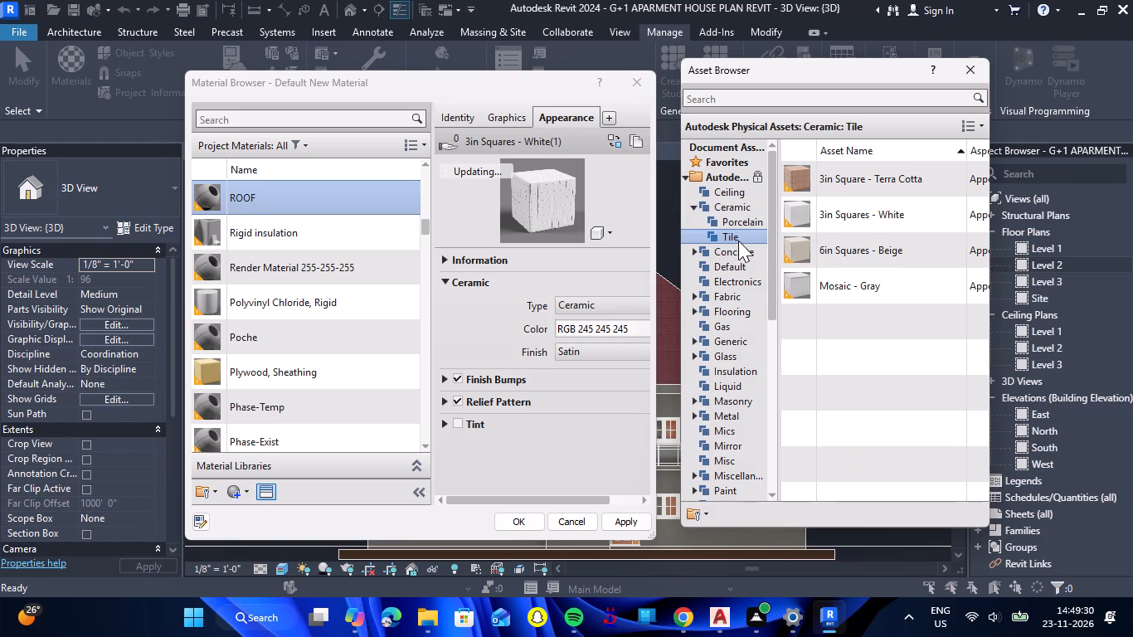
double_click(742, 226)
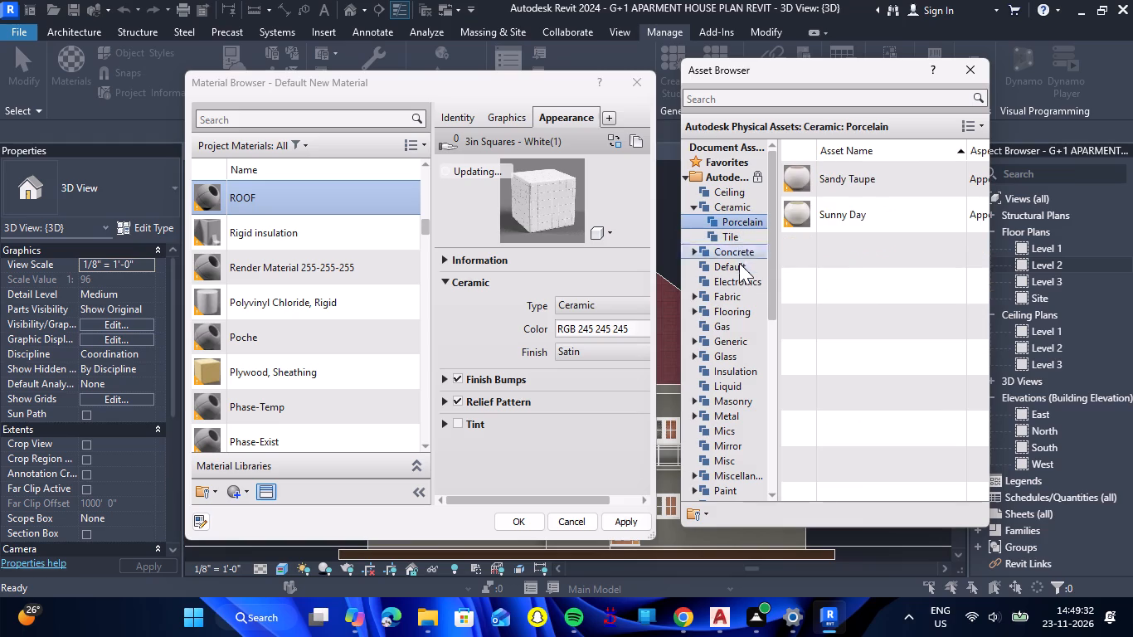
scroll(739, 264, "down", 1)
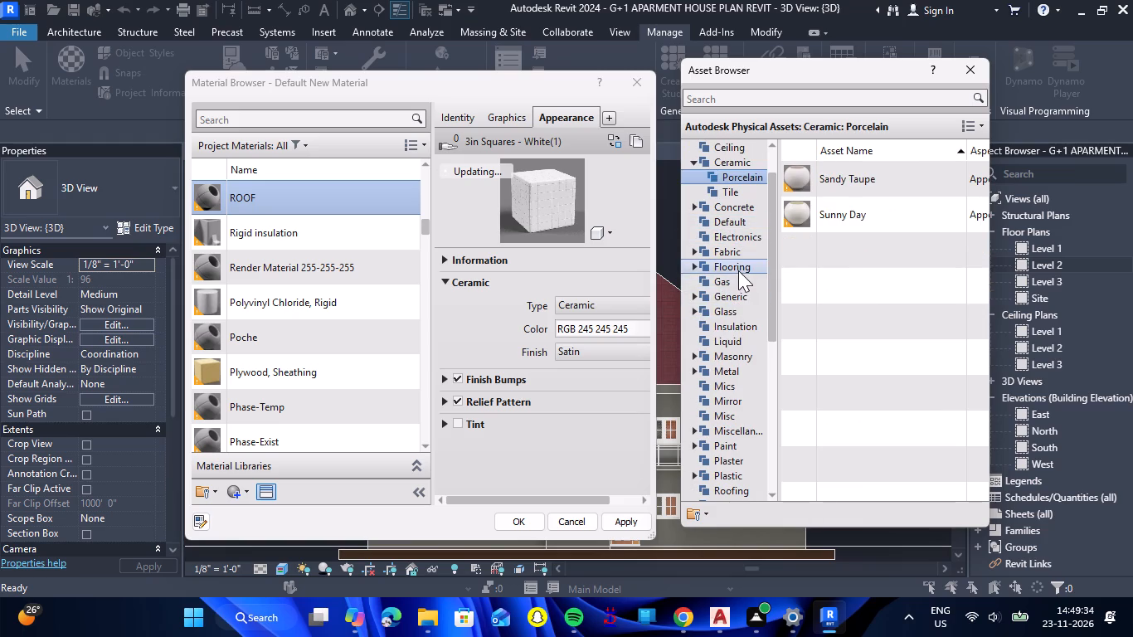
Give the ROOF material the Modular - Light Red appearance from the Masonry assets and save the material changes.
double_click(743, 362)
double_click(837, 354)
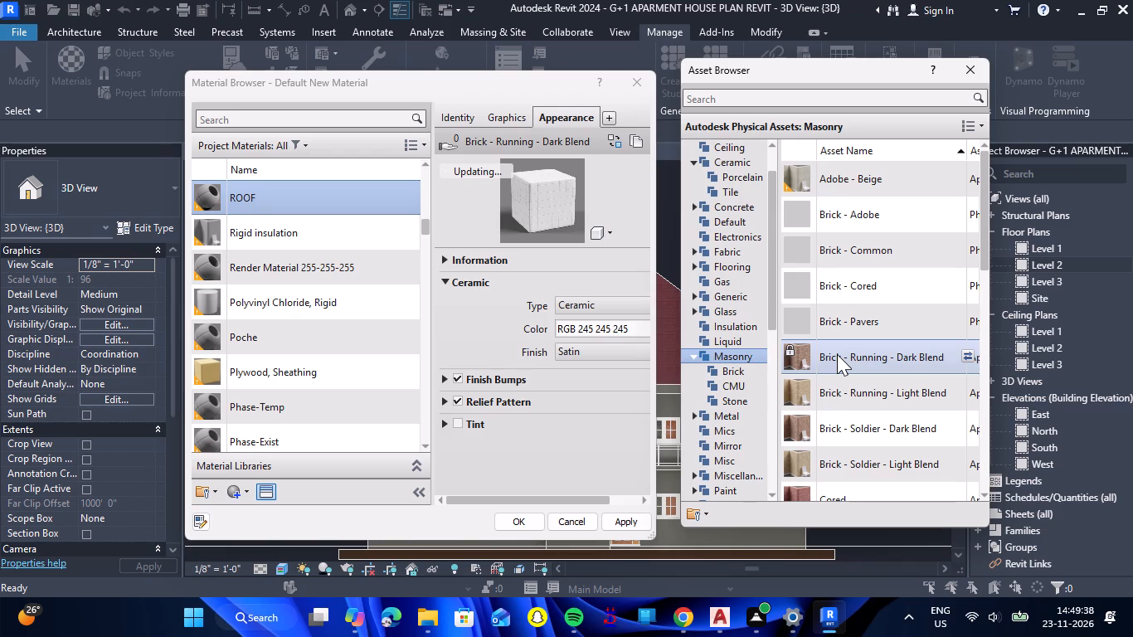
scroll(848, 348, "down", 1)
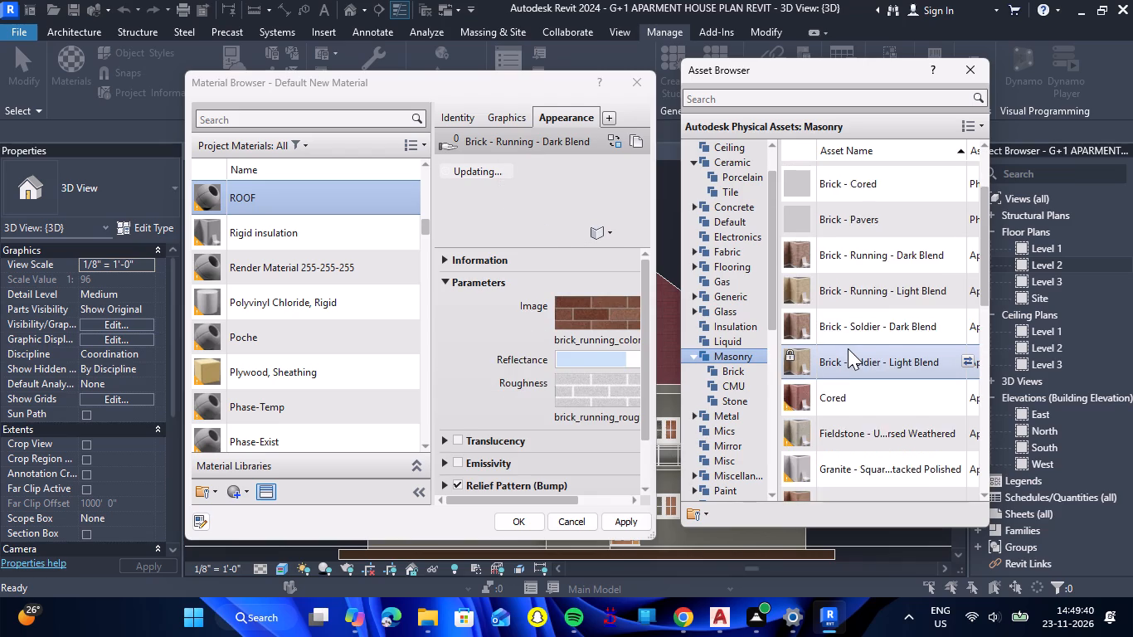
scroll(848, 348, "down", 1)
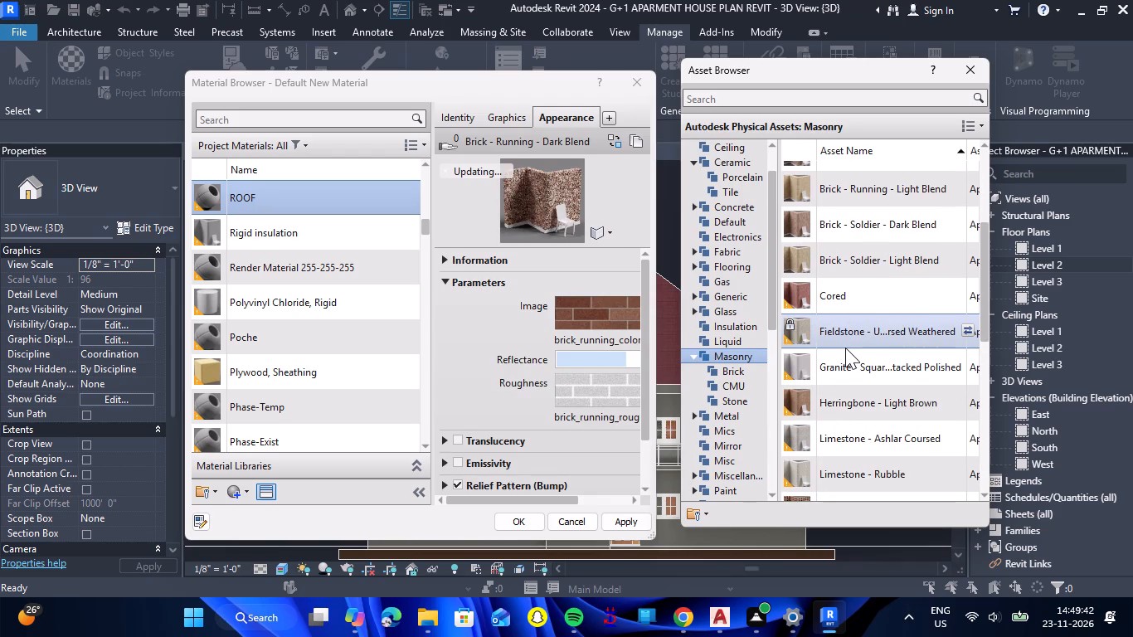
scroll(863, 367, "down", 2)
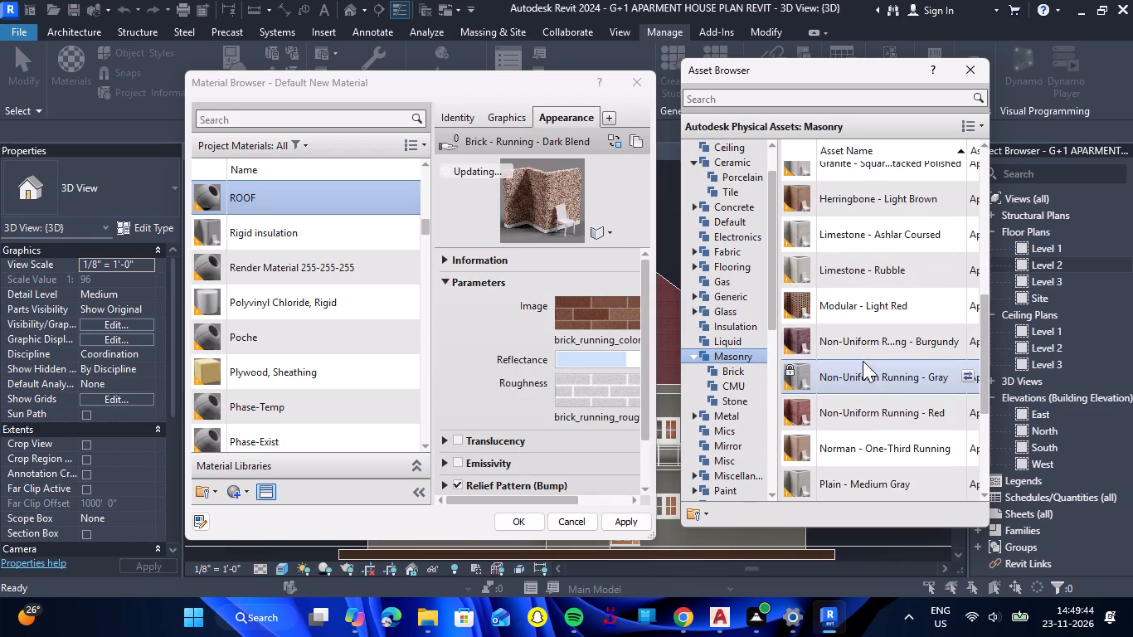
double_click(863, 311)
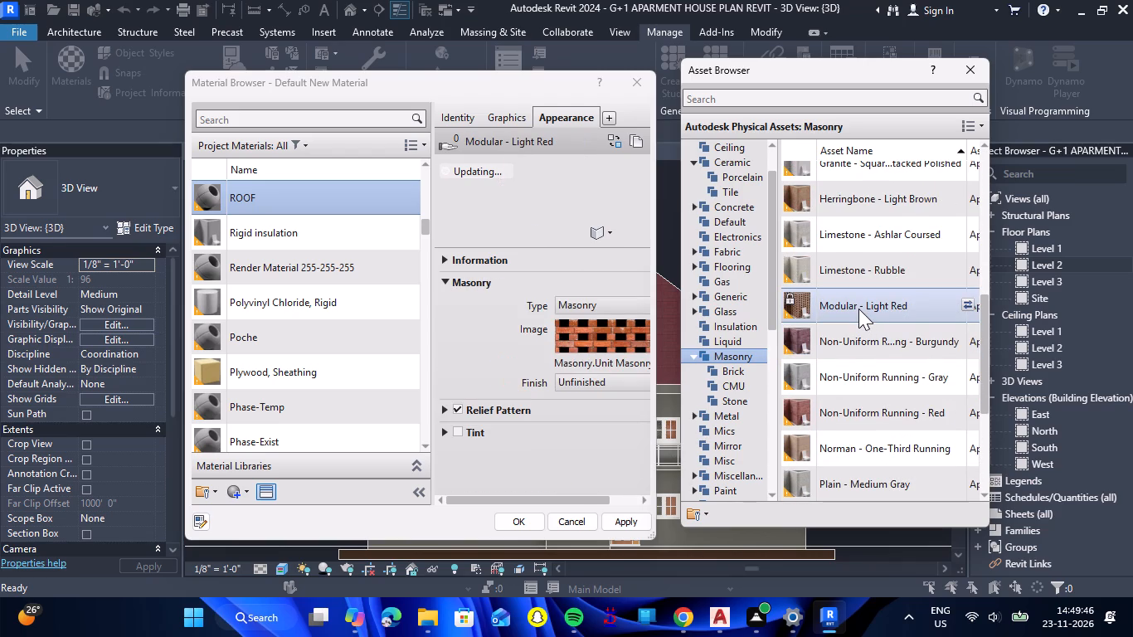
left_click(635, 527)
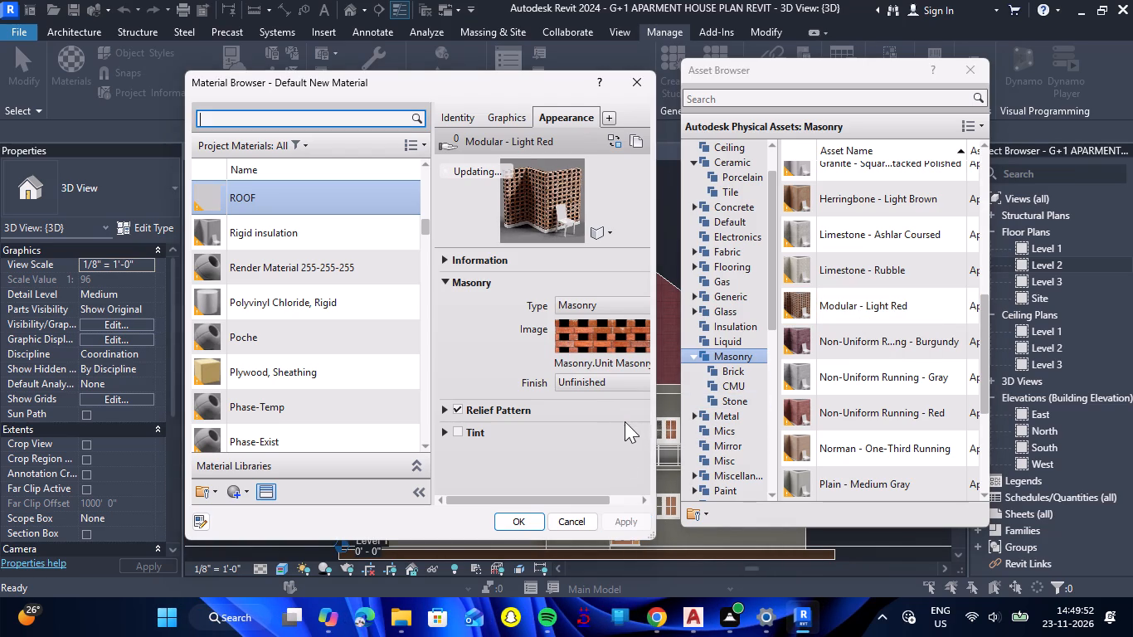
left_click(522, 520)
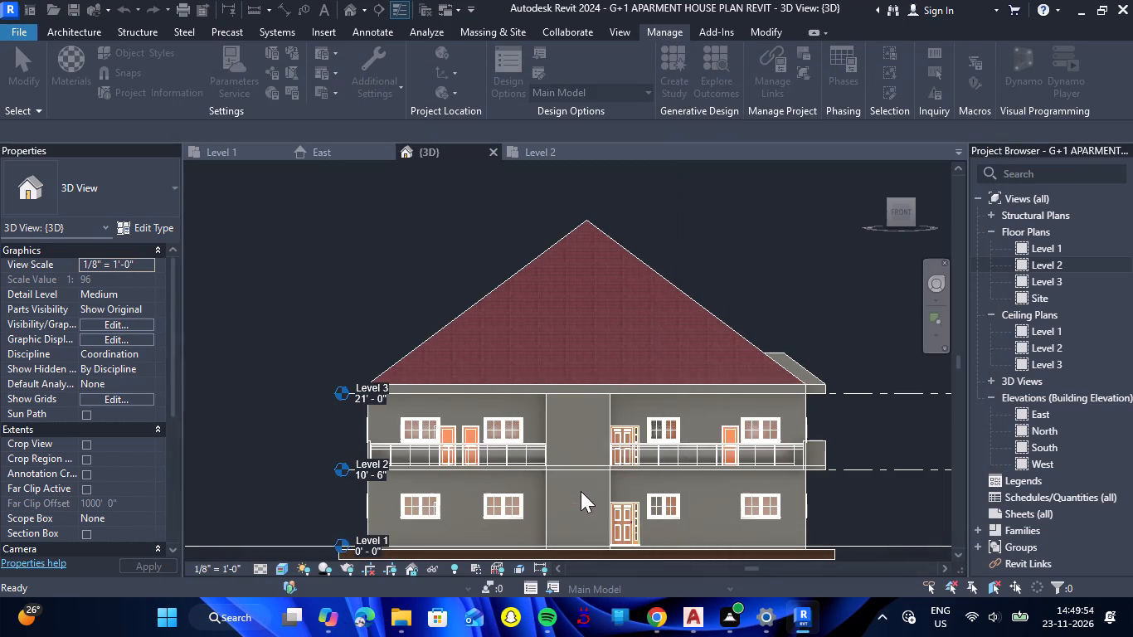
Paint the front slope of the main roof with the ROOF material.
type("PT")
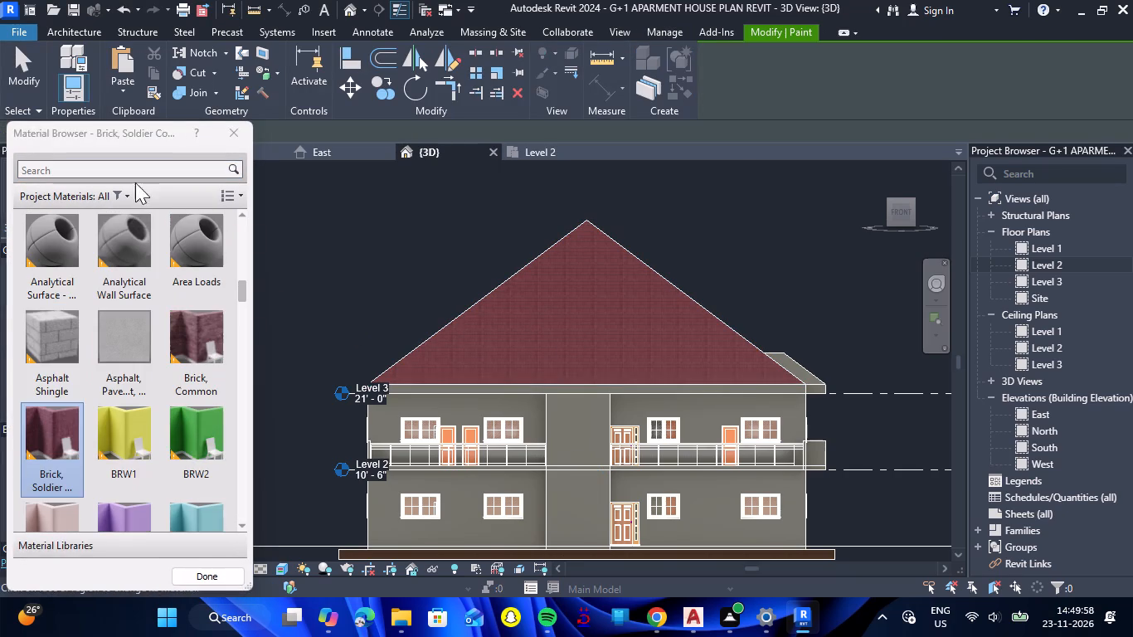
left_click(137, 176)
type("ROOF")
left_click(194, 376)
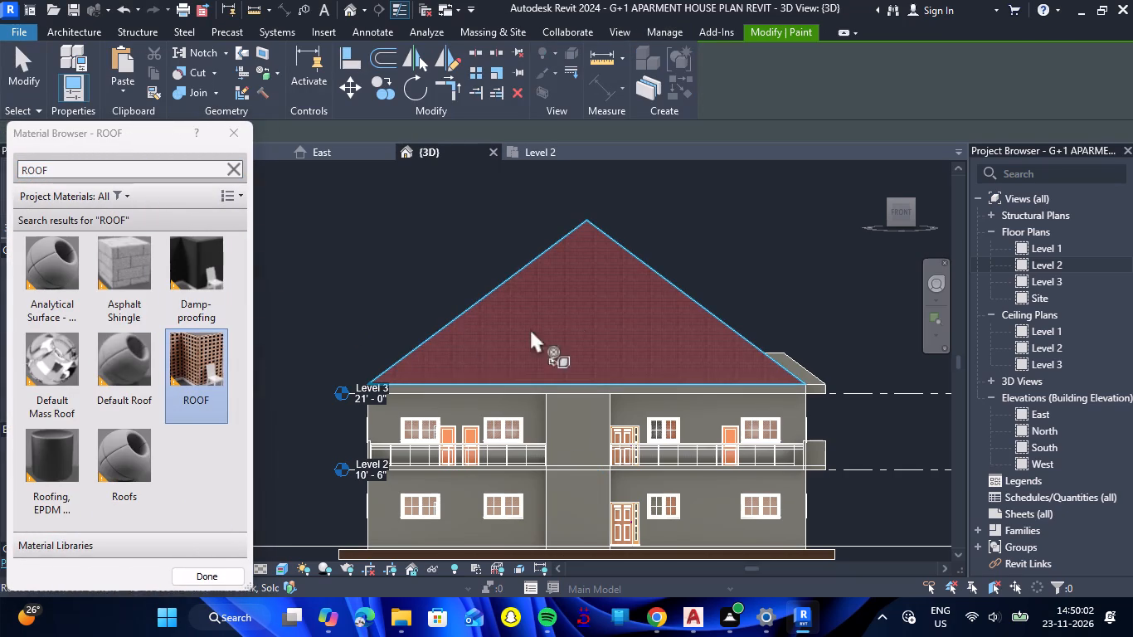
left_click(596, 314)
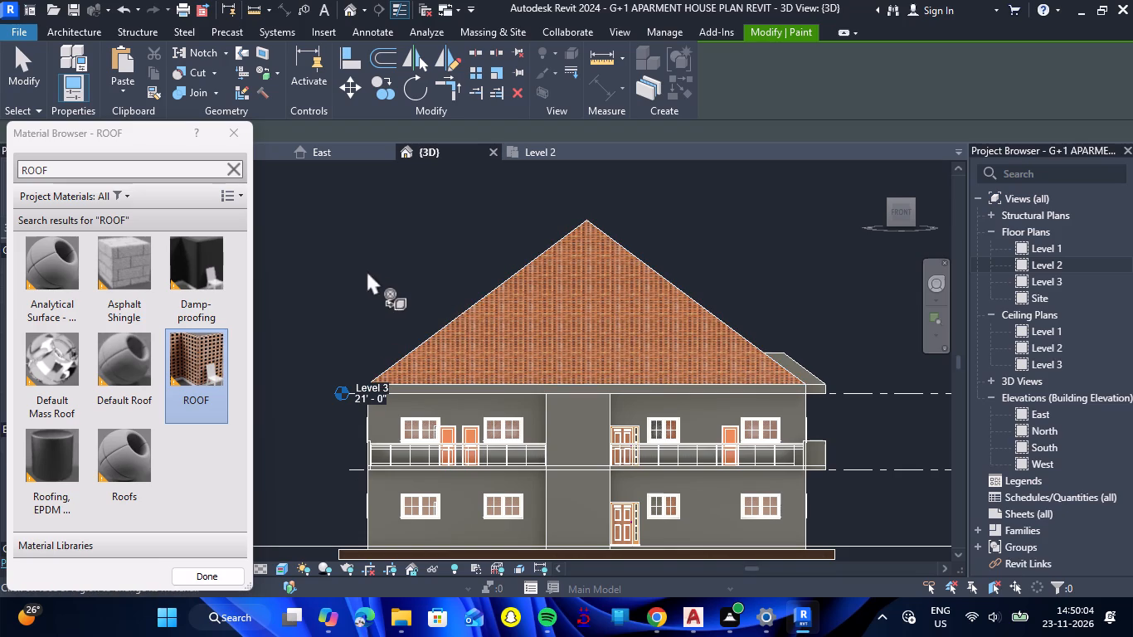
Paint the main roof's left and rear slopes and the slopes of the rear roof projections with the ROOF material.
left_click_drag(367, 270, 391, 277)
right_click_drag(367, 270, 384, 277)
left_click_drag(365, 276, 501, 314, "shift")
right_click_drag(365, 276, 501, 314, "shift")
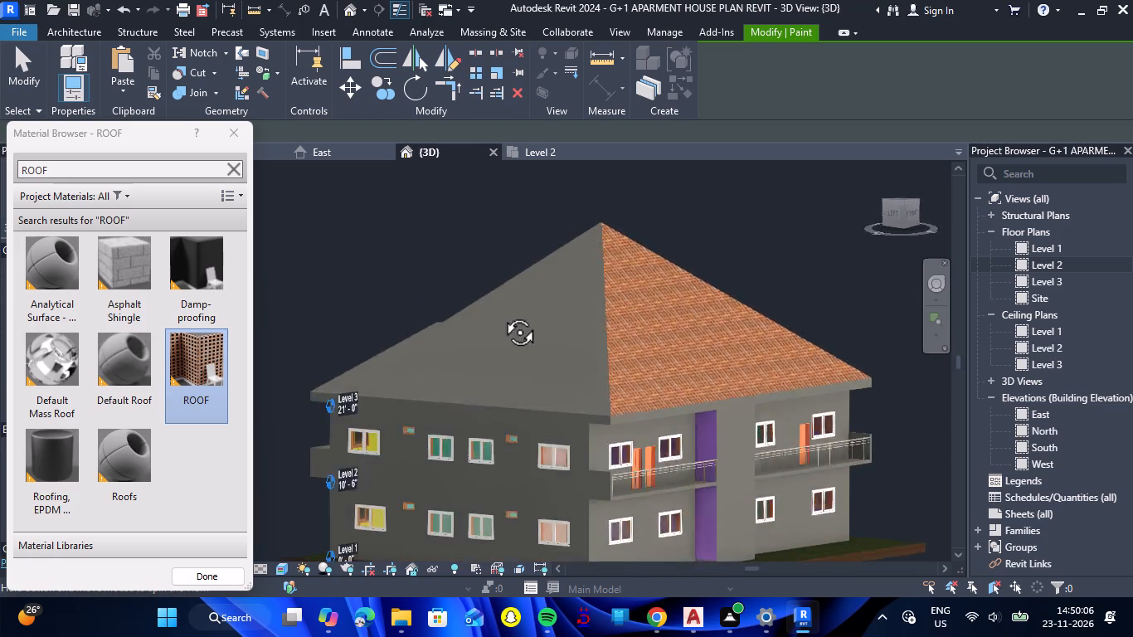
left_click_drag(501, 314, 552, 333, "shift")
right_click_drag(501, 314, 552, 333, "shift")
left_click(586, 344)
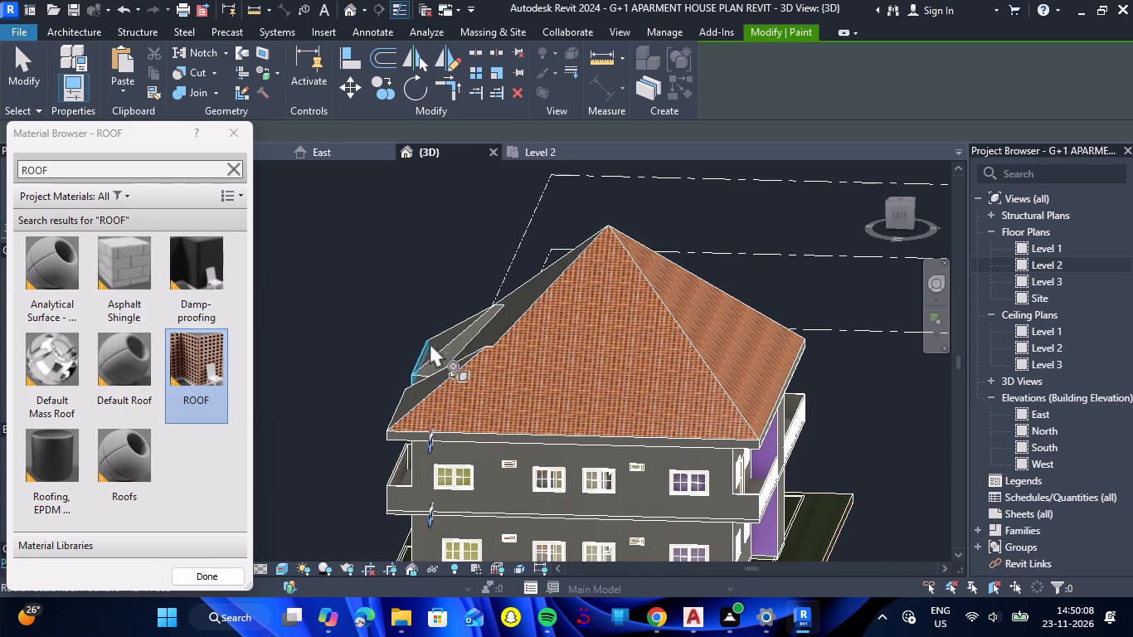
left_click(481, 336)
left_click(504, 322)
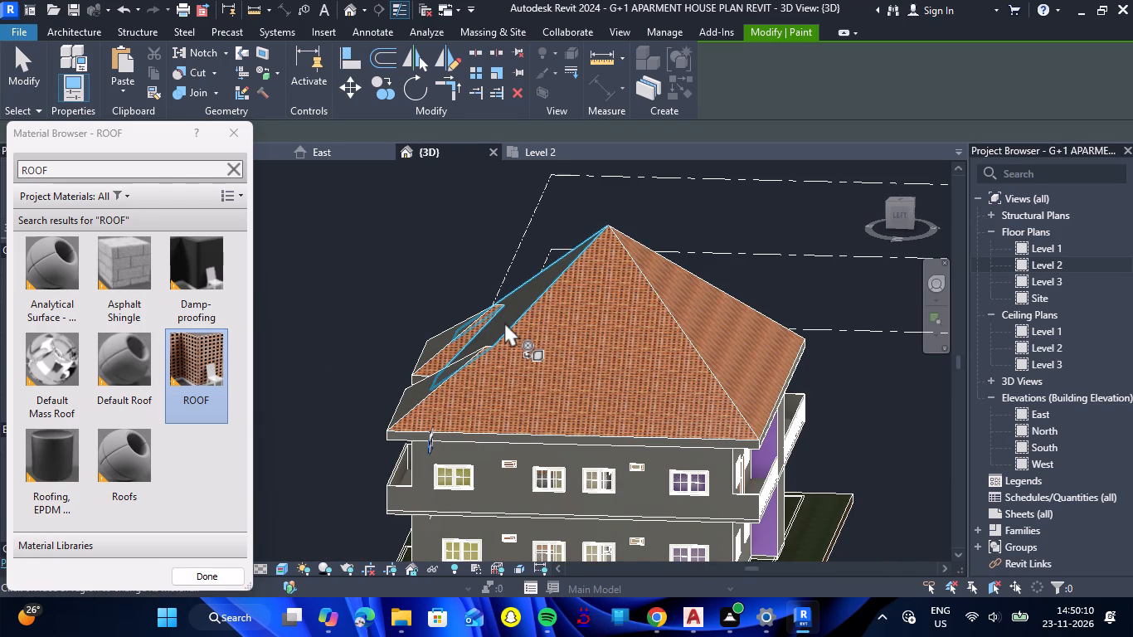
left_click(430, 384)
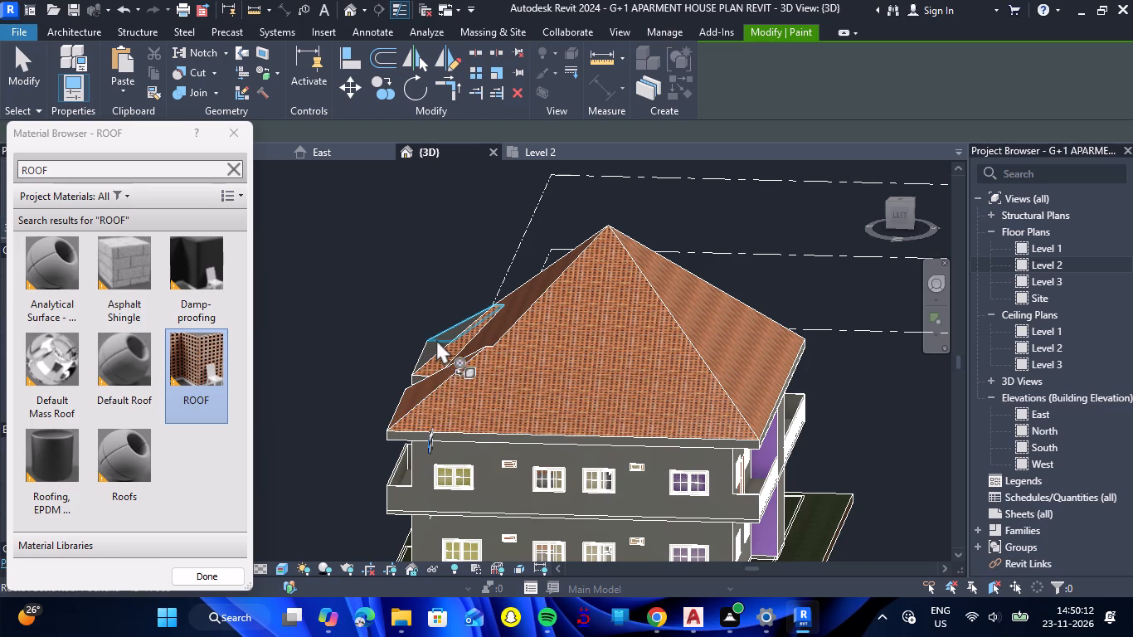
left_click(437, 339)
left_click(428, 353)
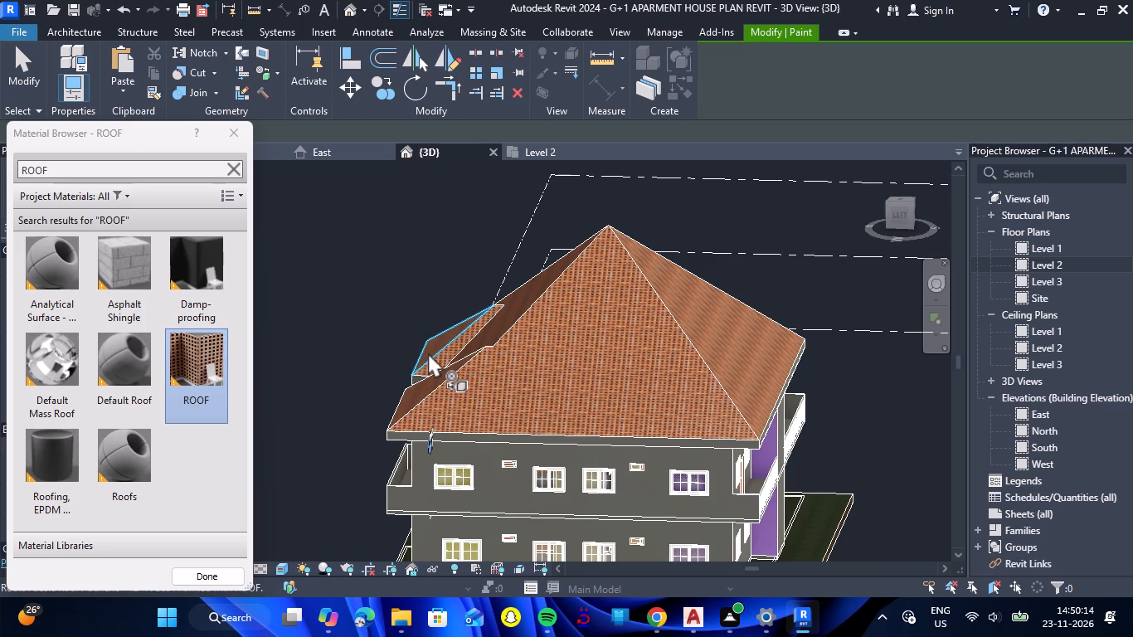
scroll(421, 347, "down", 5)
scroll(466, 387, "up", 7)
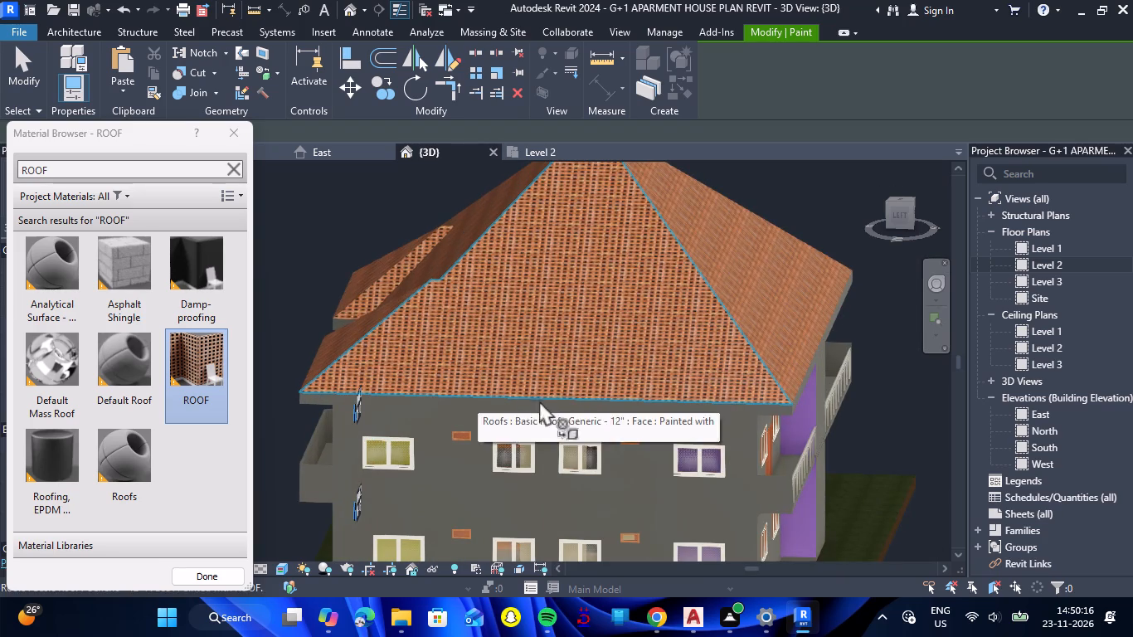
left_click(785, 412)
scroll(525, 332, "down", 4)
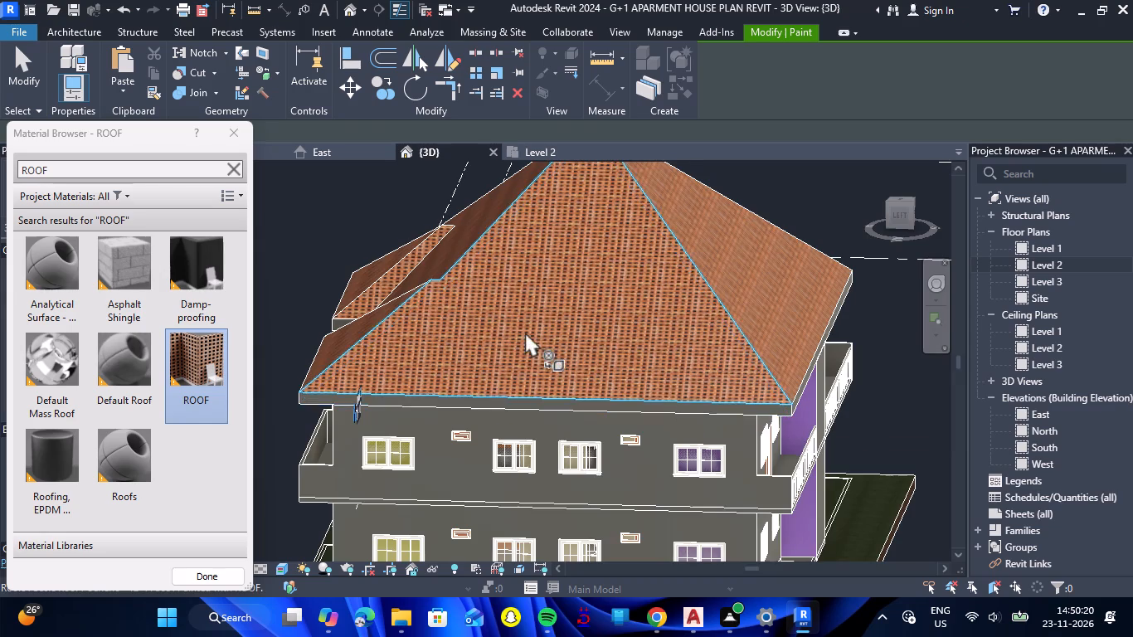
Paint the right main slope and the front and near side slopes of the small roof above the right-side balcony with ROOF.
scroll(525, 332, "down", 2)
left_click_drag(739, 345, 436, 391, "shift")
right_click_drag(739, 345, 436, 391, "shift")
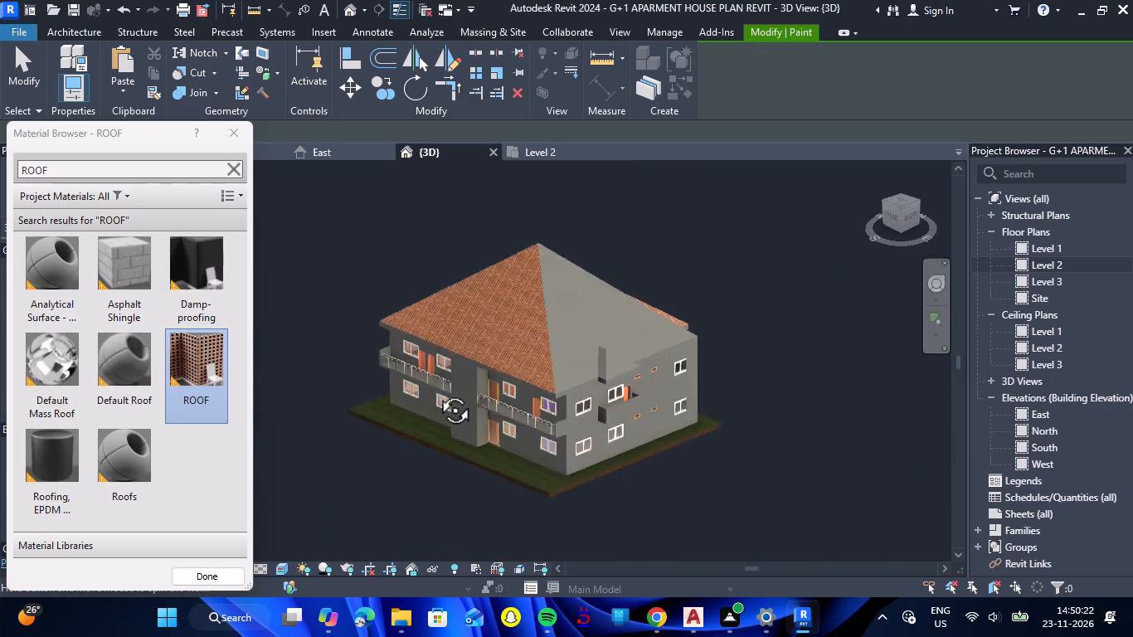
right_click_drag(436, 391, 411, 393, "shift")
left_click_drag(436, 391, 411, 393, "shift")
left_click(560, 338)
scroll(596, 367, "up", 6)
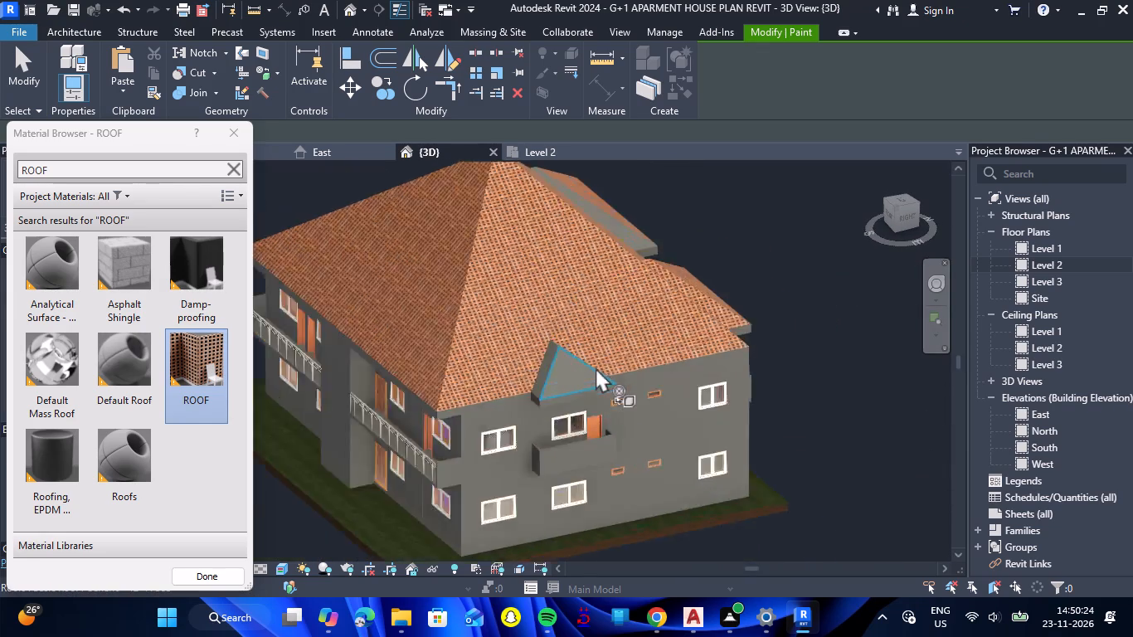
left_click(561, 386)
scroll(537, 380, "up", 6)
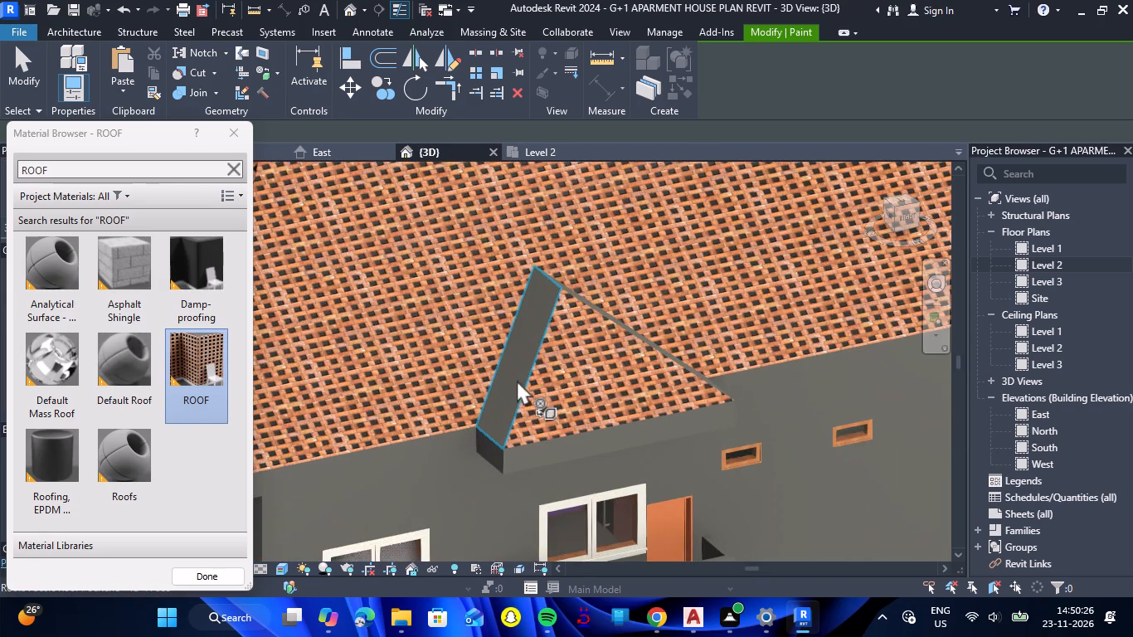
left_click(517, 380)
Paint the unpainted narrow slope of the rear roof projection and the far side slope of the small right-side roof with ROOF.
scroll(558, 320, "down", 11)
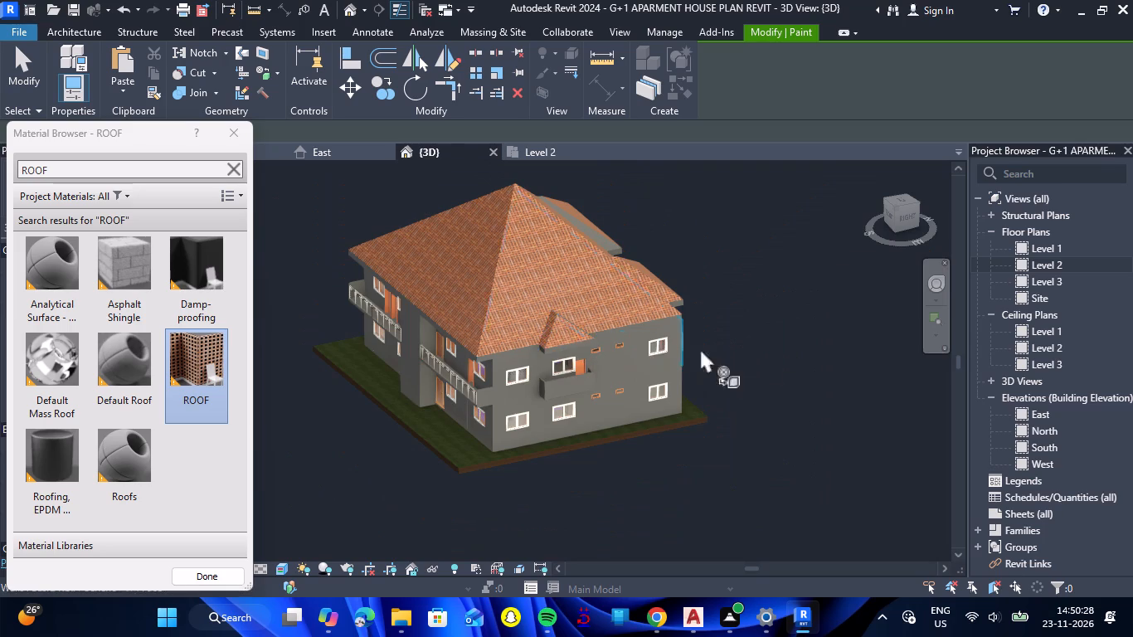
left_click_drag(784, 361, 671, 395, "shift")
right_click_drag(784, 361, 671, 395, "shift")
scroll(635, 270, "up", 3)
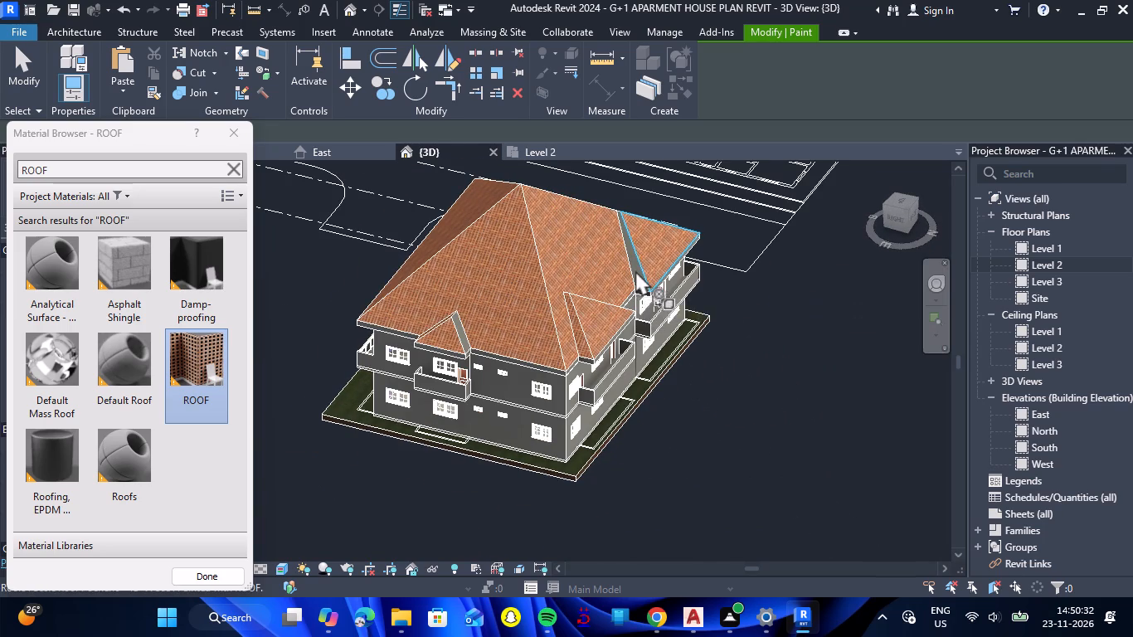
scroll(635, 270, "up", 4)
left_click(651, 315)
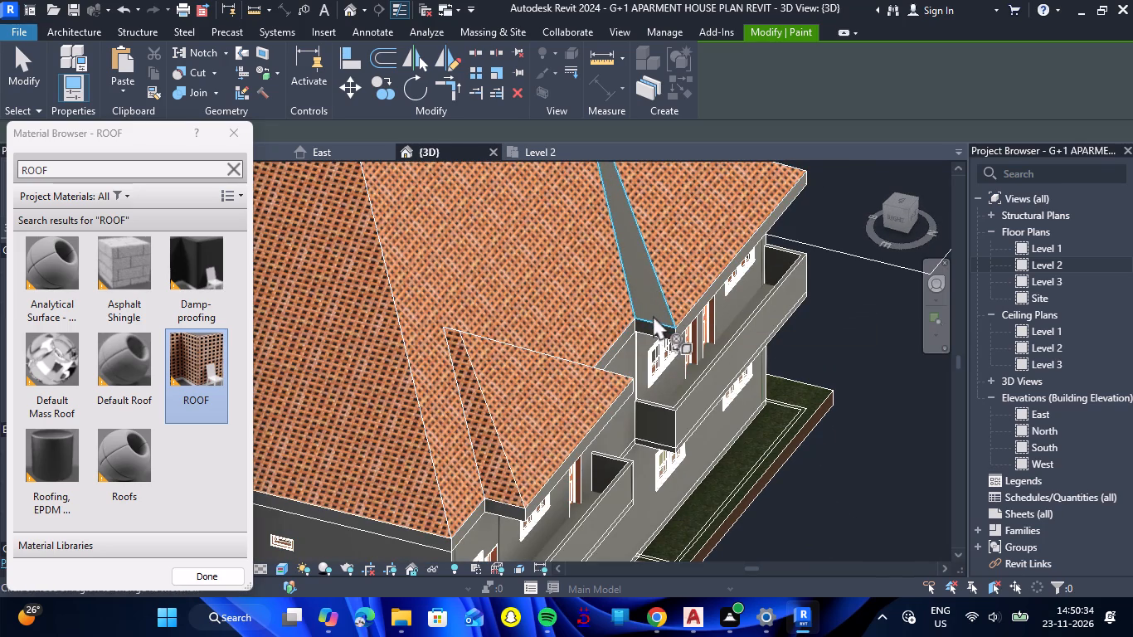
scroll(639, 328, "down", 4)
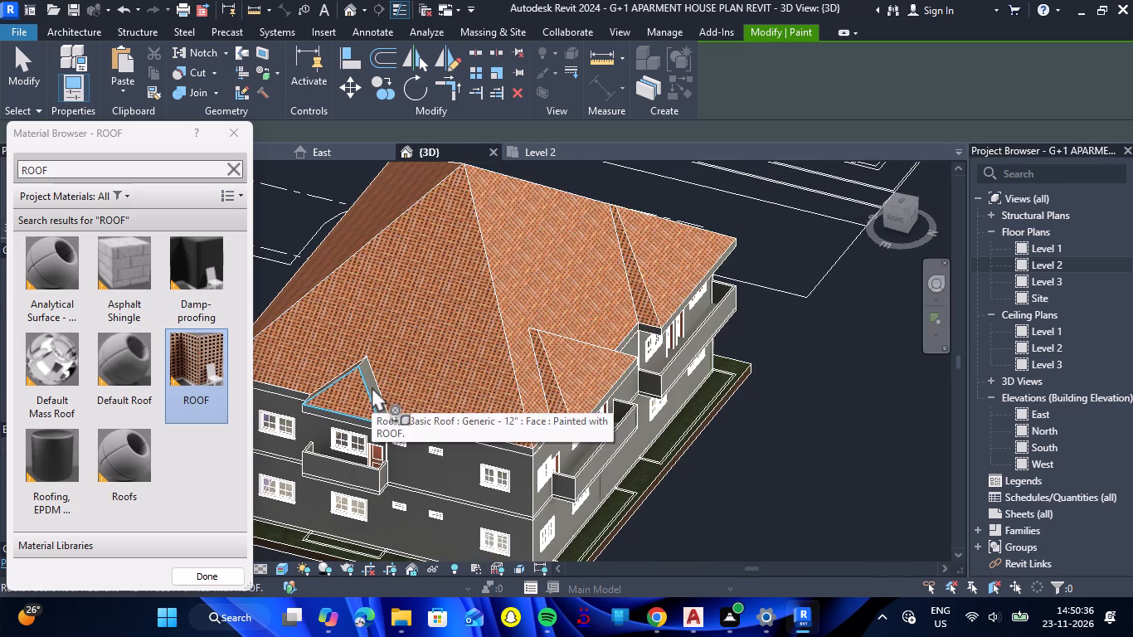
scroll(372, 387, "up", 7)
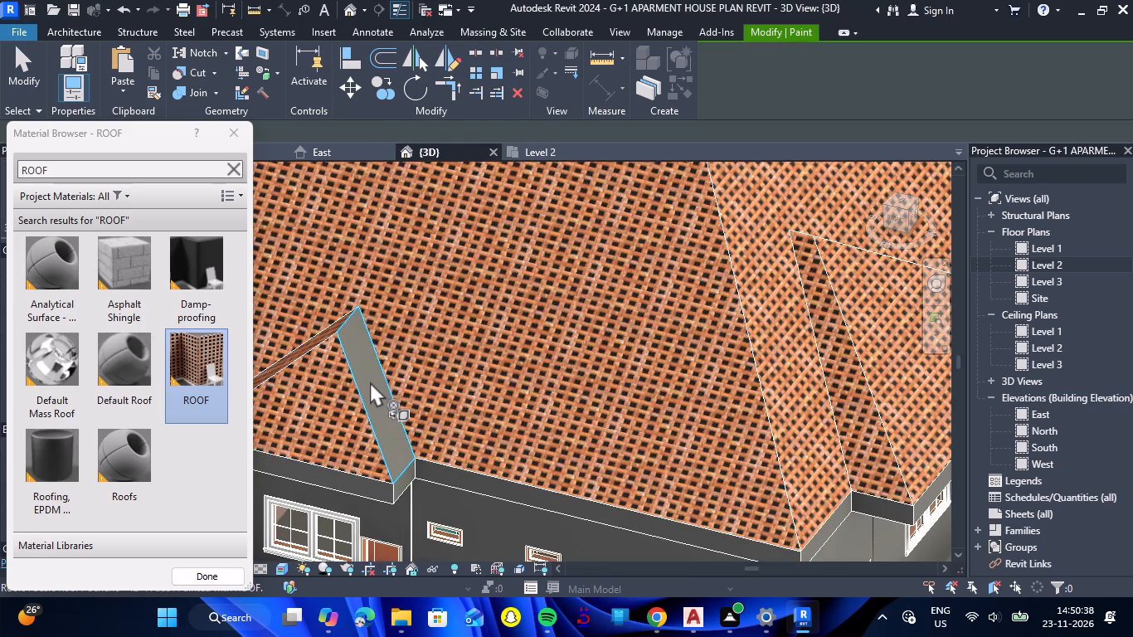
left_click(370, 382)
Paint the right-side eave fascia toward the rear and the small balcony roof's side and front fascias with ROOF.
scroll(388, 341, "down", 3)
scroll(406, 445, "up", 7)
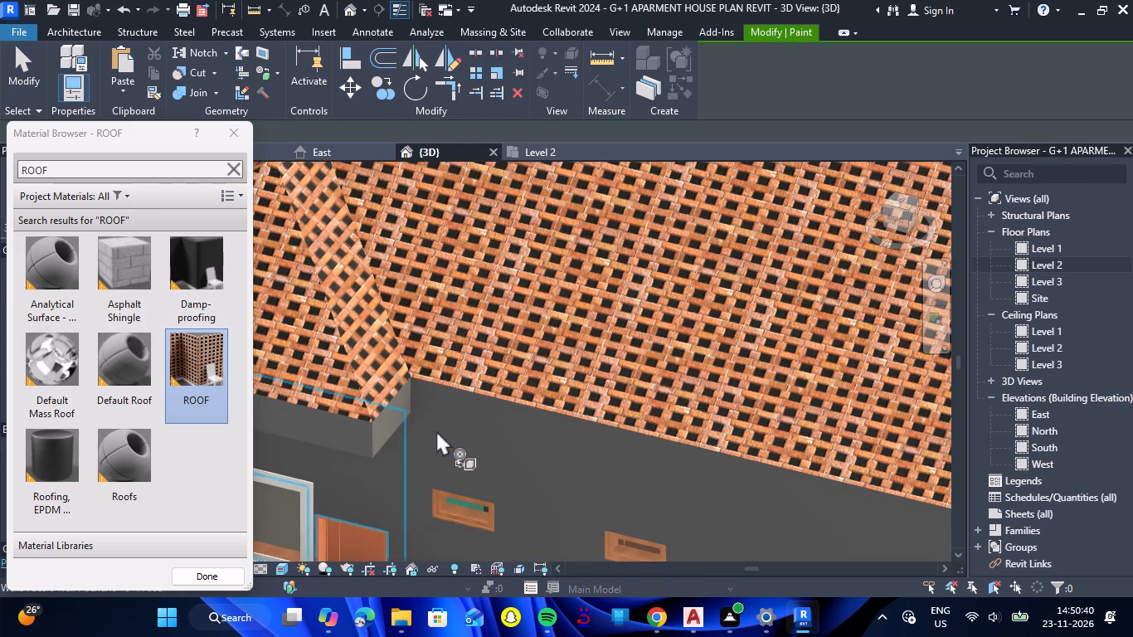
left_click(459, 402)
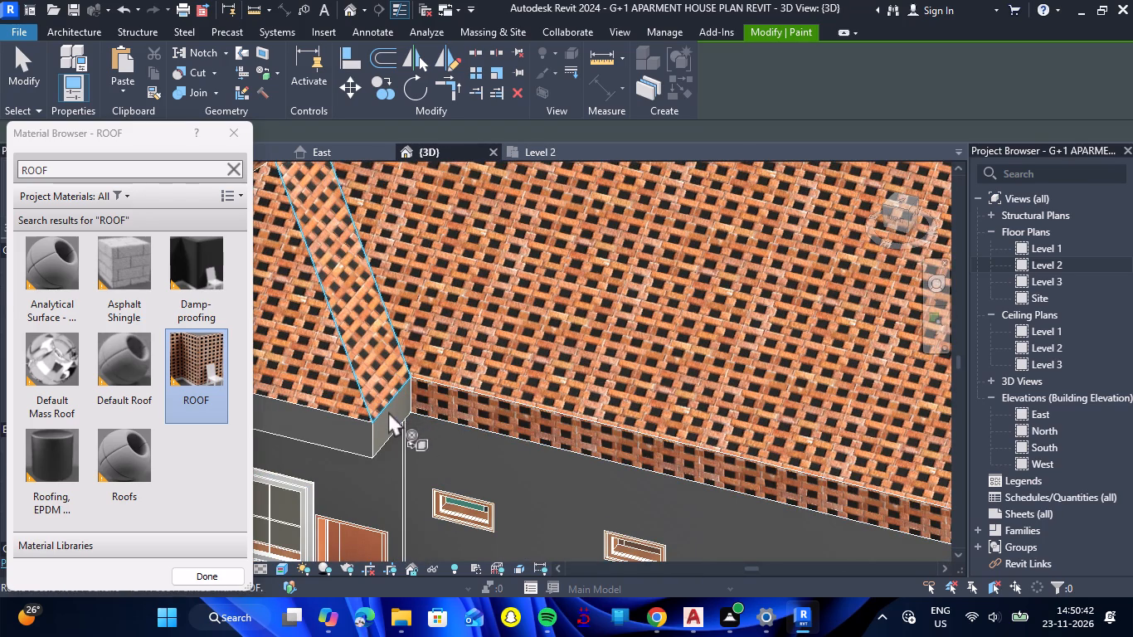
left_click(389, 420)
left_click(357, 439)
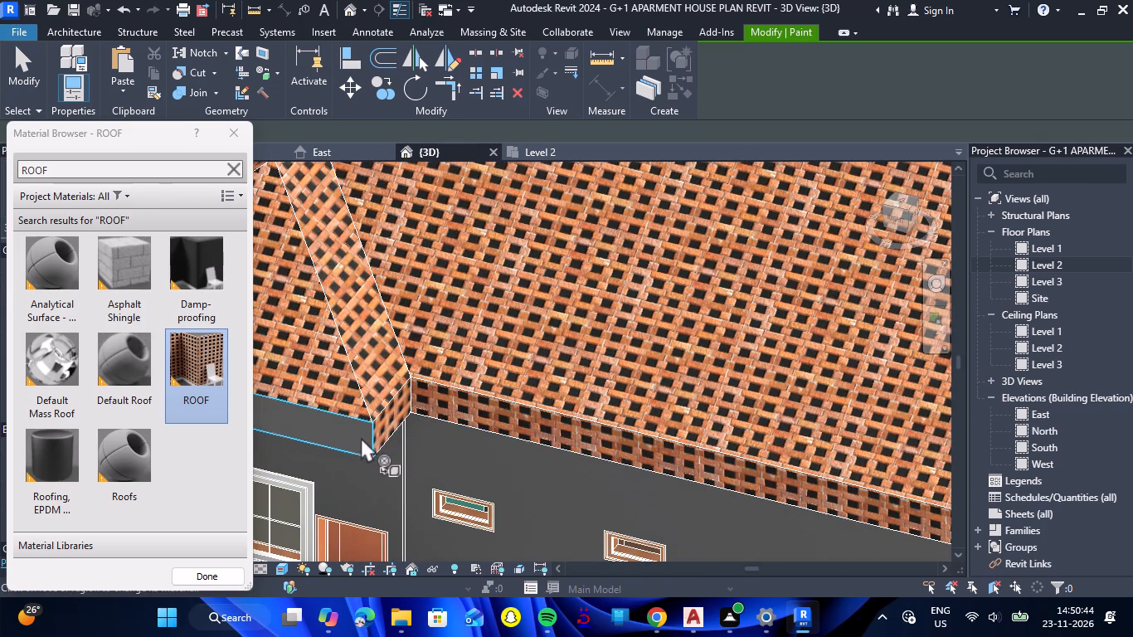
Paint the right-side eave fascia near the front corner and the front eave fascia with the ROOF material.
scroll(464, 362, "down", 7)
scroll(532, 351, "down", 5)
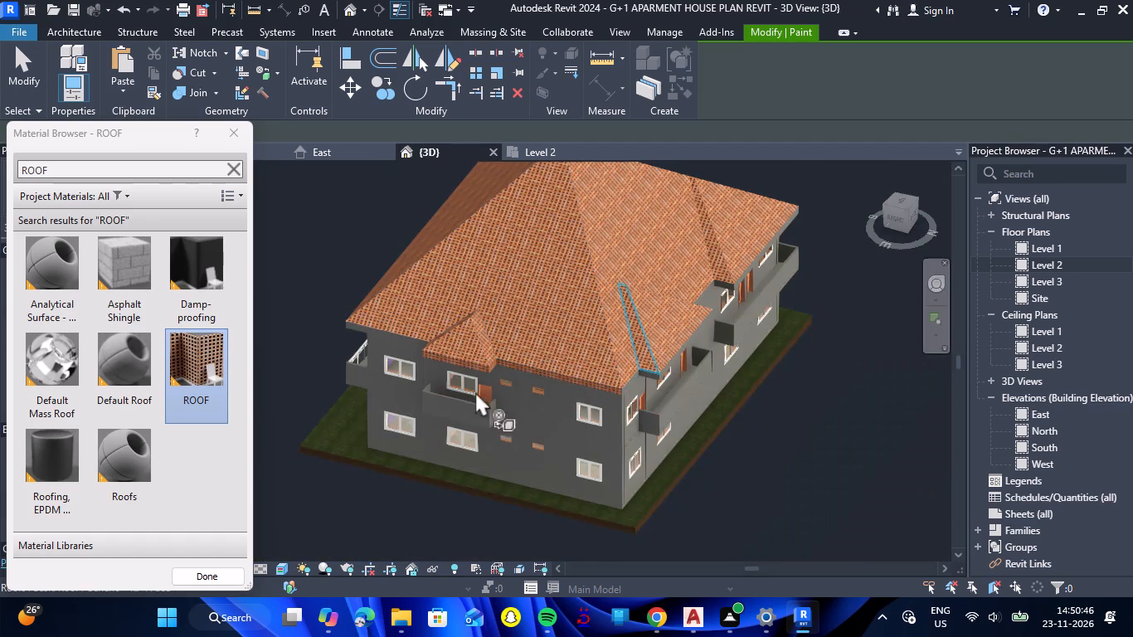
left_click_drag(278, 345, 391, 253, "shift")
right_click_drag(276, 348, 391, 253, "shift")
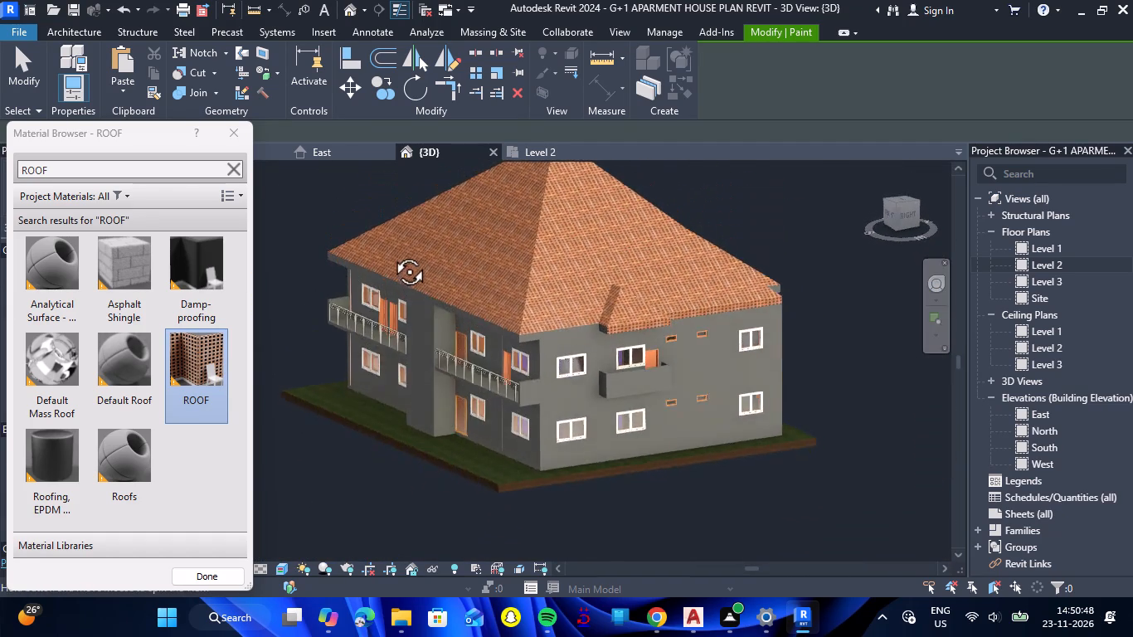
left_click_drag(391, 253, 391, 252, "shift")
right_click_drag(391, 253, 391, 252, "shift")
scroll(549, 314, "up", 9)
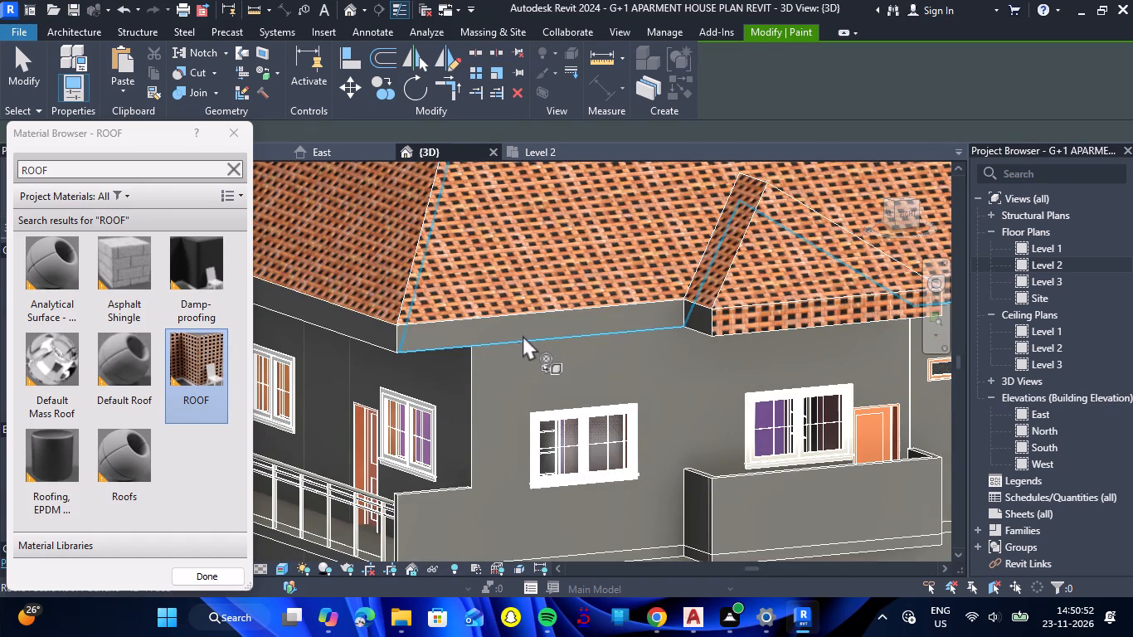
left_click(502, 328)
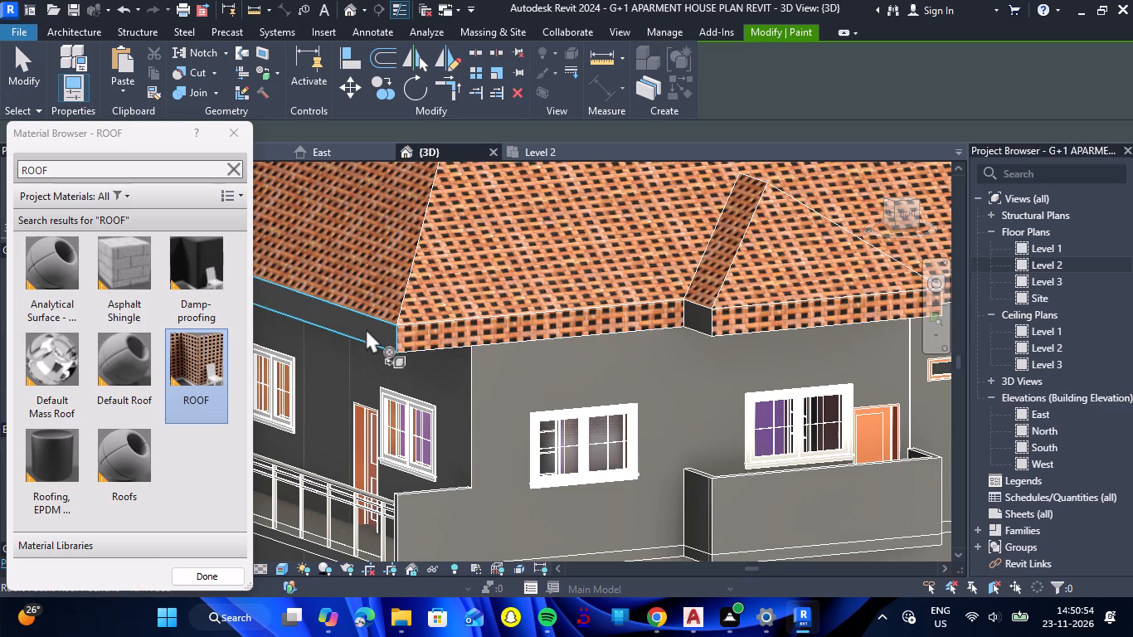
left_click(369, 327)
Paint the rear corner eave fascia and the front and side fascias of the adjoining rear roof projection with ROOF.
scroll(398, 330, "down", 4)
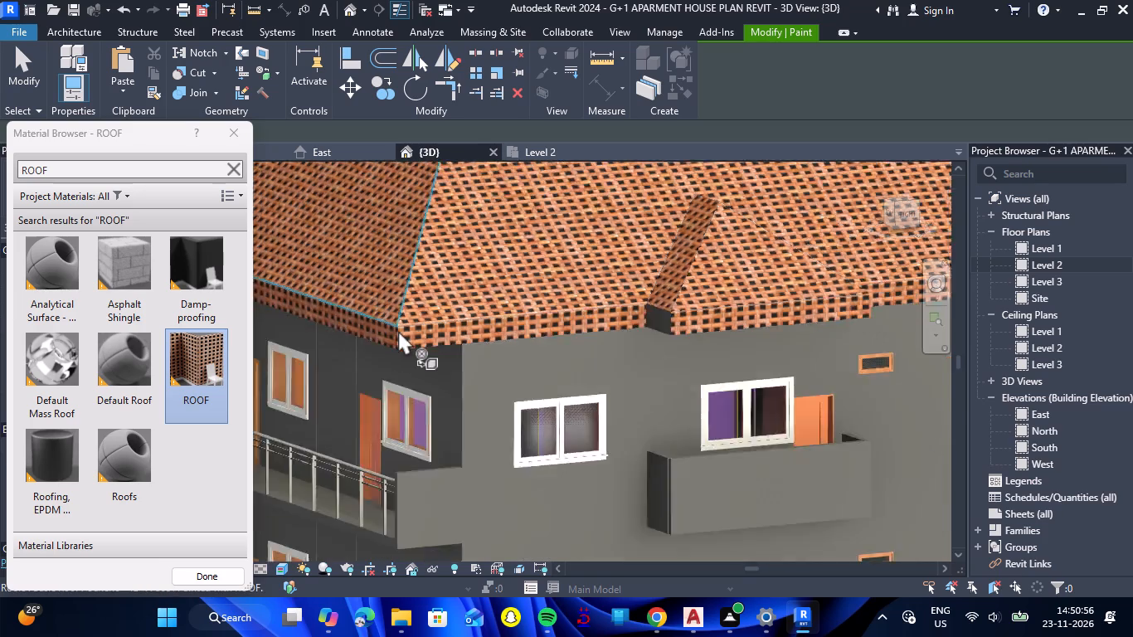
scroll(398, 330, "down", 7)
left_click_drag(664, 364, 547, 381, "shift")
right_click_drag(662, 366, 547, 381, "shift")
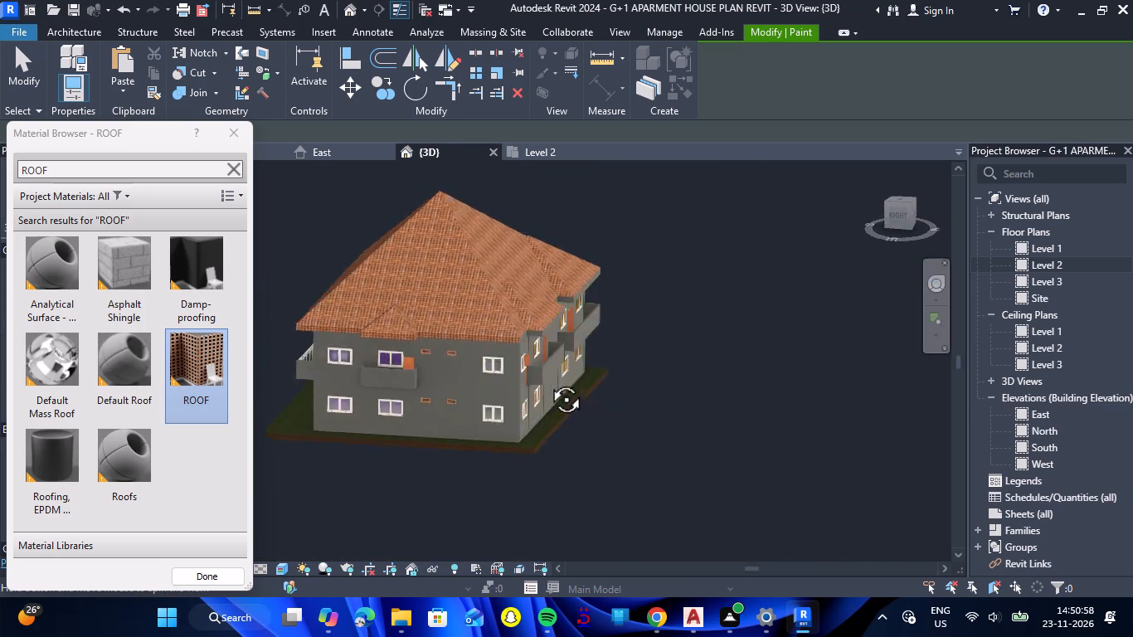
right_click_drag(547, 381, 419, 334, "shift")
left_click_drag(547, 381, 419, 334, "shift")
scroll(368, 296, "up", 4)
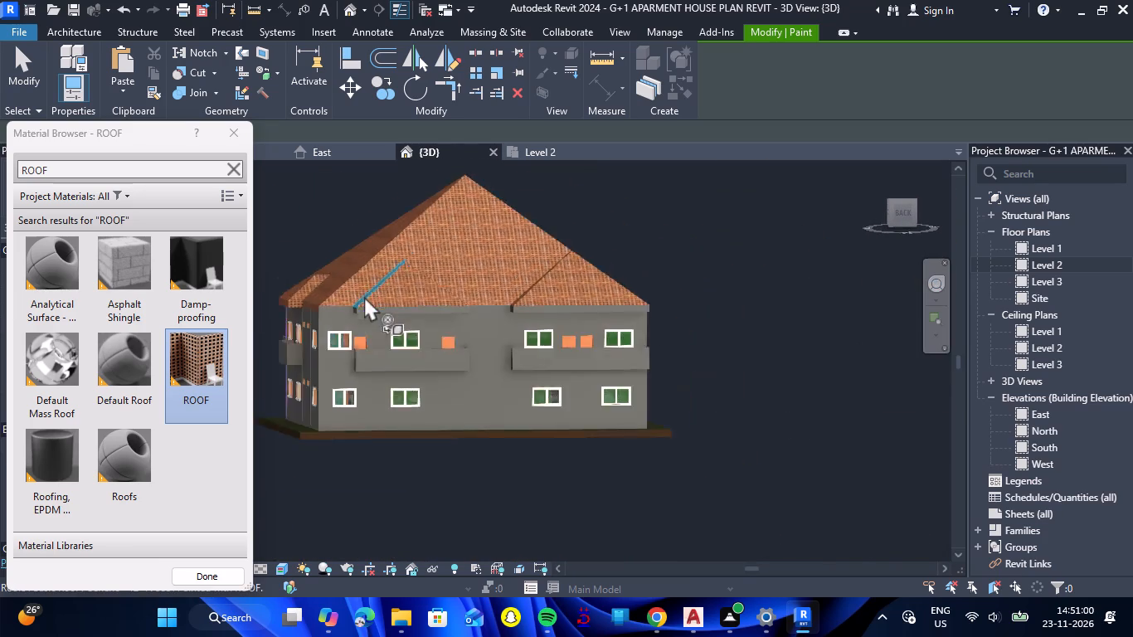
scroll(364, 296, "up", 3)
scroll(281, 312, "up", 6)
left_click(333, 343)
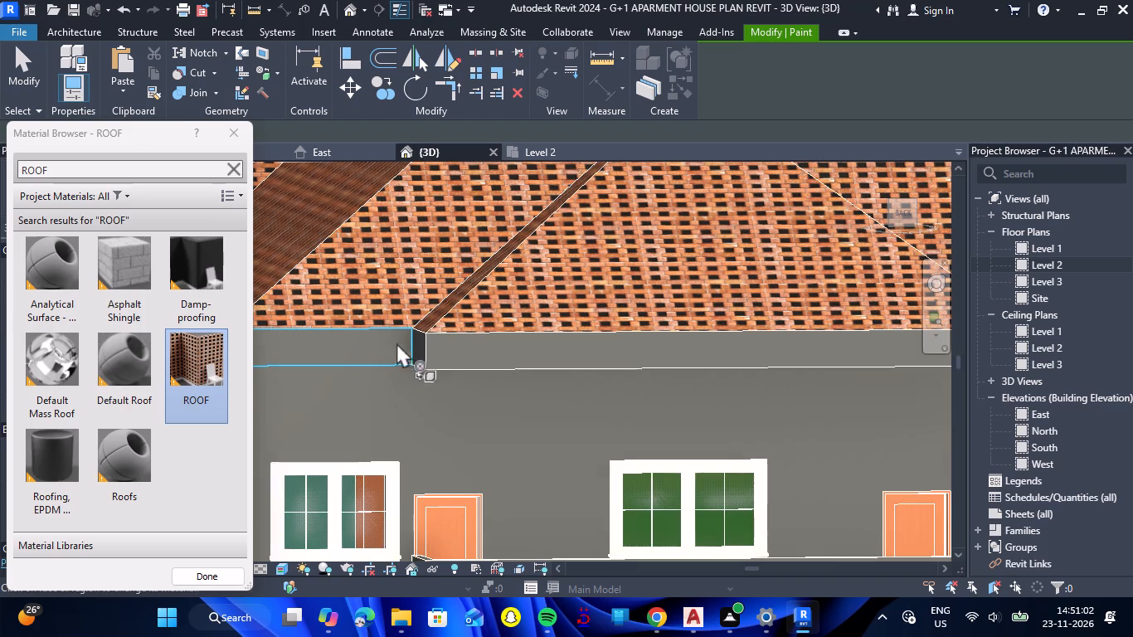
left_click(457, 345)
scroll(407, 349, "up", 8)
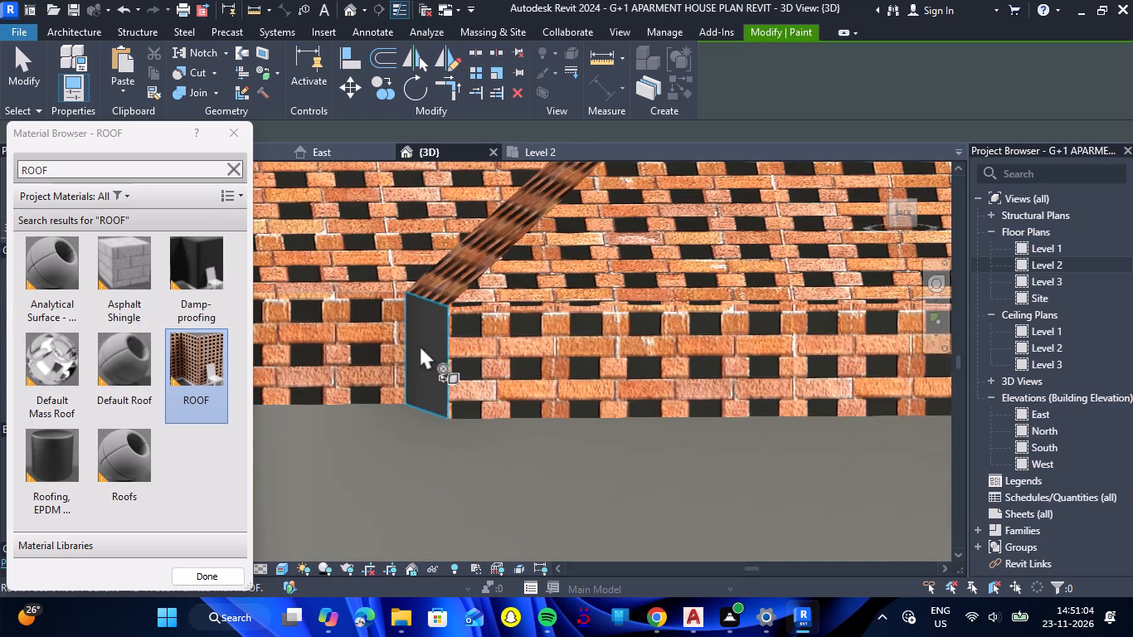
left_click(430, 346)
Paint the rear fascia between the two roof projections and the second projection's side and front fascias with ROOF.
scroll(384, 340, "down", 15)
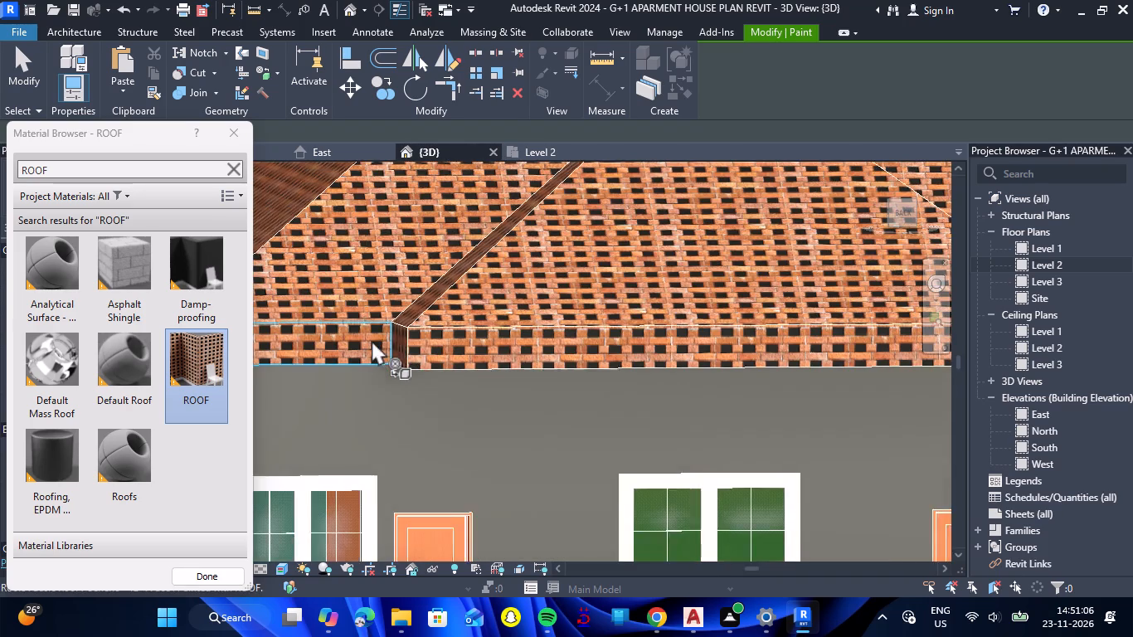
scroll(676, 337, "up", 9)
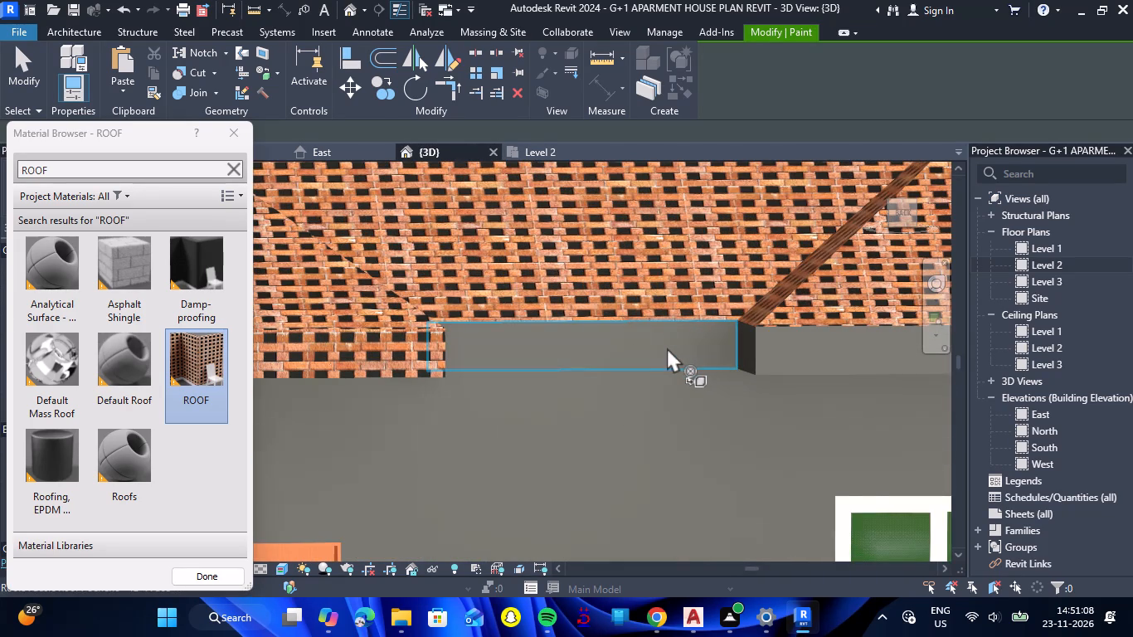
left_click(663, 346)
left_click(746, 349)
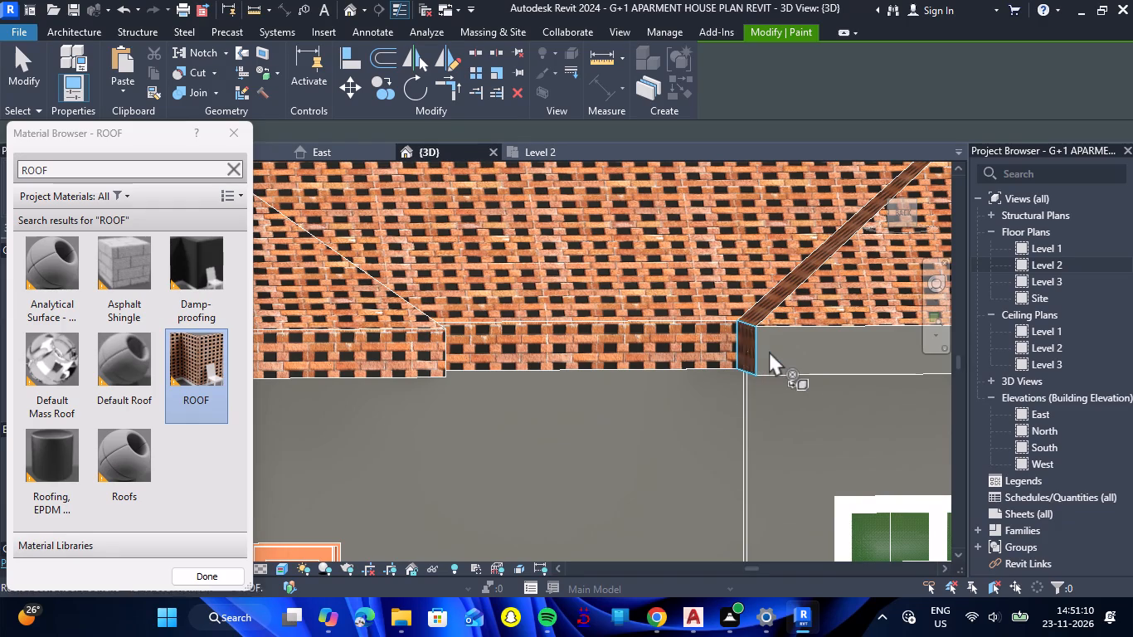
left_click(771, 351)
Paint the left-side eave fascia from the rear corner and the remaining side fascia of the rear roof projection with ROOF.
scroll(545, 335, "down", 12)
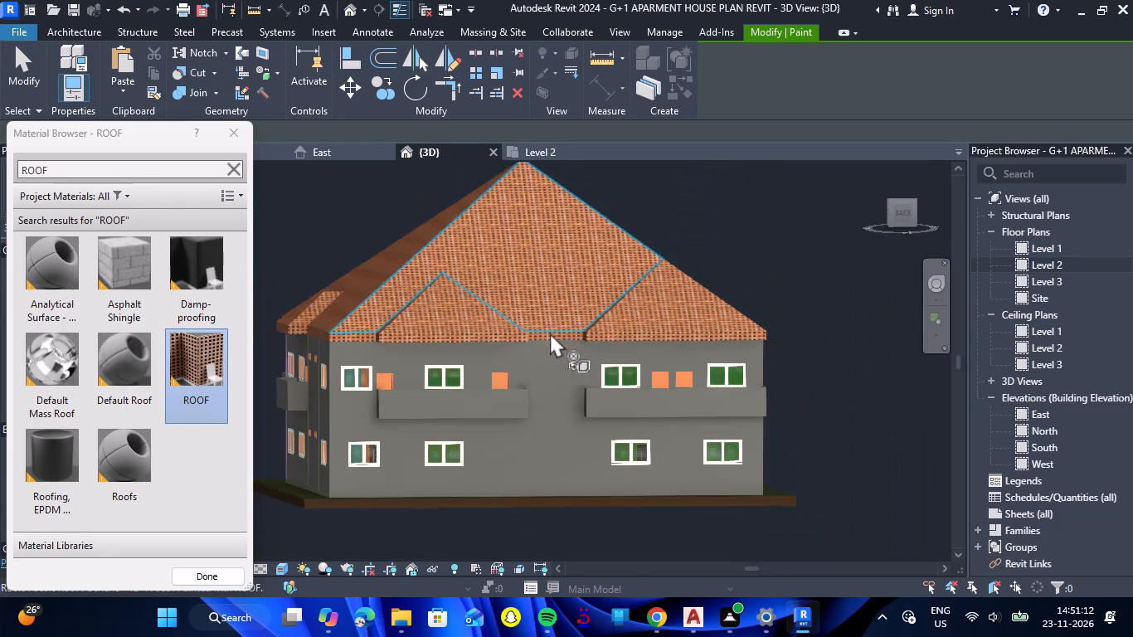
left_click_drag(785, 357, 678, 393)
right_click_drag(785, 357, 678, 393, "shift")
scroll(588, 375, "up", 9)
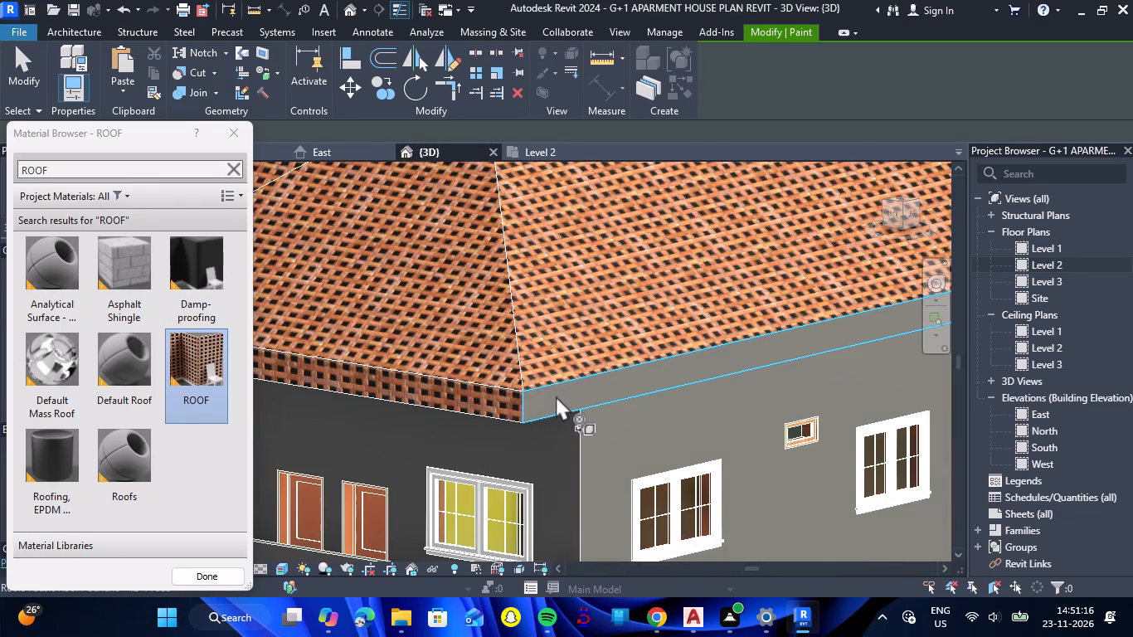
left_click(556, 396)
scroll(561, 396, "down", 8)
scroll(356, 360, "up", 3)
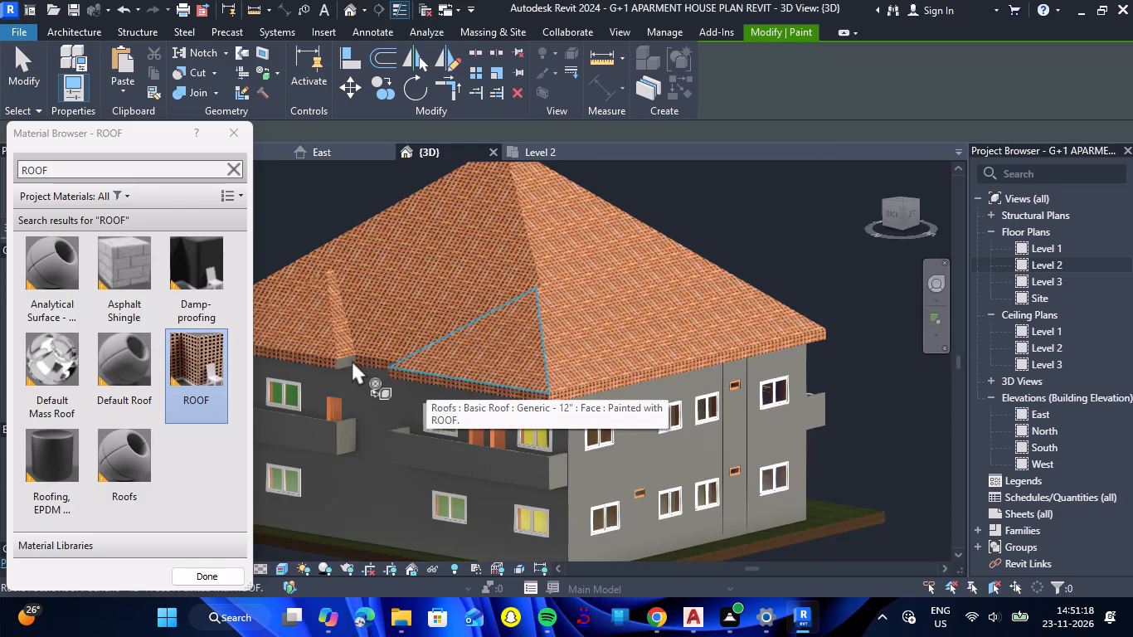
scroll(352, 360, "up", 3)
left_click(335, 364)
scroll(368, 312, "down", 10)
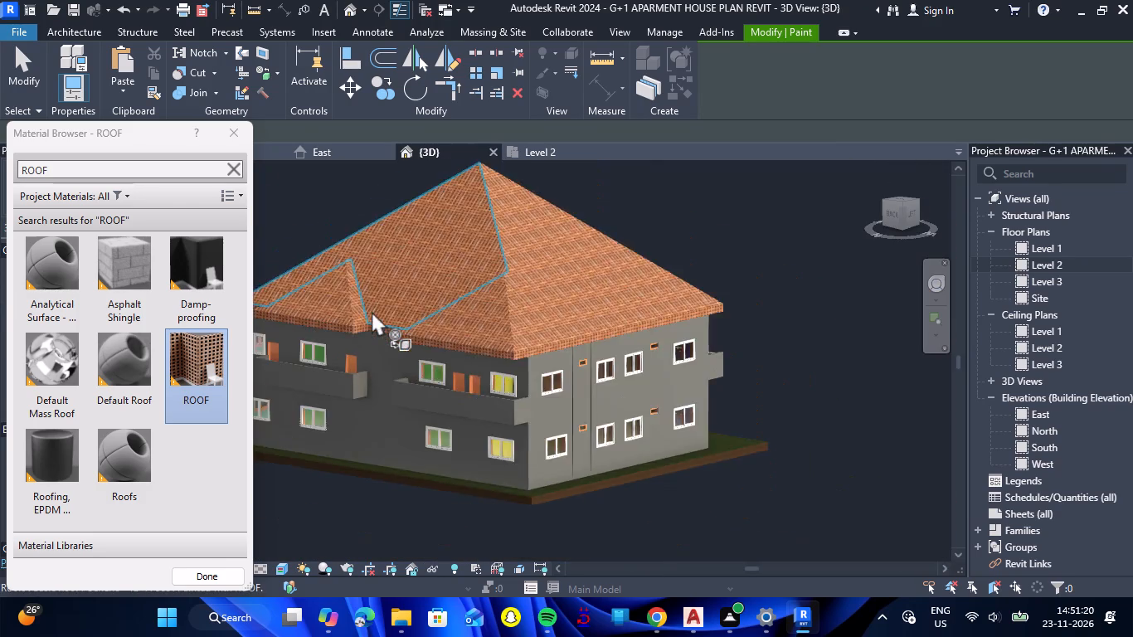
Paint the two unpainted front eave fascia segments, above the protruding wall and toward the left corner, with ROOF.
scroll(372, 311, "down", 3)
left_click_drag(655, 342, 463, 368)
right_click_drag(655, 343, 463, 368, "shift")
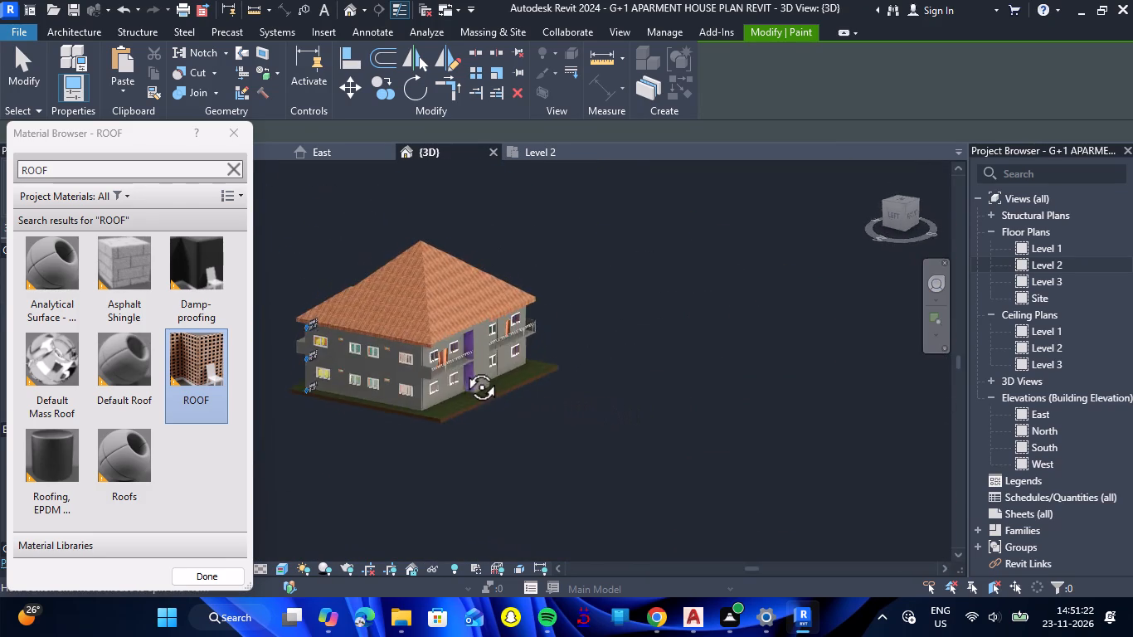
left_click_drag(463, 368, 440, 334)
right_click_drag(463, 368, 440, 334, "shift")
scroll(435, 317, "up", 8)
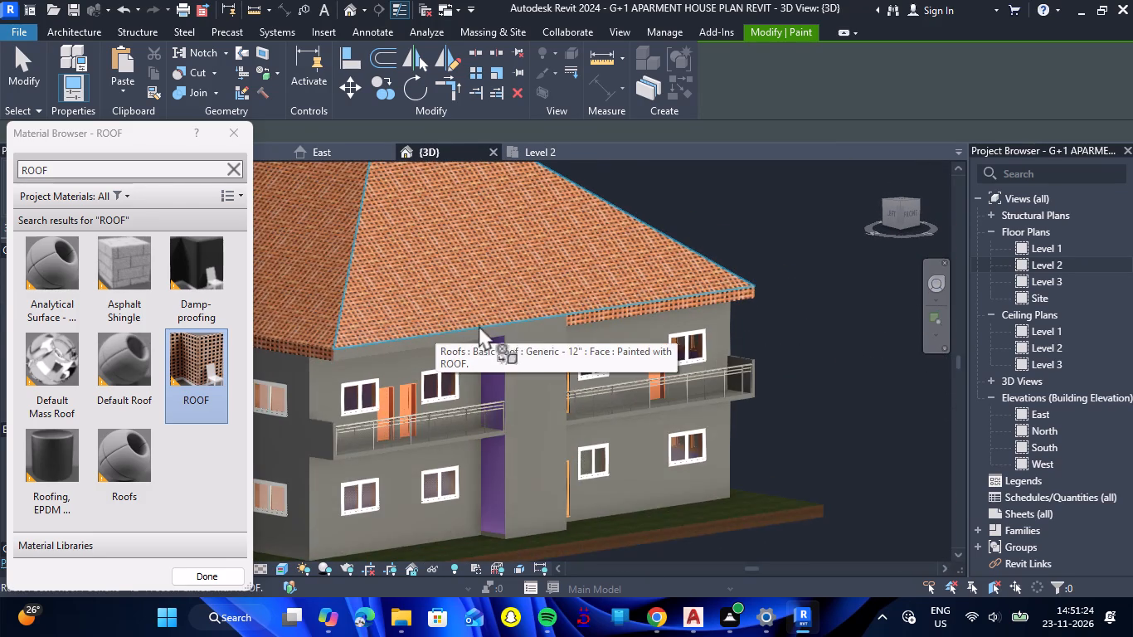
scroll(518, 328, "up", 6)
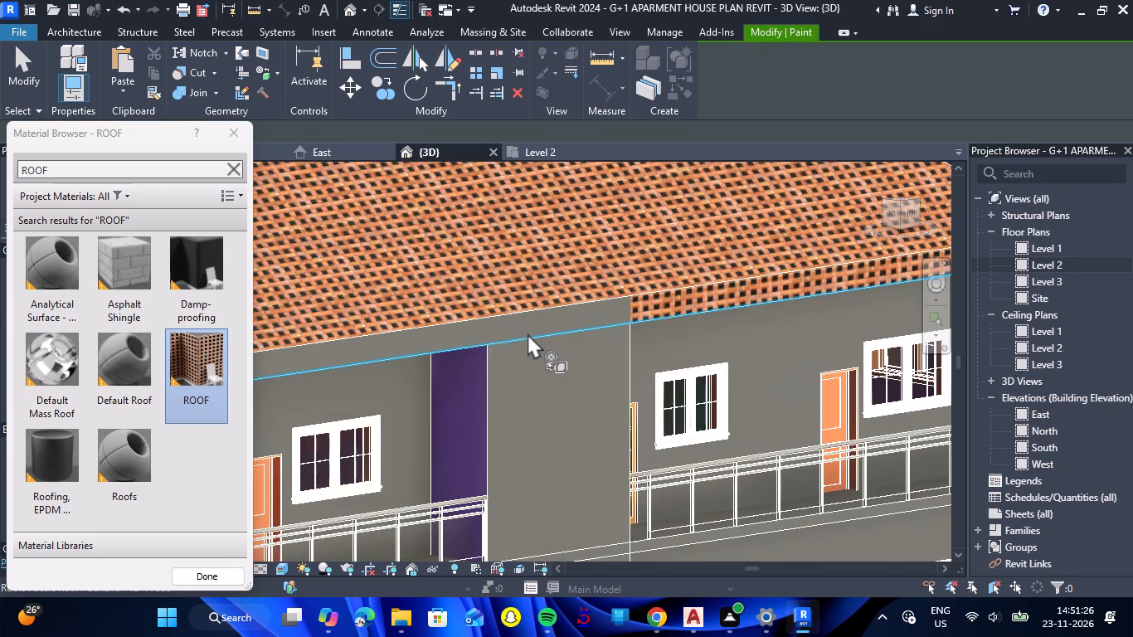
left_click(532, 328)
left_click(440, 340)
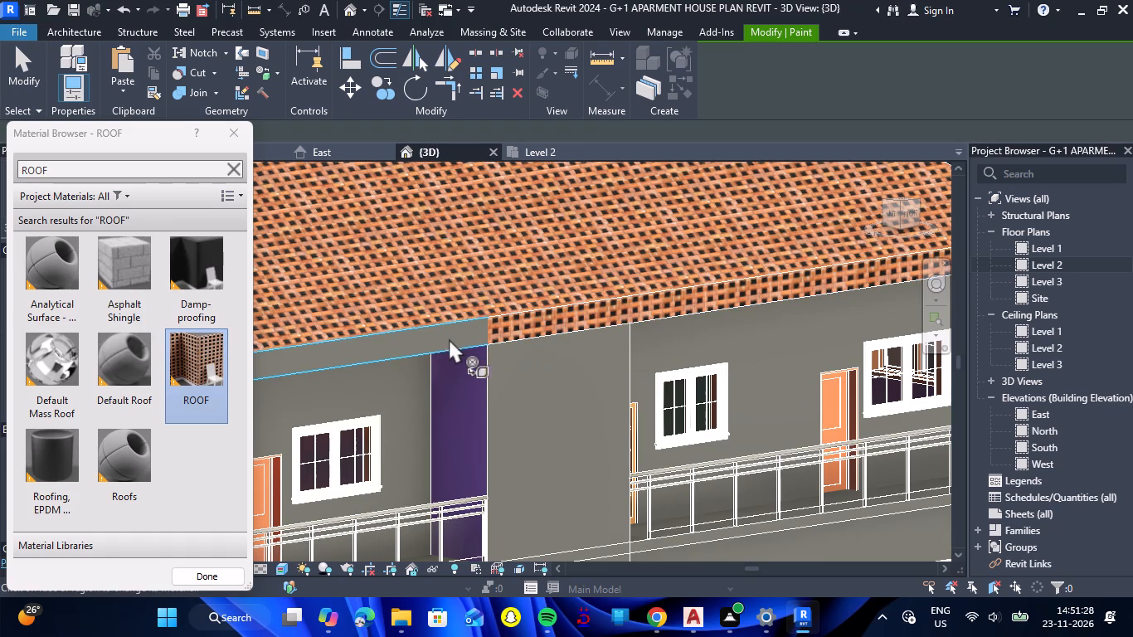
Switch the paint material to OW1 and paint the three ground-floor left-side wall sections nearest the front corner.
scroll(533, 314, "down", 8)
scroll(615, 345, "down", 1)
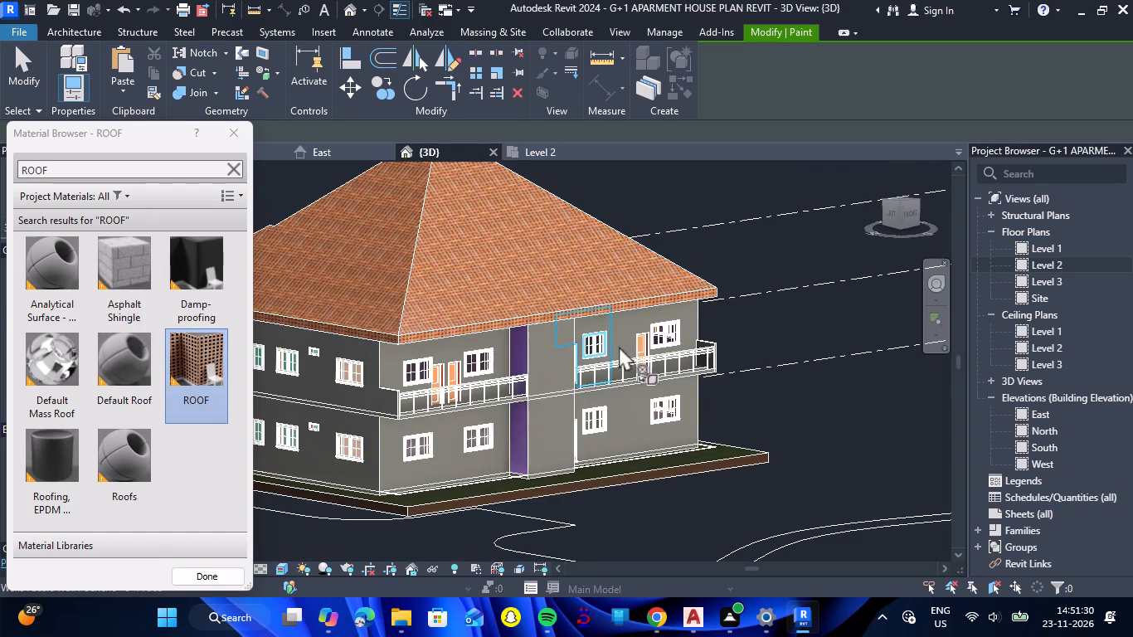
scroll(619, 346, "down", 4)
left_click(173, 173)
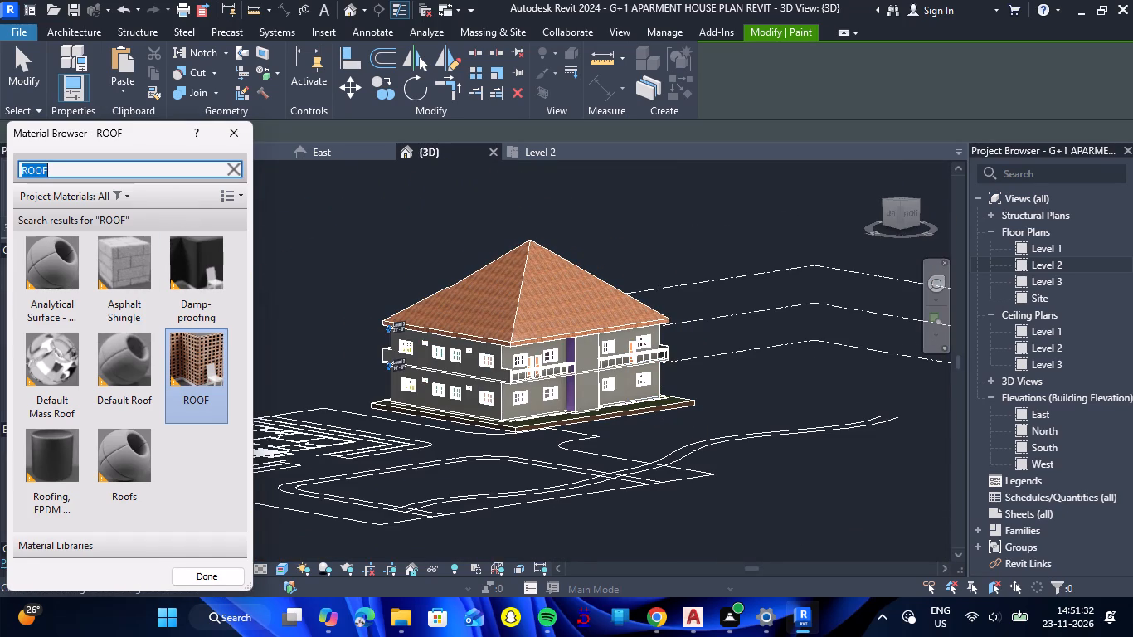
type("OW")
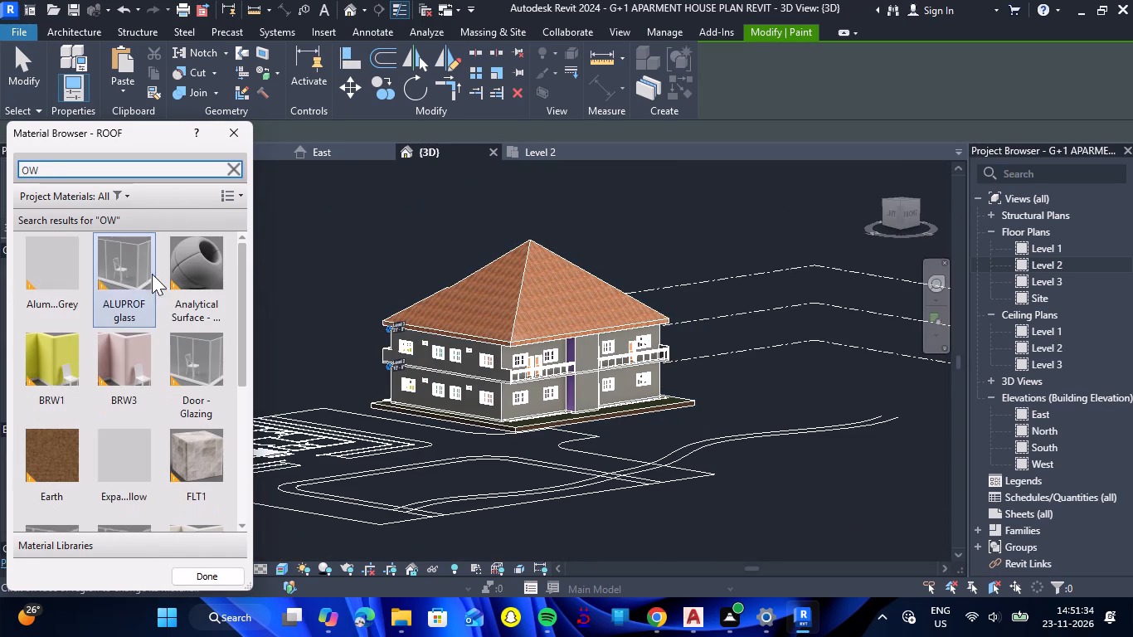
key("1")
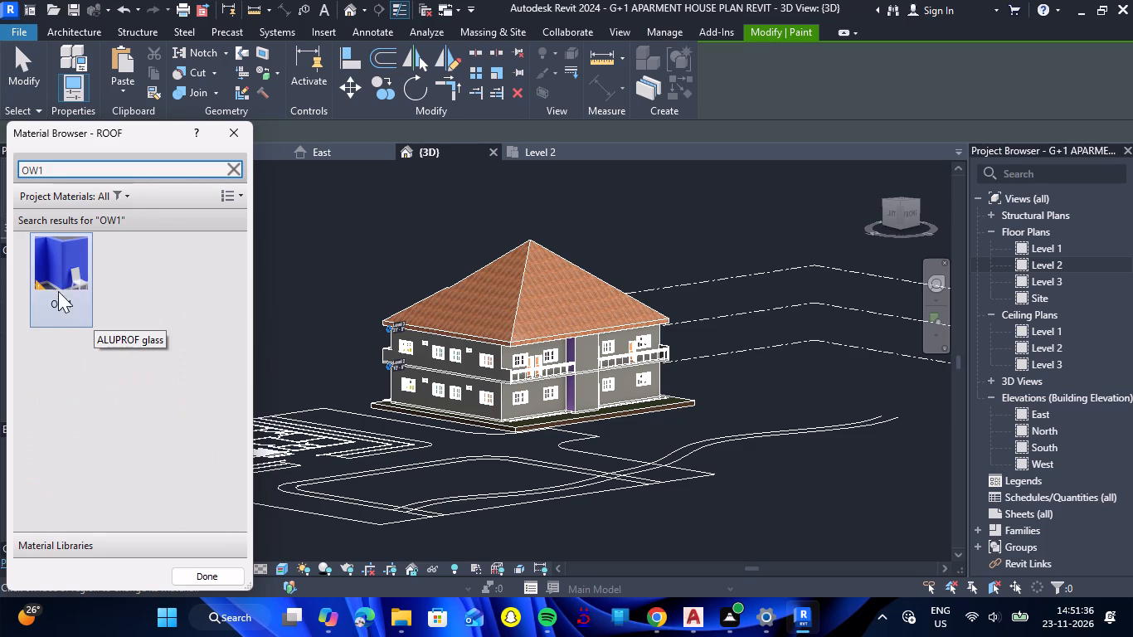
left_click(52, 277)
scroll(451, 385, "up", 12)
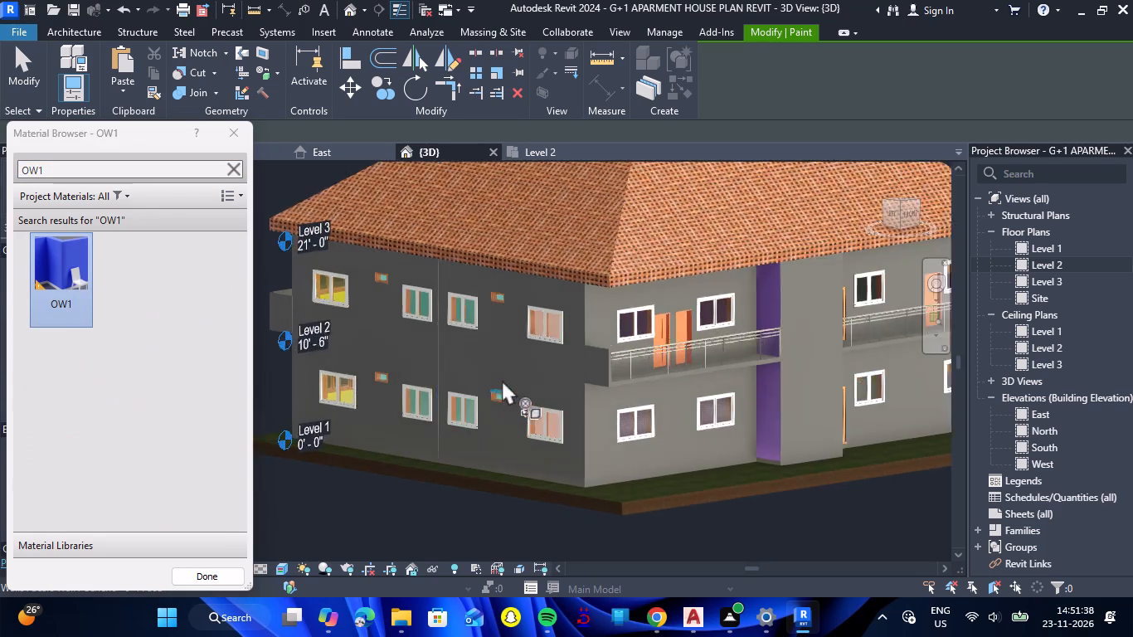
left_click(642, 491)
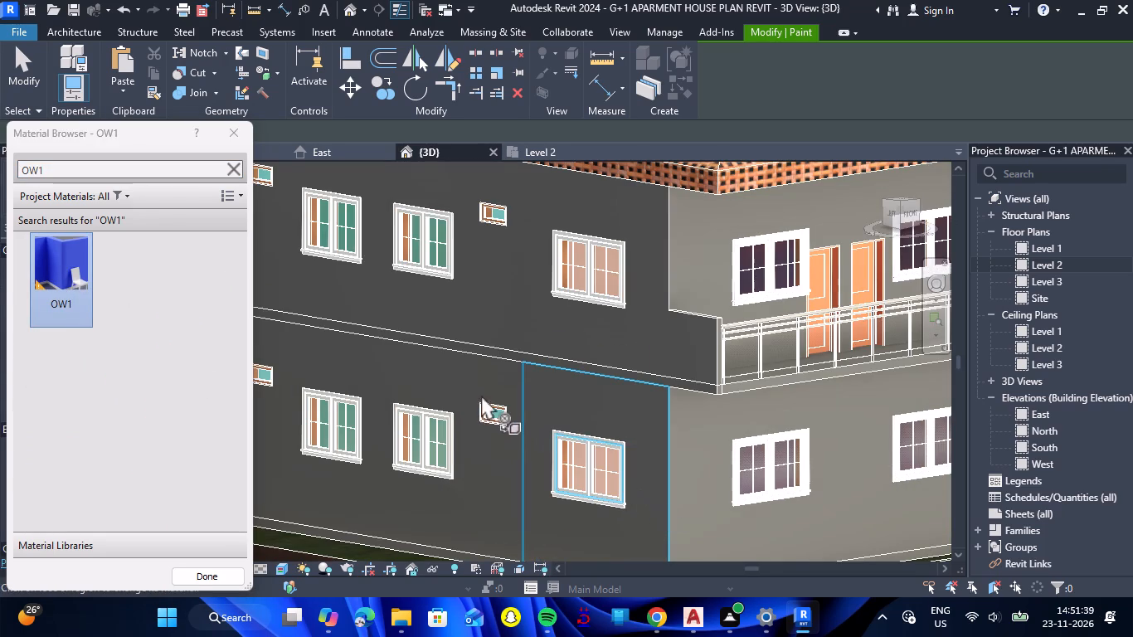
left_click(474, 380)
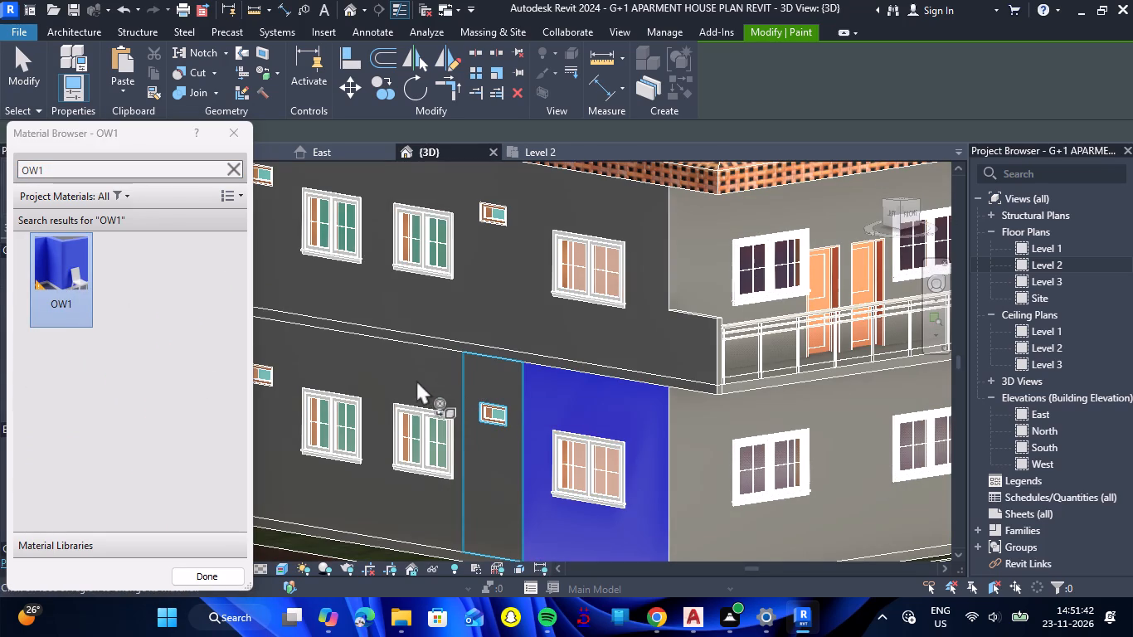
left_click(417, 377)
Paint the remaining ground-floor left-side wall sections toward the rear corner with OW1.
scroll(462, 379, "down", 7)
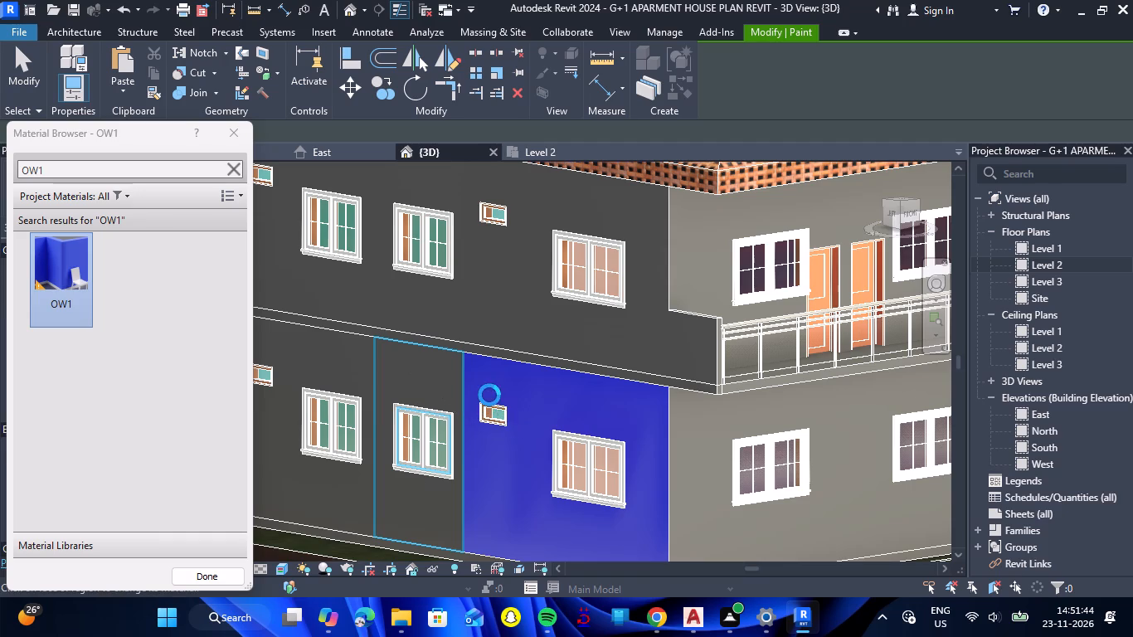
scroll(532, 404, "down", 6)
scroll(450, 389, "up", 8)
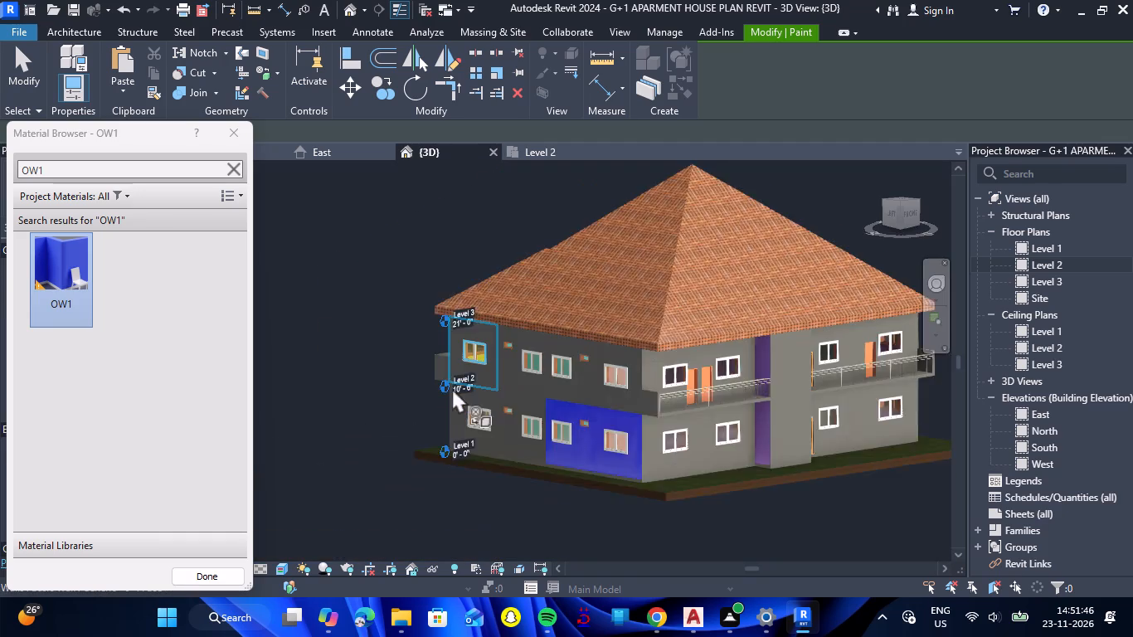
left_click(539, 474)
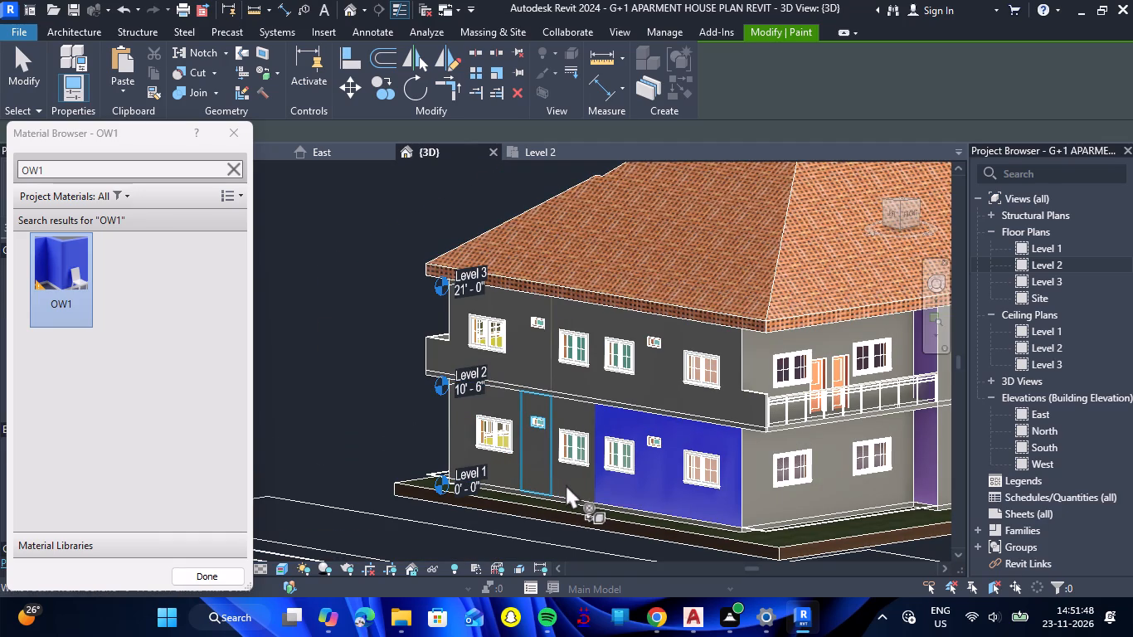
left_click(569, 484)
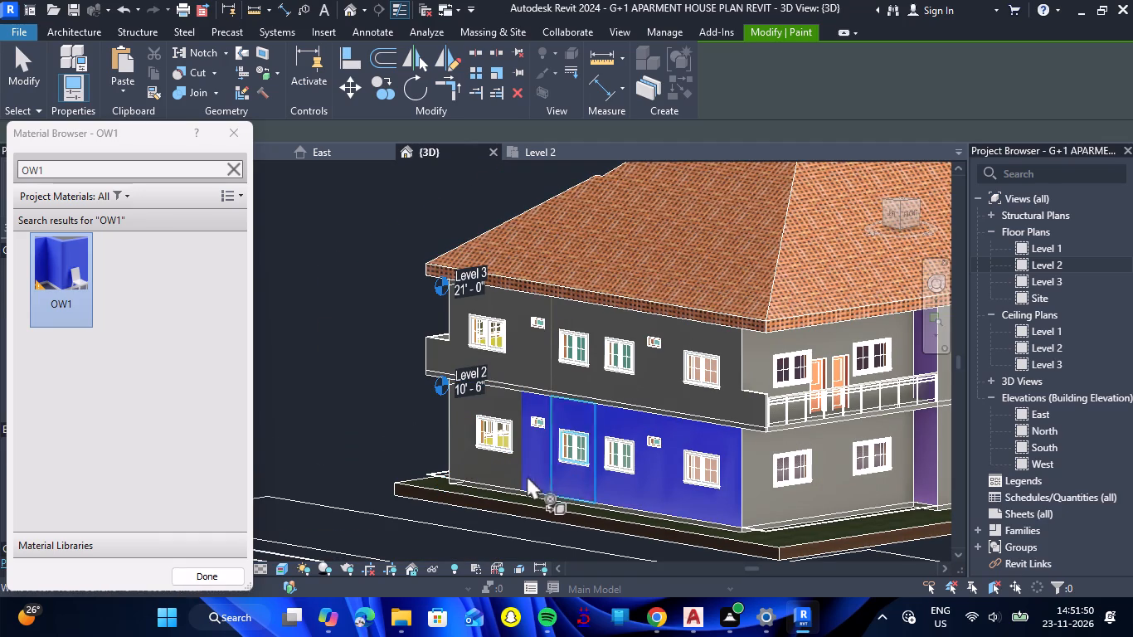
left_click(498, 471)
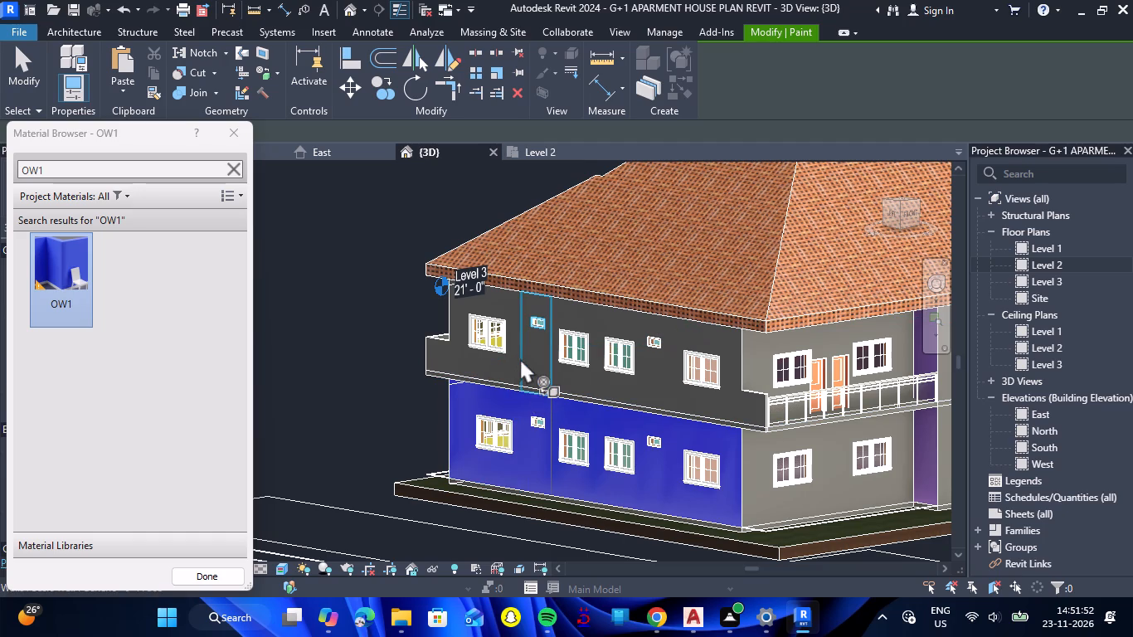
Paint all upper-floor wall sections on the building's left side with OW1.
left_click(537, 362)
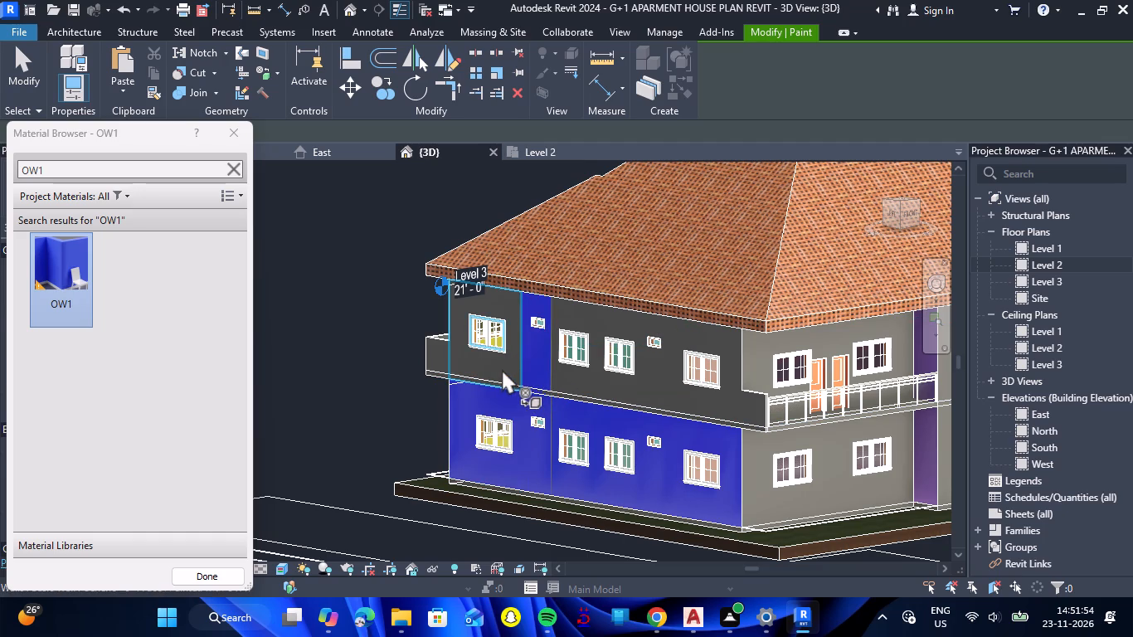
left_click(502, 369)
left_click(575, 379)
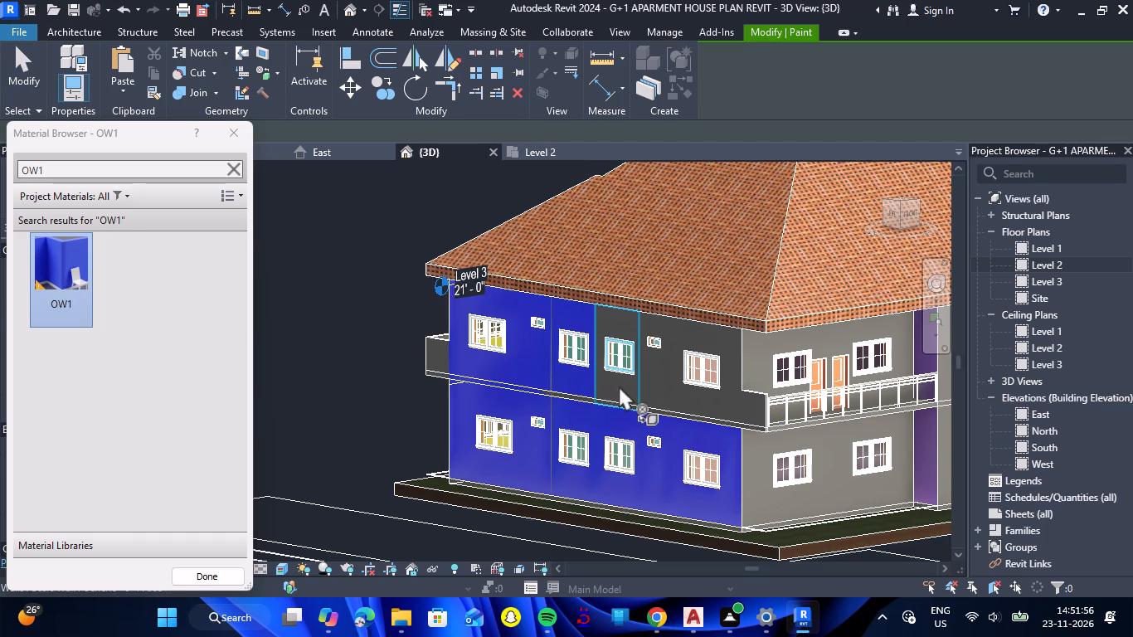
left_click(619, 386)
left_click(664, 393)
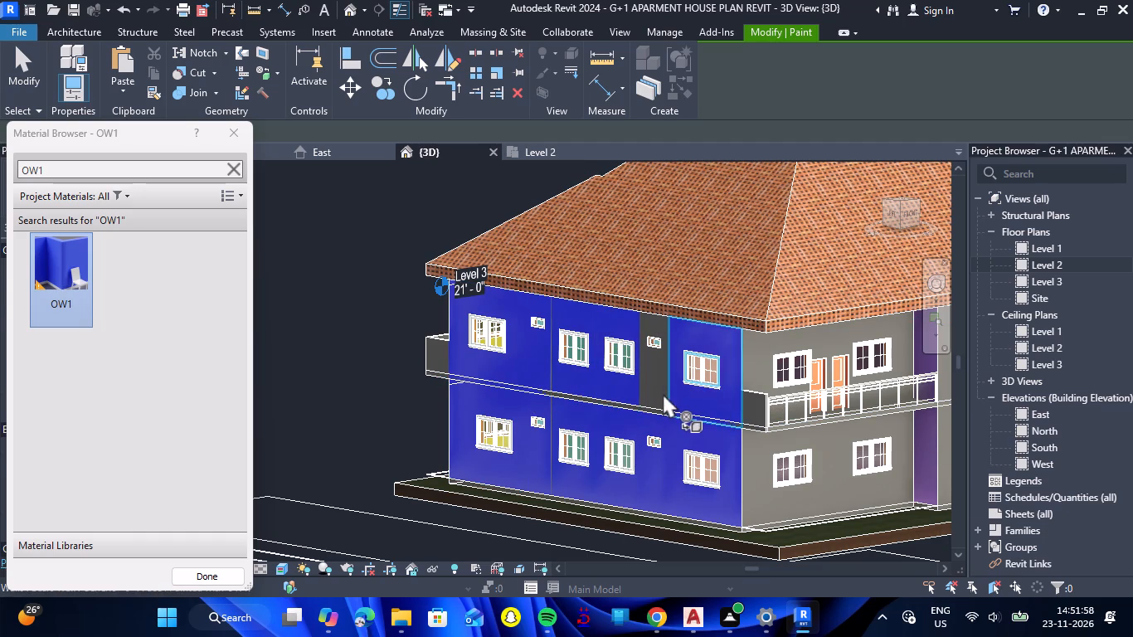
left_click(656, 391)
Paint the upper- and ground-floor front walls next to the left corner with OW1.
left_click(761, 364)
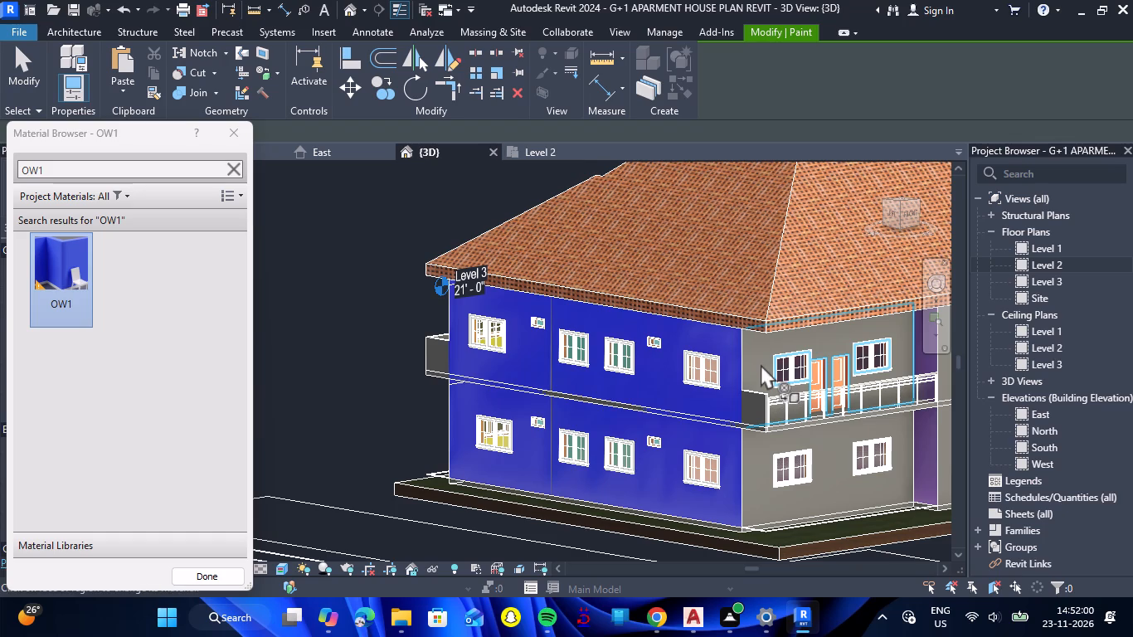
left_click(751, 478)
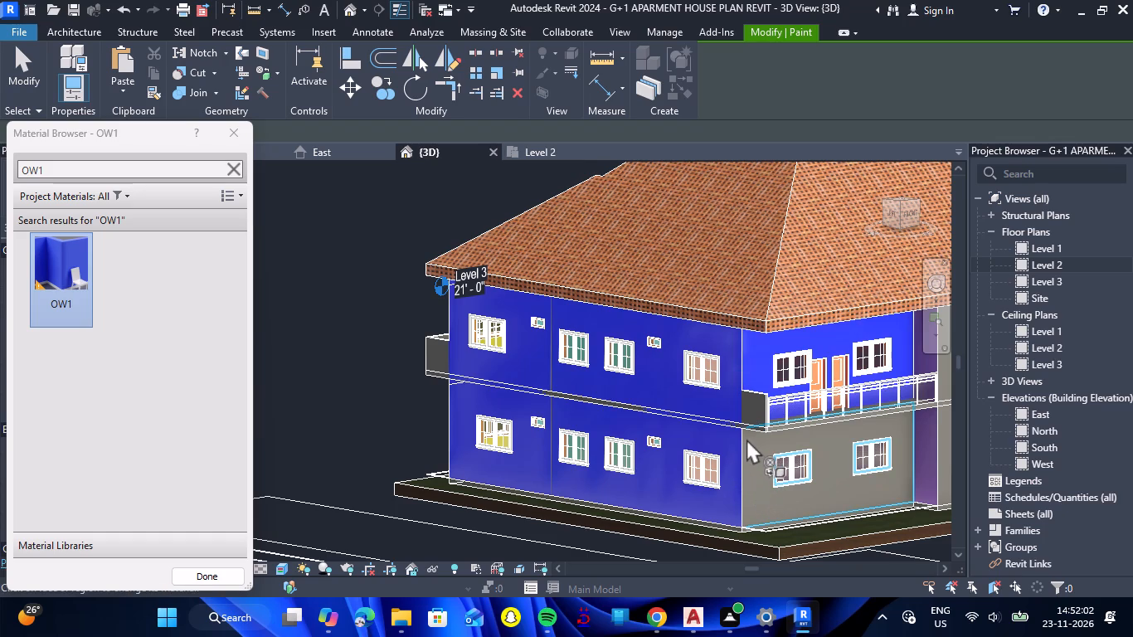
Paint the left-facing end walls of the front balcony and the rear balcony with OW1.
left_click(755, 410)
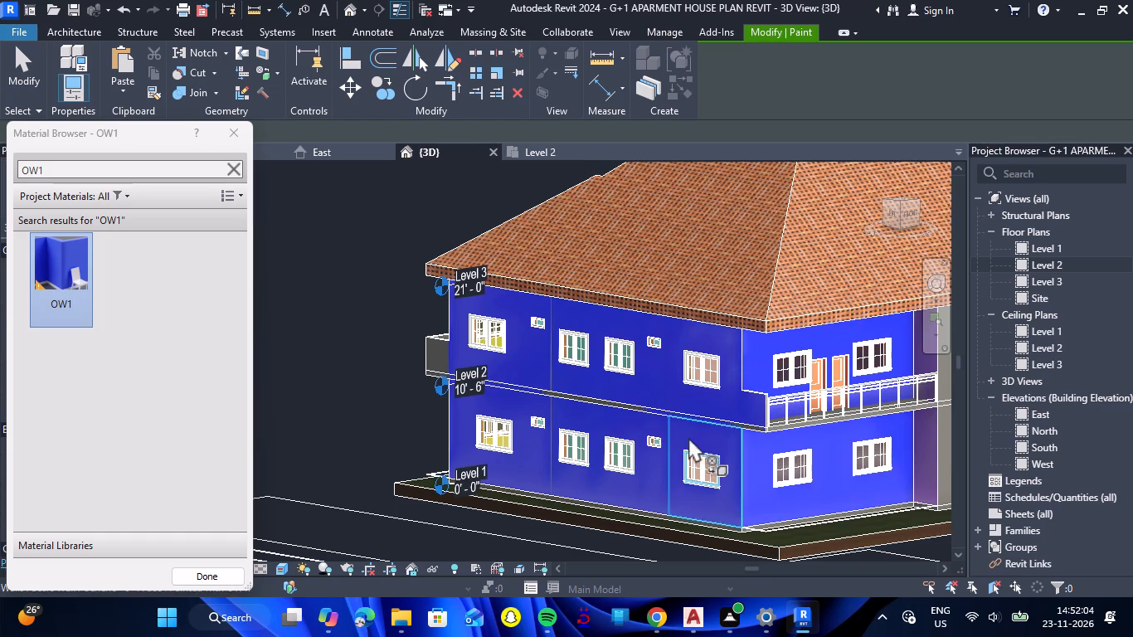
scroll(424, 358, "up", 7)
left_click(454, 350)
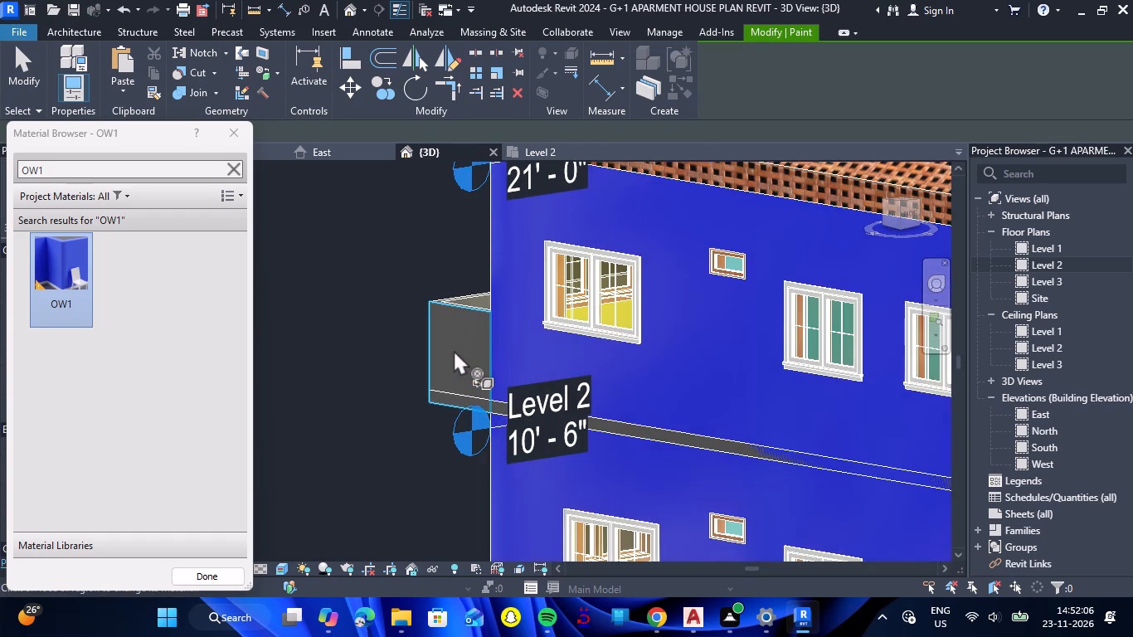
Examine the Level 2 slab edge beneath the rear balcony's left-facing end wall.
scroll(450, 397, "up", 8)
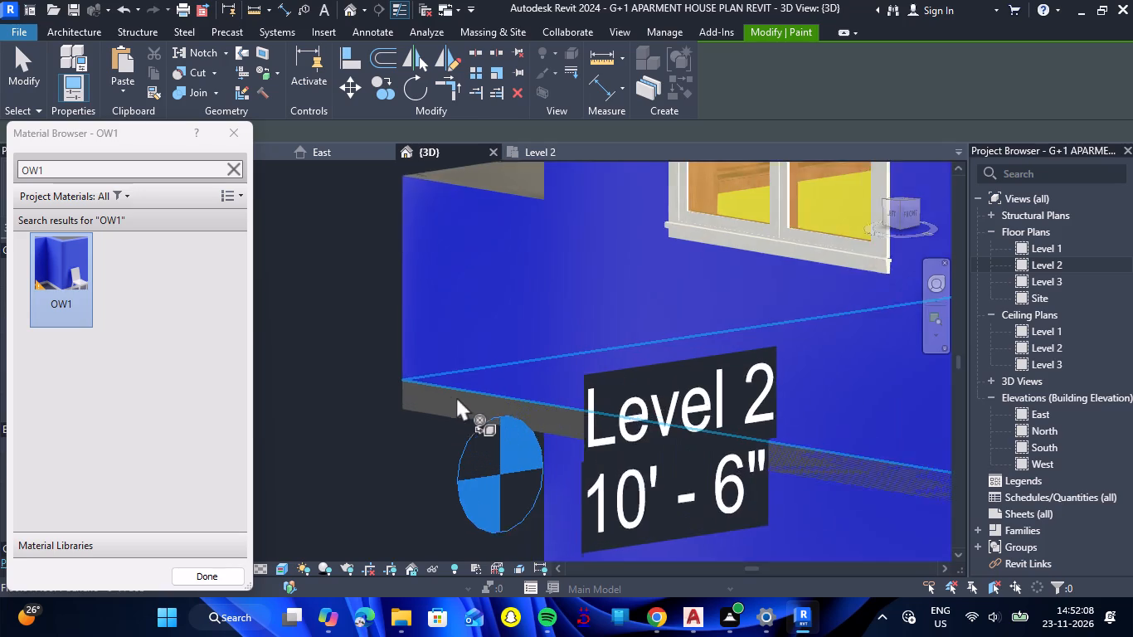
scroll(459, 396, "up", 7)
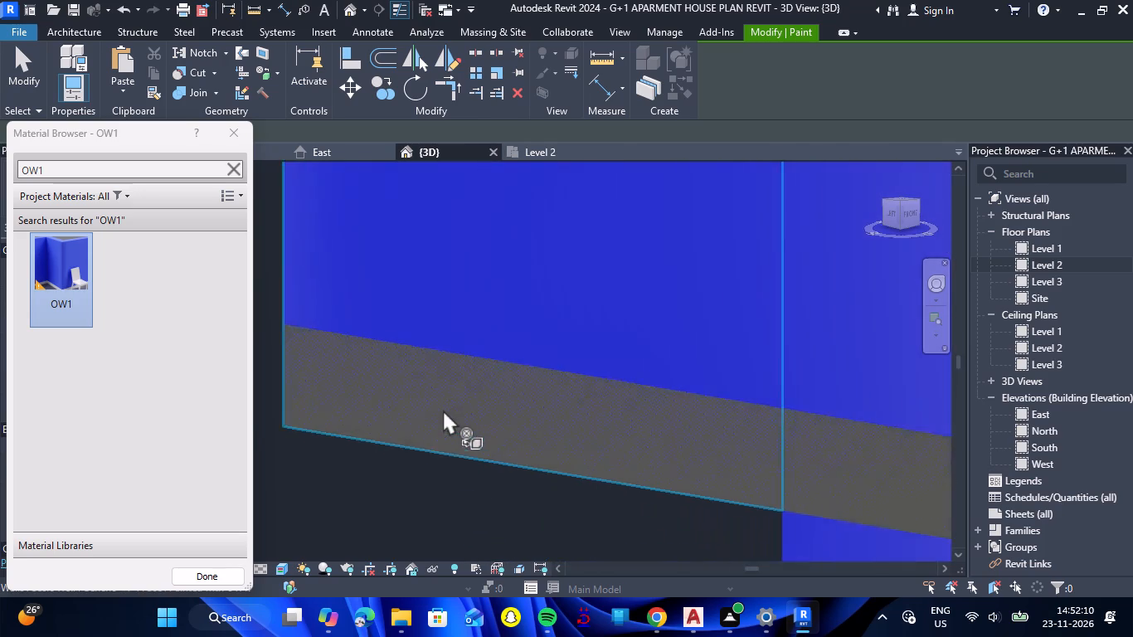
scroll(443, 410, "up", 2)
scroll(530, 410, "down", 8)
scroll(449, 398, "up", 9)
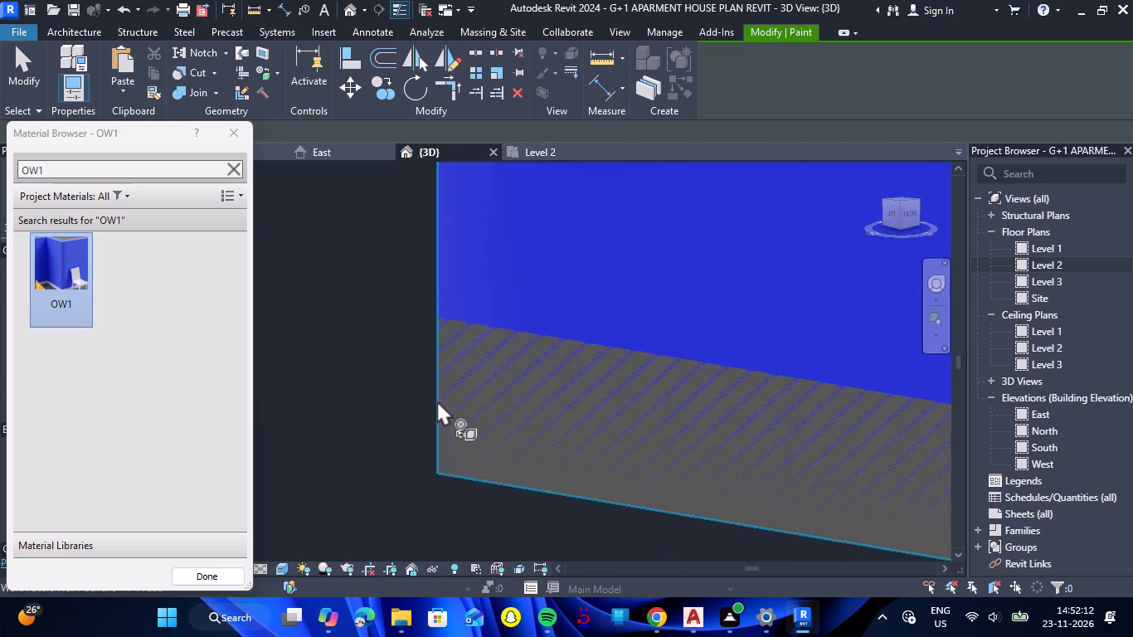
scroll(426, 357, "down", 13)
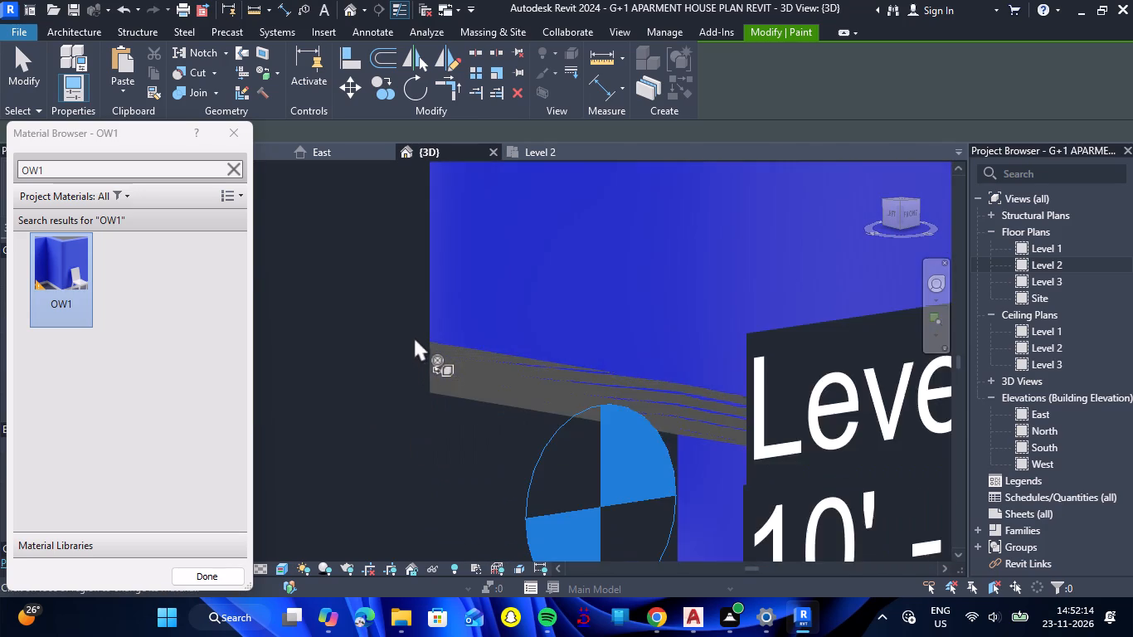
scroll(414, 337, "down", 16)
Paint the front edge of the Level 2 balcony slab at the front left corner with OW1.
scroll(696, 363, "up", 8)
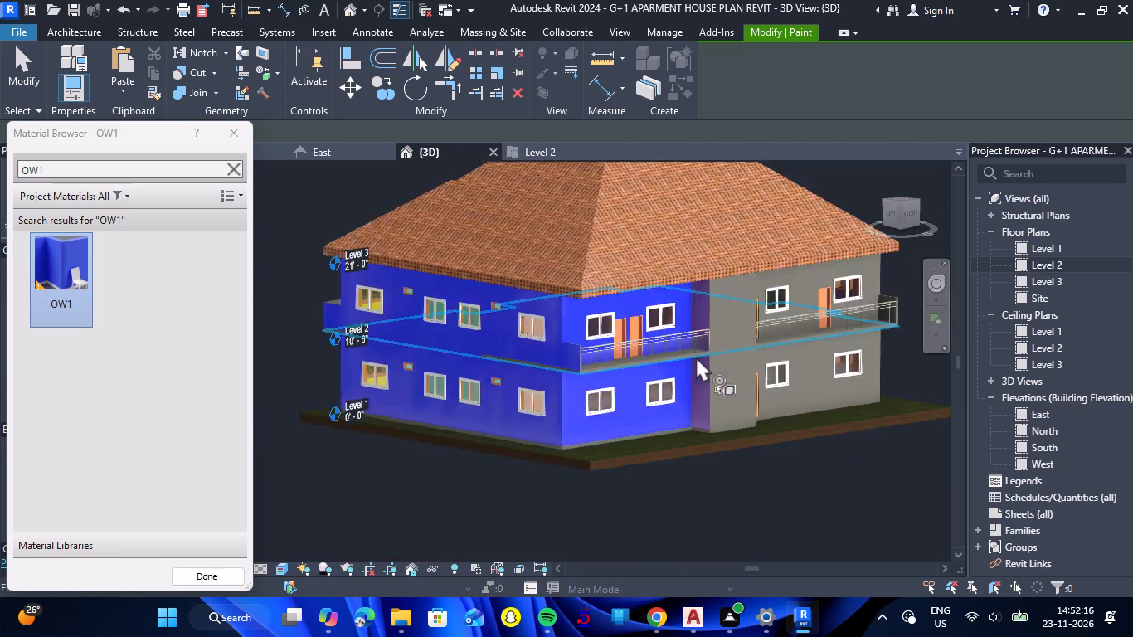
scroll(422, 378, "up", 17)
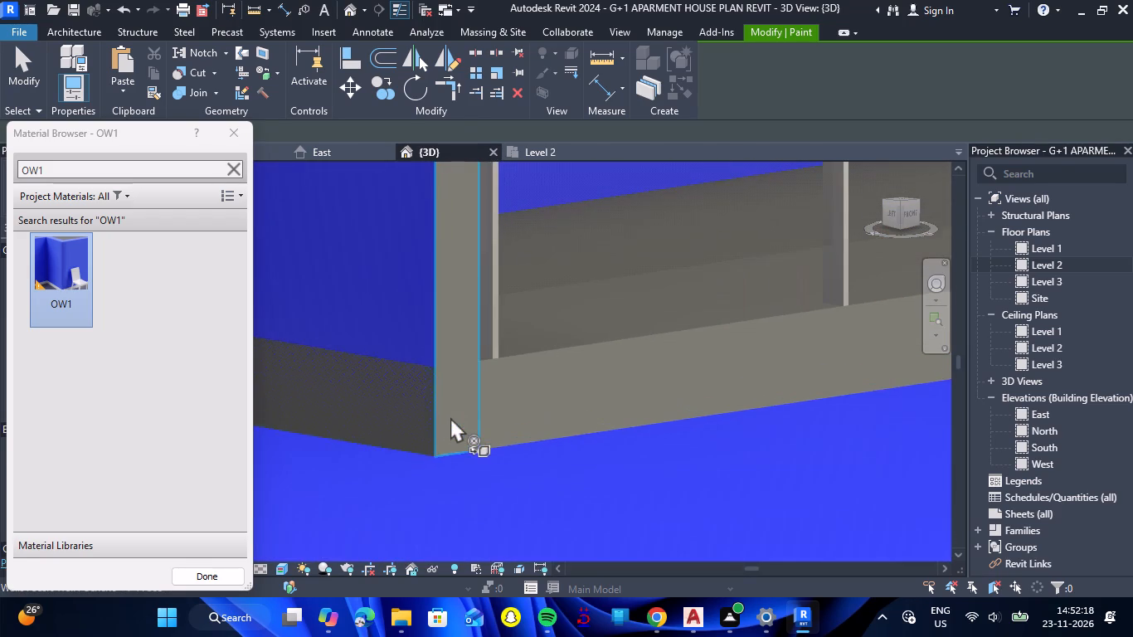
scroll(426, 415, "up", 8)
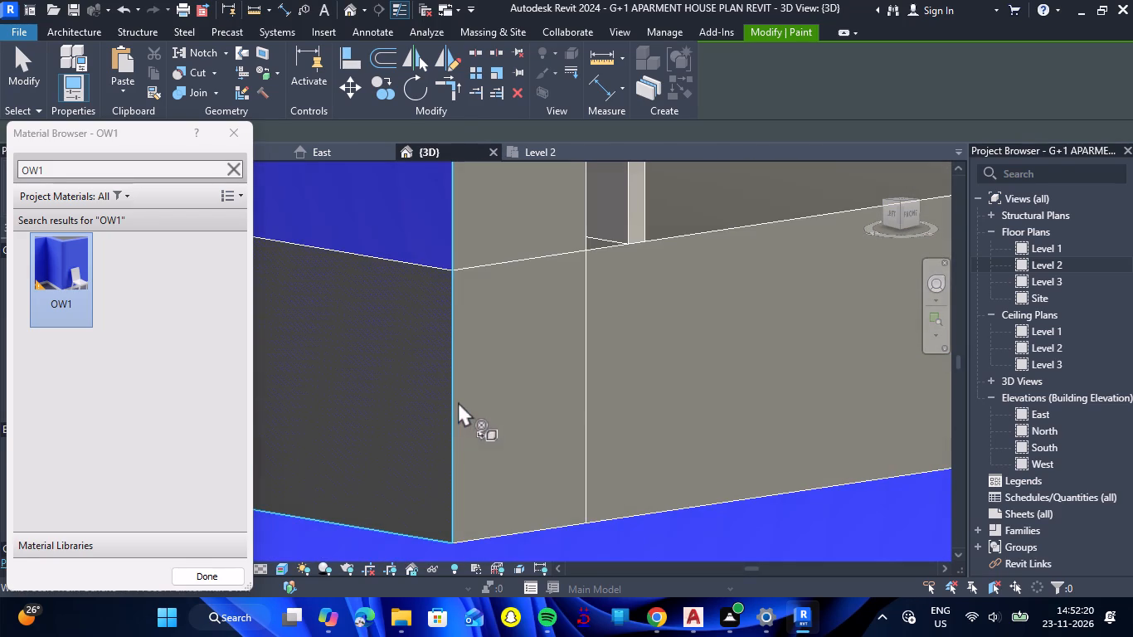
left_click(604, 361)
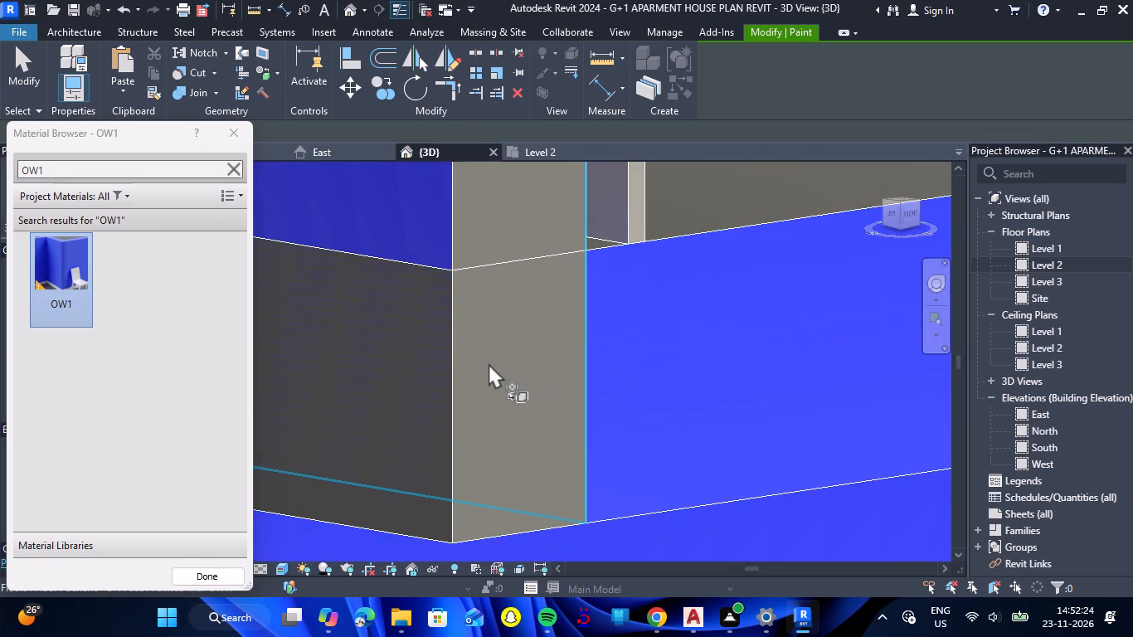
Paint the front end face of the balcony end wall and adjoining slab-level side face at the left corner with OW1.
left_click(489, 363)
left_click(446, 368)
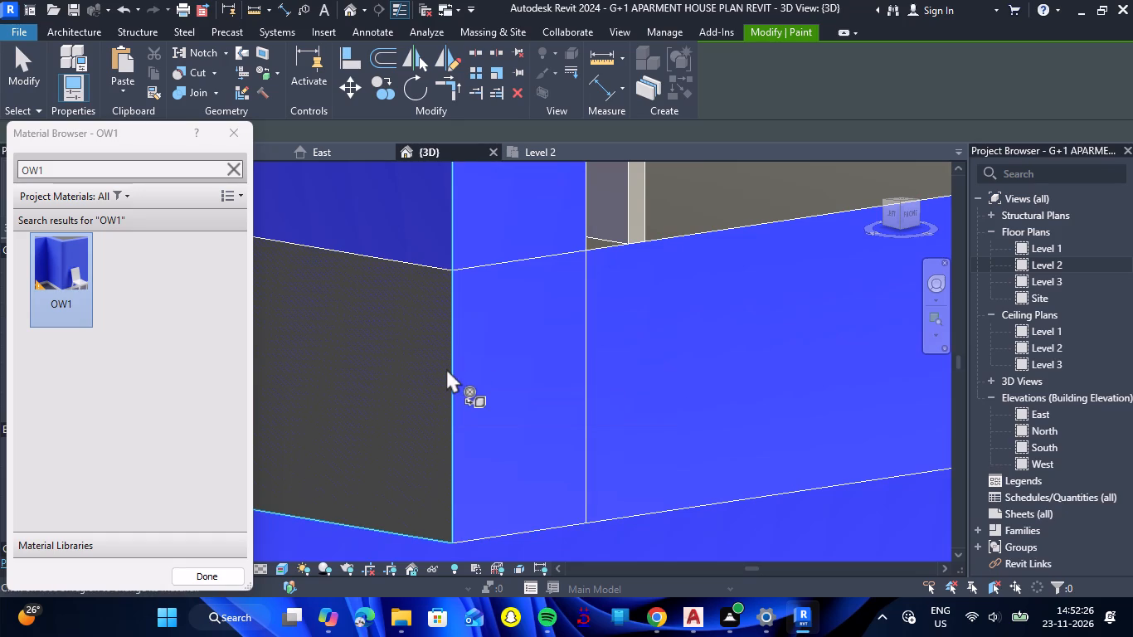
Paint the left side and front faces of the projecting central bay with OW1 on both floors.
scroll(447, 368, "down", 18)
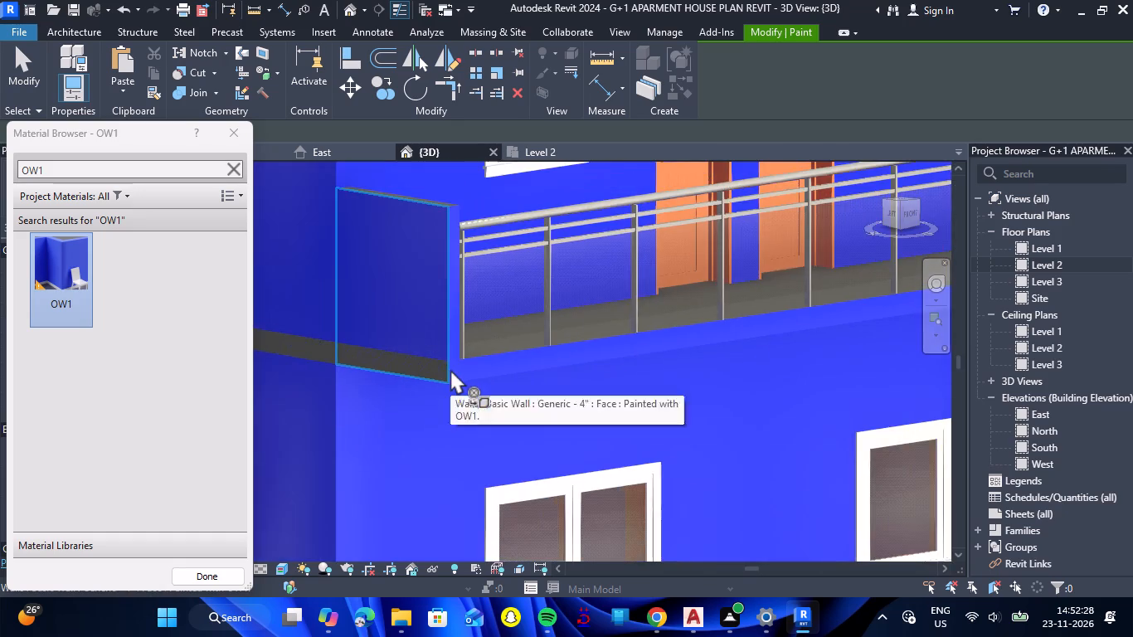
scroll(449, 374, "down", 7)
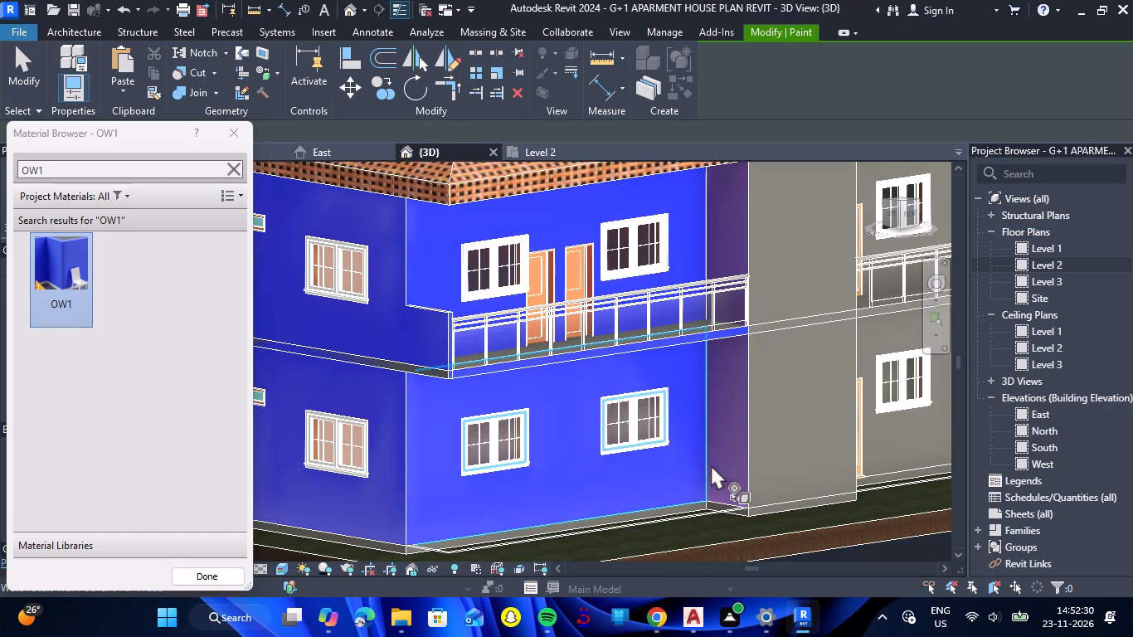
left_click(732, 447)
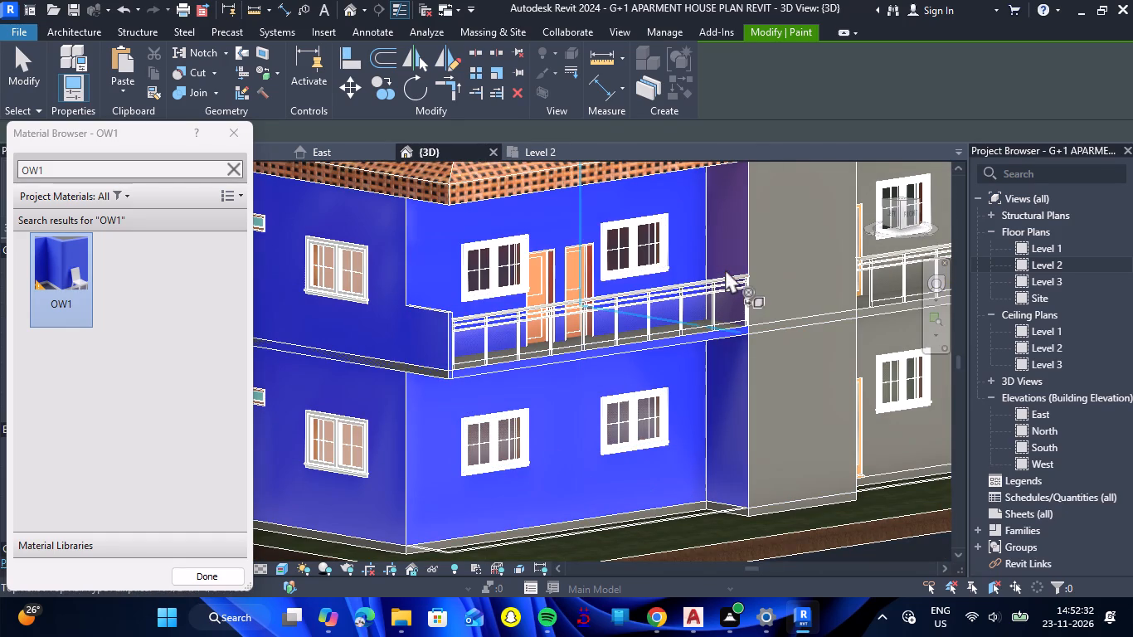
left_click(725, 268)
left_click(768, 281)
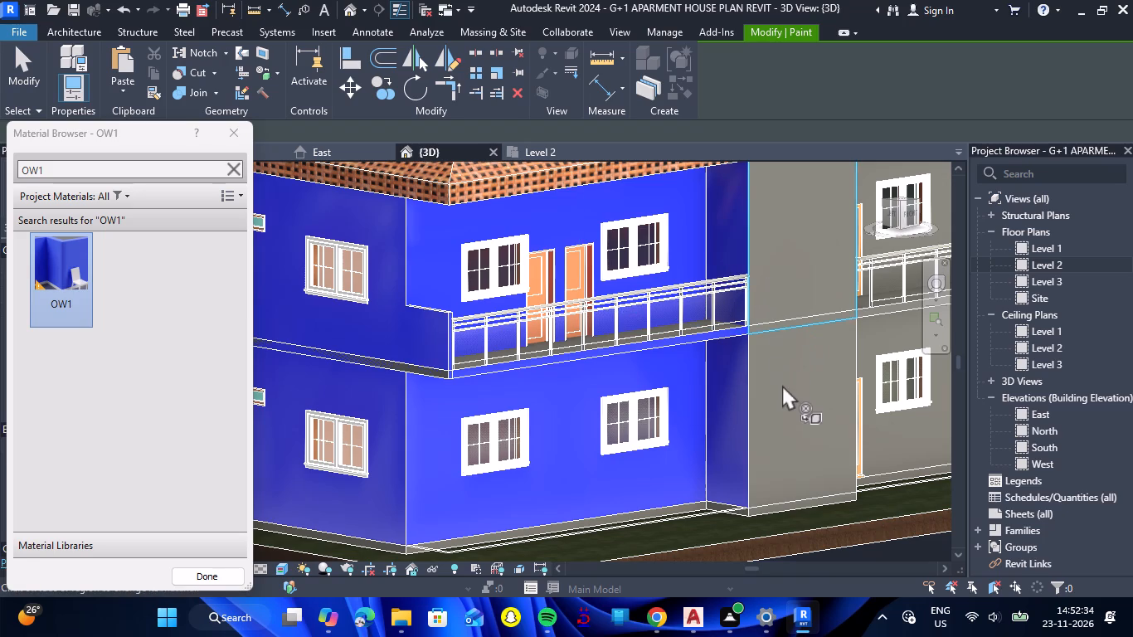
left_click(782, 385)
Paint the ground-floor front wall sections to the right of the projecting bay with OW1.
scroll(627, 396, "down", 7)
scroll(800, 384, "up", 8)
left_click(620, 474)
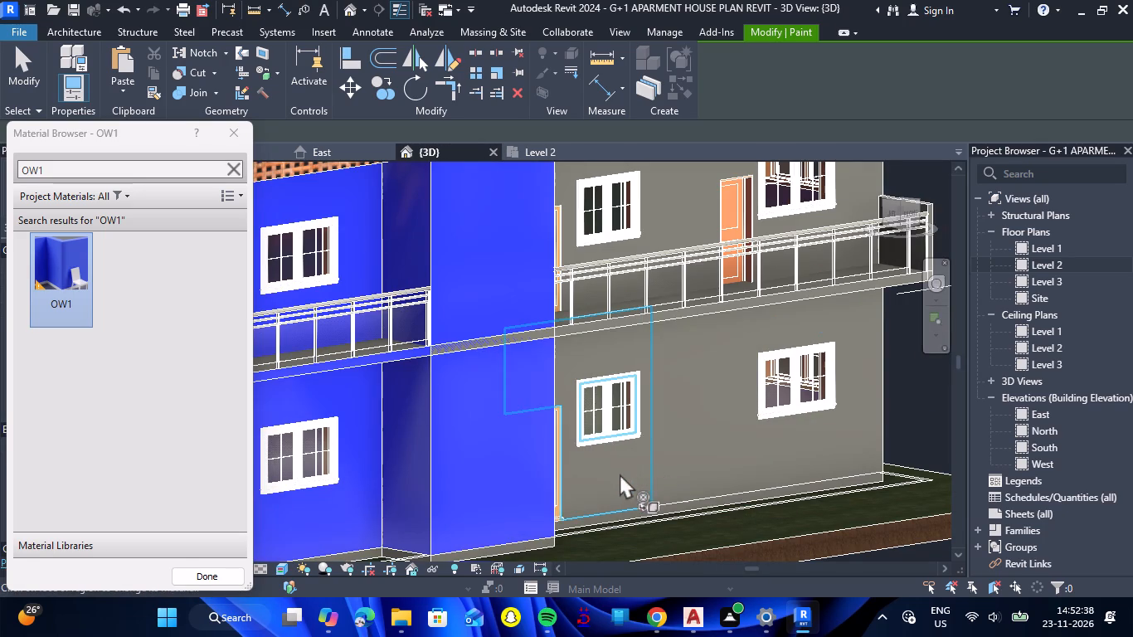
left_click(706, 448)
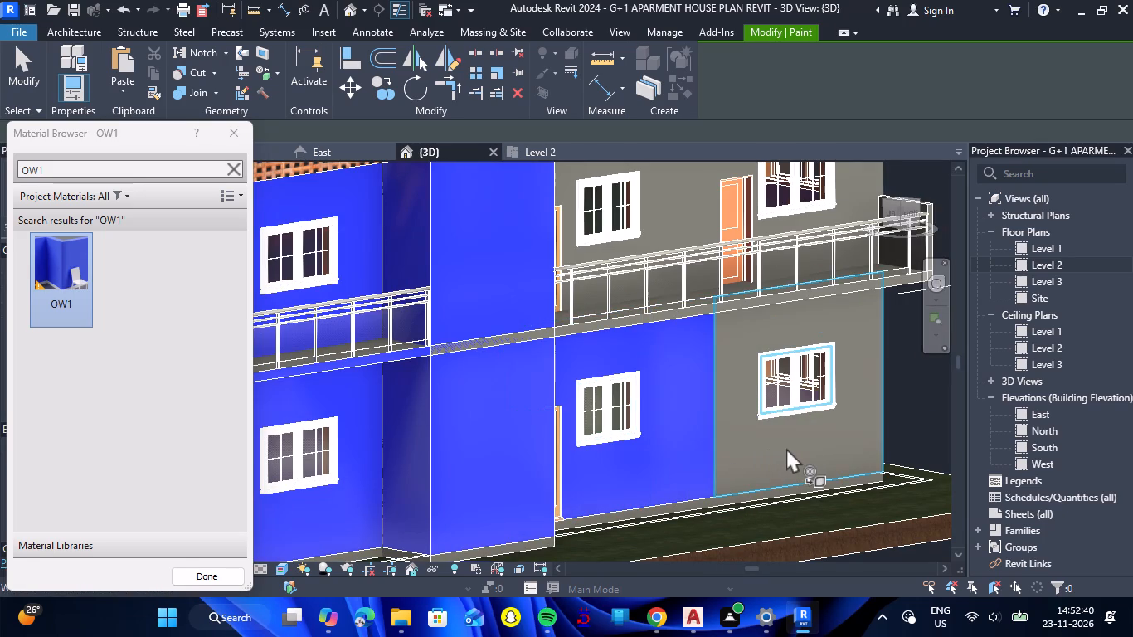
left_click(786, 448)
Paint the upper-floor front wall sections behind the balcony to the right of the projecting bay with OW1.
scroll(790, 445, "down", 4)
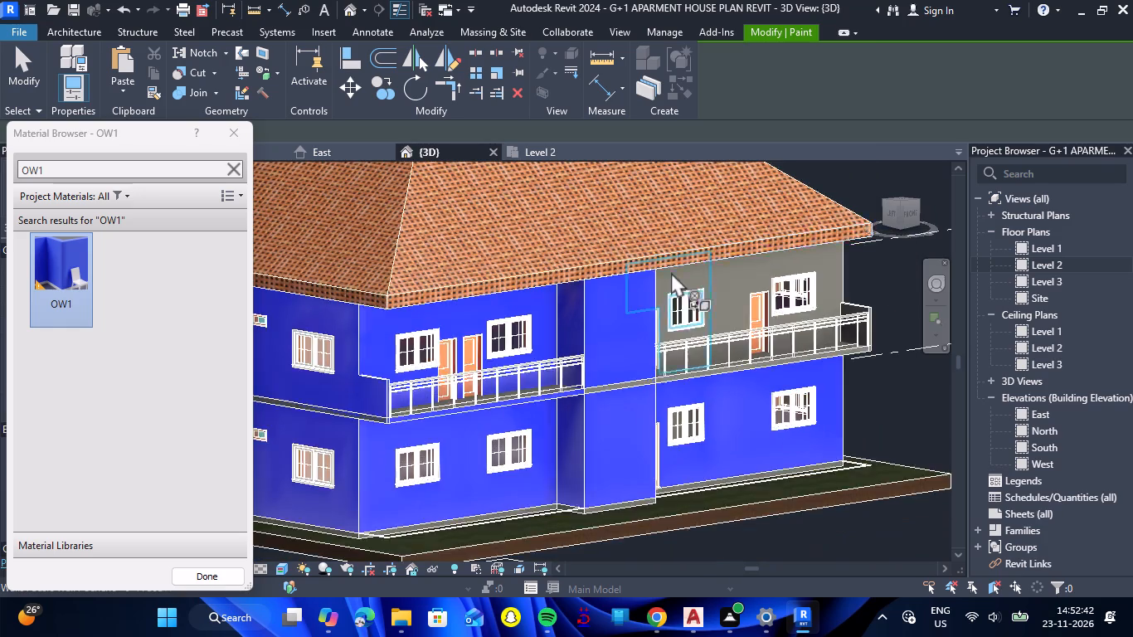
scroll(671, 272, "up", 4)
left_click(672, 289)
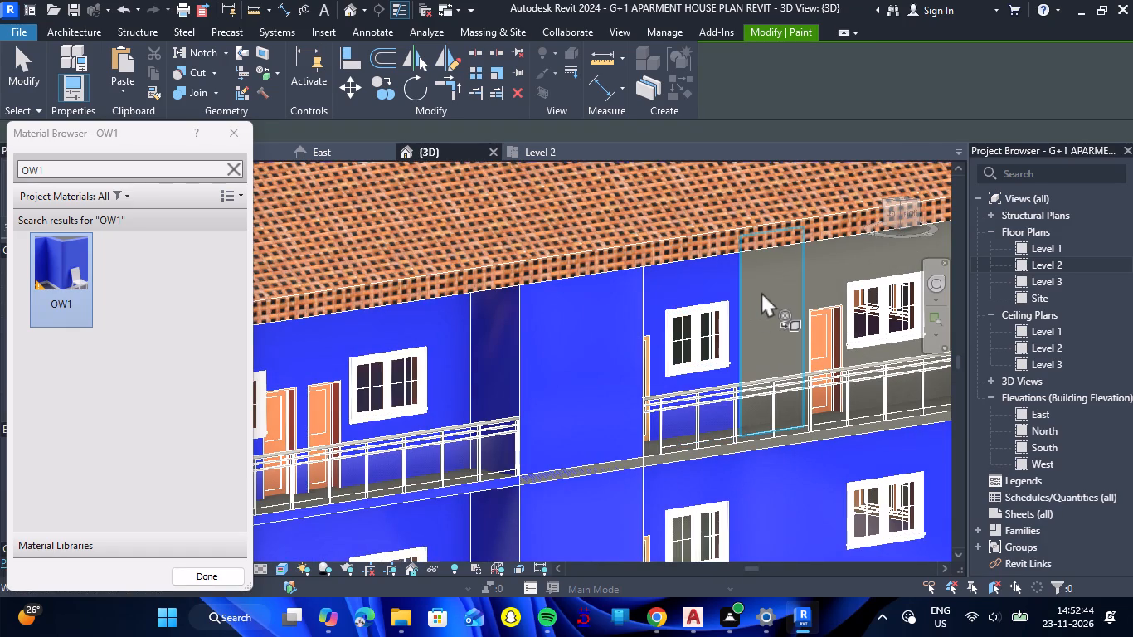
left_click(761, 292)
left_click(841, 260)
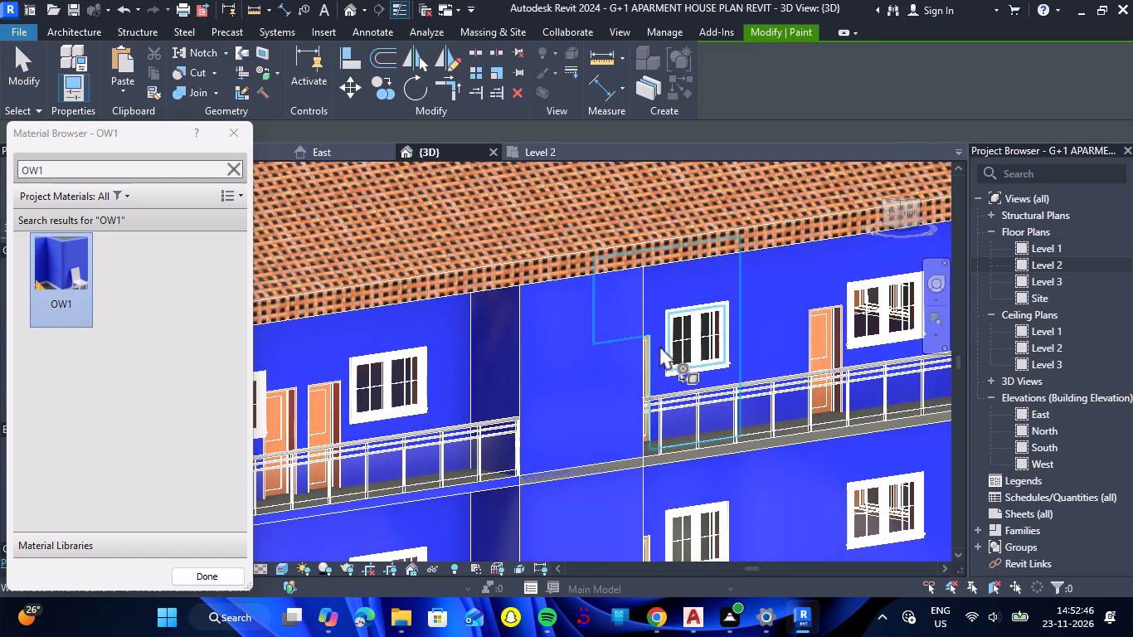
Paint the projecting bay's right-facing return walls with OW1 on both the ground and upper floors.
scroll(625, 348, "down", 7)
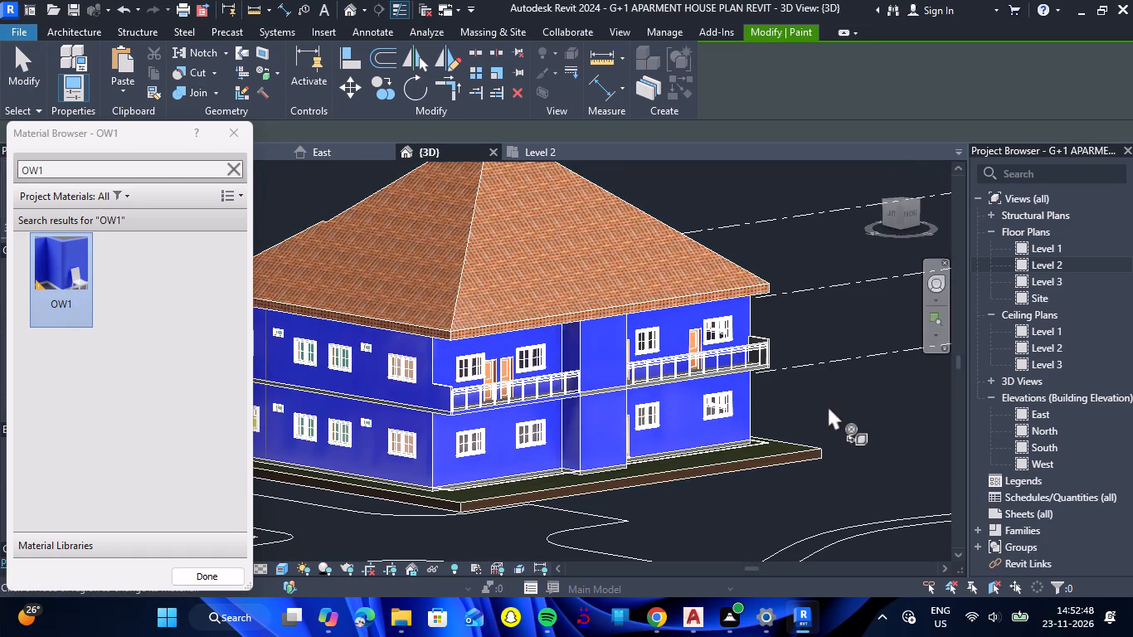
left_click_drag(826, 406, 603, 426, "shift")
right_click_drag(826, 406, 603, 426, "shift")
scroll(319, 432, "up", 6)
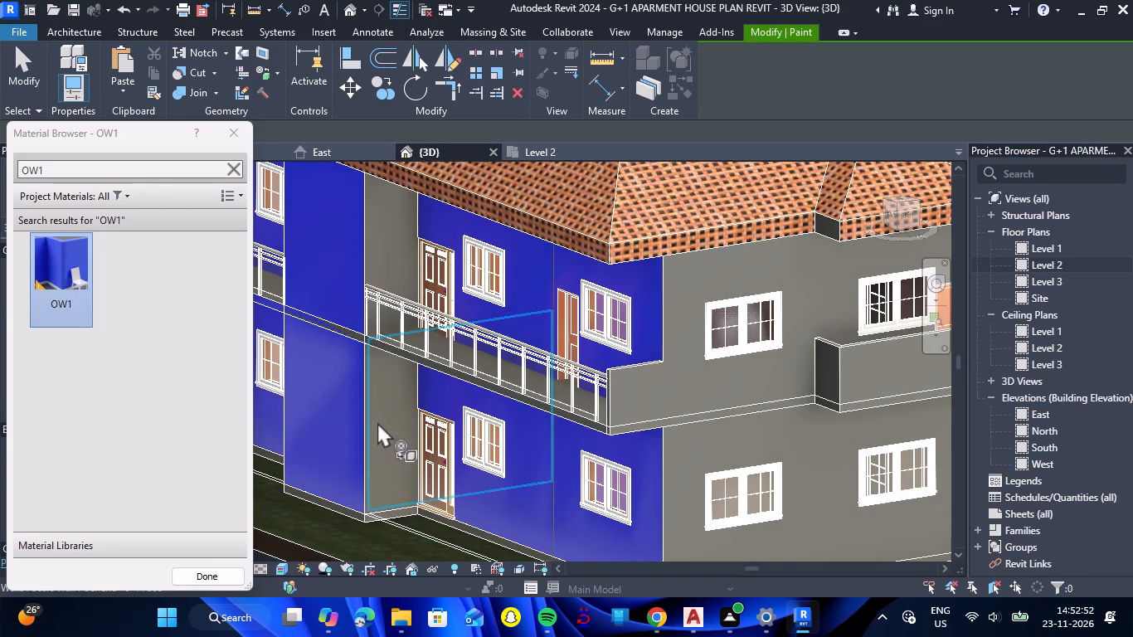
left_click(377, 422)
left_click(389, 230)
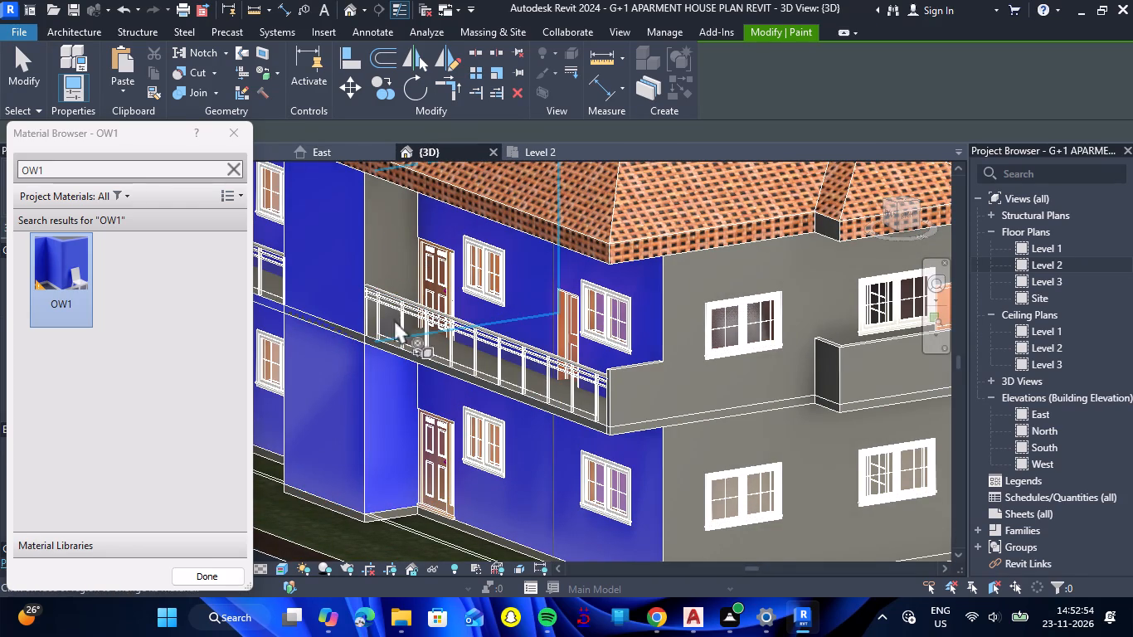
Paint the front balcony's right-facing end wall and the adjoining upper-floor wall of the building's right side with OW1.
scroll(379, 365, "down", 7)
scroll(486, 428, "up", 6)
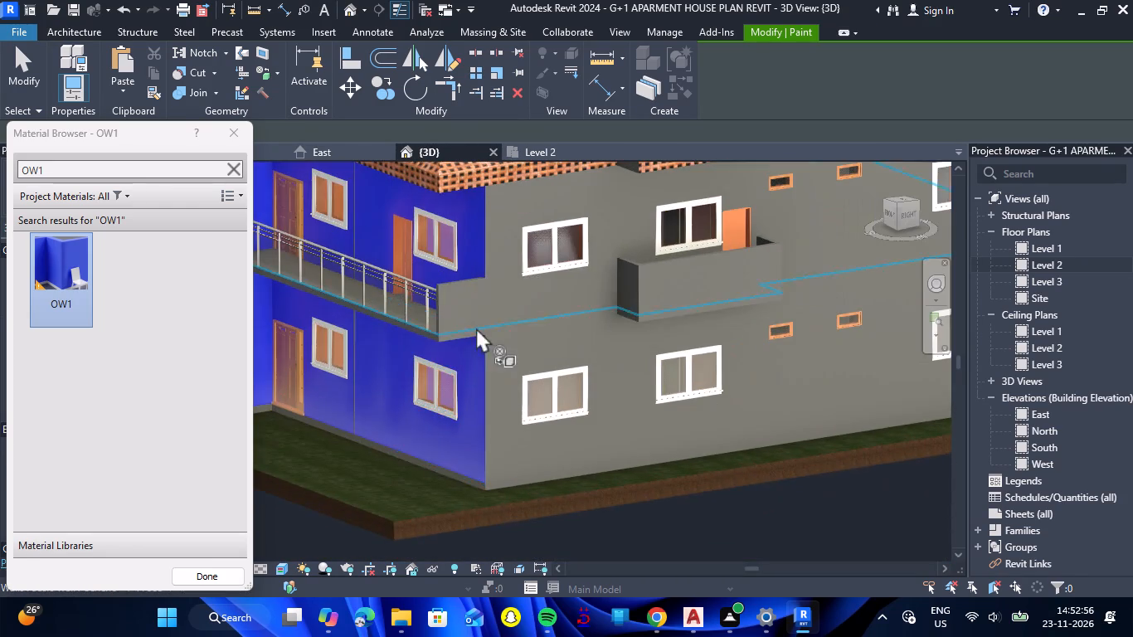
left_click(461, 310)
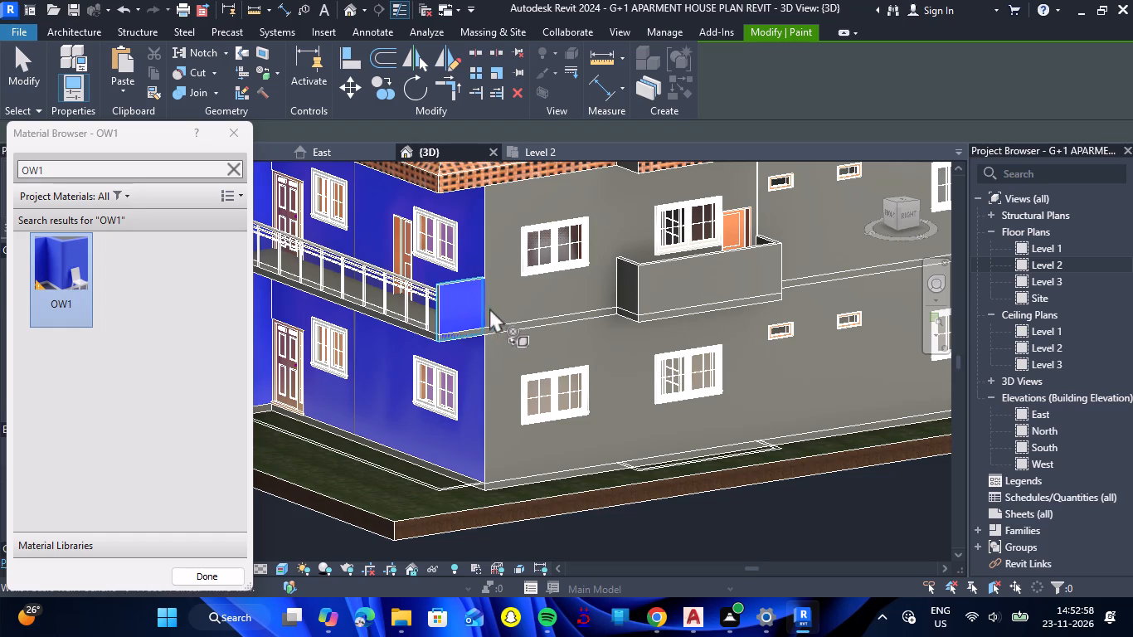
left_click(493, 306)
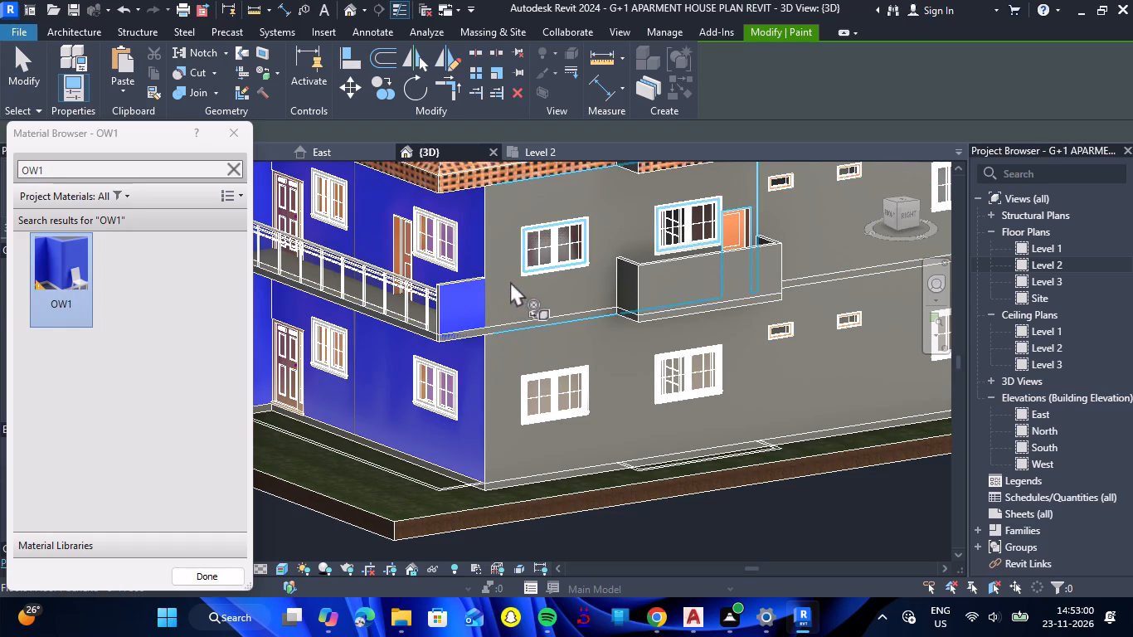
left_click(510, 280)
Paint the front edge of the Level 2 balcony slab and the balcony wall's narrow end face at the right corner with OW1.
scroll(425, 331, "up", 8)
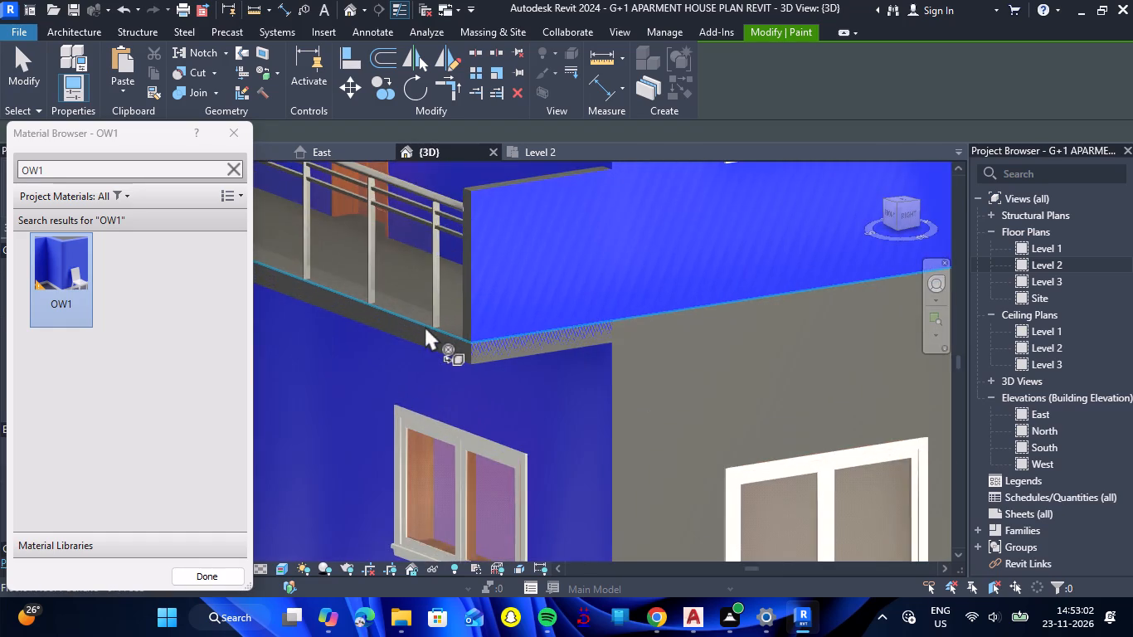
scroll(427, 328, "up", 5)
left_click(494, 378)
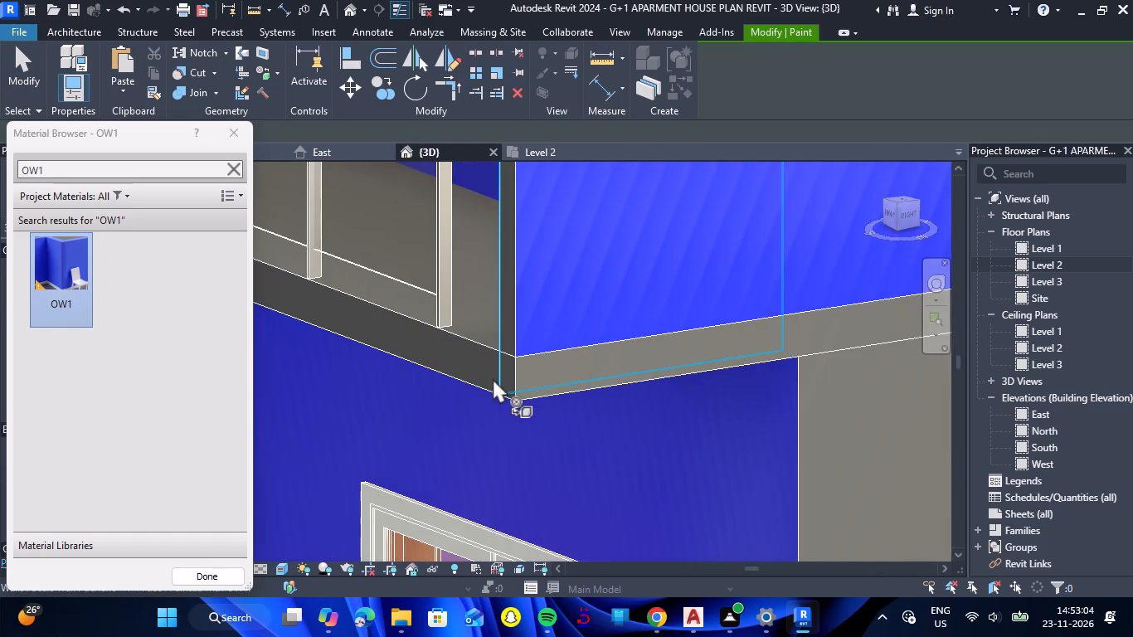
left_click(489, 381)
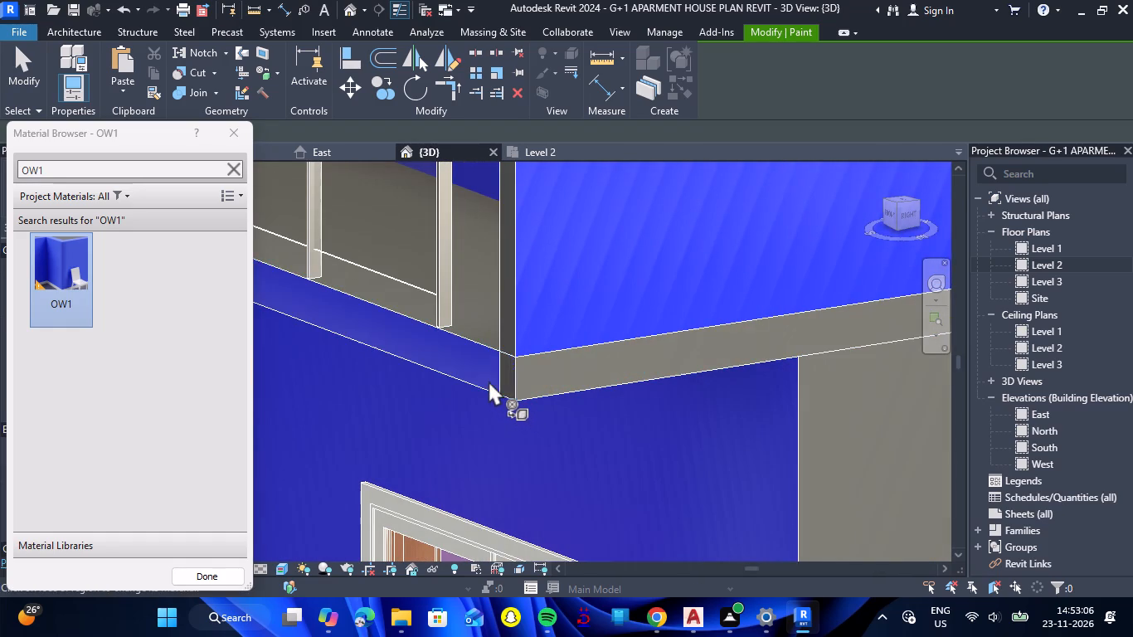
left_click(508, 385)
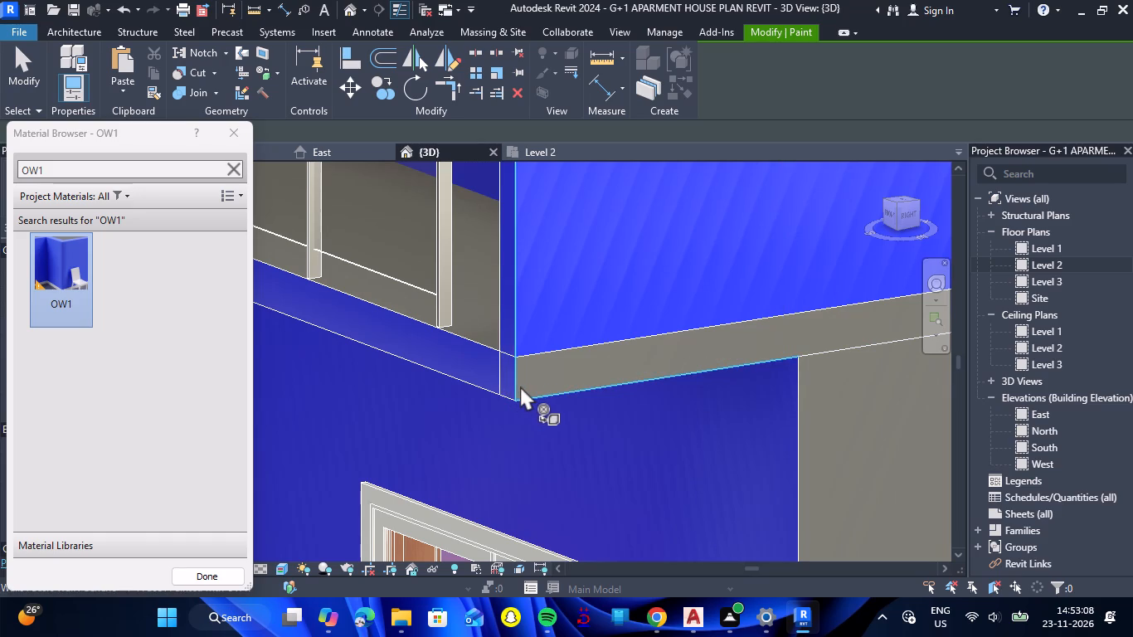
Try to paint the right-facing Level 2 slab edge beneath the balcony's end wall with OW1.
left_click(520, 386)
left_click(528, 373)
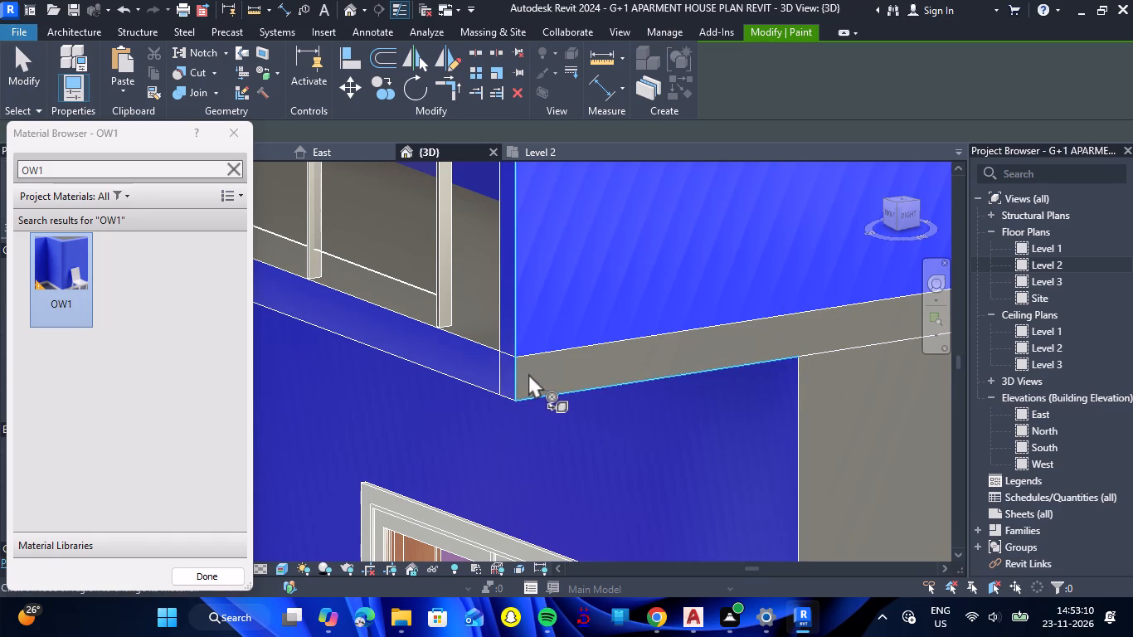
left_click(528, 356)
Paint the ground-floor wall on the building's right side, next to the front corner, with OW1.
scroll(489, 369, "down", 6)
left_click(711, 391)
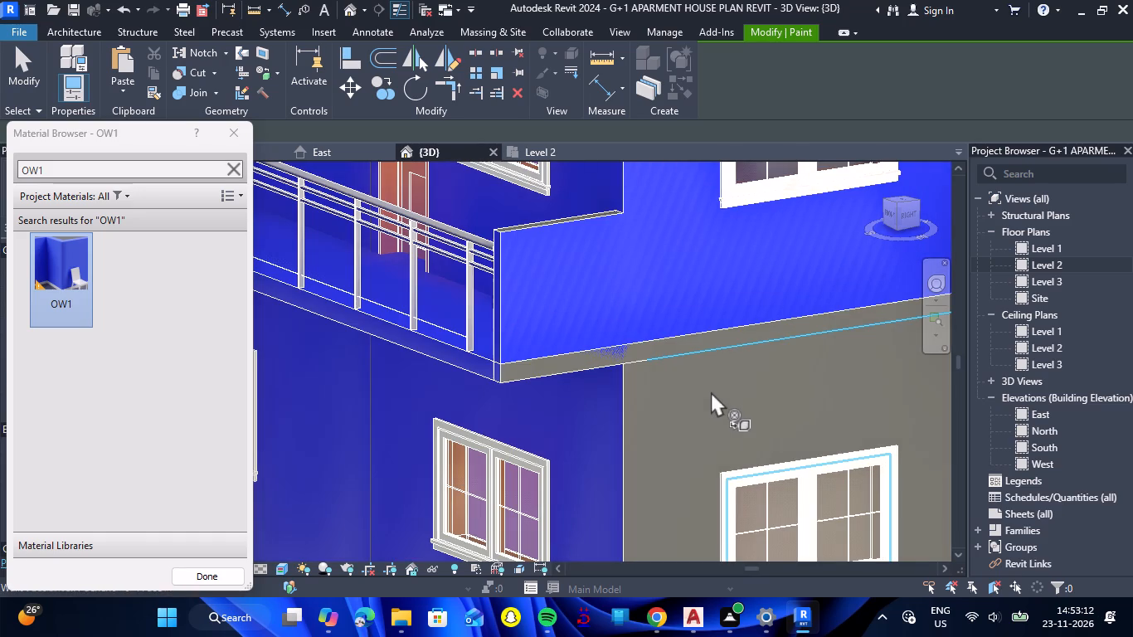
Search the materials for FLO, pick FLT1 and paint the top of the Level 2 front balcony floor with it.
scroll(707, 391, "down", 7)
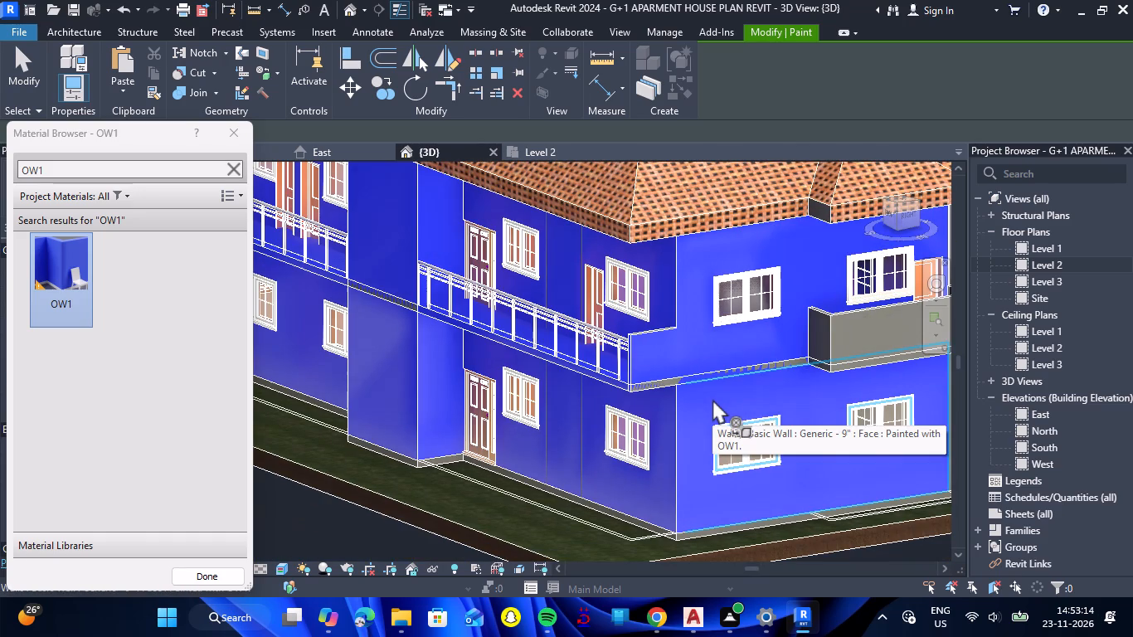
left_click(56, 167)
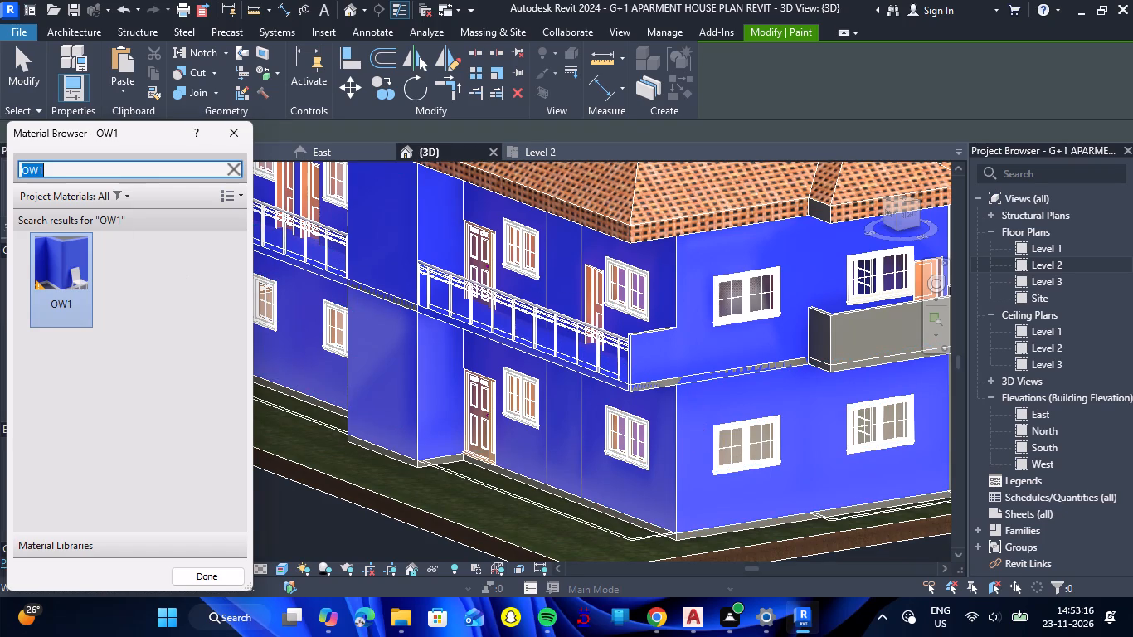
type("FLO")
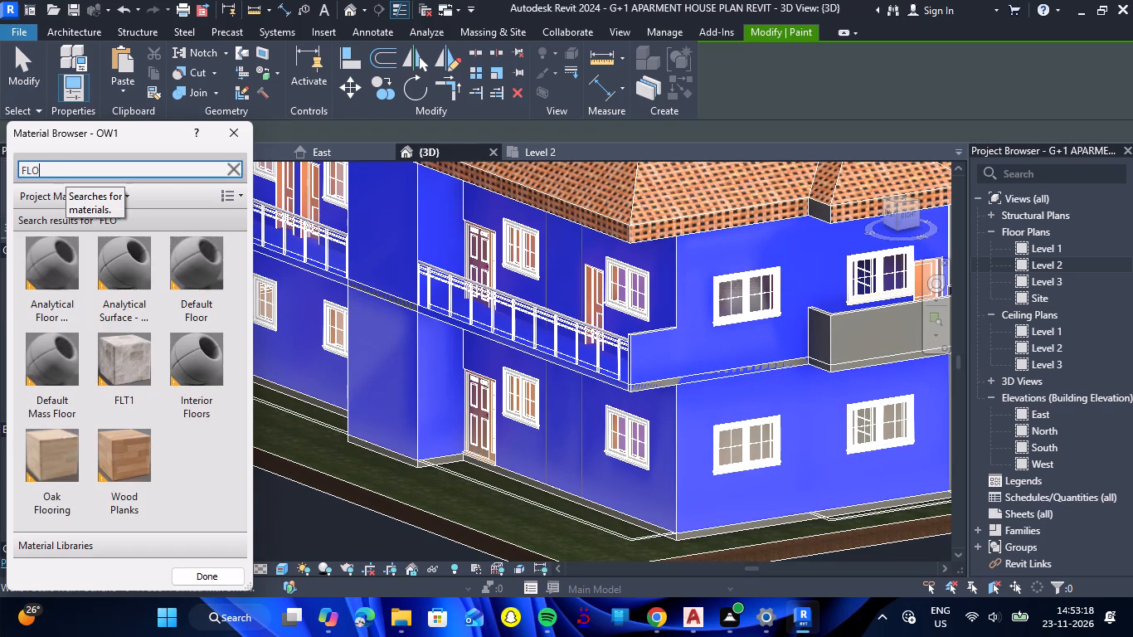
left_click(134, 369)
scroll(546, 327, "up", 6)
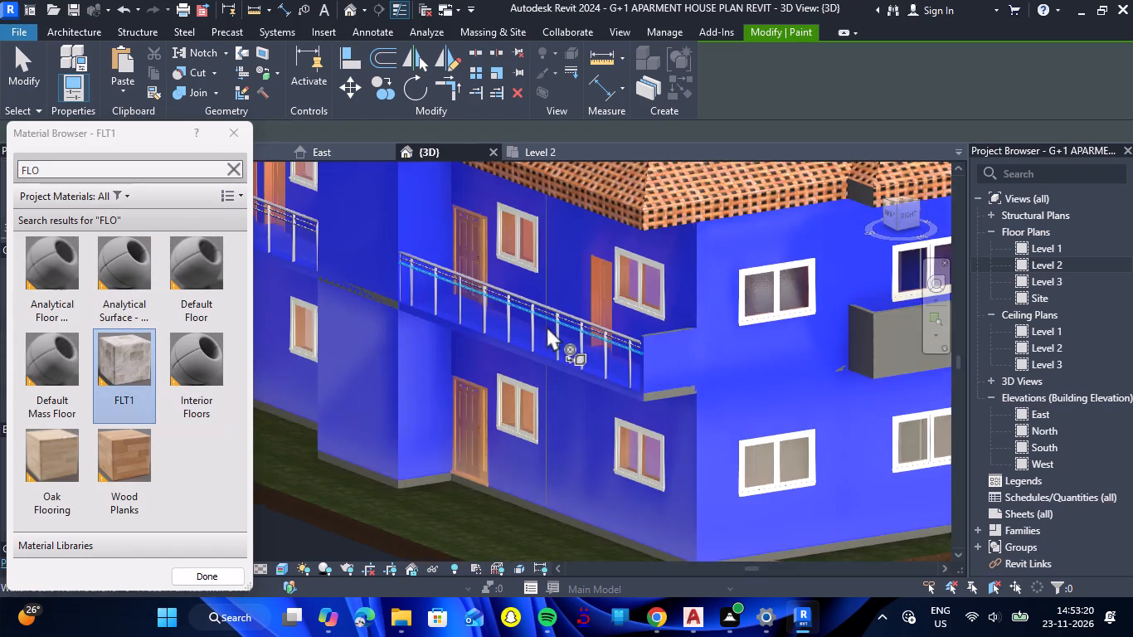
left_click(726, 447)
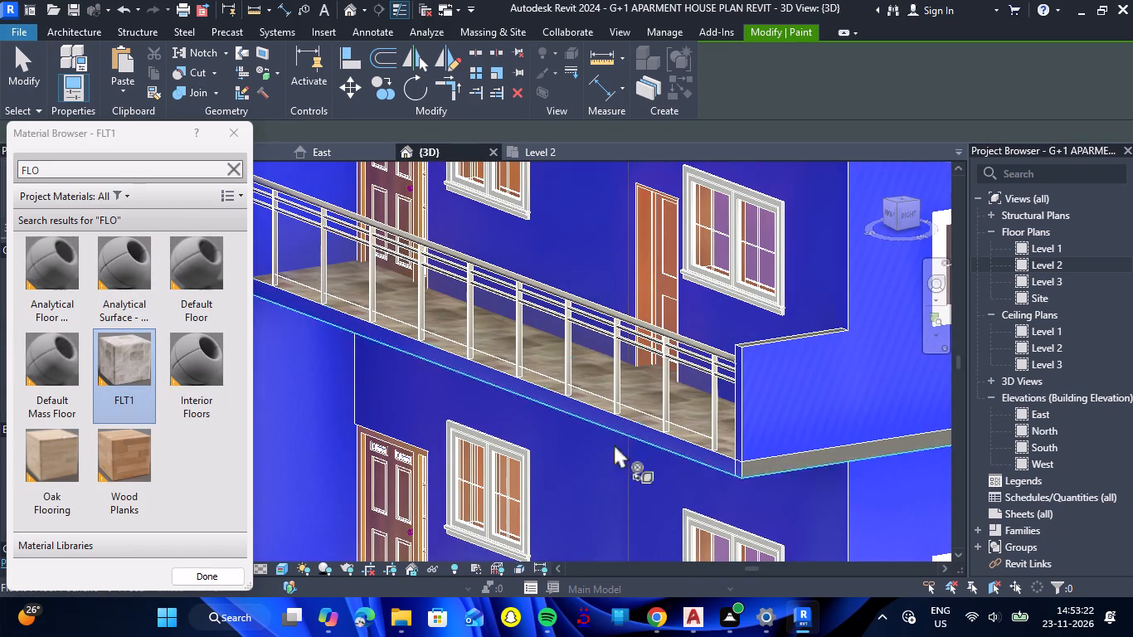
key("Escape")
Set the sill height of the 2'2" wood door beside the right corner window on the front balcony to 6".
scroll(407, 435, "down", 4)
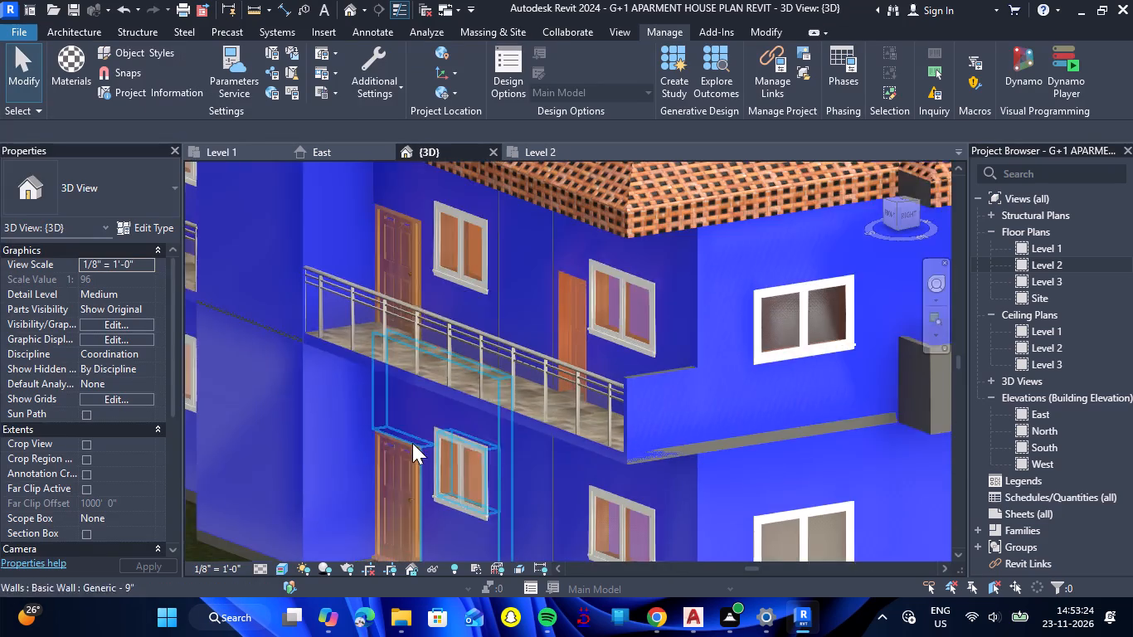
scroll(551, 352, "up", 3)
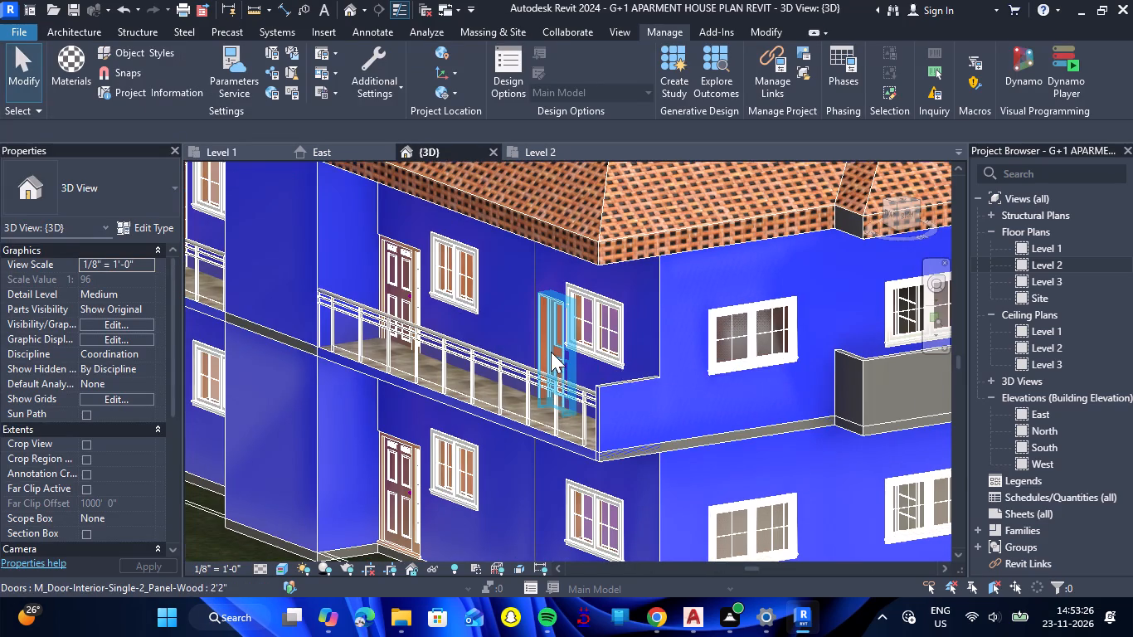
scroll(551, 352, "up", 6)
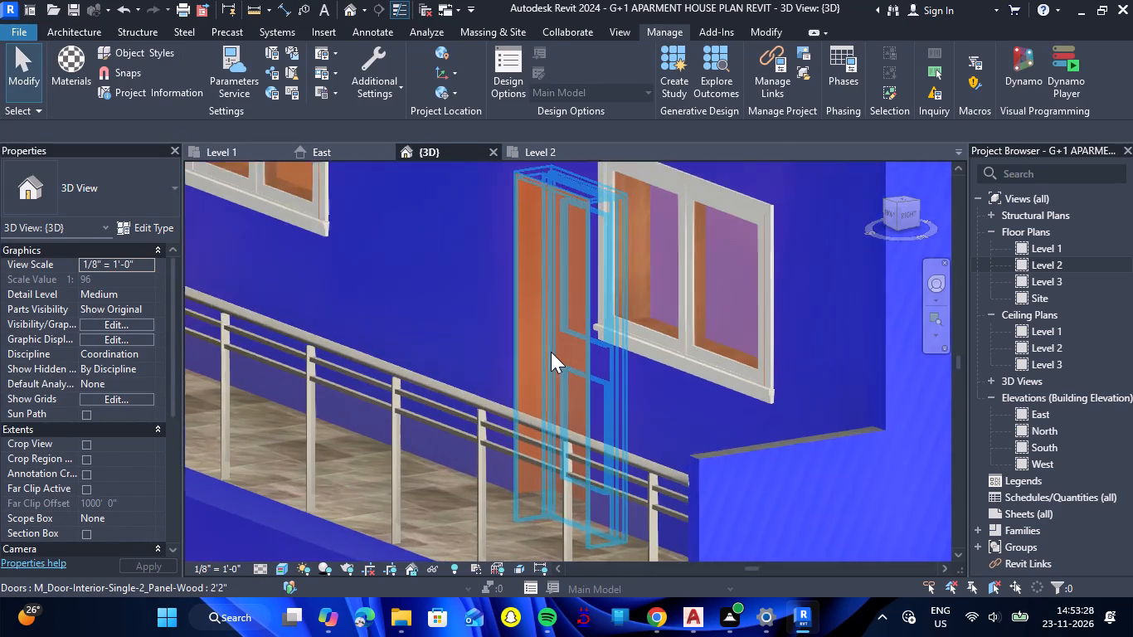
left_click(538, 365)
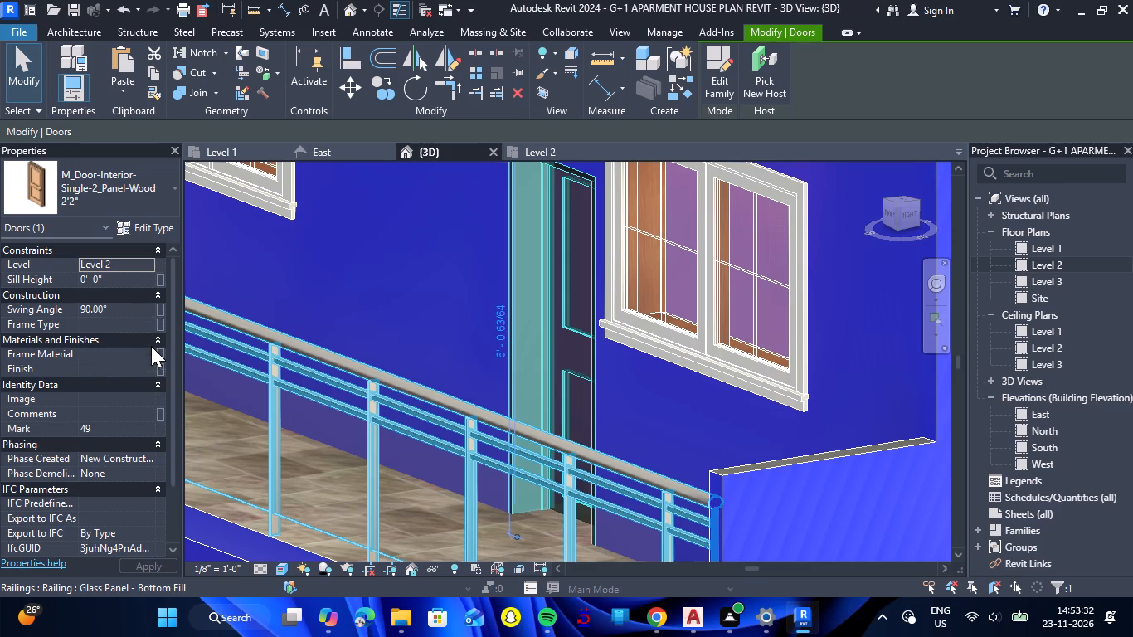
left_click(126, 290)
left_click(124, 284)
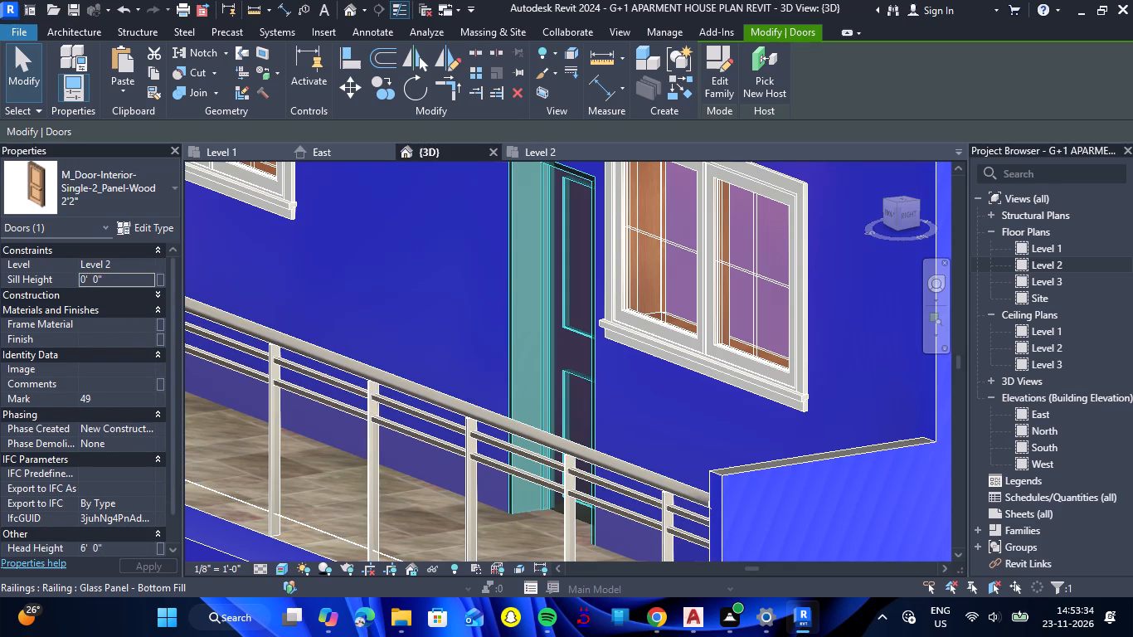
key("6")
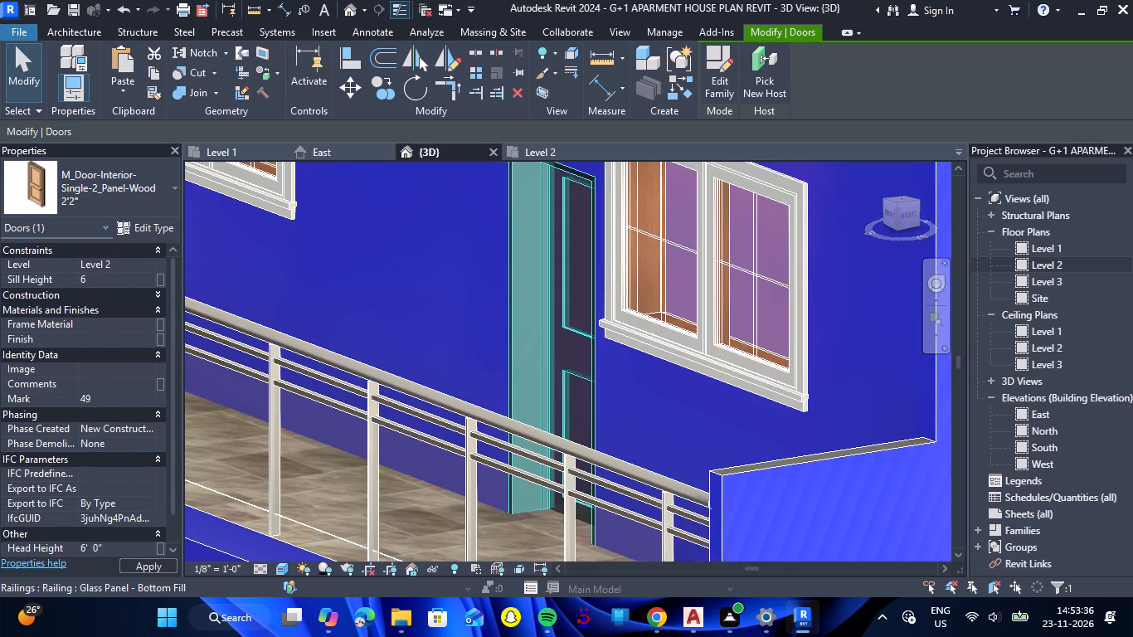
key("shift+quotedbl")
key("Return")
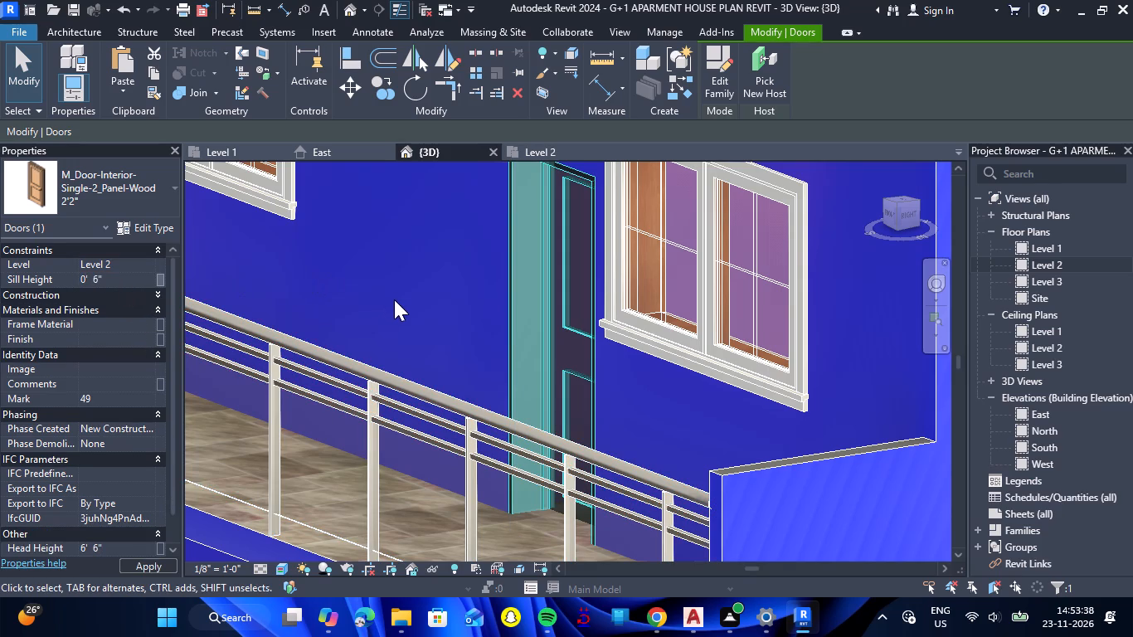
left_click(394, 299)
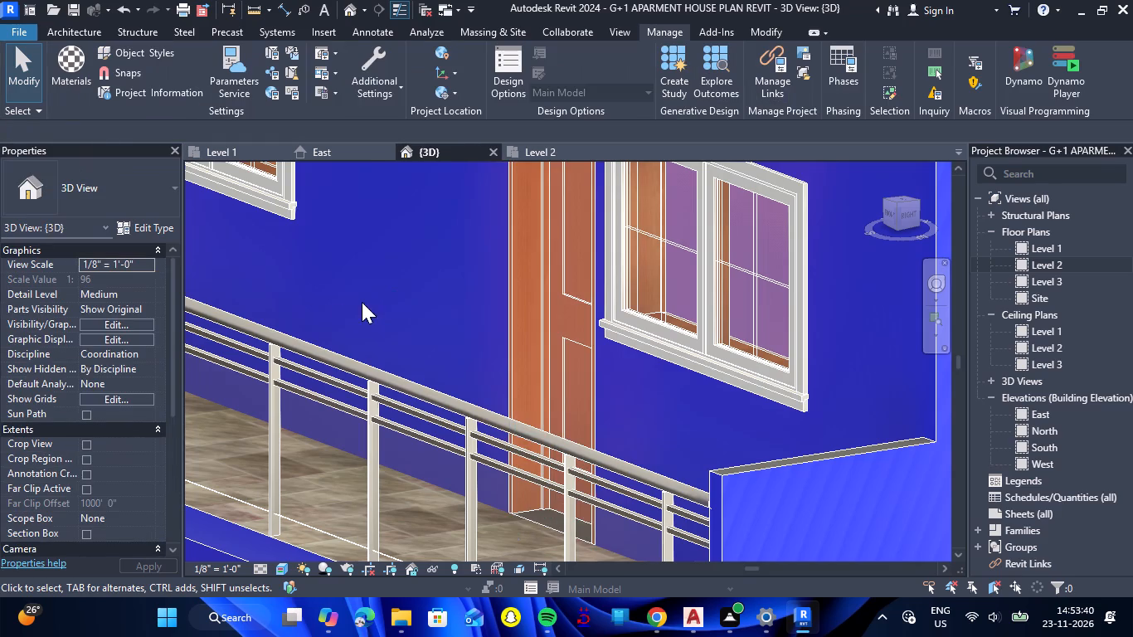
Search the materials for OW1, pick it and paint the outer face and front-facing end of the right-side balcony parapet.
scroll(328, 306, "down", 11)
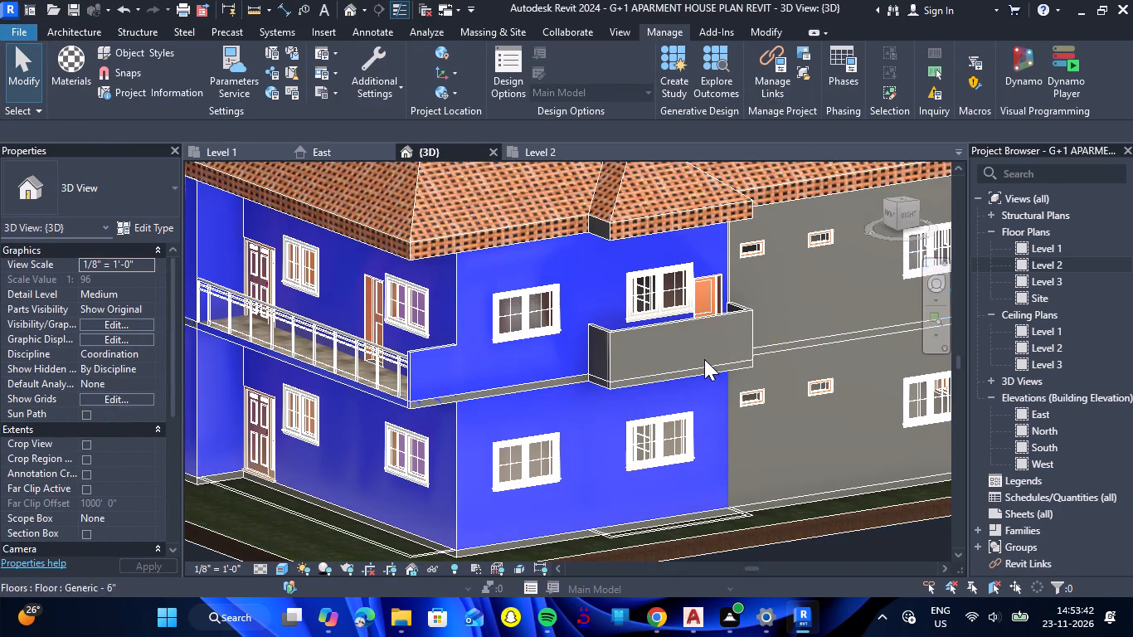
type("PY")
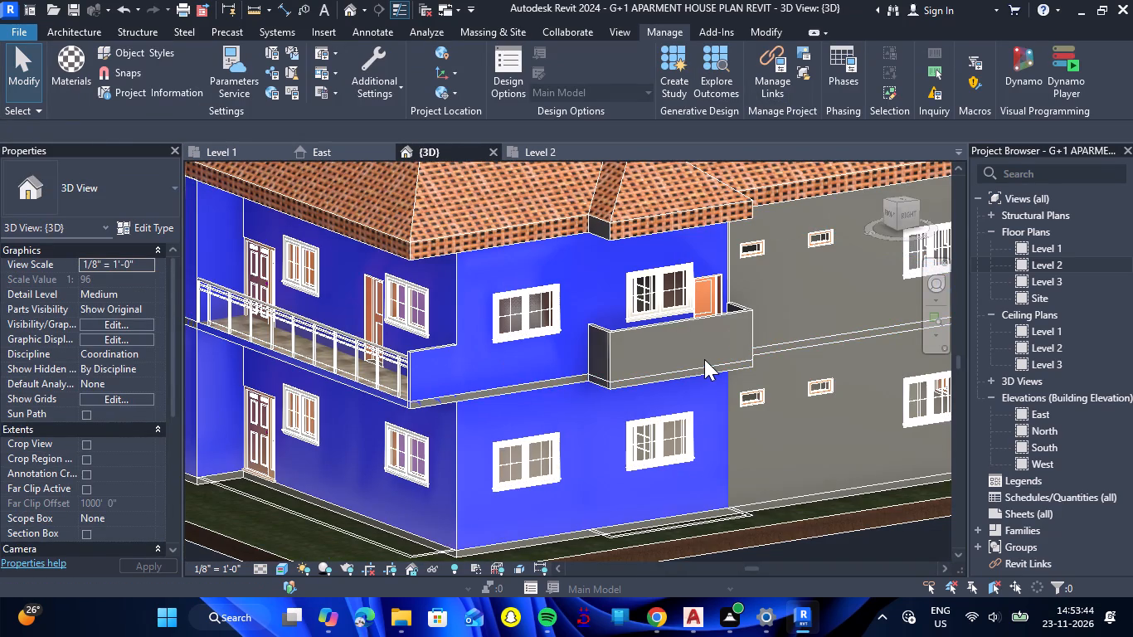
key("BackSpace")
key("BackSpace")
type("PT")
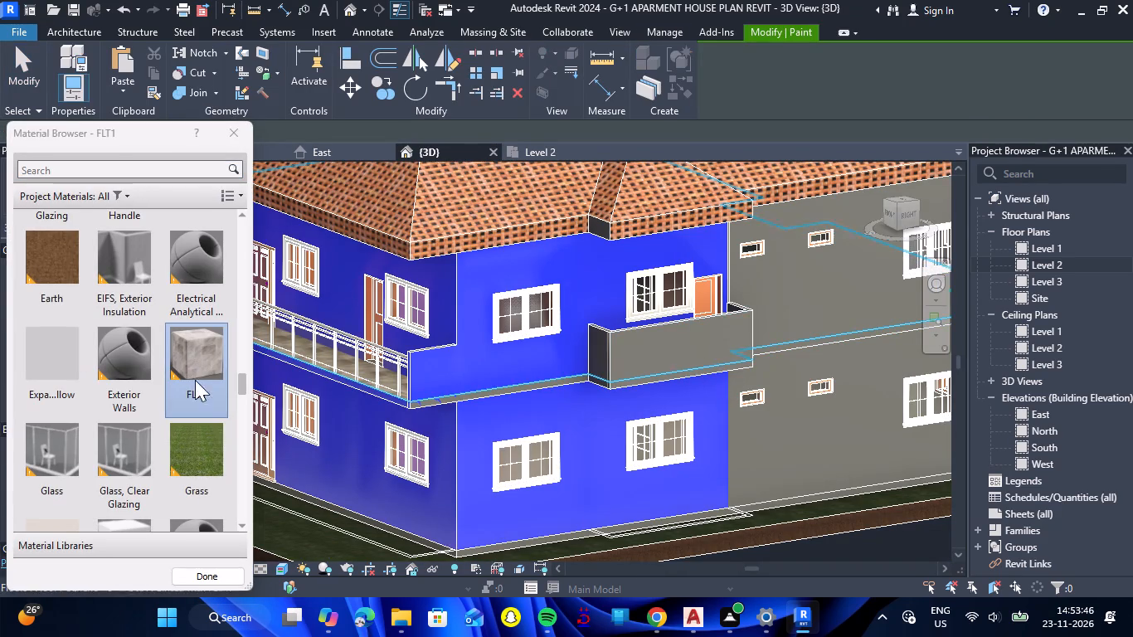
left_click(113, 179)
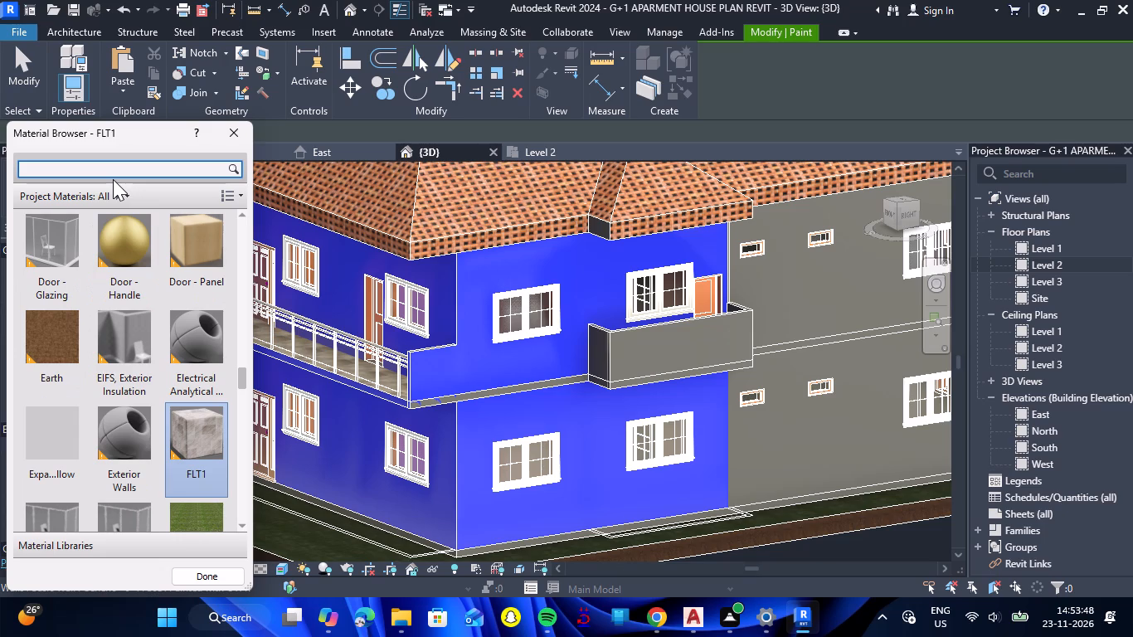
type("OW")
key("1")
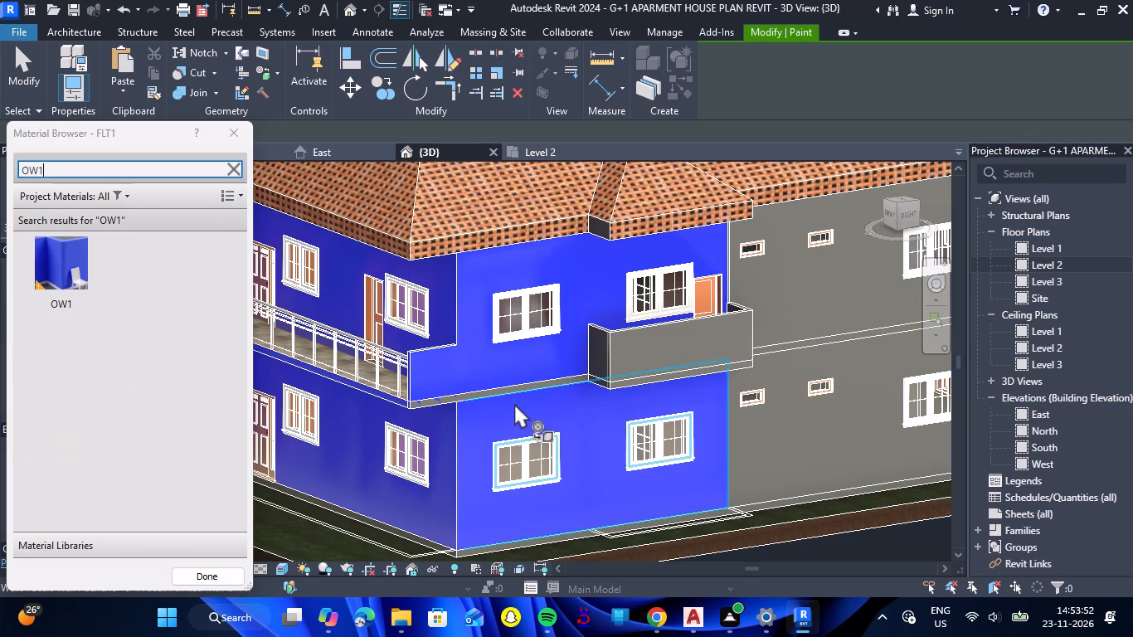
left_click(634, 358)
scroll(618, 358, "up", 6)
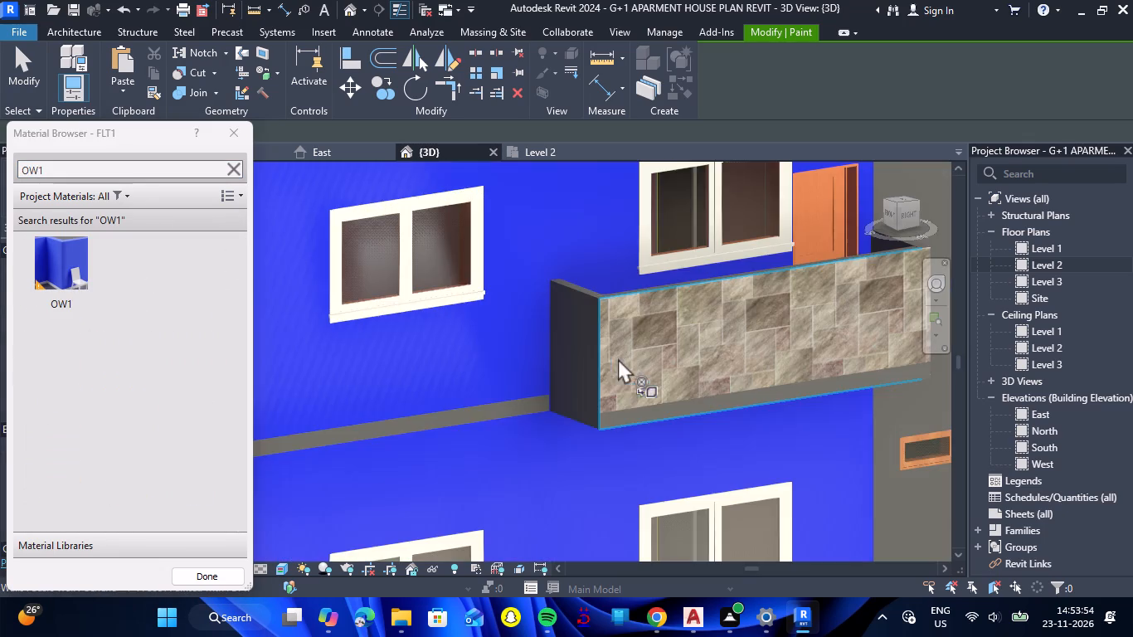
left_click(65, 253)
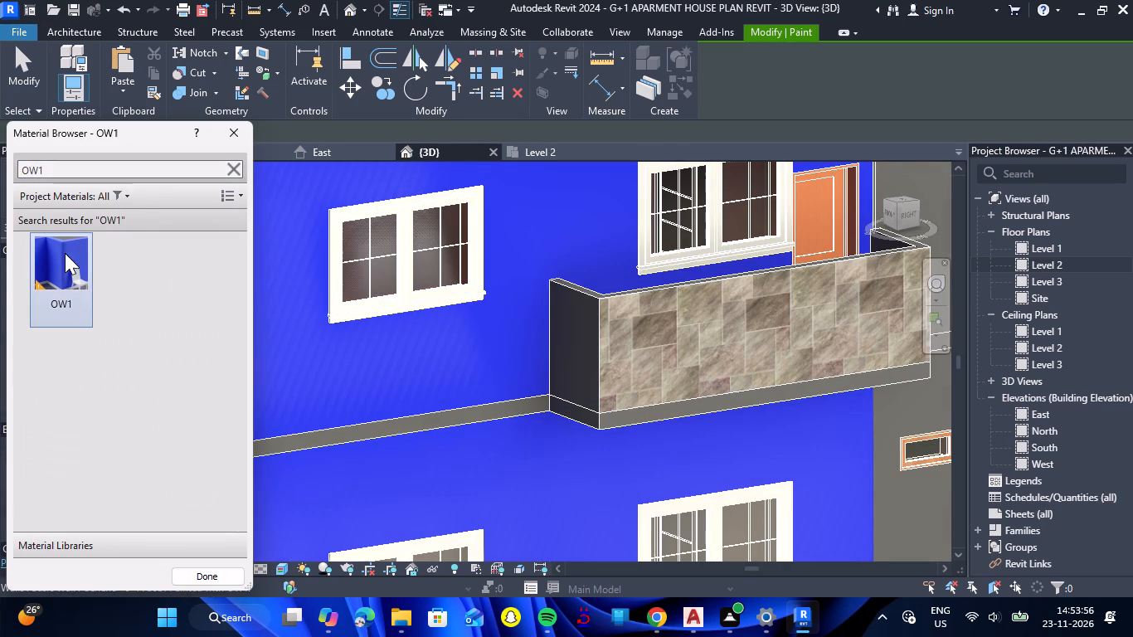
left_click(723, 318)
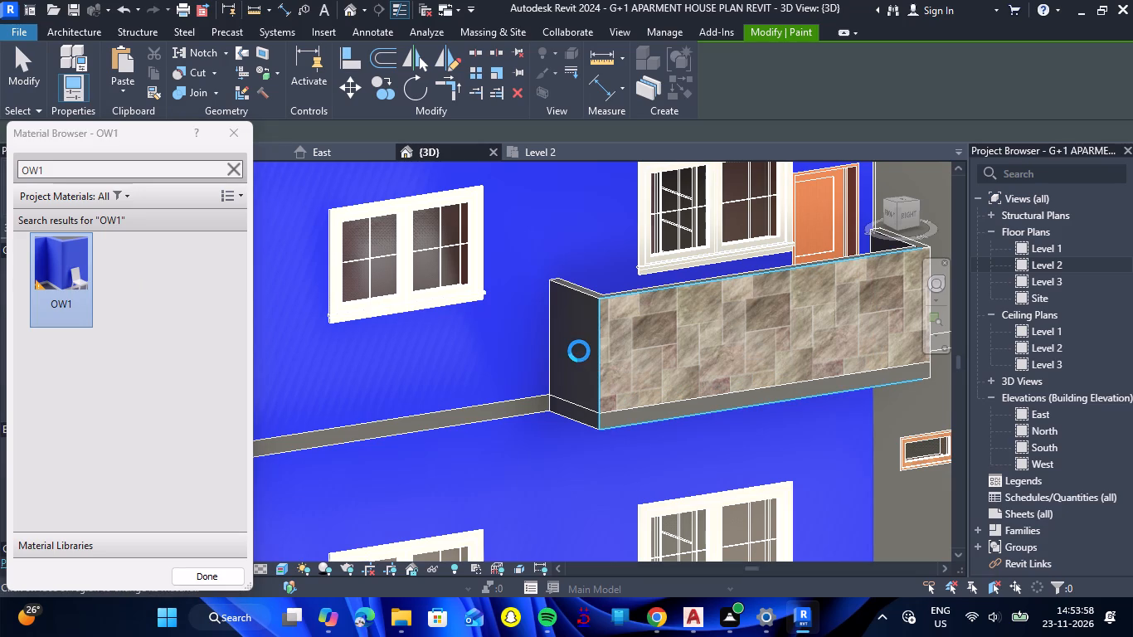
left_click(573, 350)
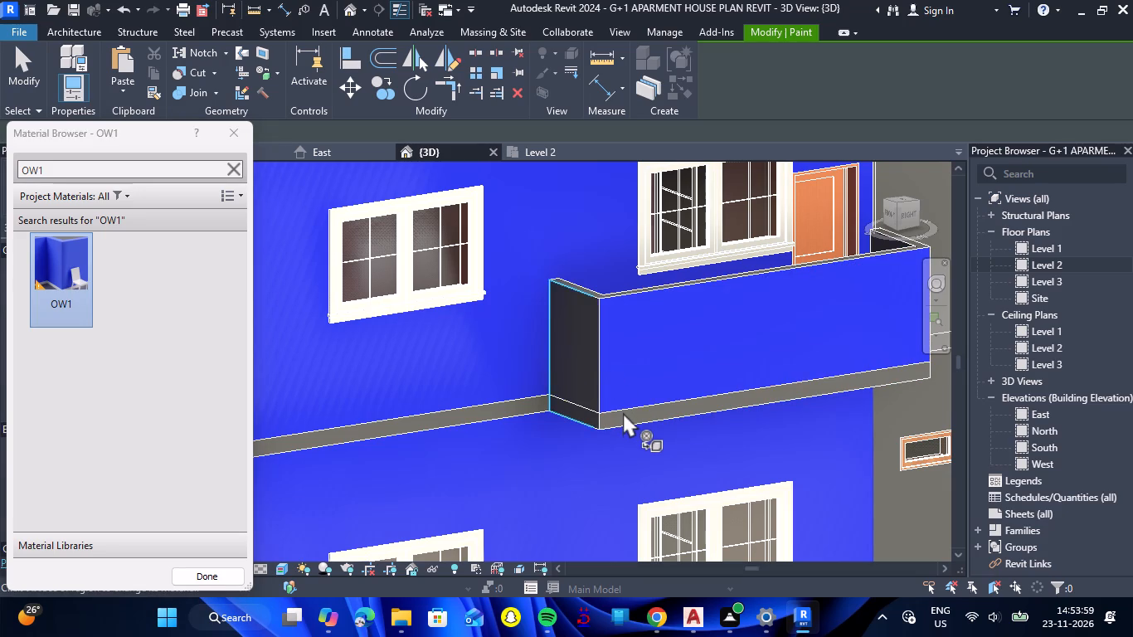
Paint the remaining grey walls on the building's right side with OW1, on both the upper and ground floors.
scroll(446, 325, "down", 5)
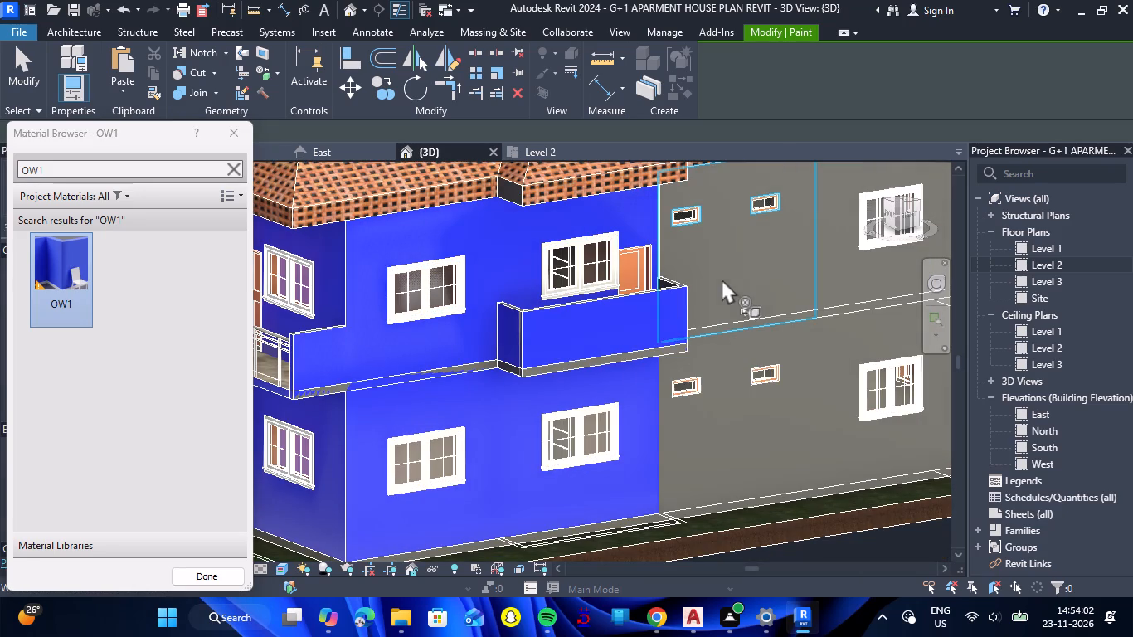
left_click(722, 279)
scroll(520, 323, "down", 5)
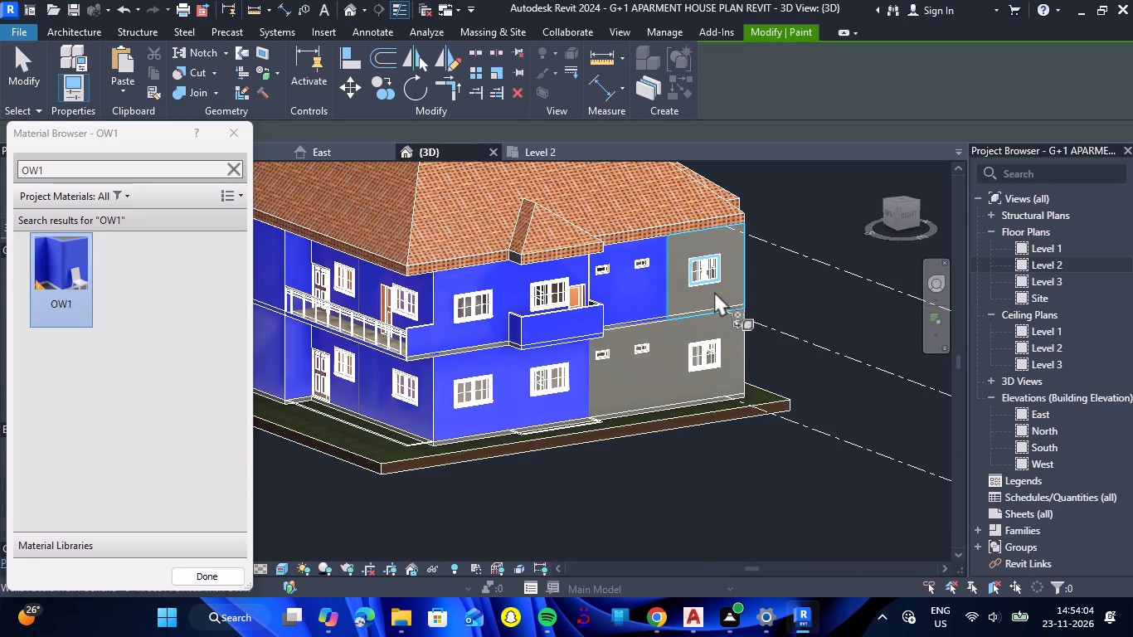
left_click(714, 291)
left_click(626, 396)
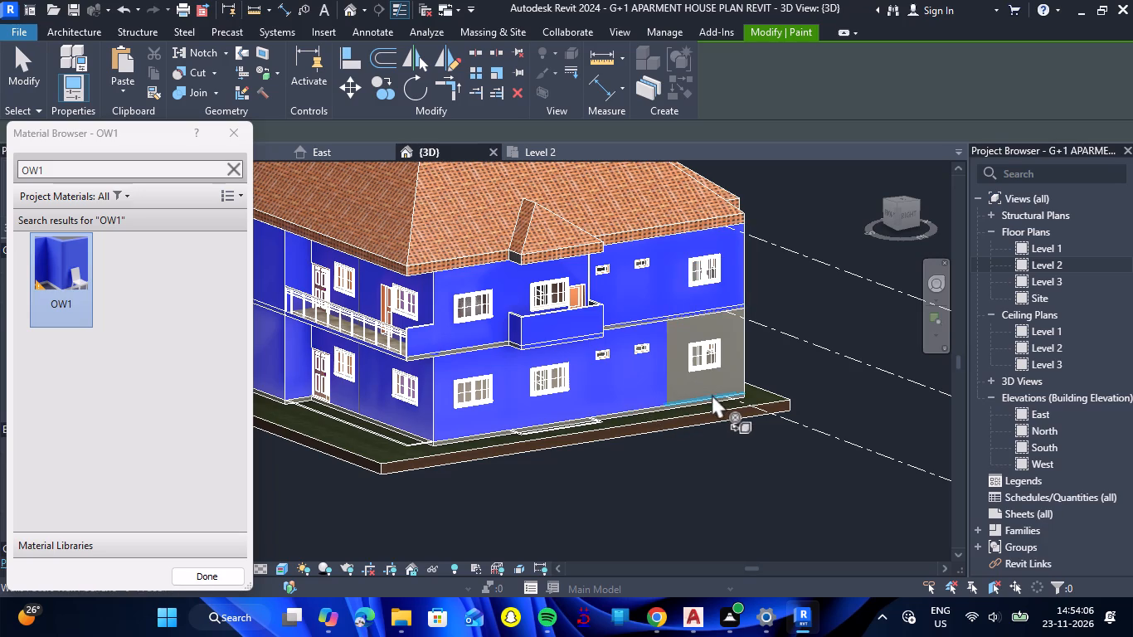
left_click(717, 383)
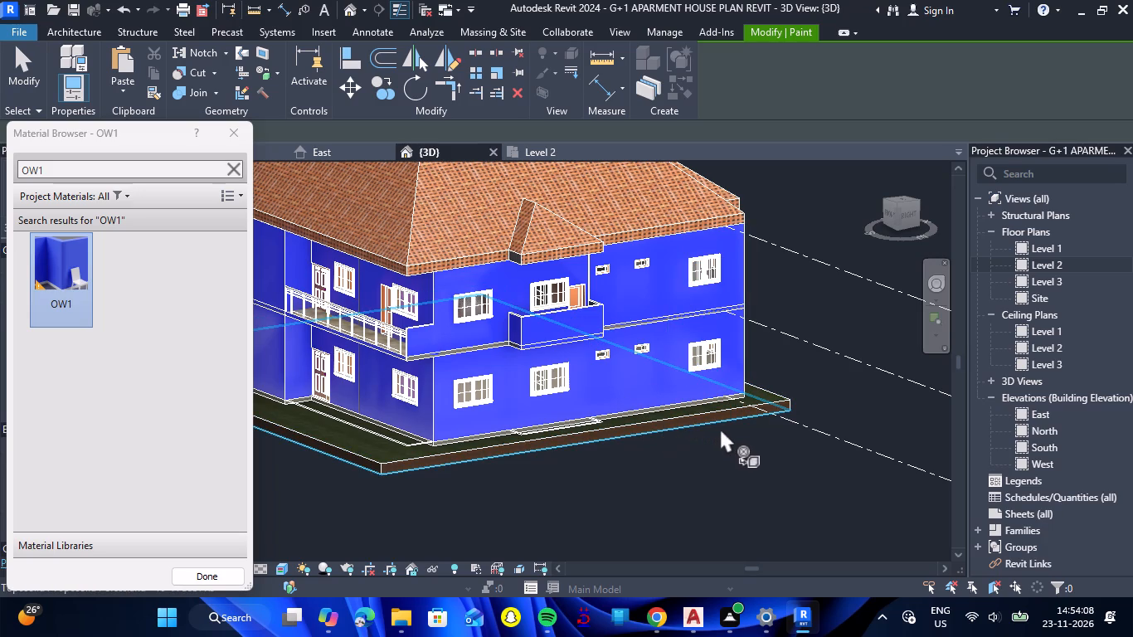
On the rear side, paint the upper corner wall, the adjacent balcony's outer parapet face and the windowed wall behind it with OW1.
left_click_drag(723, 429, 562, 464, "shift")
right_click_drag(723, 429, 562, 464, "shift")
scroll(461, 372, "up", 4)
left_click(460, 372)
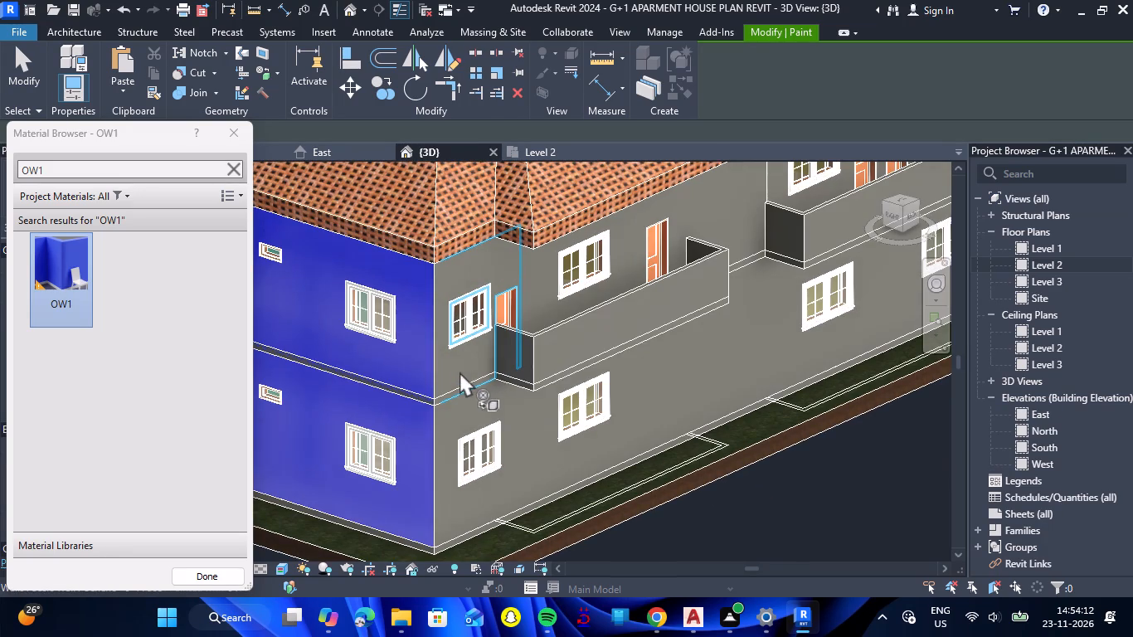
left_click(574, 341)
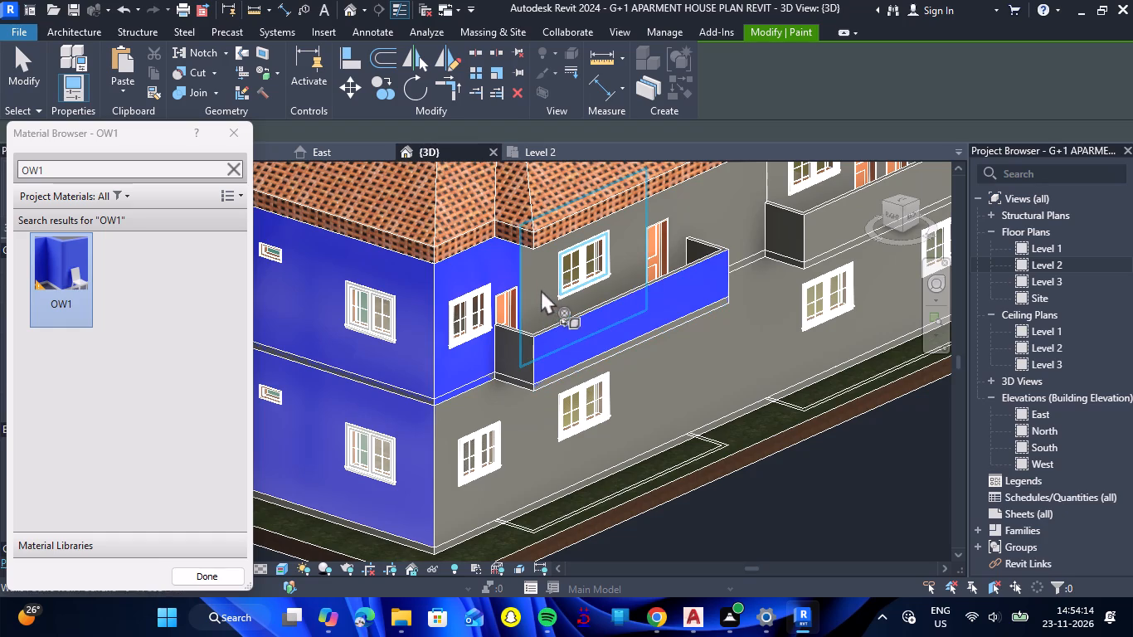
left_click(540, 288)
Paint all the ground-floor wall segments along the rear side with OW1.
left_click(474, 419)
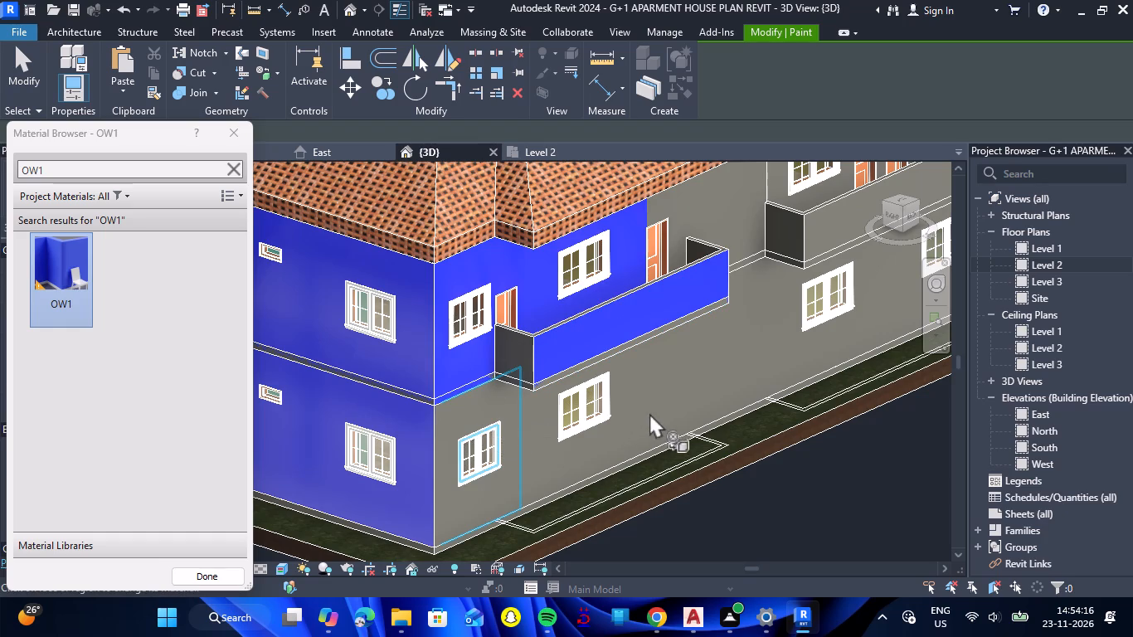
left_click(626, 425)
left_click(703, 387)
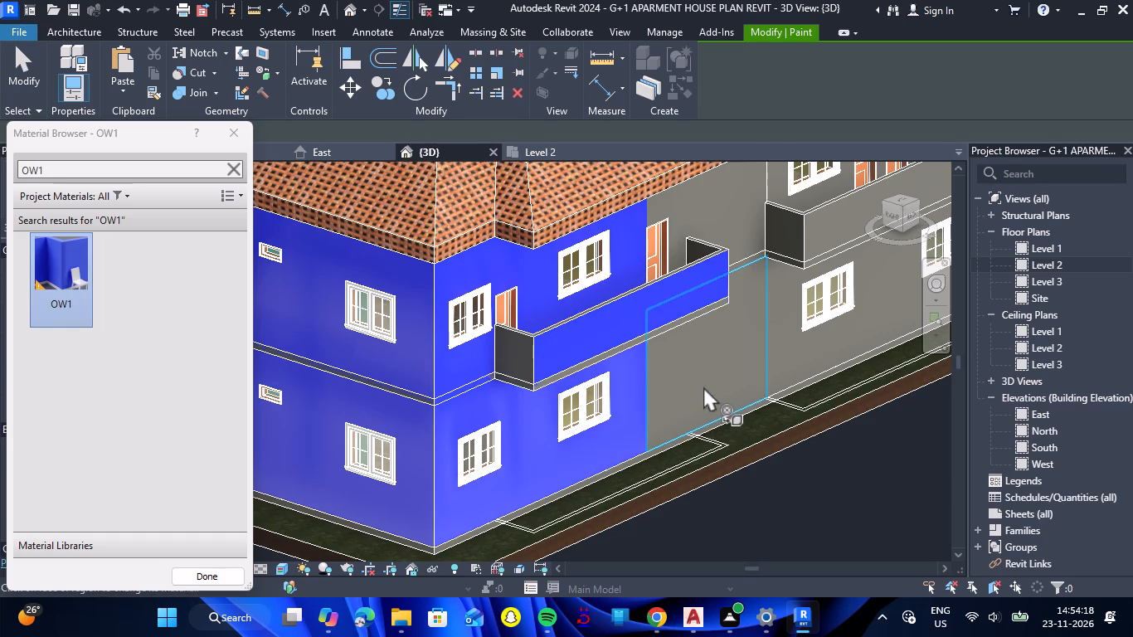
left_click(825, 348)
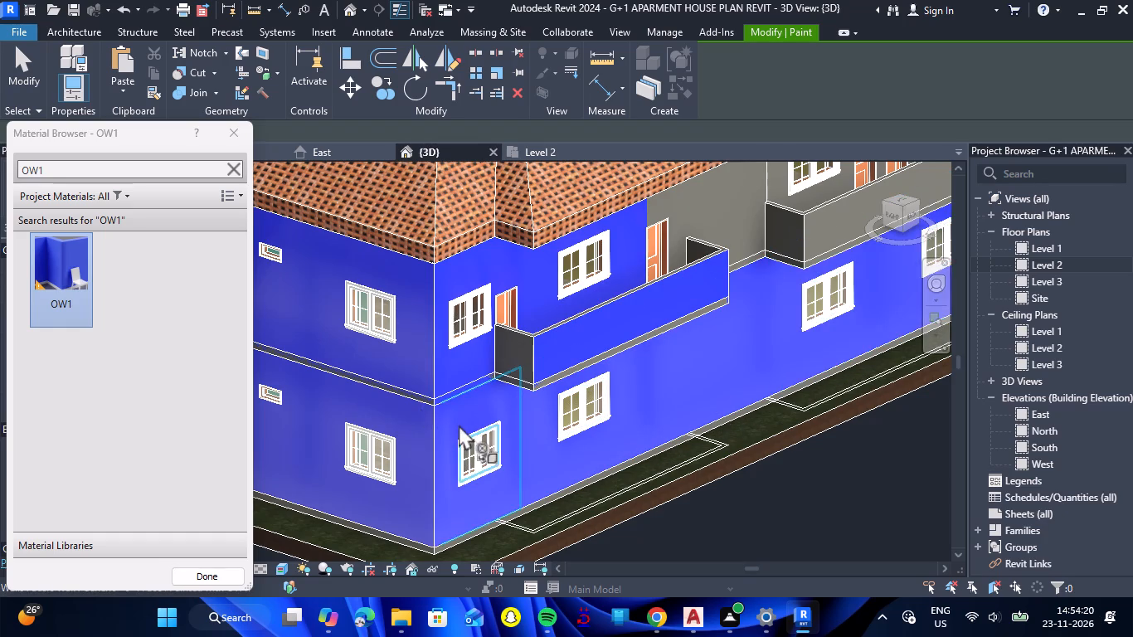
Paint the two remaining upper-floor walls on the rear side with OW1, including the one with two doors.
scroll(459, 425, "down", 4)
scroll(563, 318, "up", 5)
left_click(625, 300)
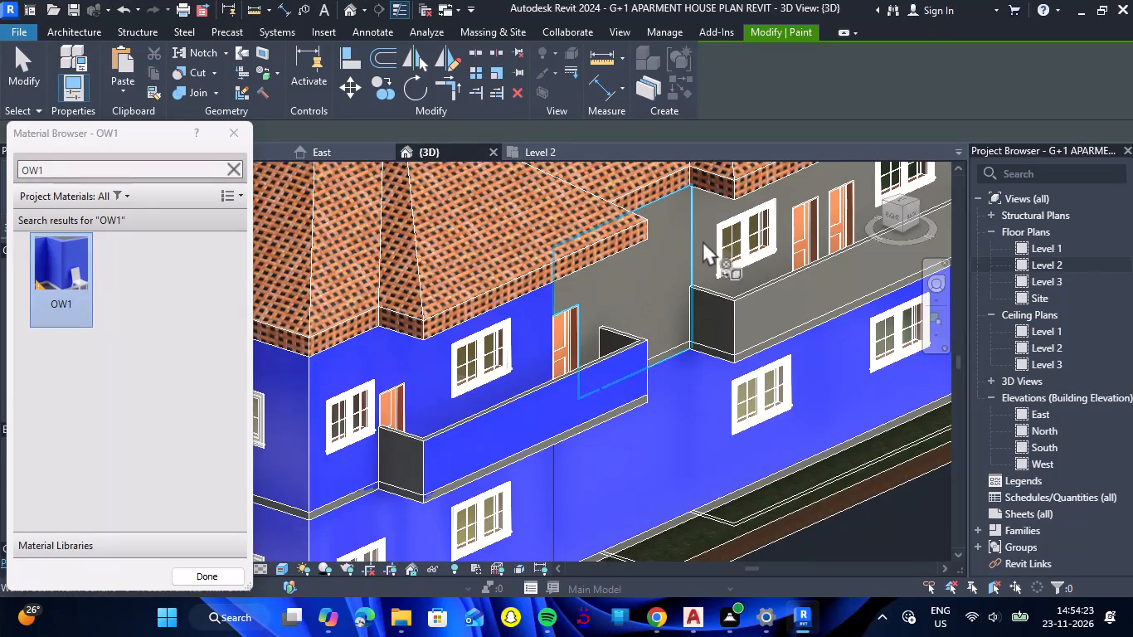
left_click(713, 209)
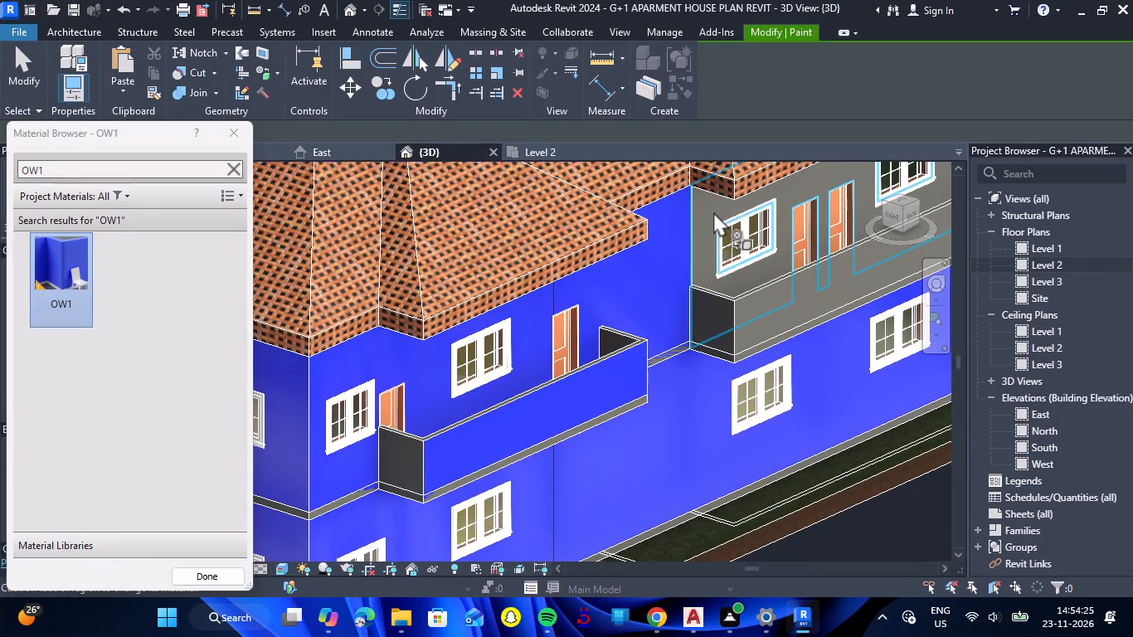
Paint the outer face and near end face of the parapet on the two-door rear balcony with OW1.
scroll(489, 420, "down", 6)
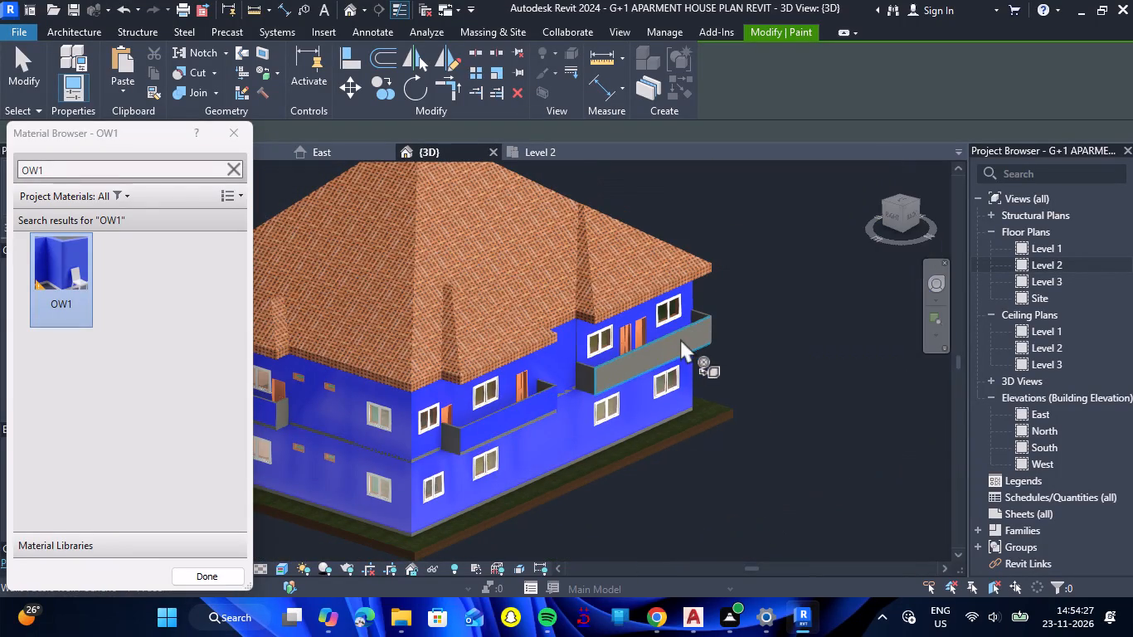
scroll(680, 338, "up", 3)
left_click(680, 344)
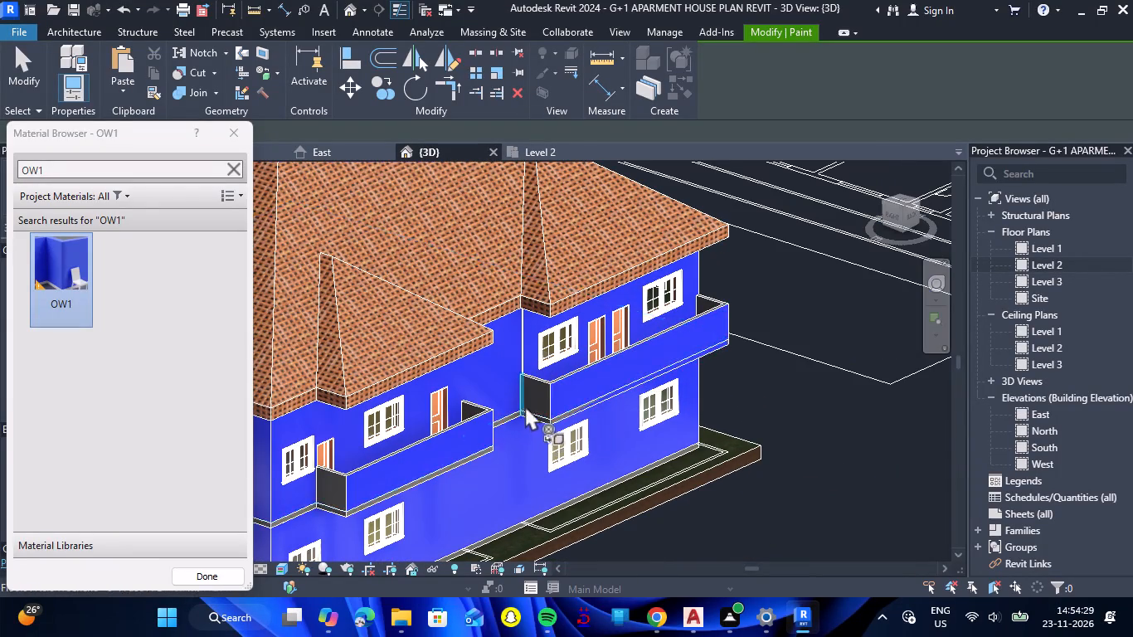
scroll(532, 403, "up", 7)
left_click(540, 401)
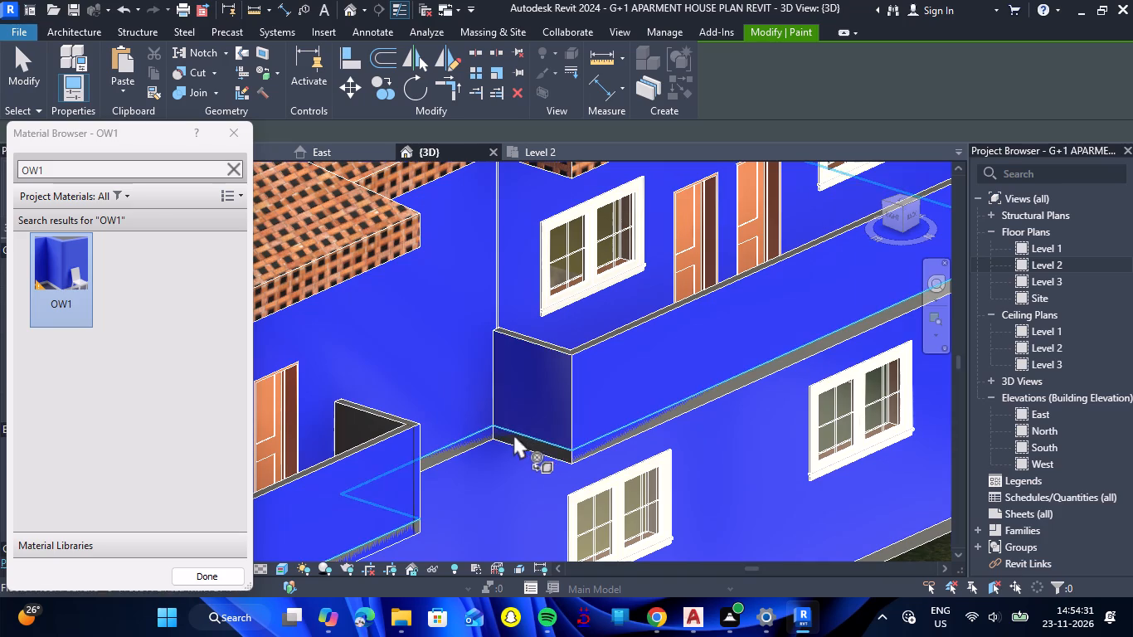
Paint both end faces of the other rear balcony's parapet with OW1.
scroll(532, 432, "down", 6)
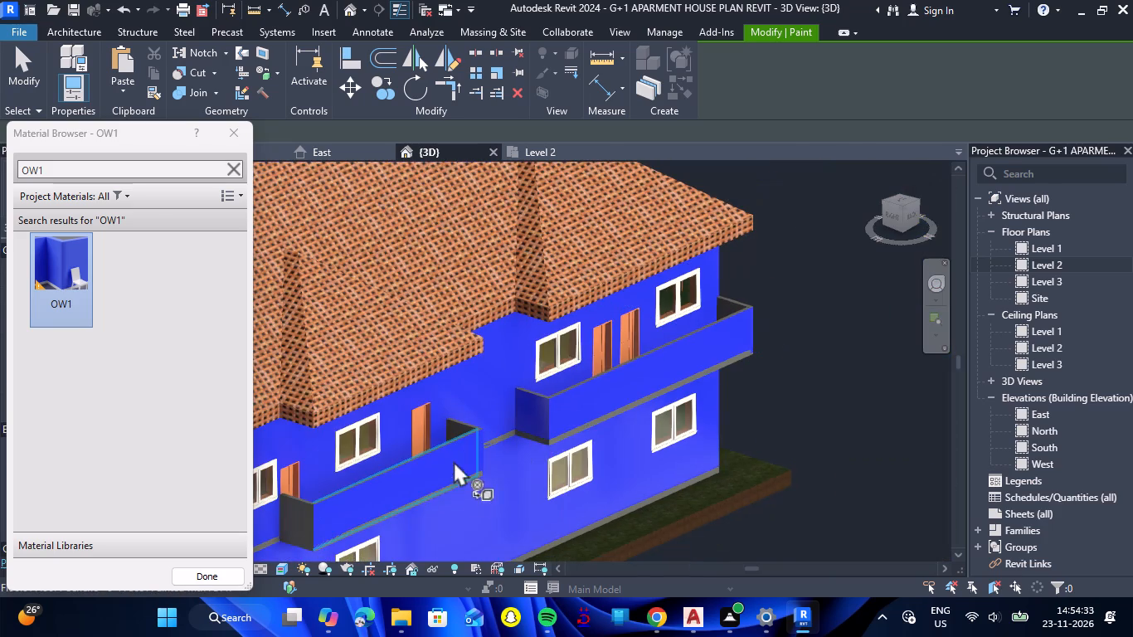
left_click(298, 516)
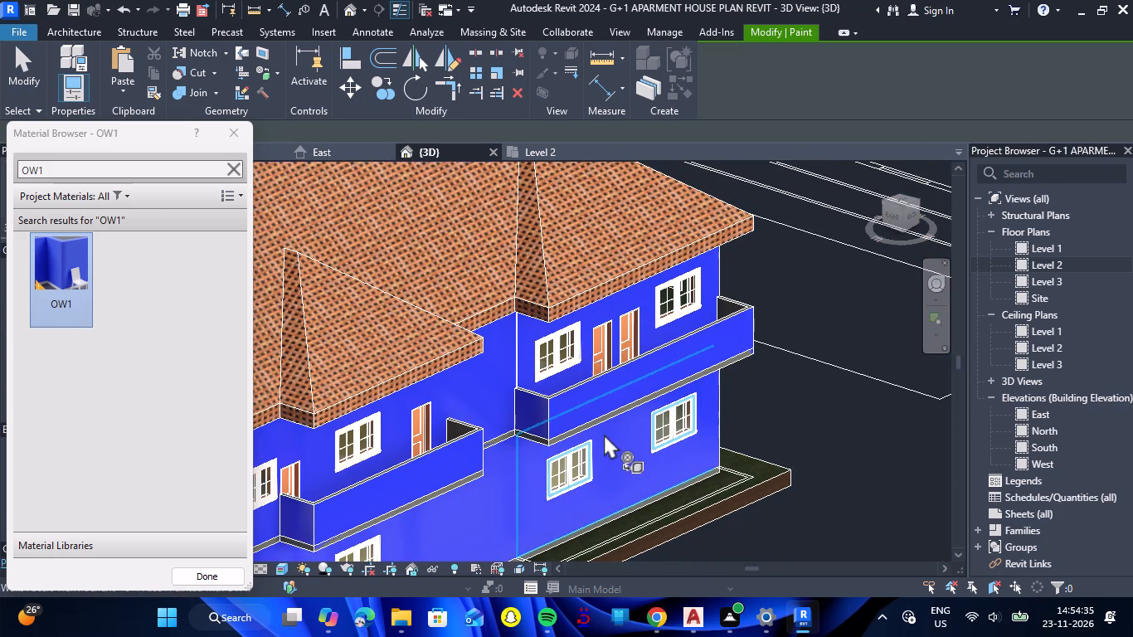
left_click_drag(784, 391, 648, 430)
right_click_drag(784, 391, 648, 430, "shift")
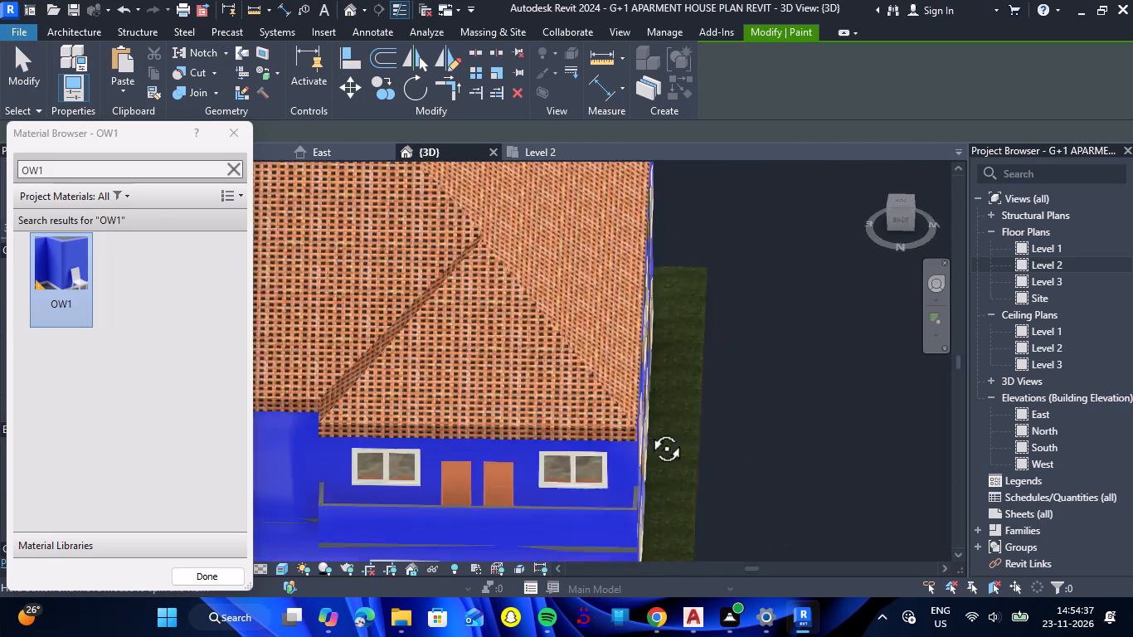
left_click_drag(648, 430, 620, 421)
right_click_drag(648, 430, 620, 421, "shift")
scroll(591, 378, "down", 5)
scroll(337, 442, "up", 4)
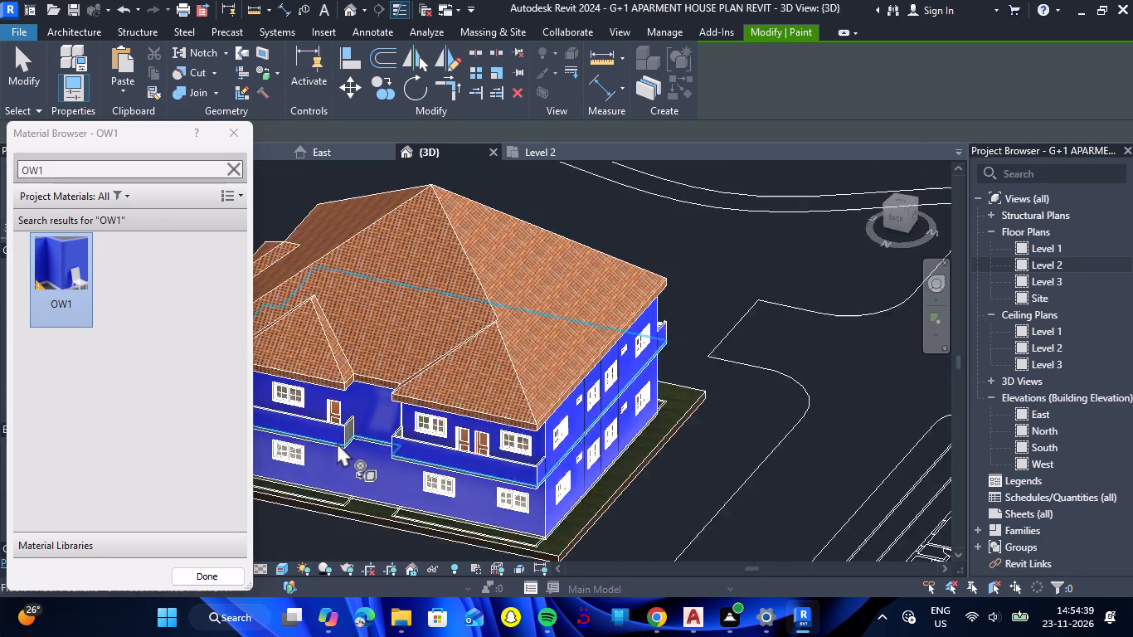
scroll(337, 442, "up", 3)
left_click(358, 416)
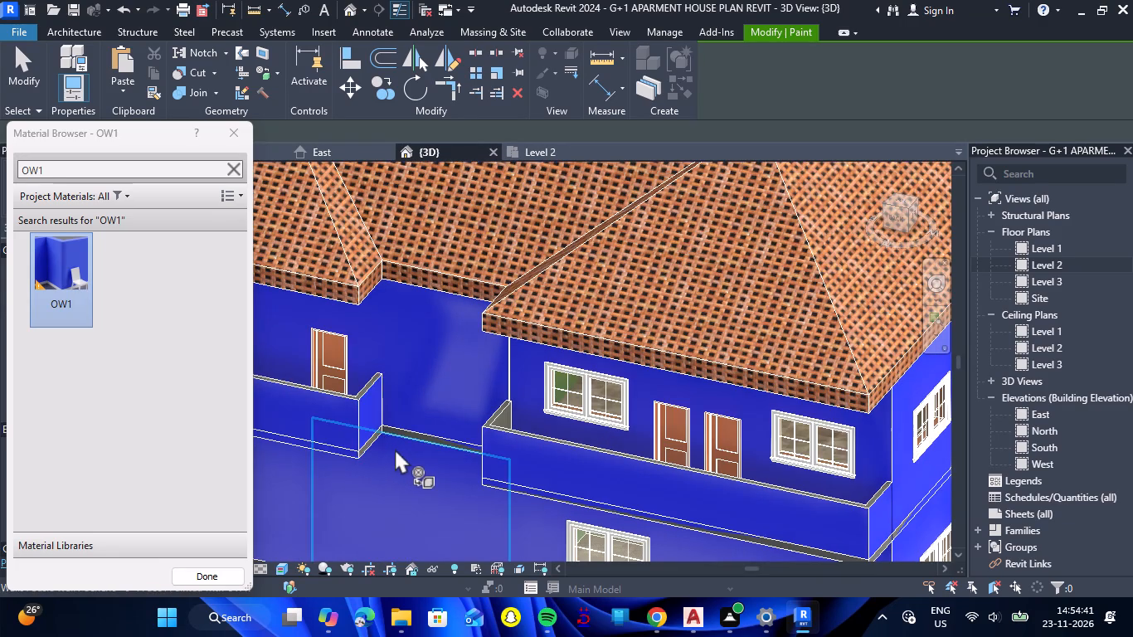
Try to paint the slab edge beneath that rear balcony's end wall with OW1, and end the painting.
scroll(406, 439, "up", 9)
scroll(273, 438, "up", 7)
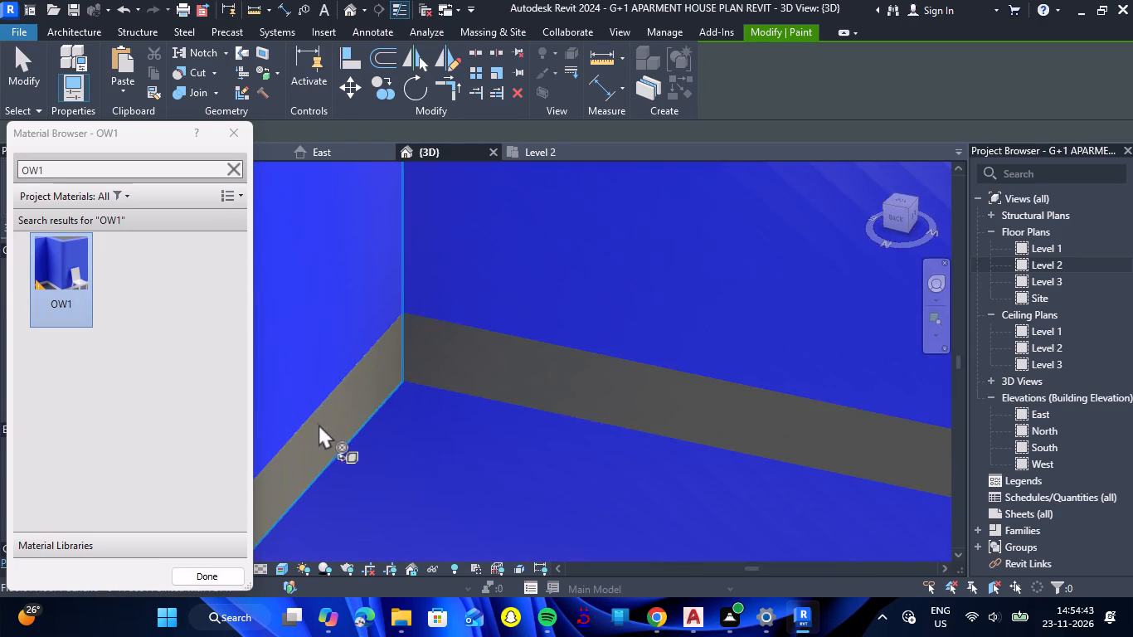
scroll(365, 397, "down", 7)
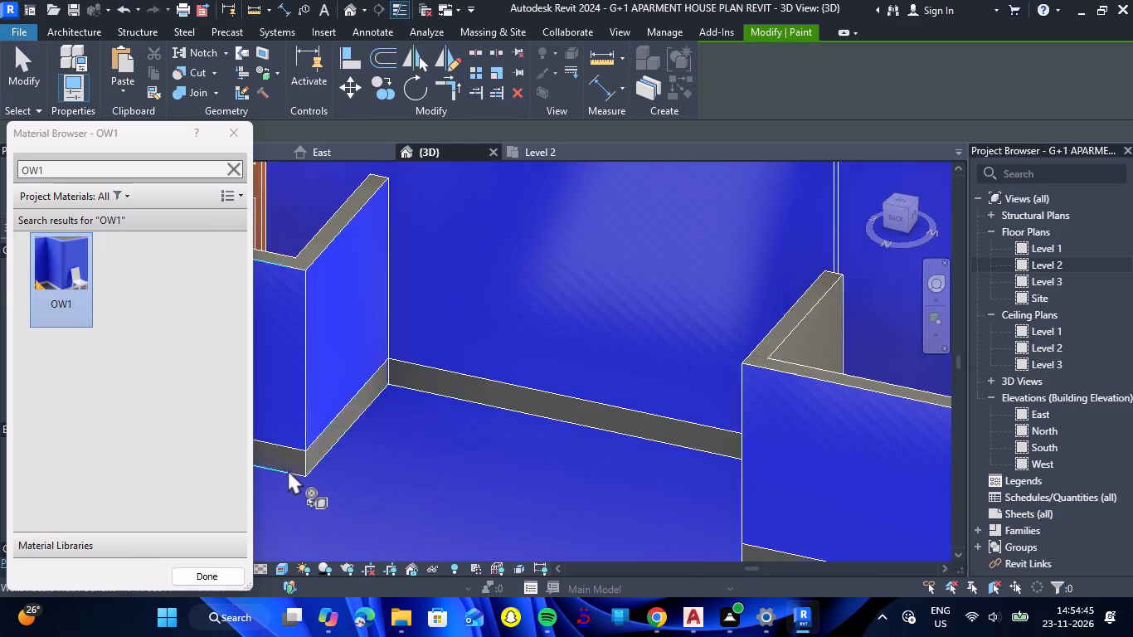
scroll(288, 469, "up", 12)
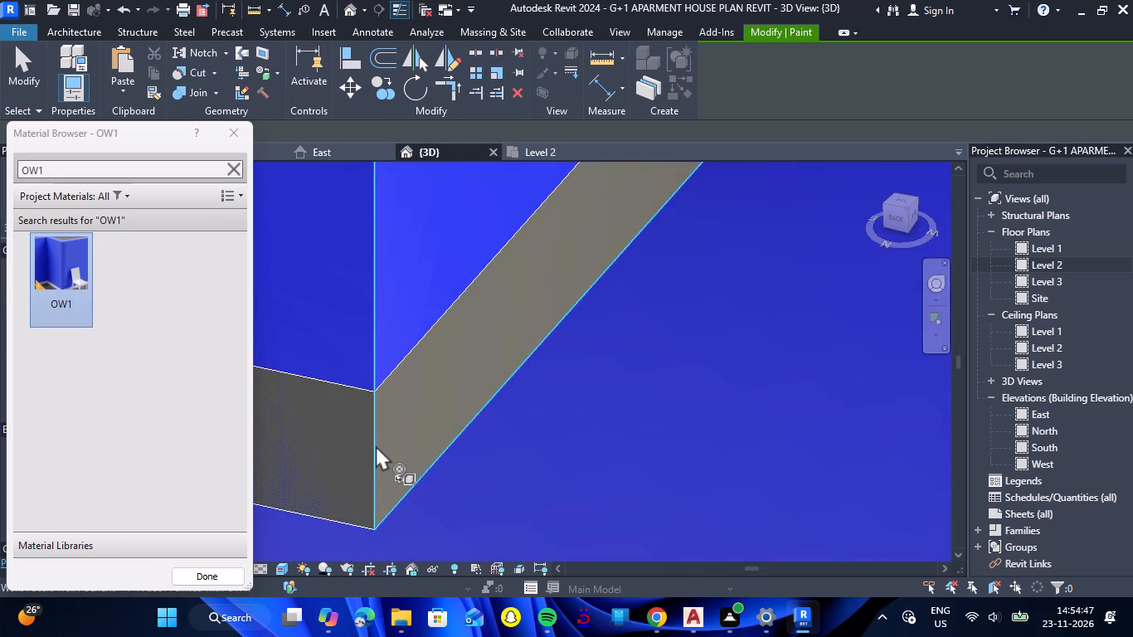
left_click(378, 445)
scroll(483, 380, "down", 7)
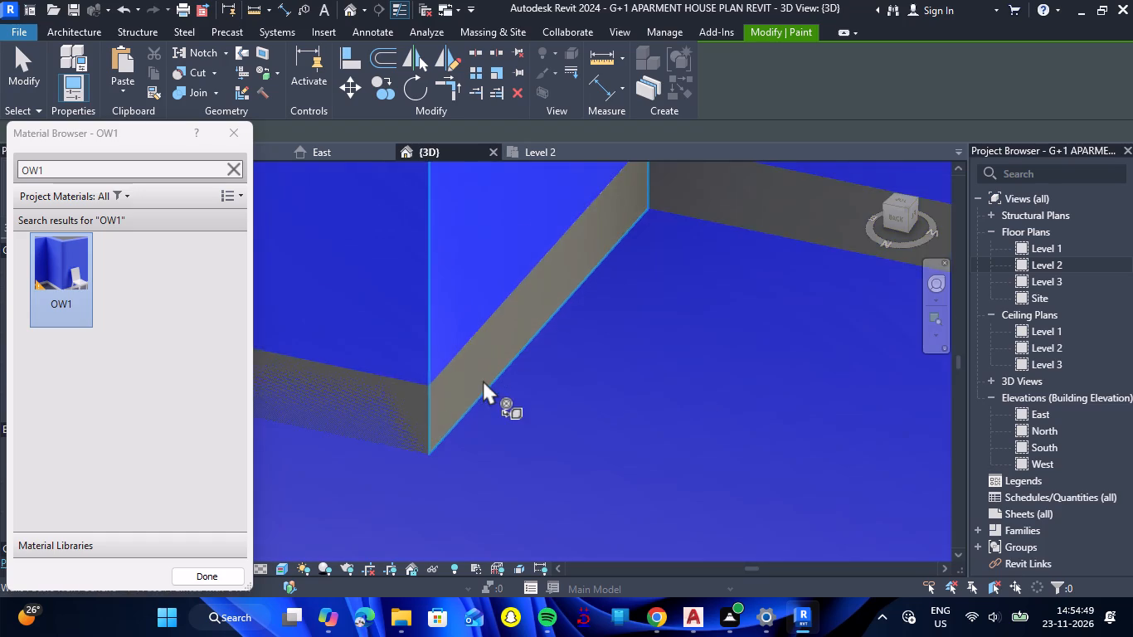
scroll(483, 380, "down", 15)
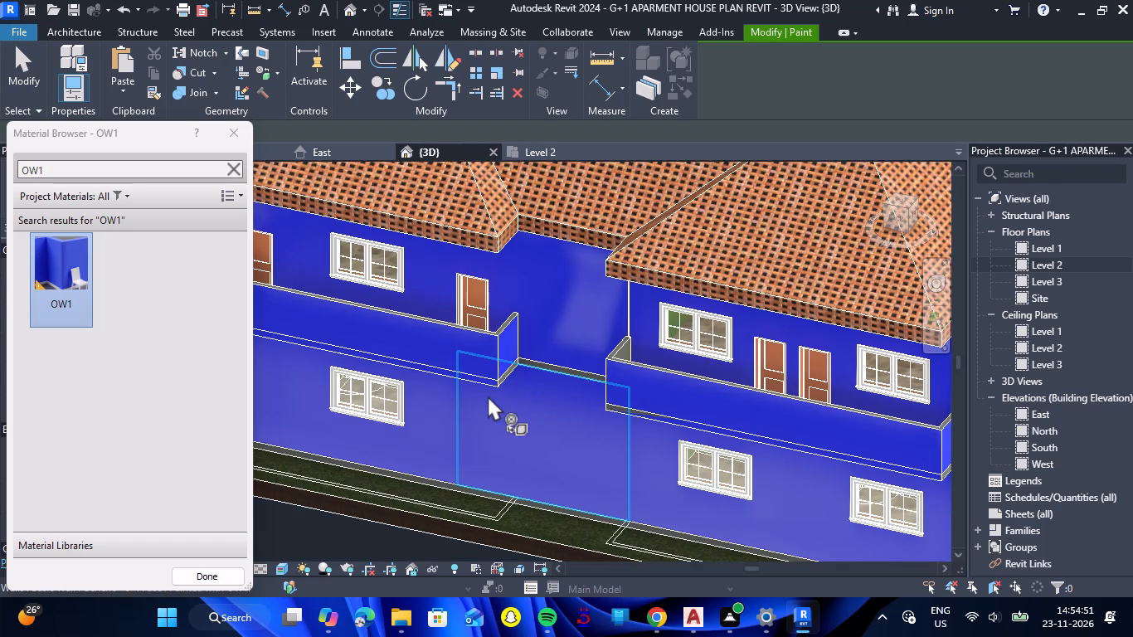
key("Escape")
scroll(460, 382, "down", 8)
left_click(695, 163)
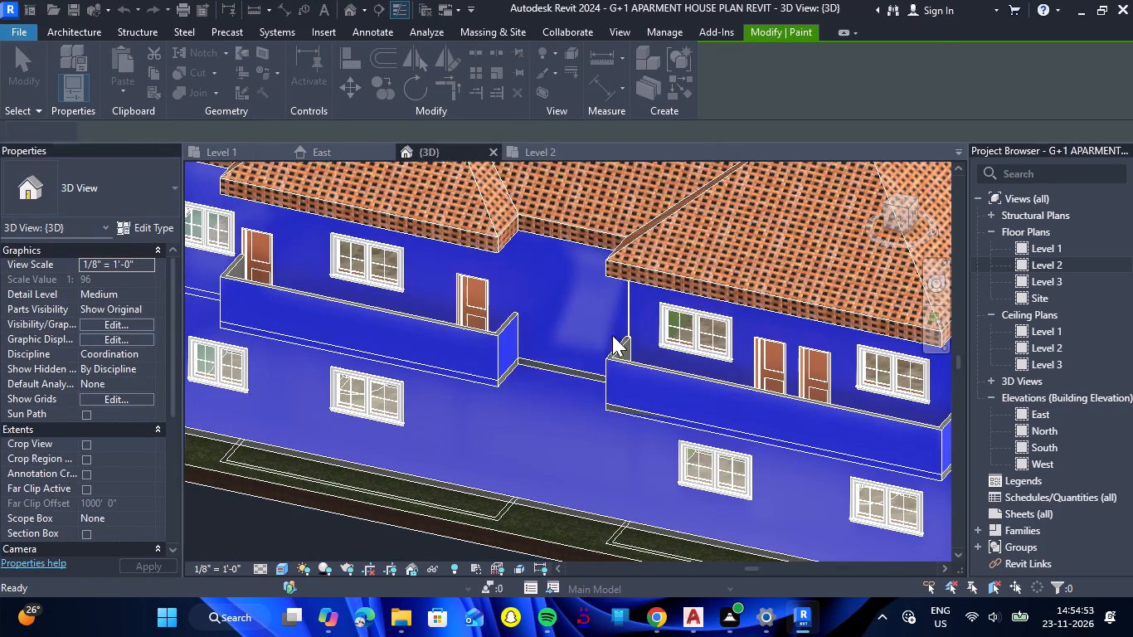
Paint the exposed base strip beneath the front ground-floor windows, beside the projecting block, with OW1.
scroll(527, 345, "down", 8)
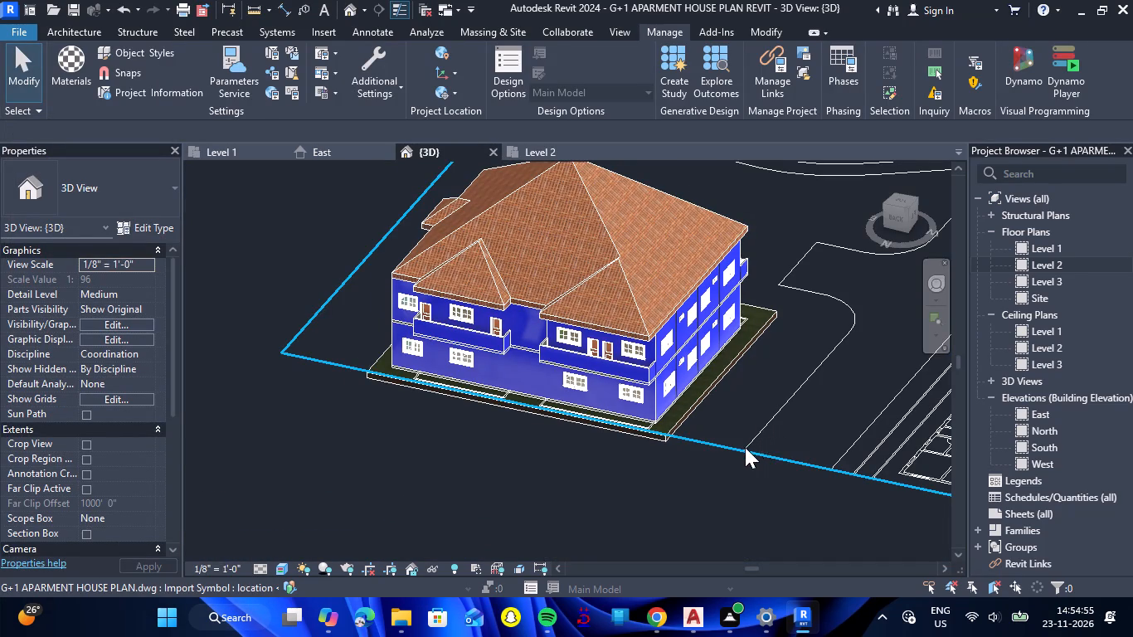
left_click_drag(732, 398, 484, 372, "shift")
right_click_drag(732, 398, 484, 372, "shift")
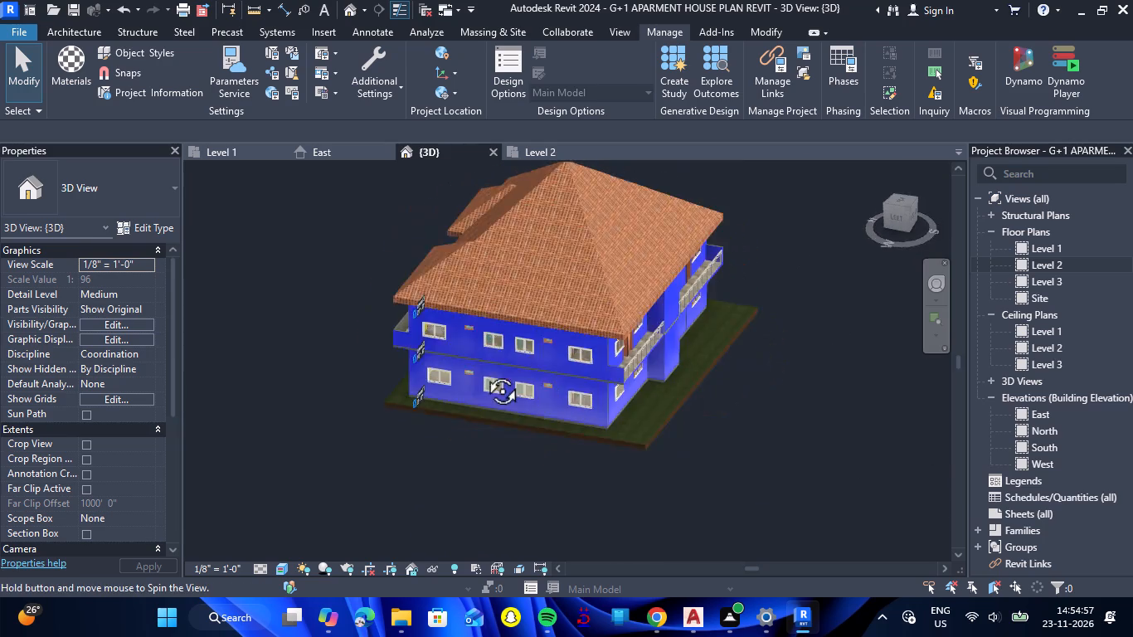
left_click_drag(484, 372, 436, 382, "shift")
right_click_drag(484, 372, 436, 382, "shift")
scroll(463, 372, "up", 6)
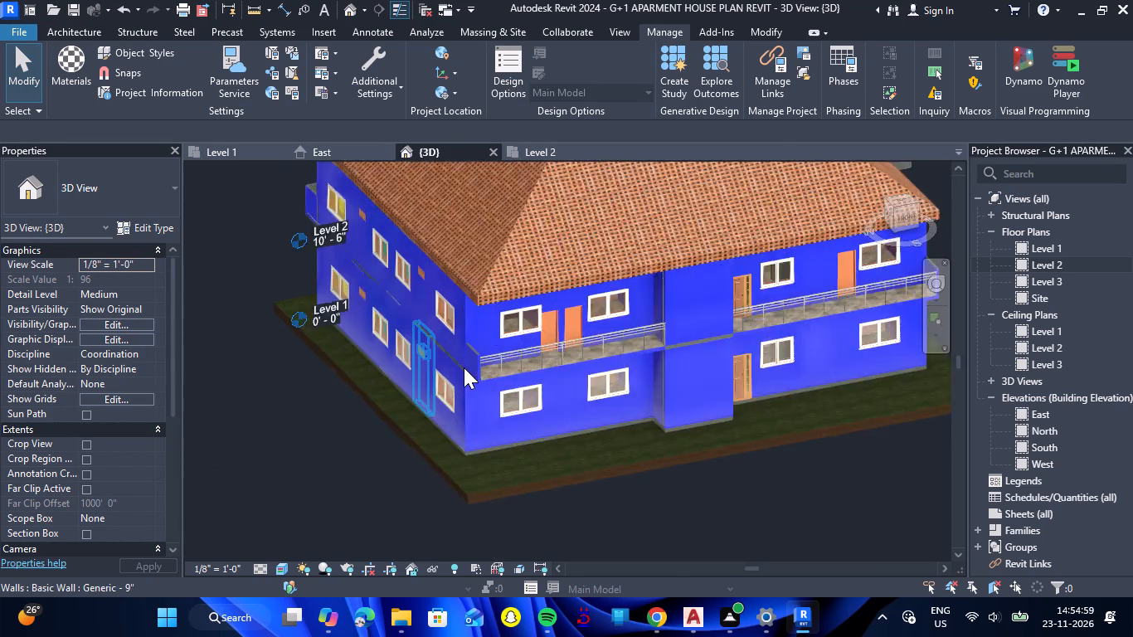
scroll(753, 438, "up", 8)
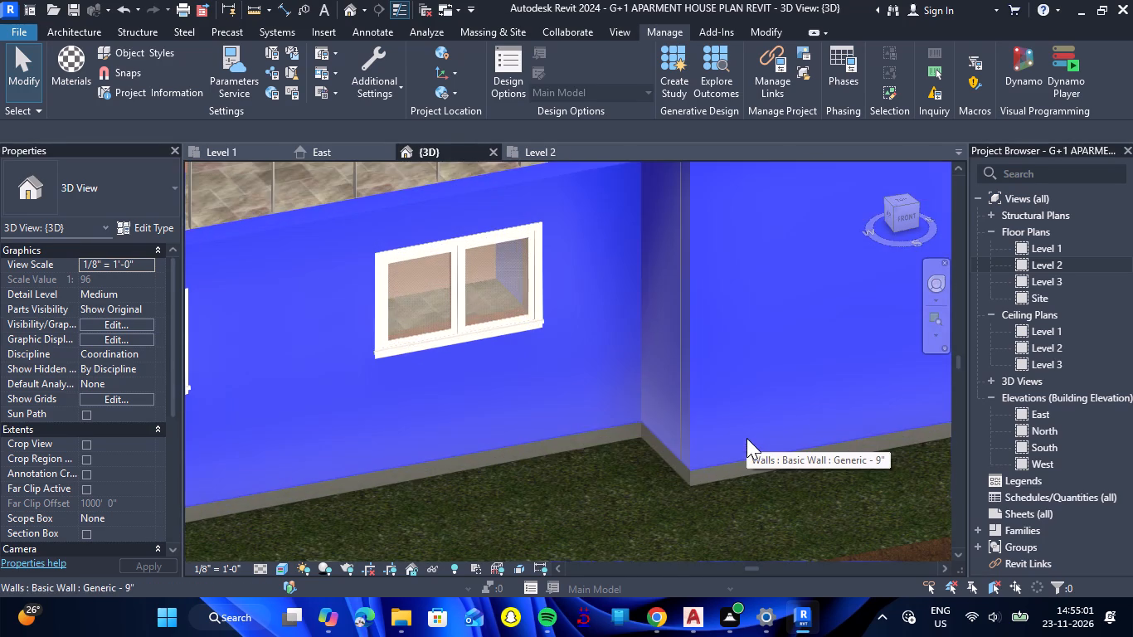
type("PT")
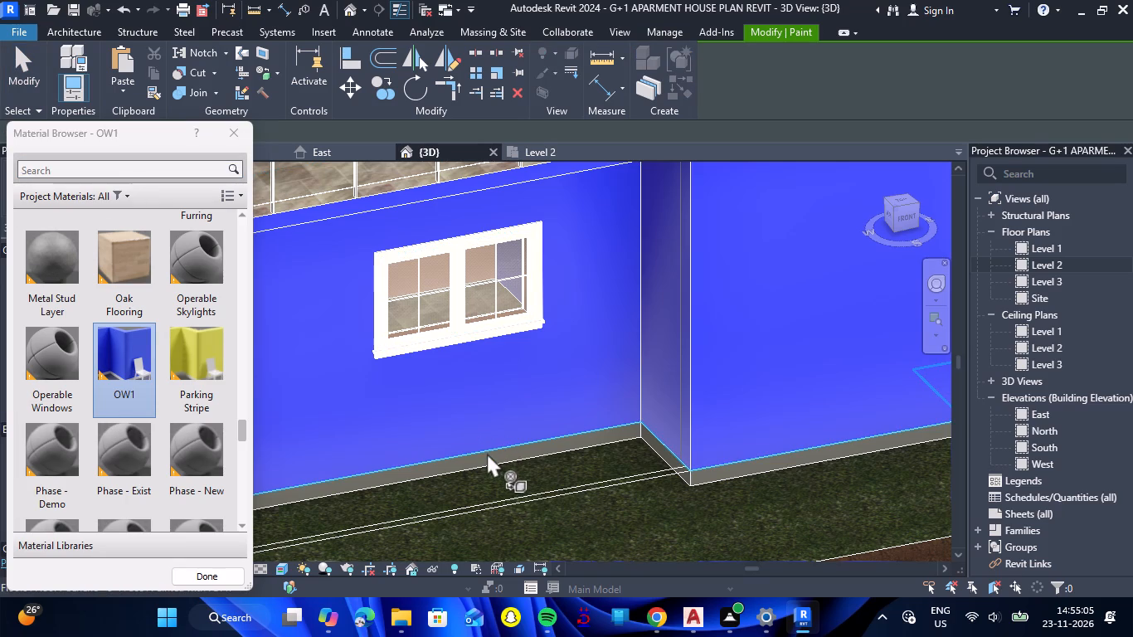
scroll(488, 455, "up", 10)
left_click(492, 458)
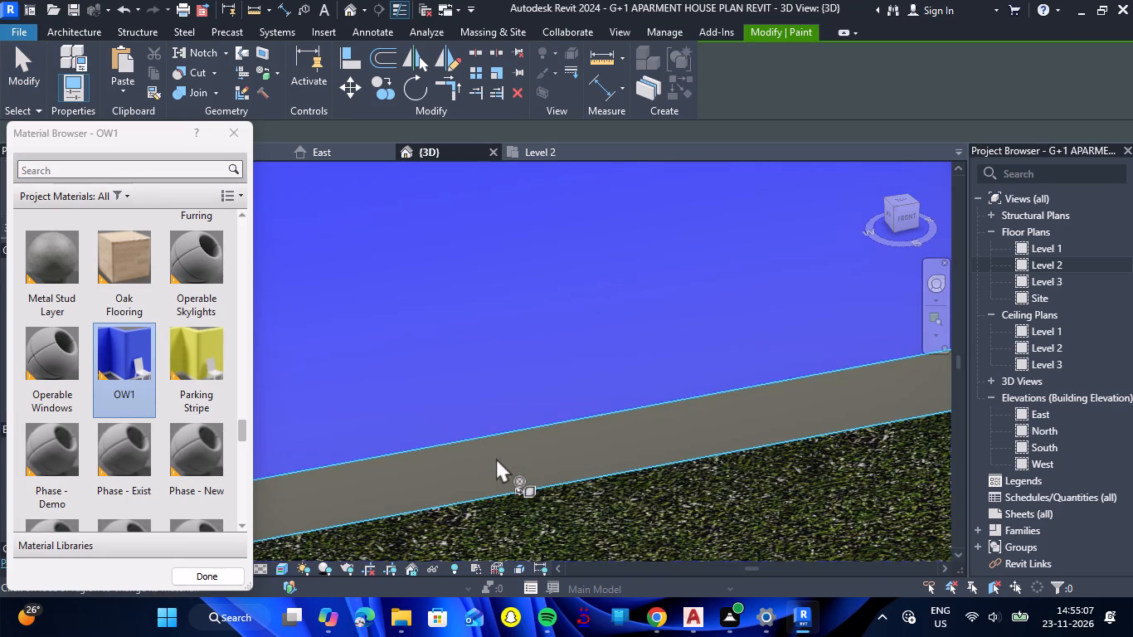
Paint the base strips on the side and front faces of the projecting front block with OW1.
scroll(485, 455, "down", 11)
scroll(622, 457, "up", 6)
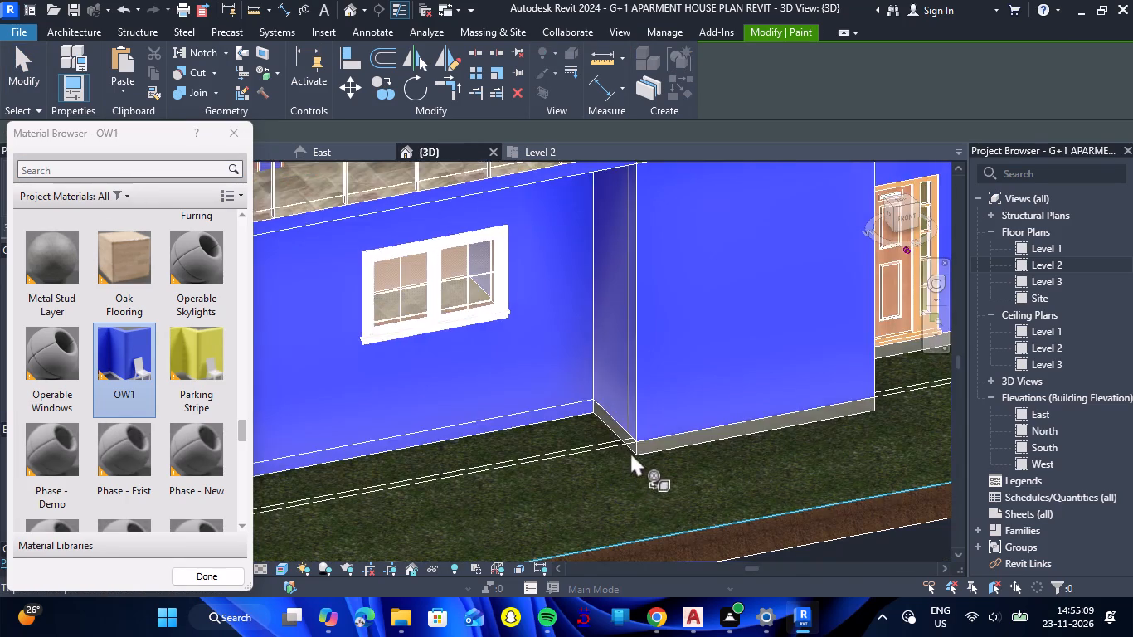
scroll(630, 452, "up", 8)
left_click(653, 419)
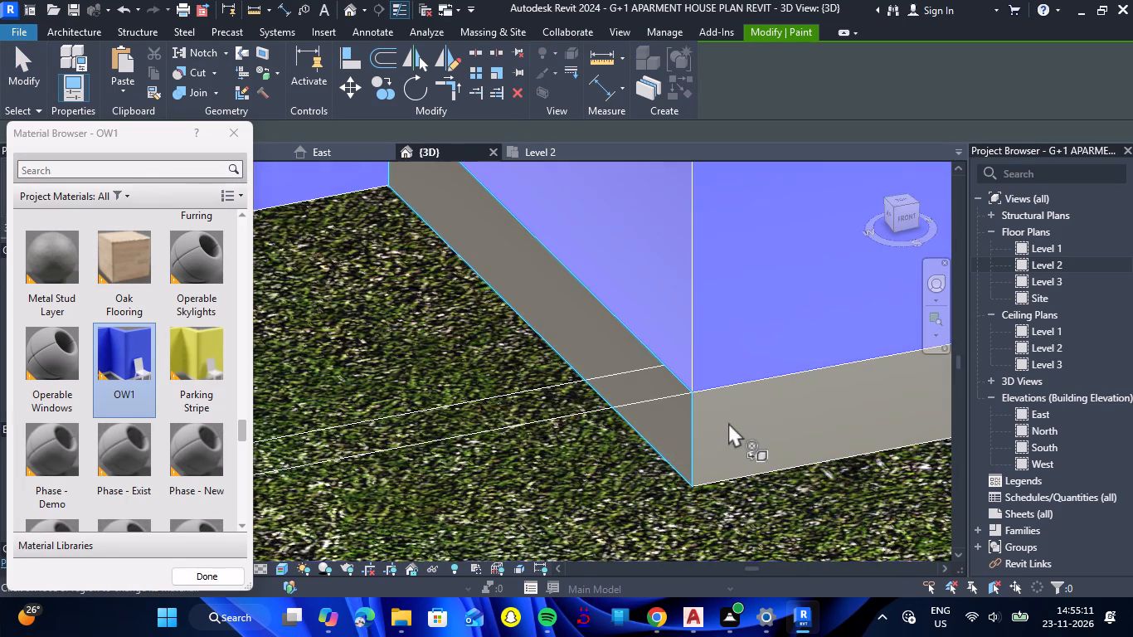
left_click(704, 430)
Paint the base strip beneath the ground-floor front entrance door with OW1.
scroll(497, 415, "down", 6)
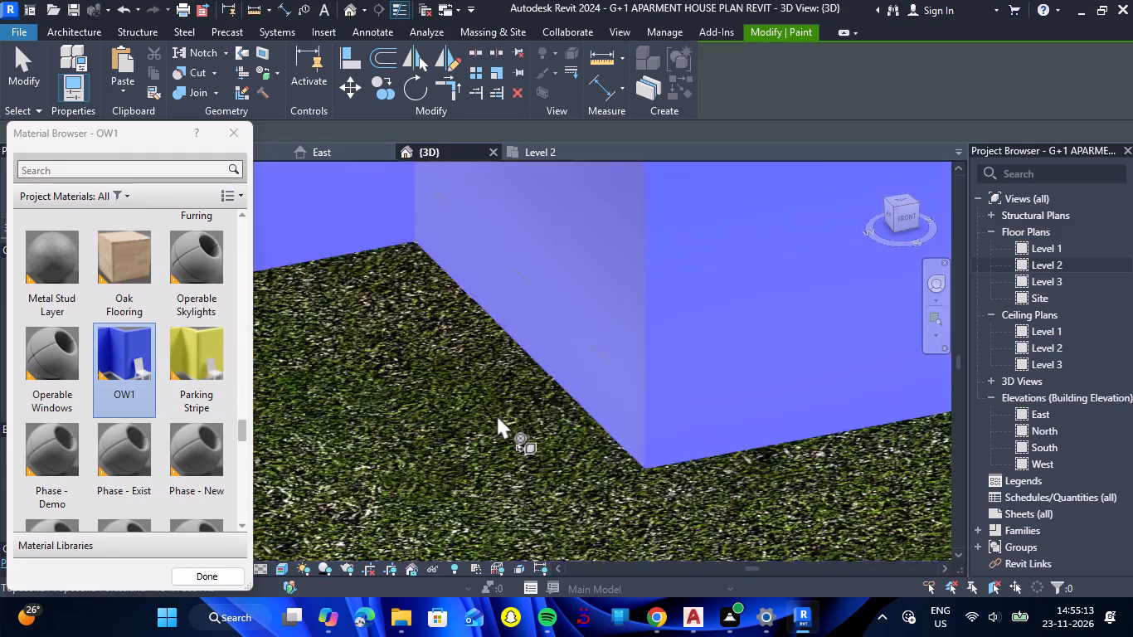
scroll(497, 415, "down", 8)
scroll(796, 342, "up", 8)
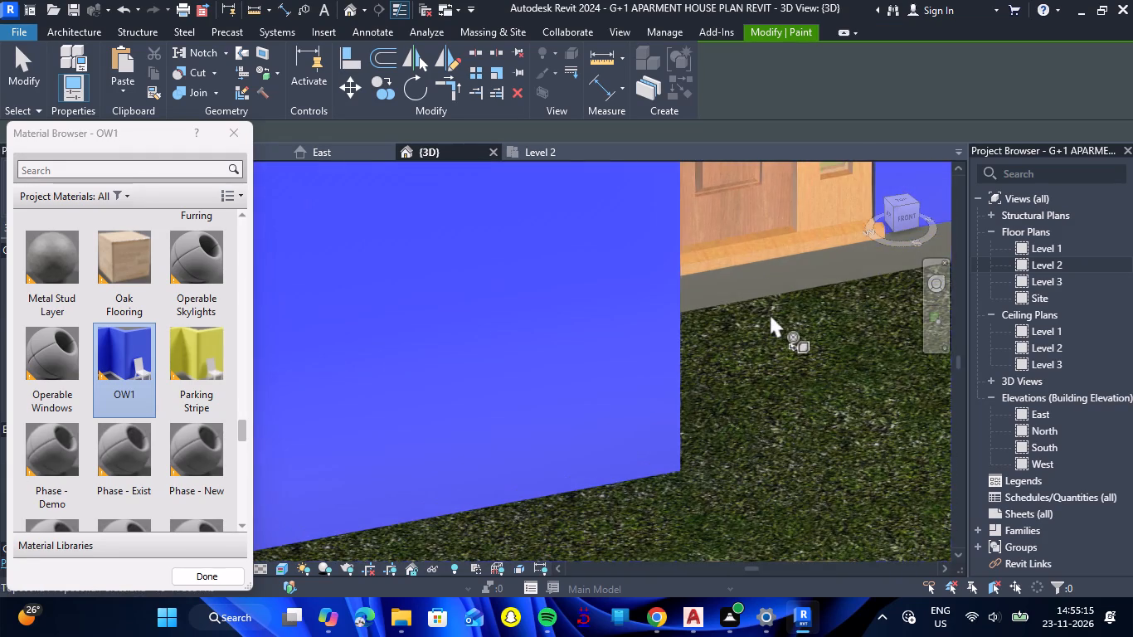
scroll(763, 305, "up", 4)
left_click(722, 277)
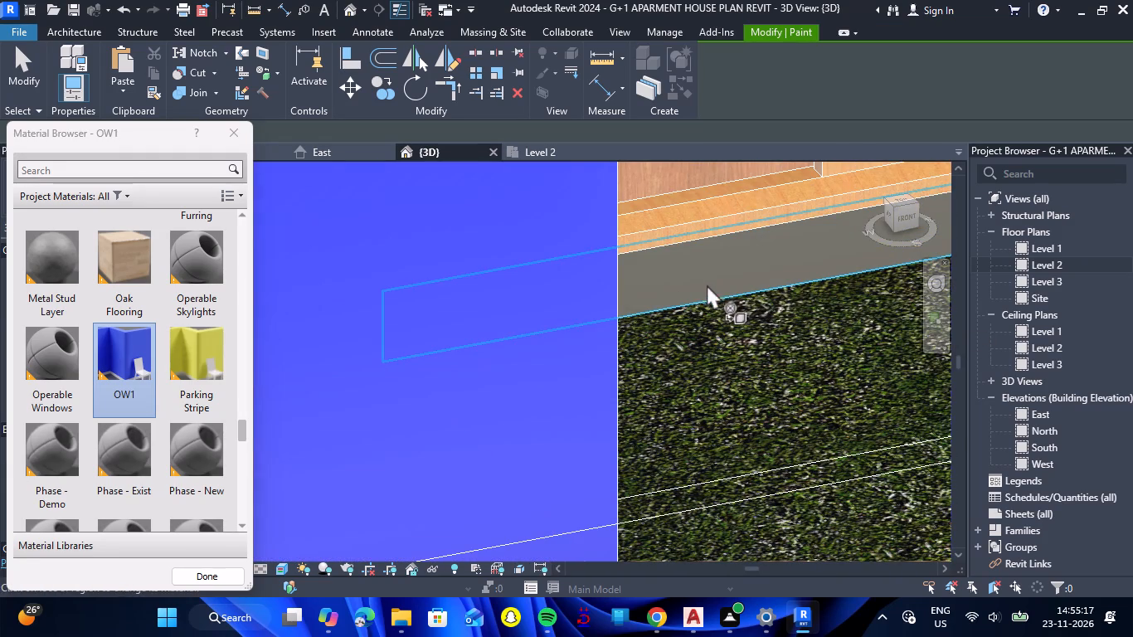
Try to paint the slab edge band across the projecting front block between the floors with OW1, and end the painting.
scroll(586, 308, "down", 15)
scroll(622, 307, "down", 6)
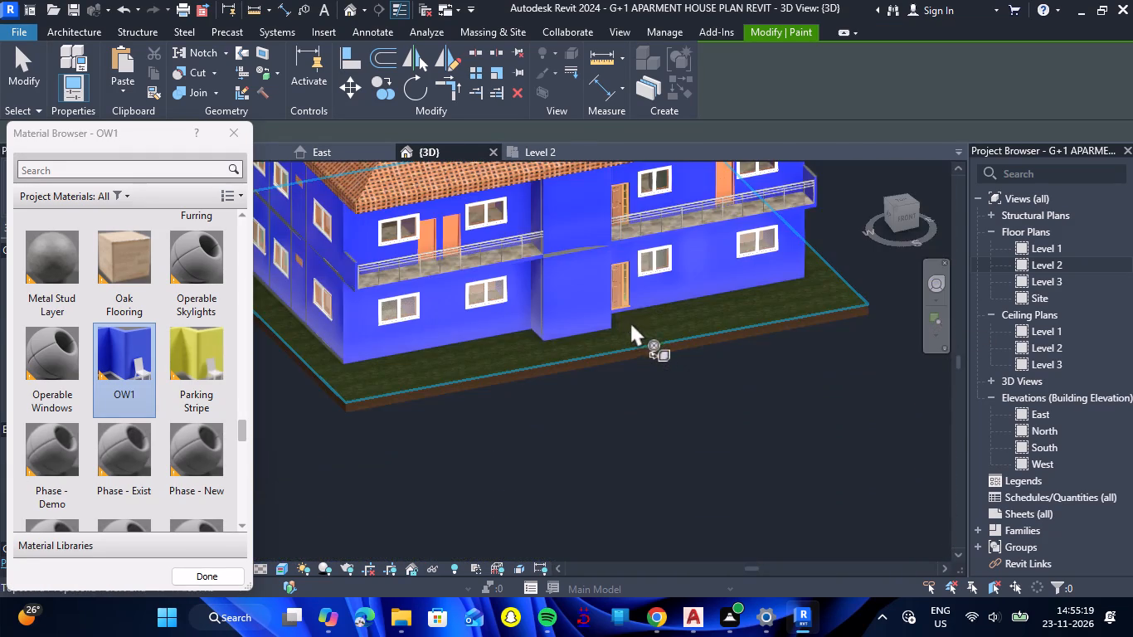
scroll(553, 250, "up", 7)
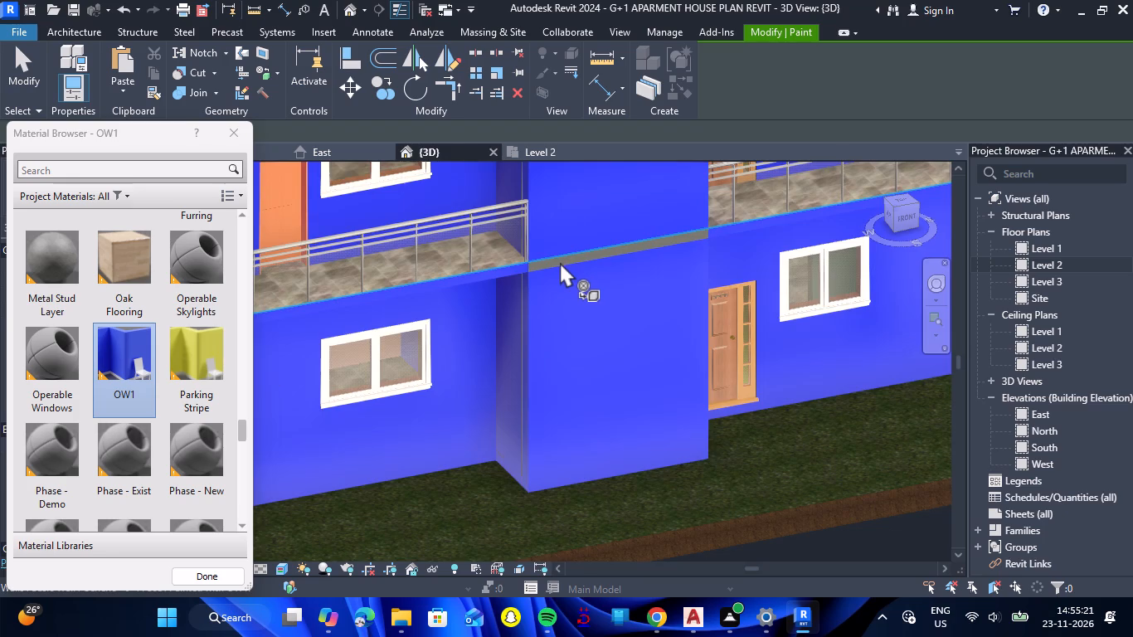
scroll(559, 259, "up", 13)
left_click(537, 275)
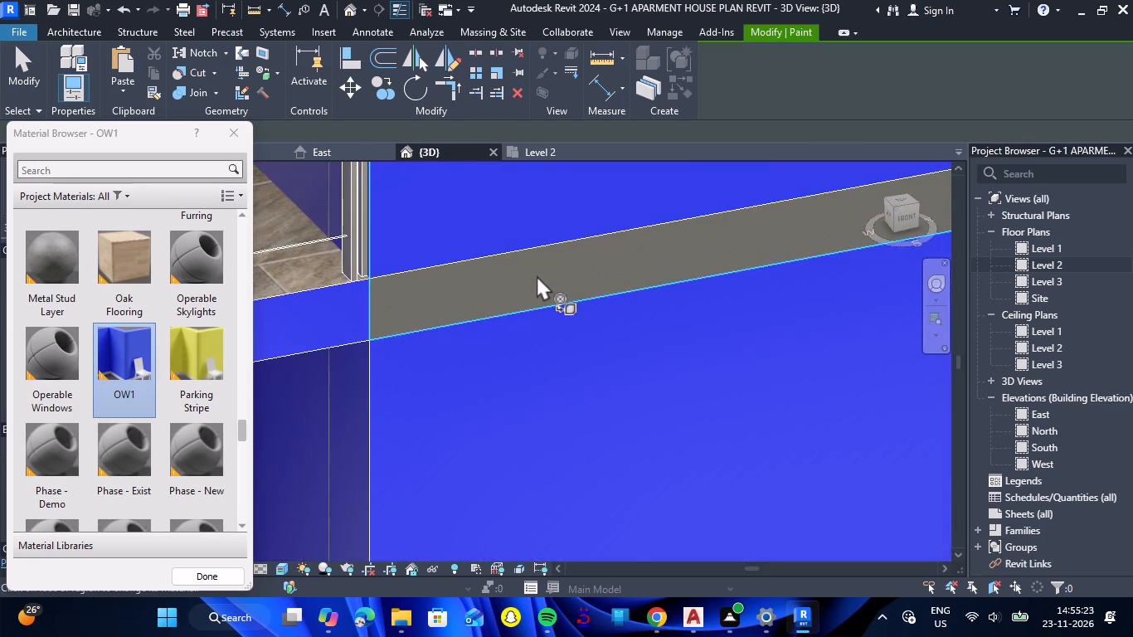
left_click(544, 293)
scroll(404, 294, "up", 7)
left_click(299, 250)
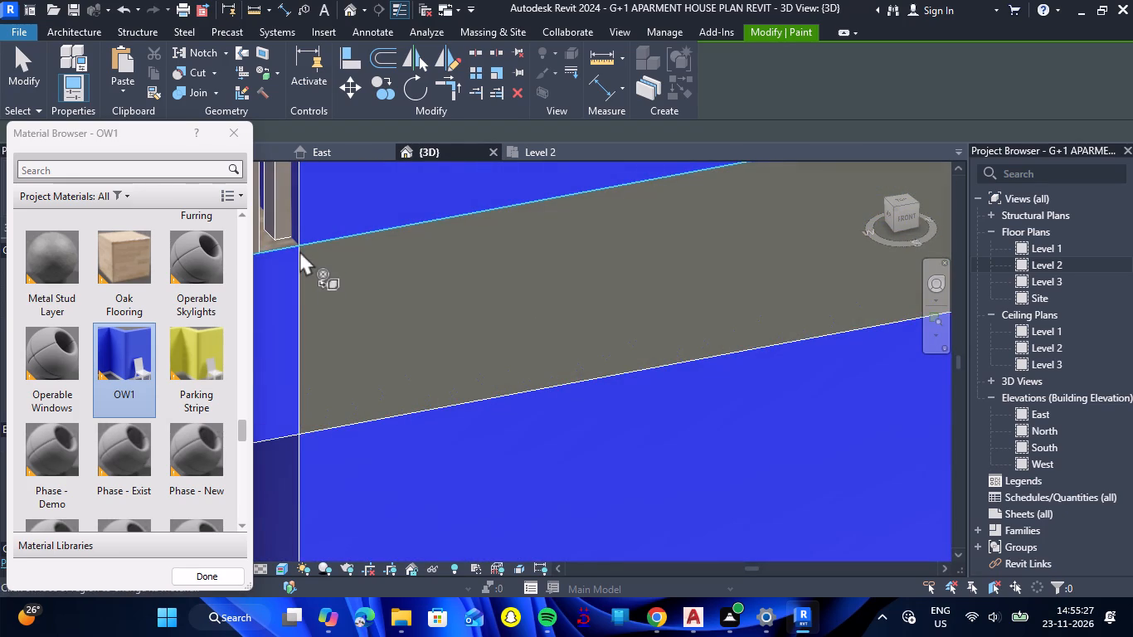
left_click(341, 273)
scroll(445, 351, "down", 9)
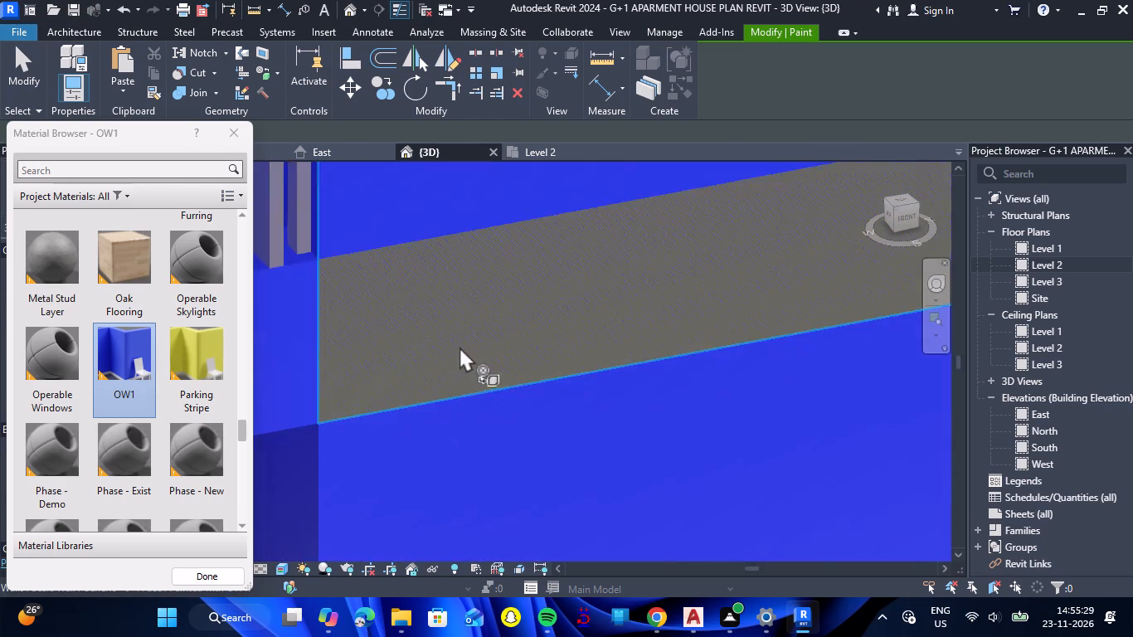
scroll(461, 346, "down", 7)
key("Escape")
scroll(473, 358, "down", 4)
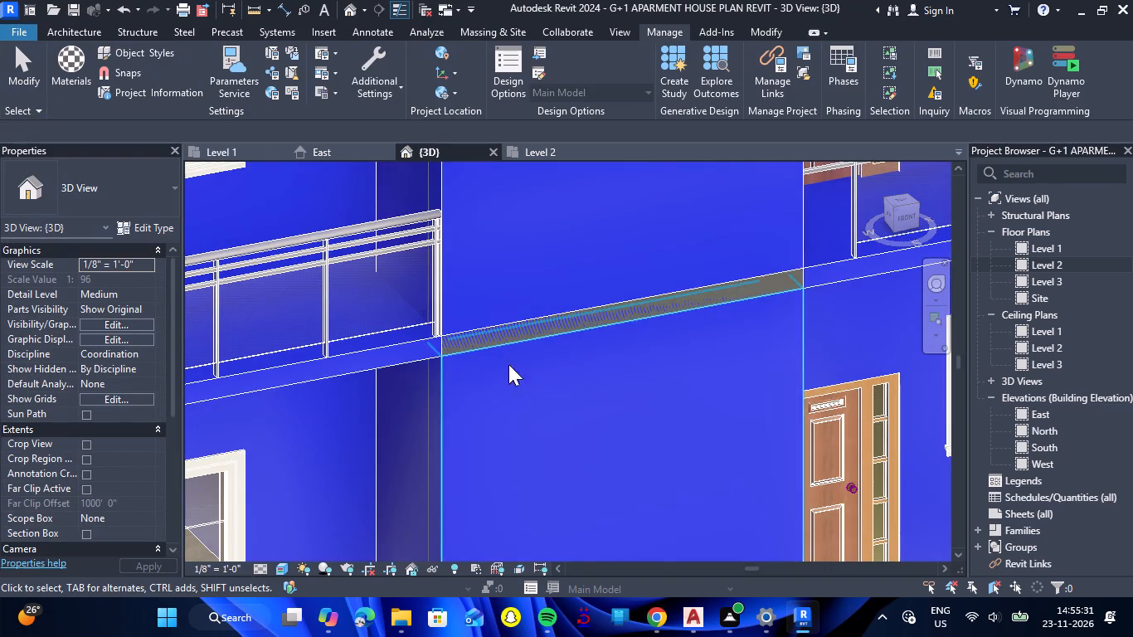
scroll(508, 364, "down", 10)
key("Escape")
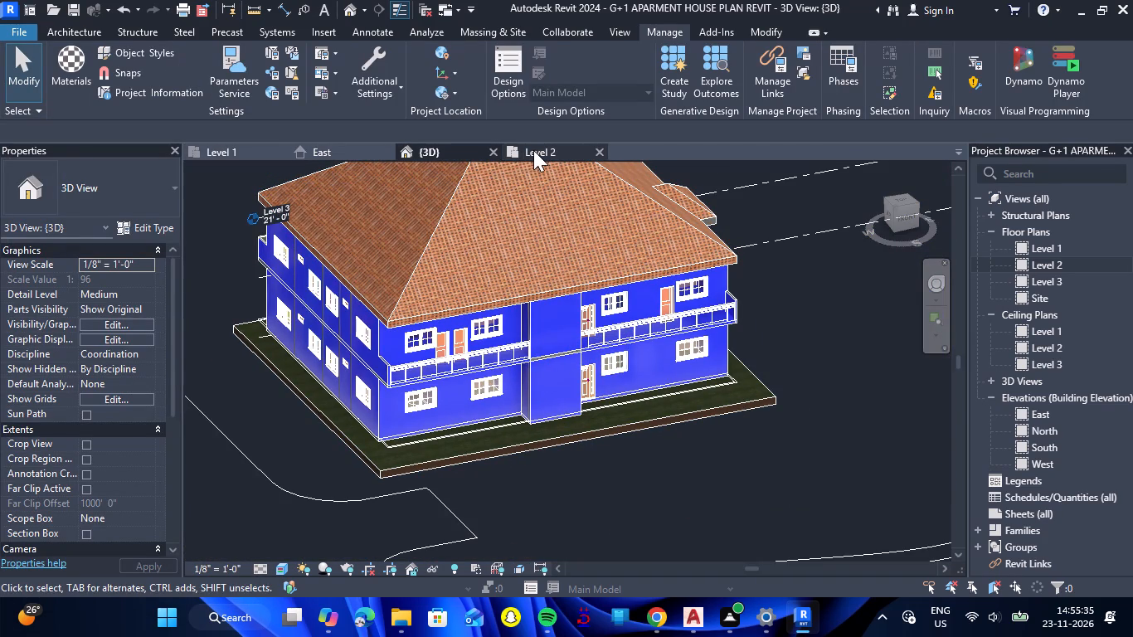
On Level 1, move the imported G+1 APARMENT HOUSE PLAN.dwg so its site plan's north-west building corner meets the modelled exterior walls' matching corner.
left_click(224, 151)
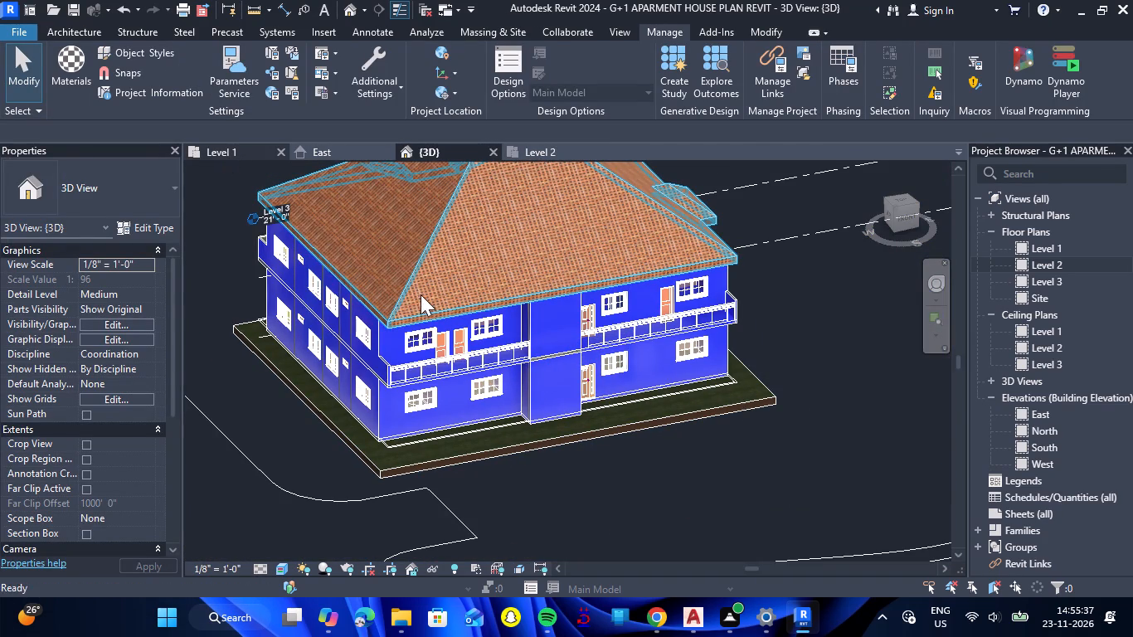
scroll(425, 355, "down", 15)
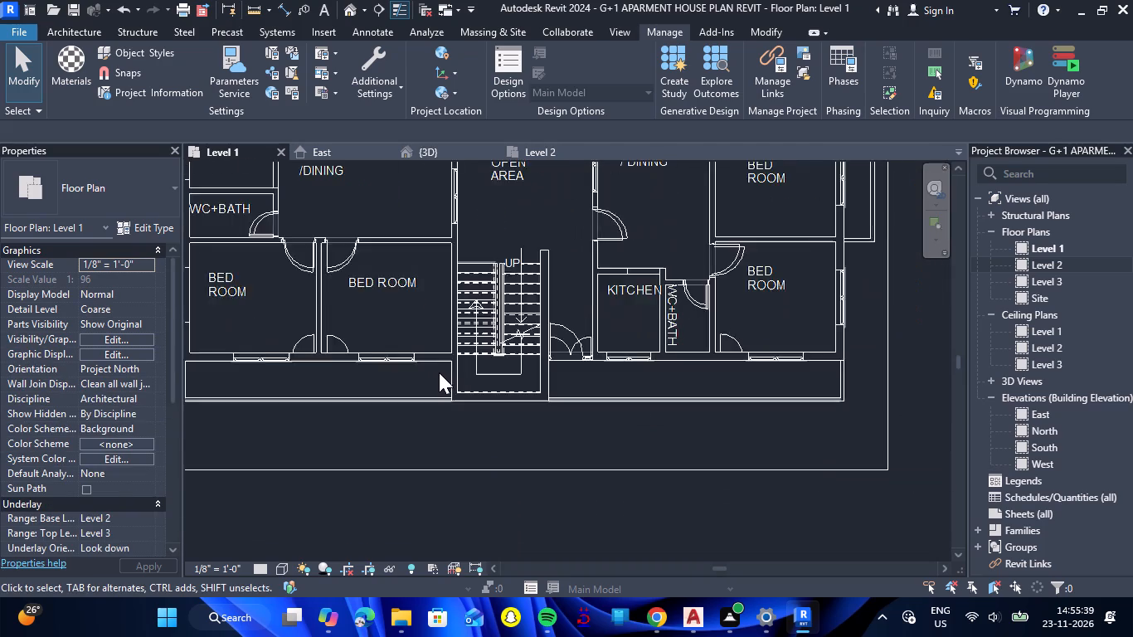
scroll(439, 372, "down", 8)
key("Escape")
scroll(517, 416, "down", 6)
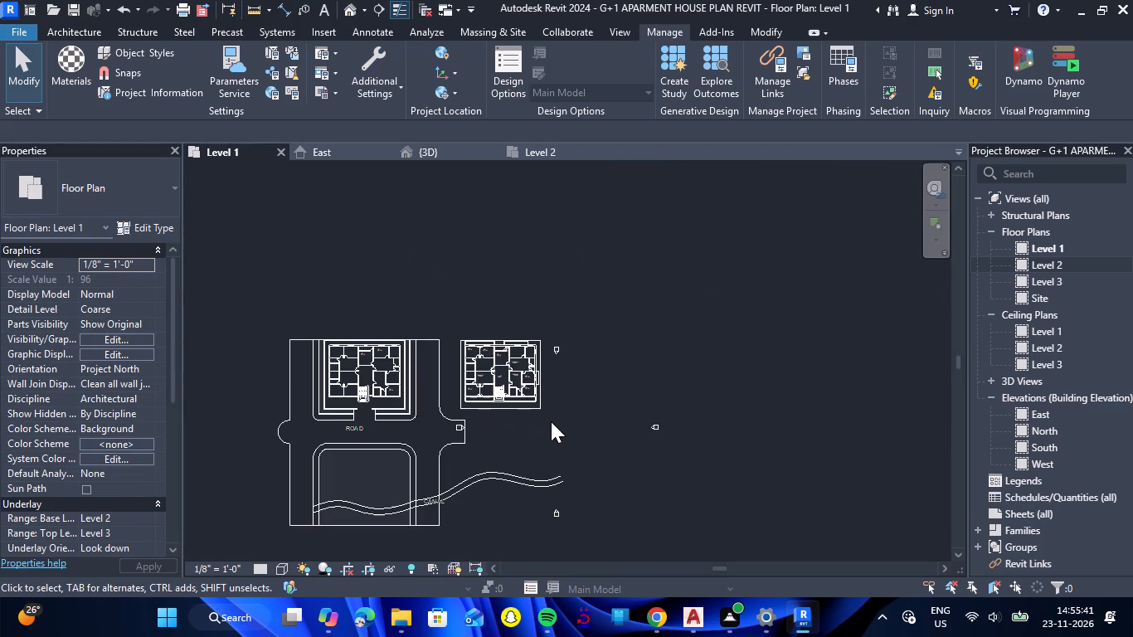
left_click(287, 371)
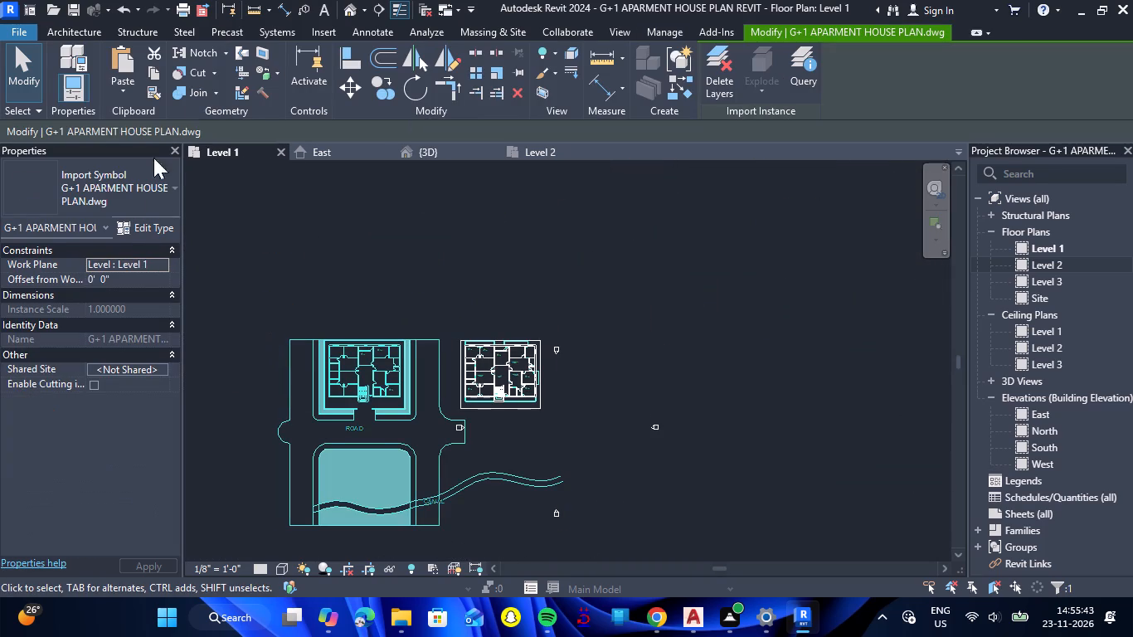
left_click(345, 85)
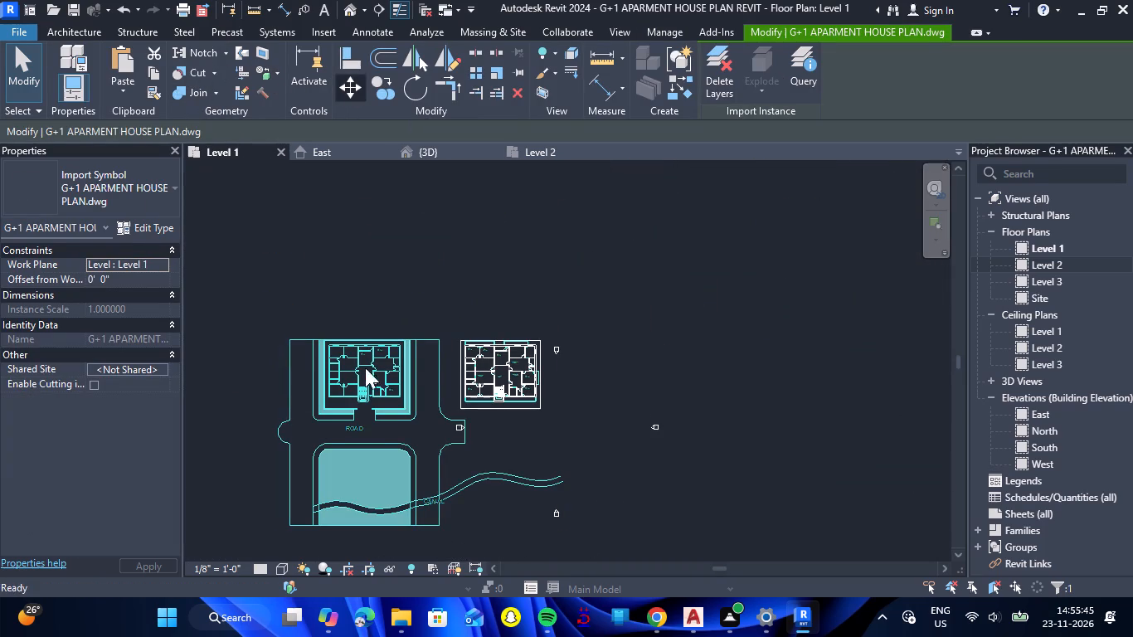
scroll(327, 348, "up", 14)
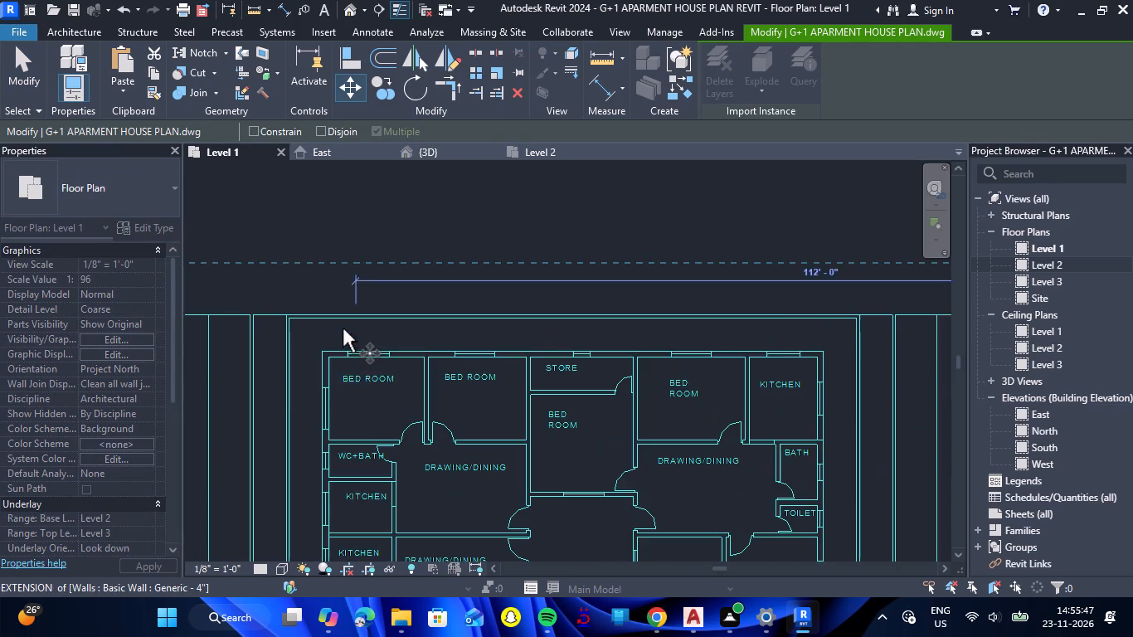
left_click(319, 351)
scroll(319, 351, "down", 6)
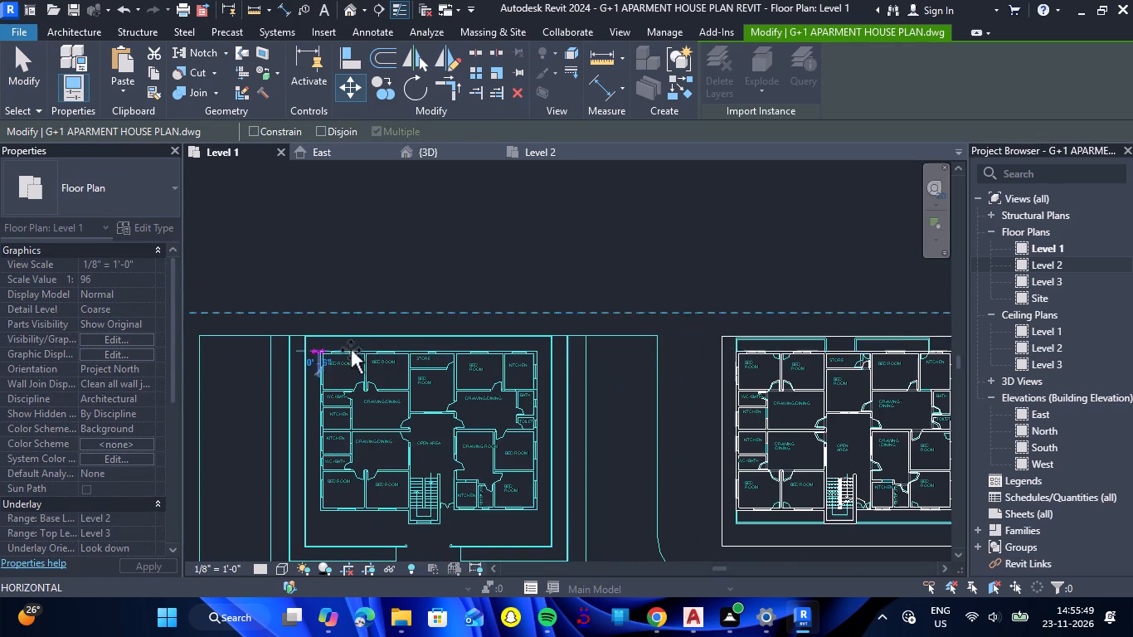
scroll(739, 353, "up", 17)
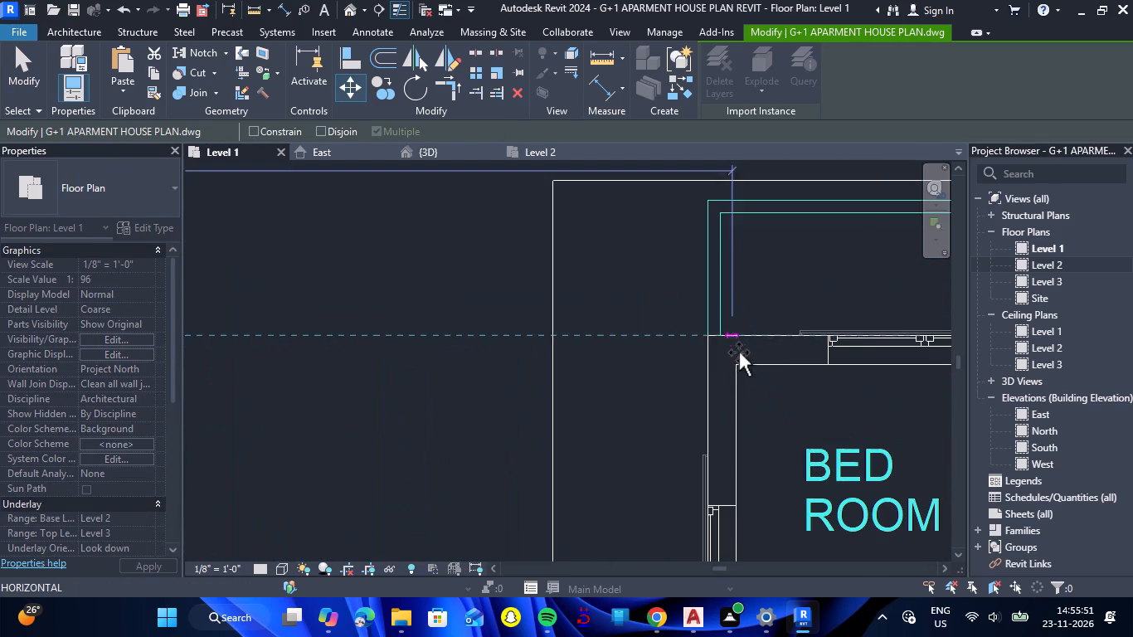
left_click(709, 335)
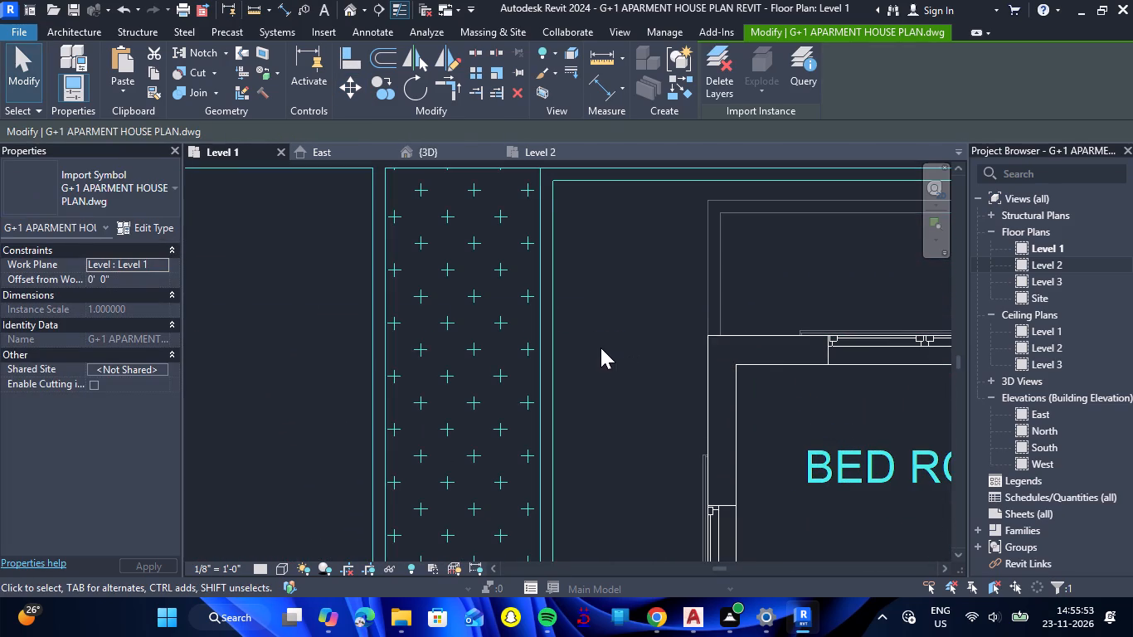
scroll(581, 348, "down", 16)
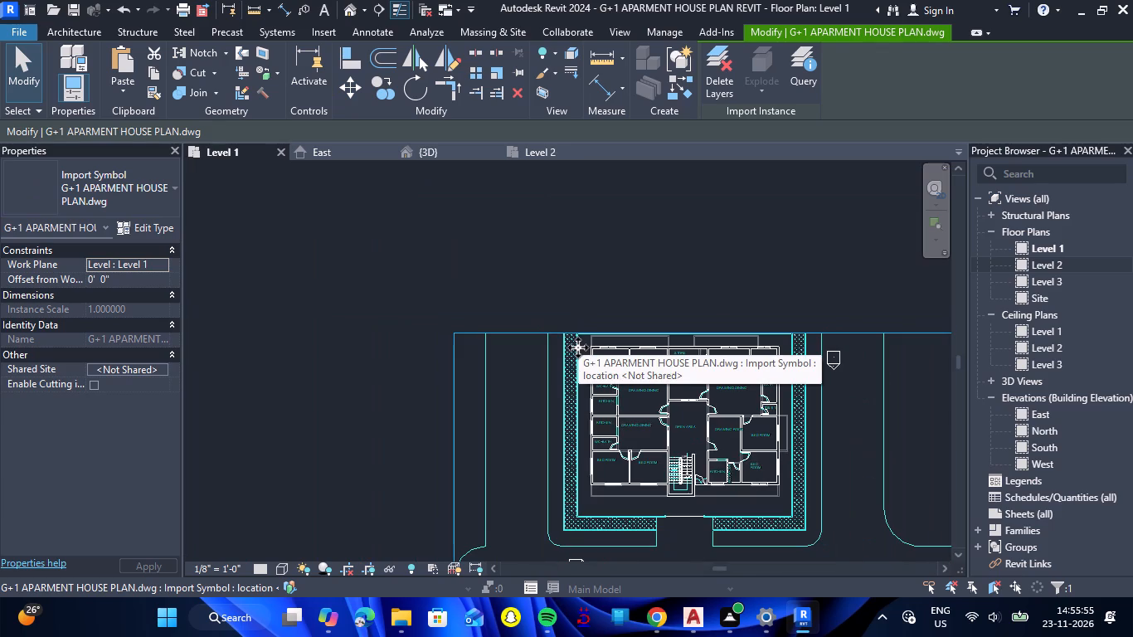
key("Escape")
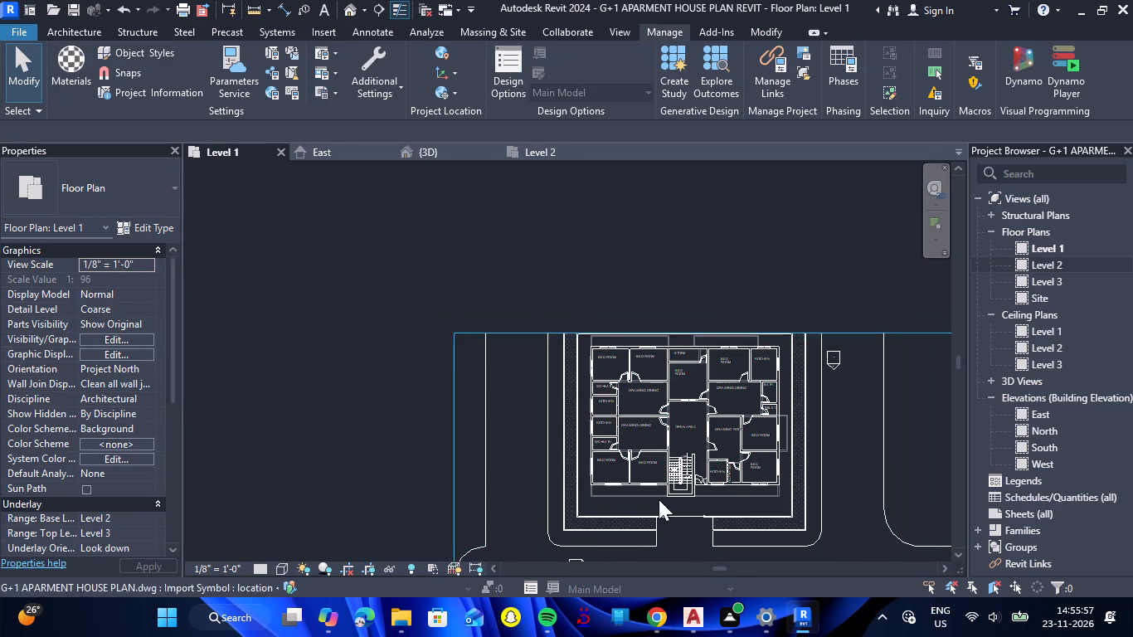
Draw the west boundary wall as Generic - 4" with location line Finish Face: Interior, from the plot's north-west corner to its south-west corner.
scroll(673, 522, "up", 5)
scroll(542, 371, "down", 4)
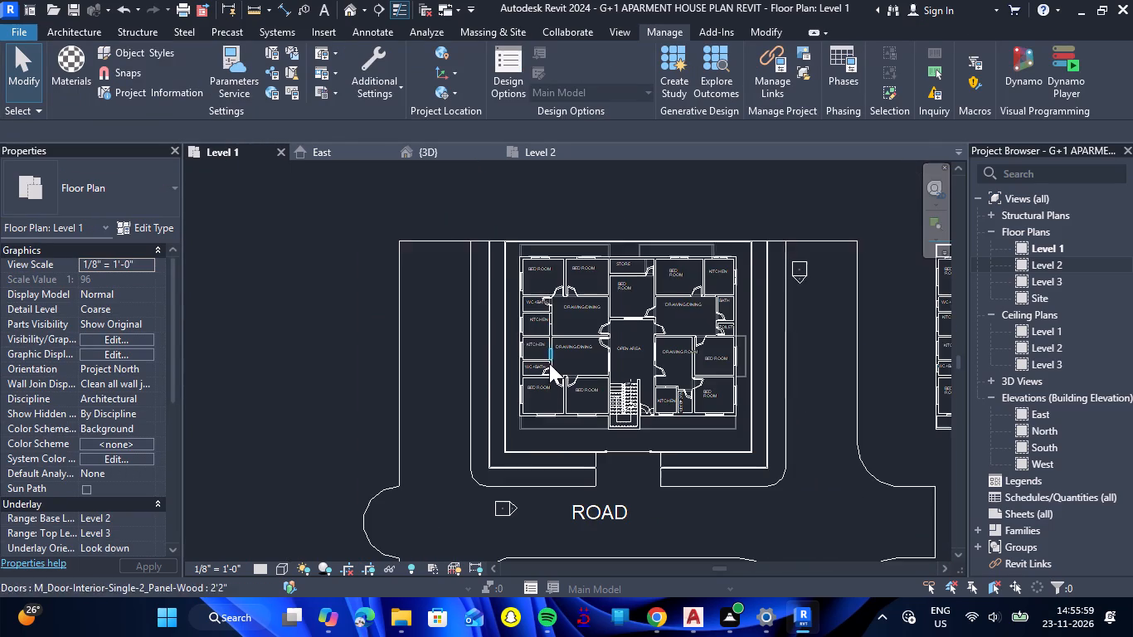
scroll(494, 242, "up", 8)
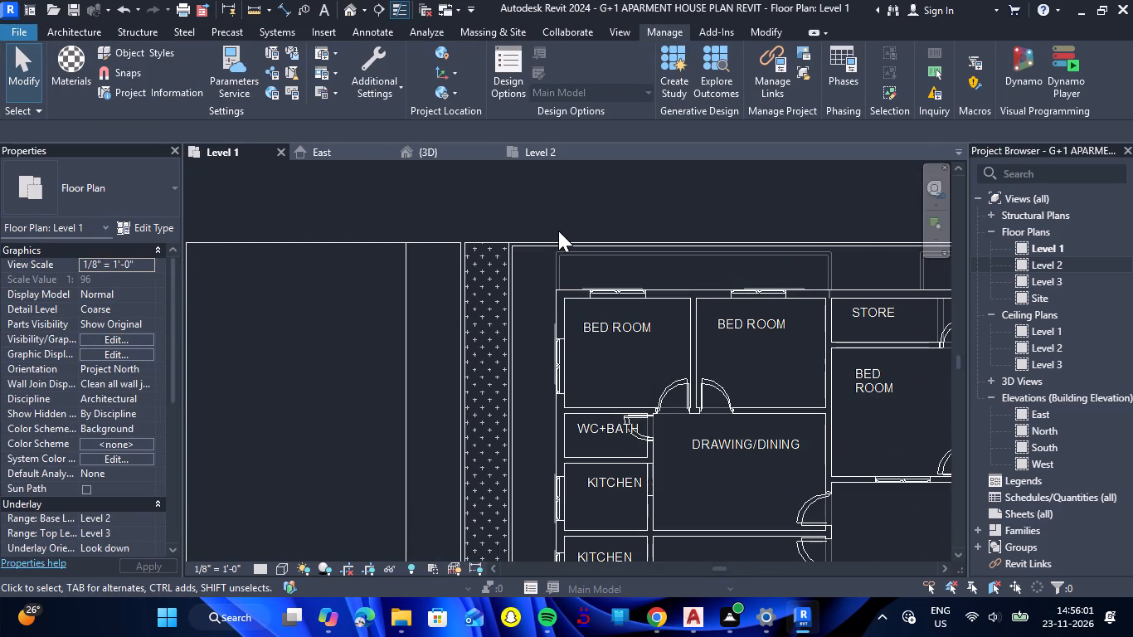
scroll(547, 240, "up", 2)
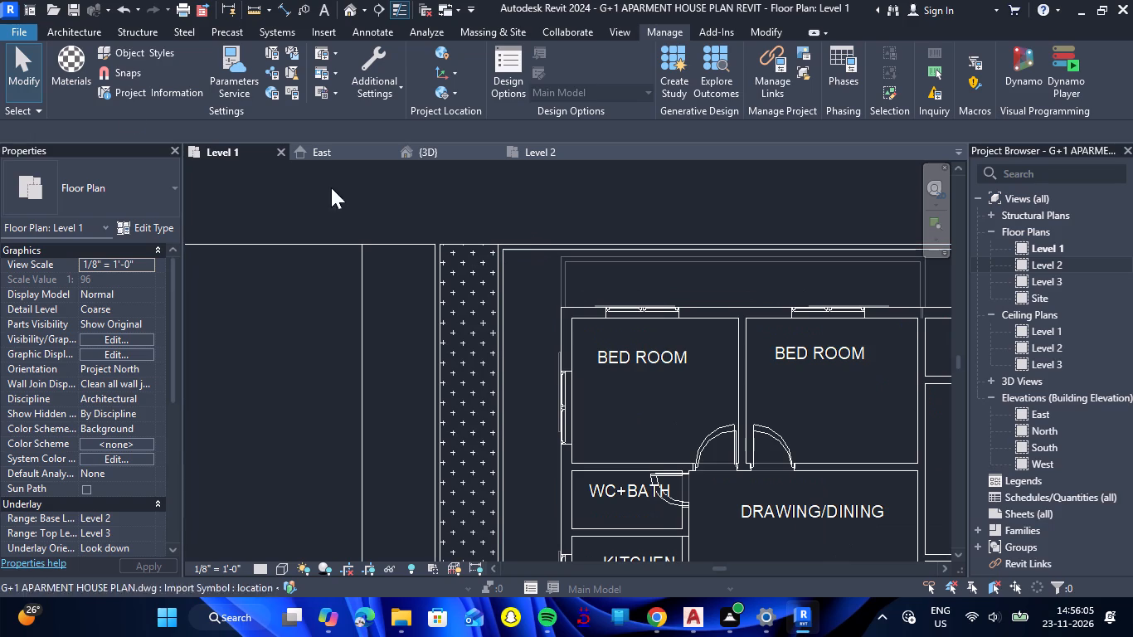
left_click(79, 35)
left_click(77, 59)
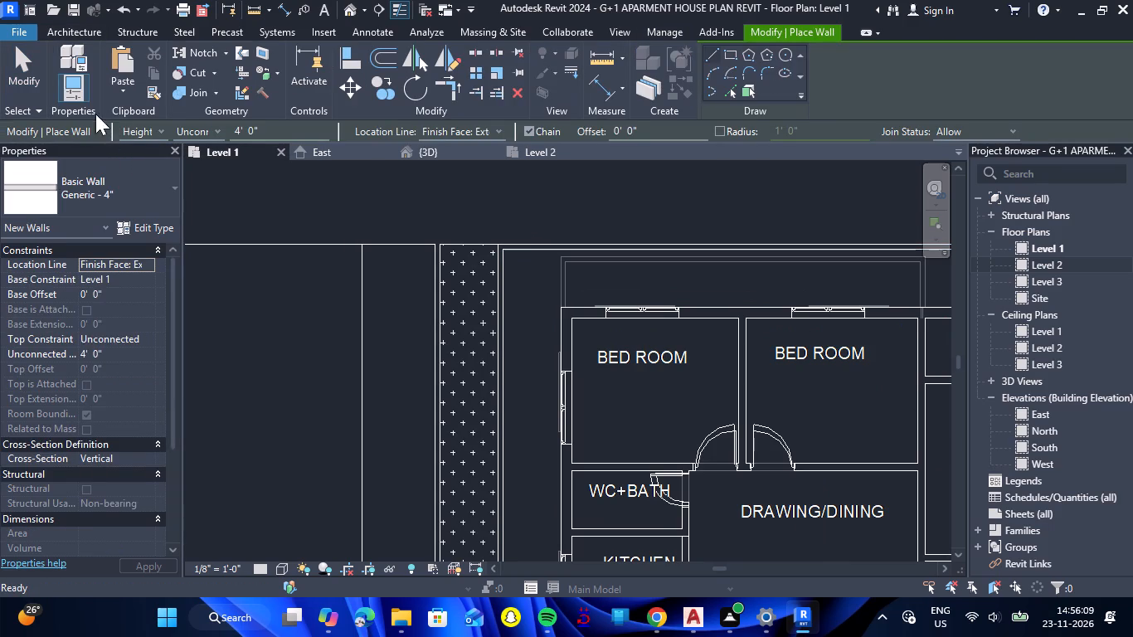
left_click(138, 187)
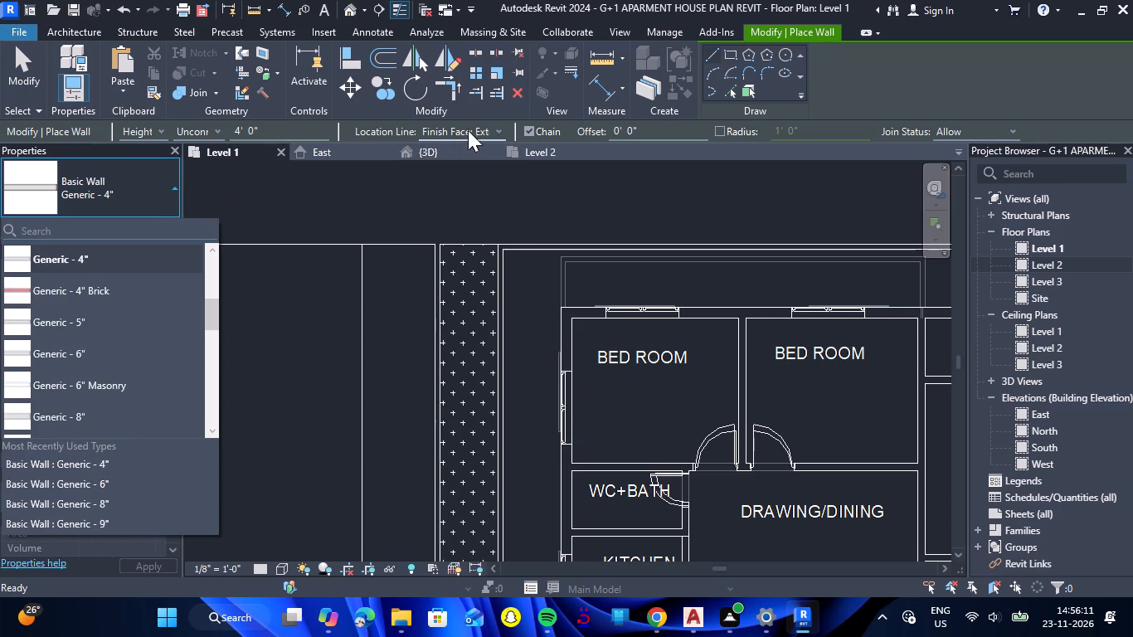
left_click(468, 128)
left_click(469, 132)
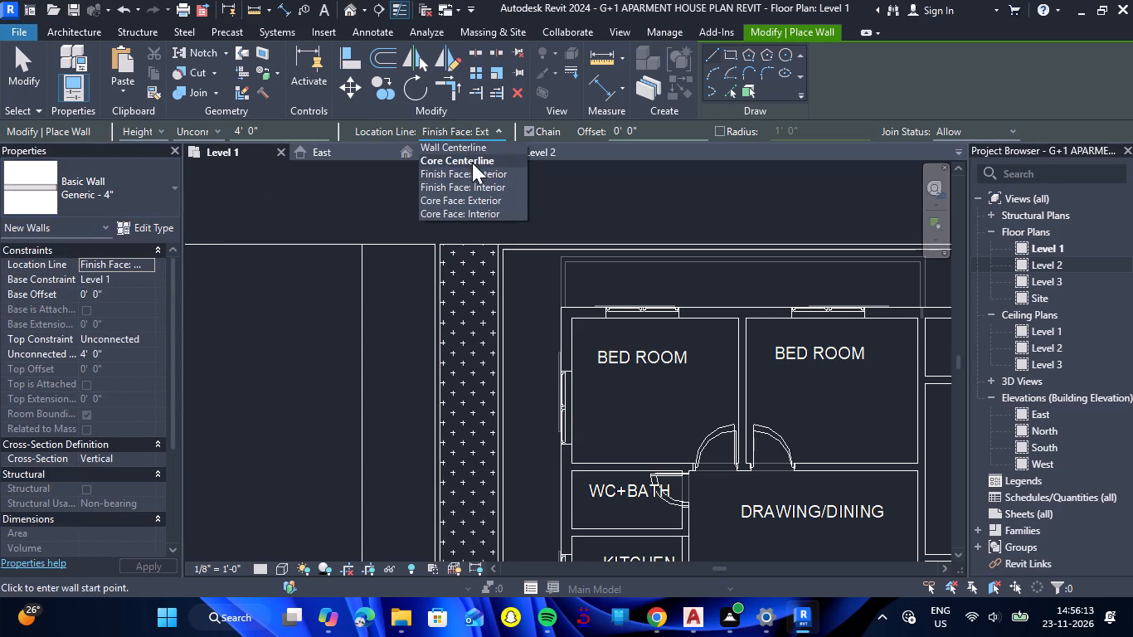
left_click(479, 184)
scroll(503, 252, "up", 7)
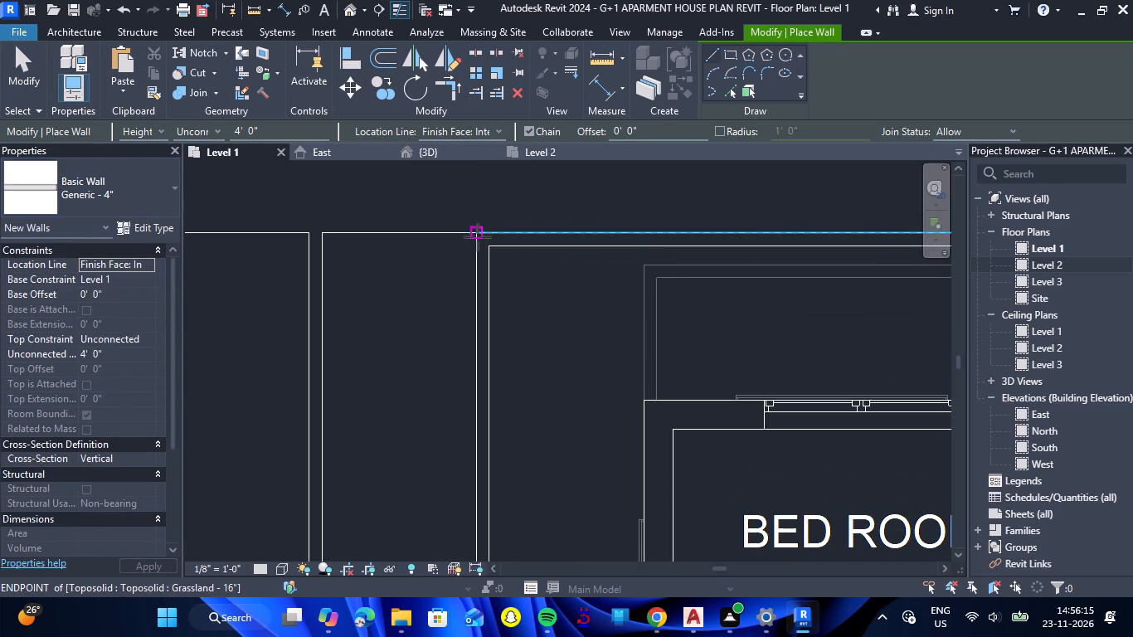
left_click(477, 233)
scroll(482, 332, "down", 7)
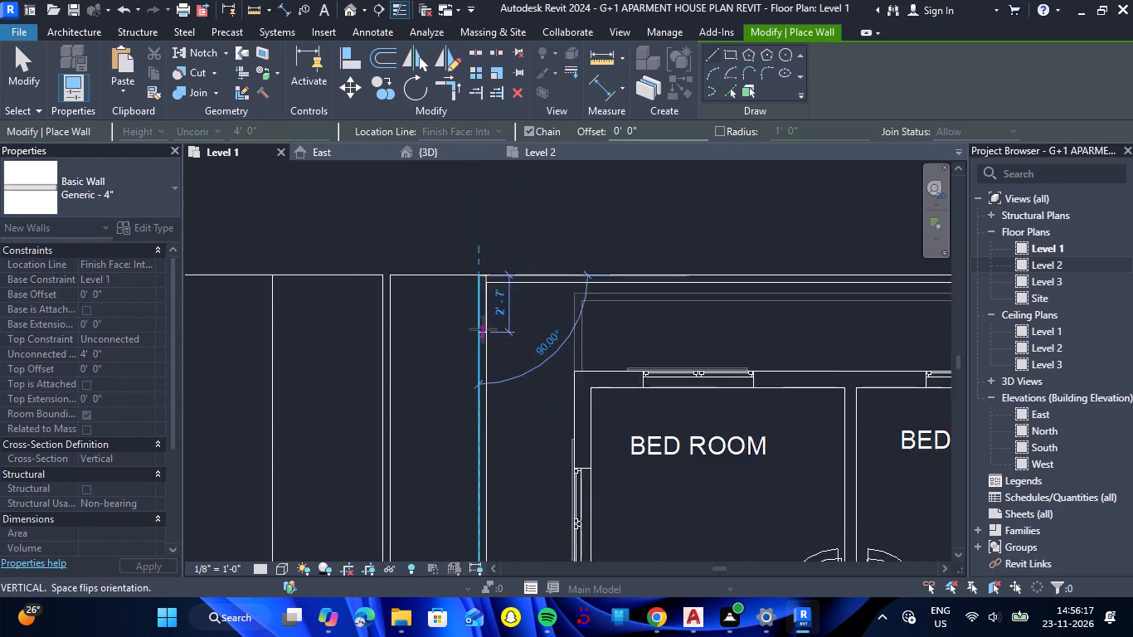
scroll(476, 332, "down", 15)
scroll(483, 309, "down", 6)
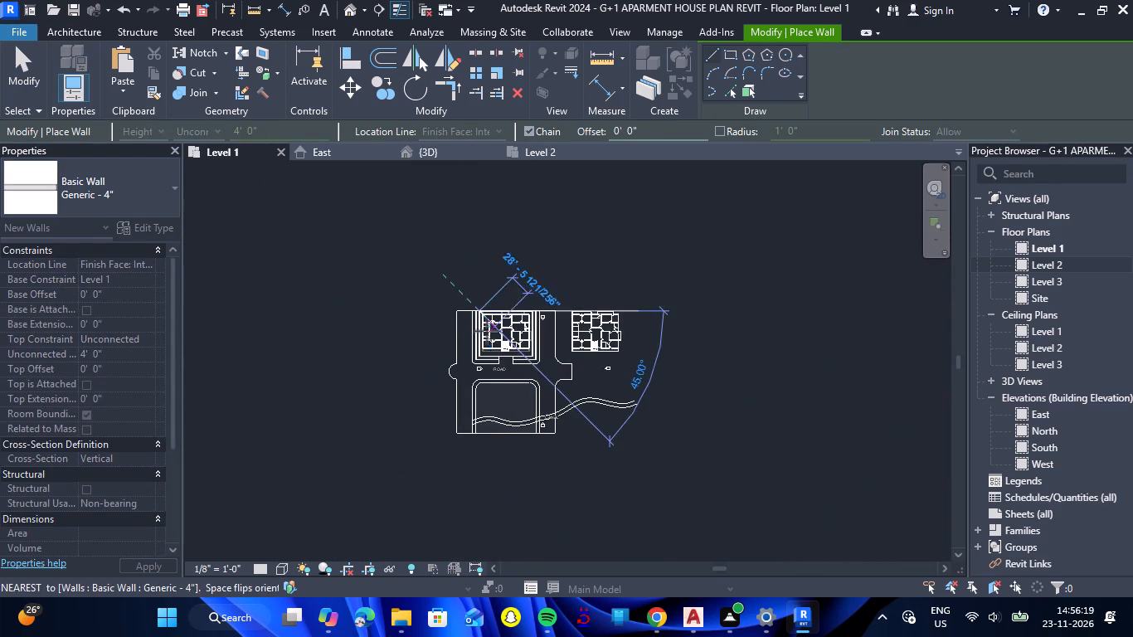
scroll(481, 354, "up", 16)
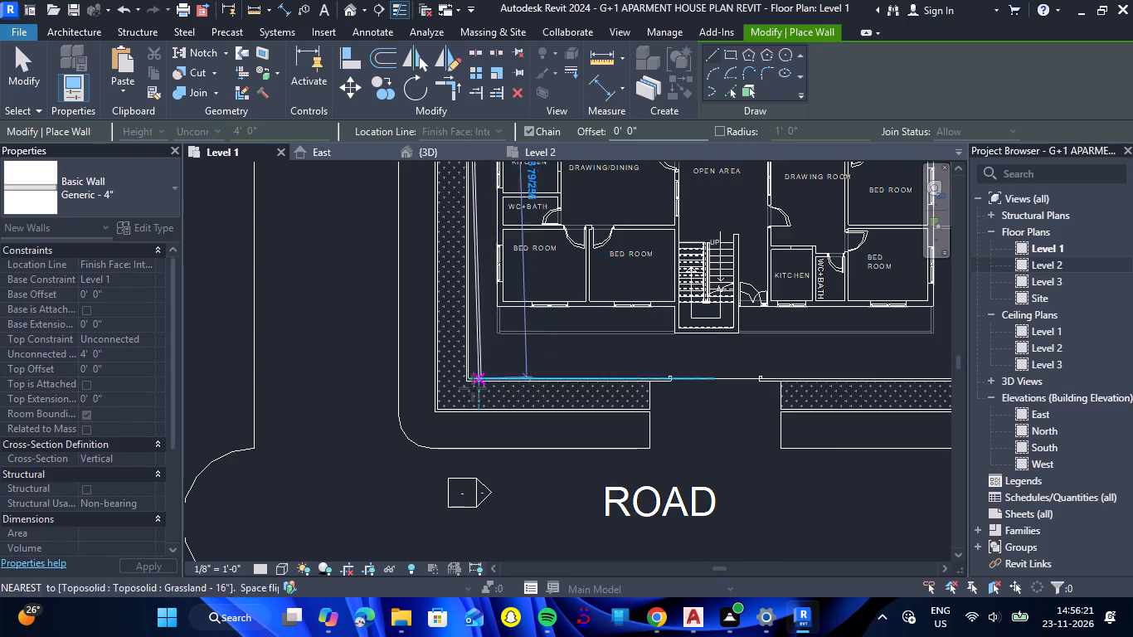
scroll(469, 390, "up", 17)
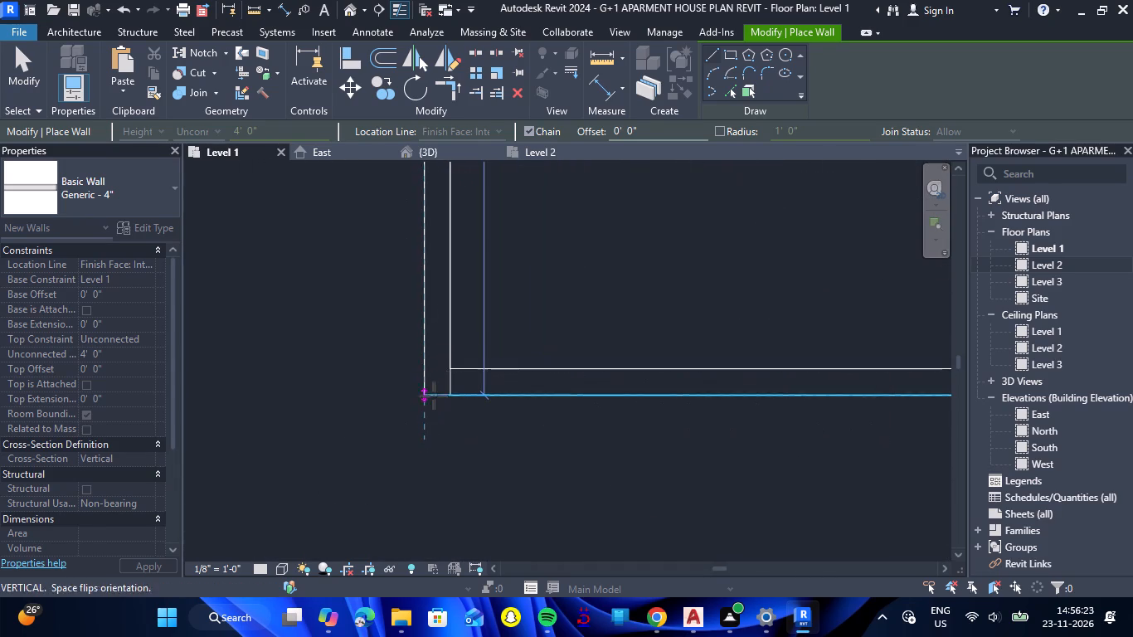
left_click(424, 397)
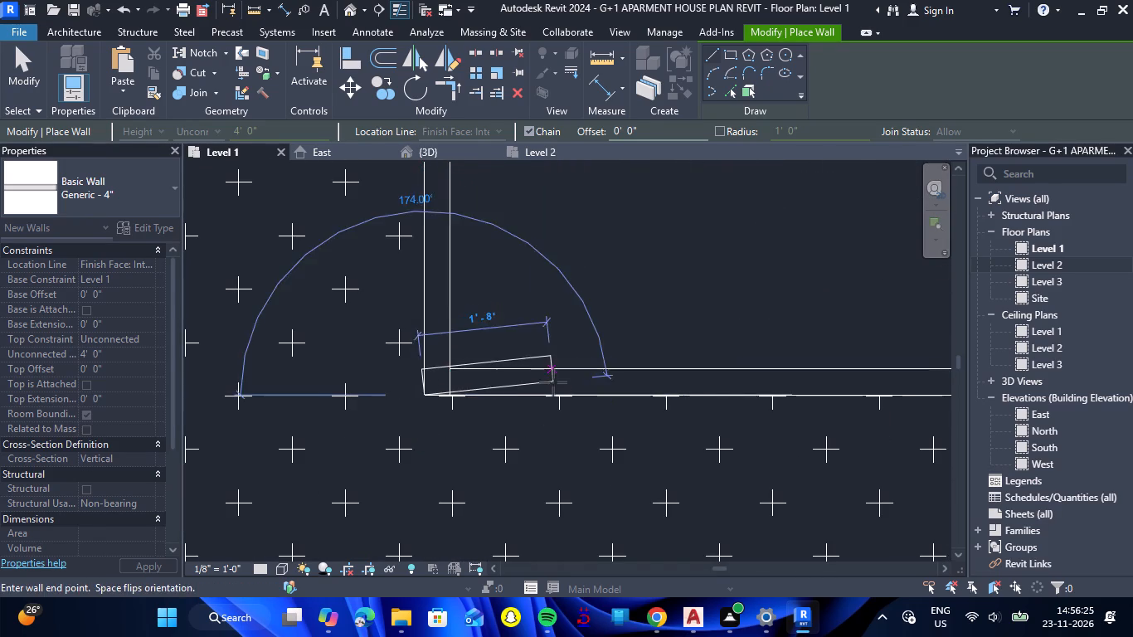
Continue the boundary wall along the road side to the gate opening's west edge, adding the 8" return at the gate post.
scroll(553, 389, "down", 14)
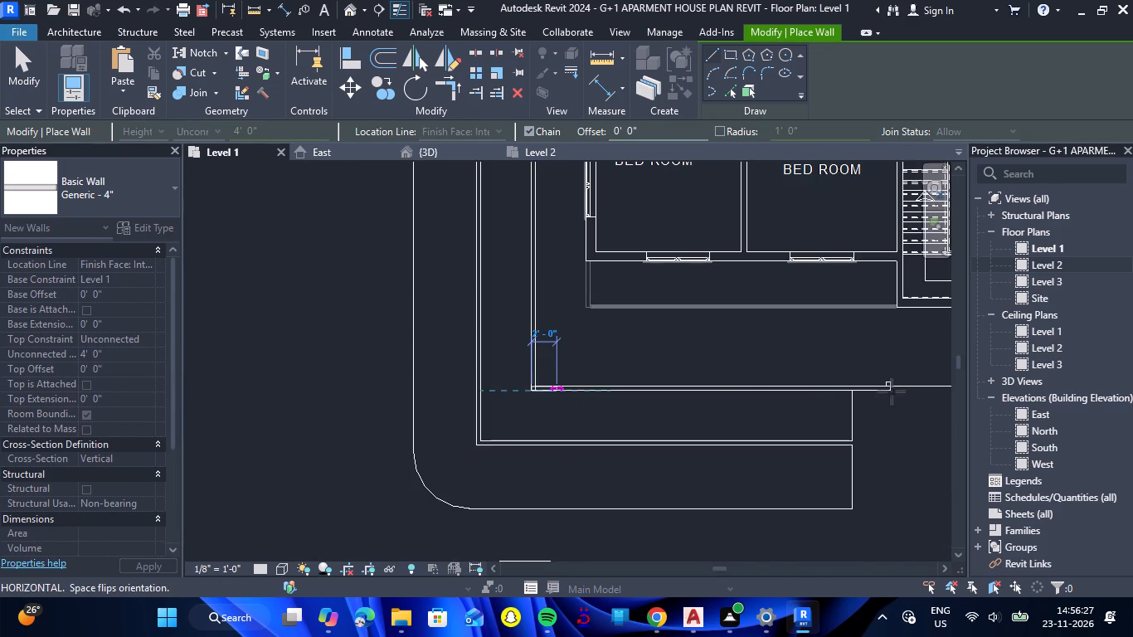
scroll(897, 391, "up", 11)
scroll(739, 430, "up", 4)
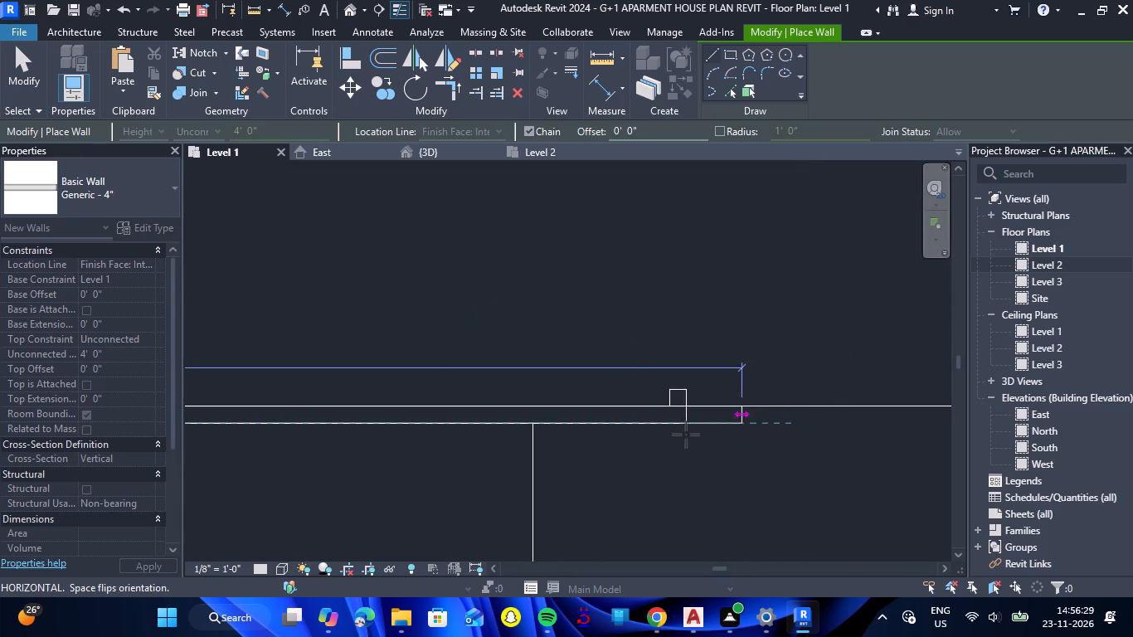
scroll(686, 435, "up", 8)
left_click(607, 403)
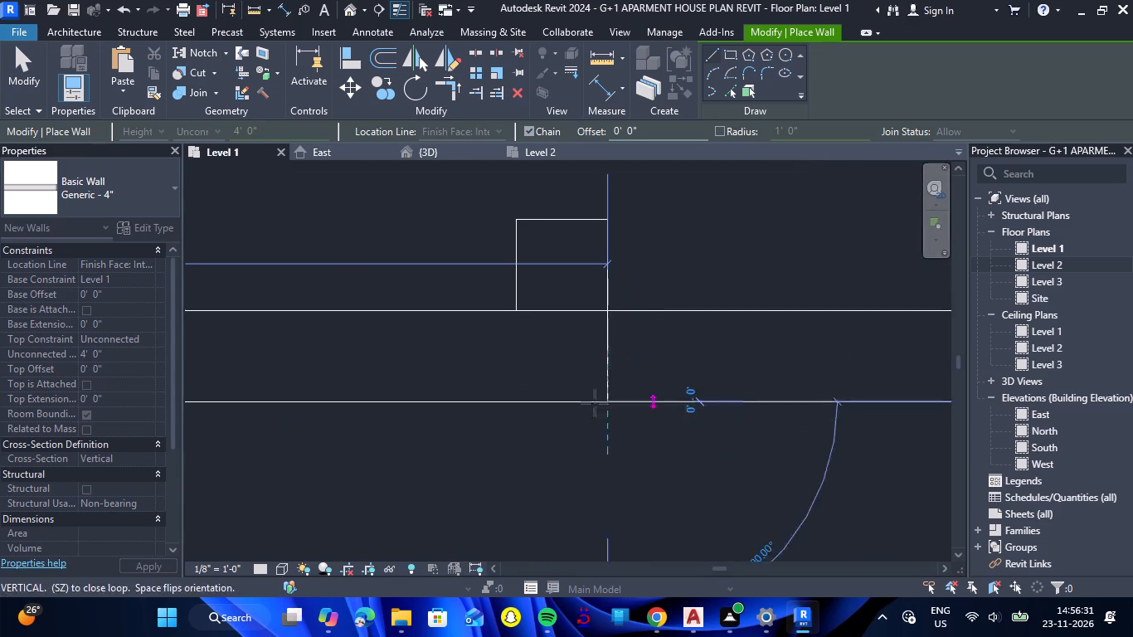
left_click(605, 216)
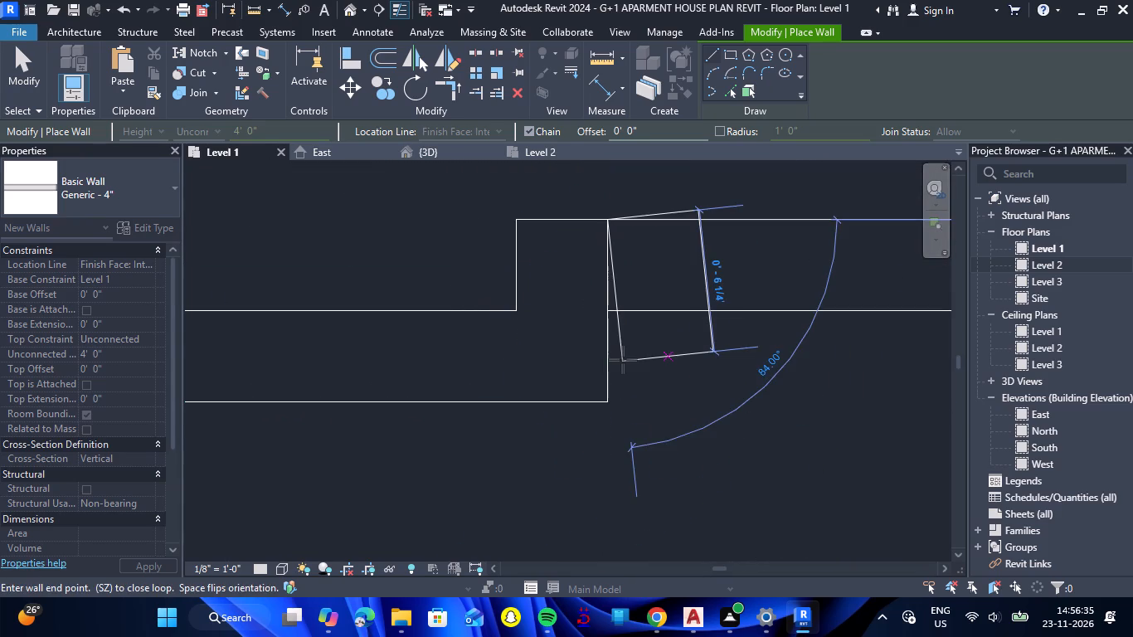
key("Escape")
Draw the north boundary wall behind the building, from the north-west inner corner to the north-east inner corner.
scroll(606, 408, "down", 15)
scroll(573, 419, "down", 12)
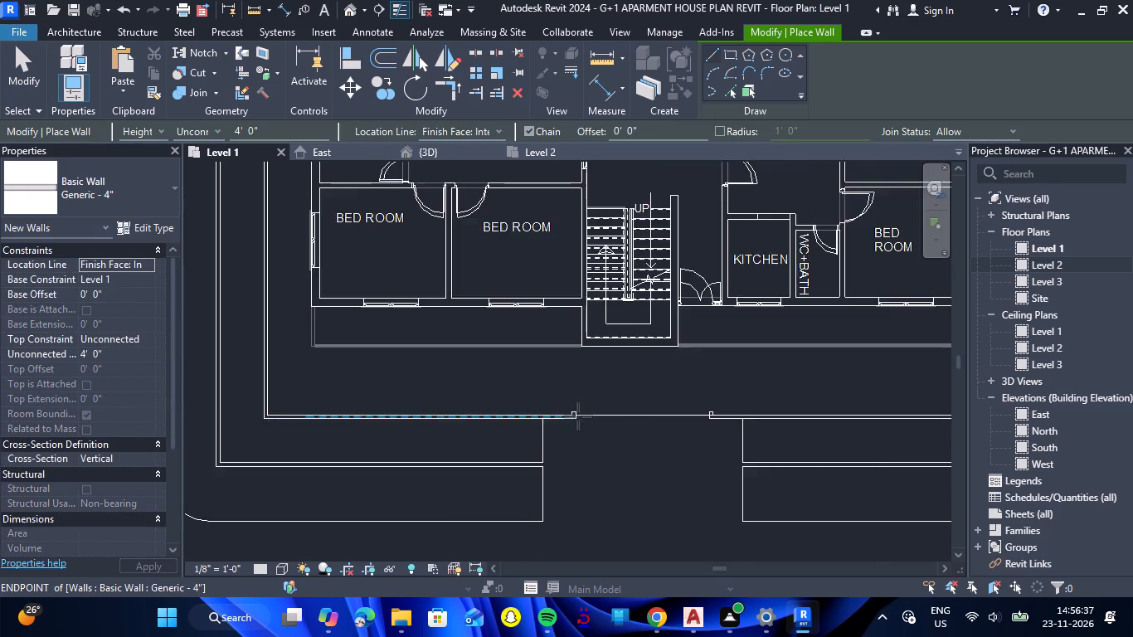
scroll(578, 416, "down", 3)
scroll(486, 240, "down", 2)
scroll(481, 187, "up", 8)
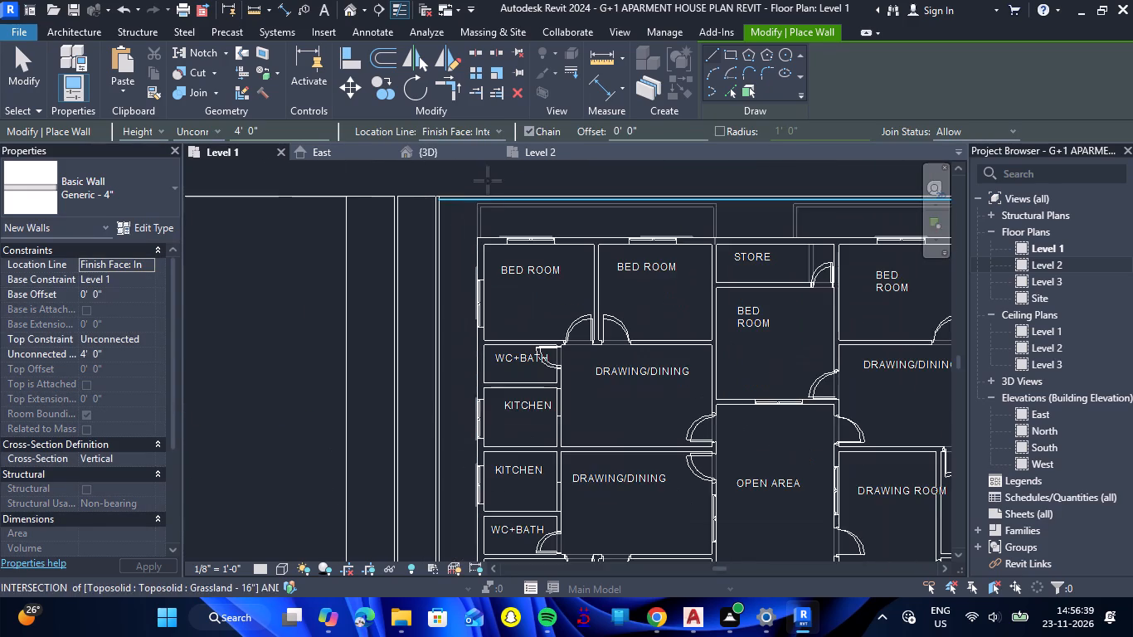
scroll(458, 181, "up", 8)
scroll(402, 223, "up", 5)
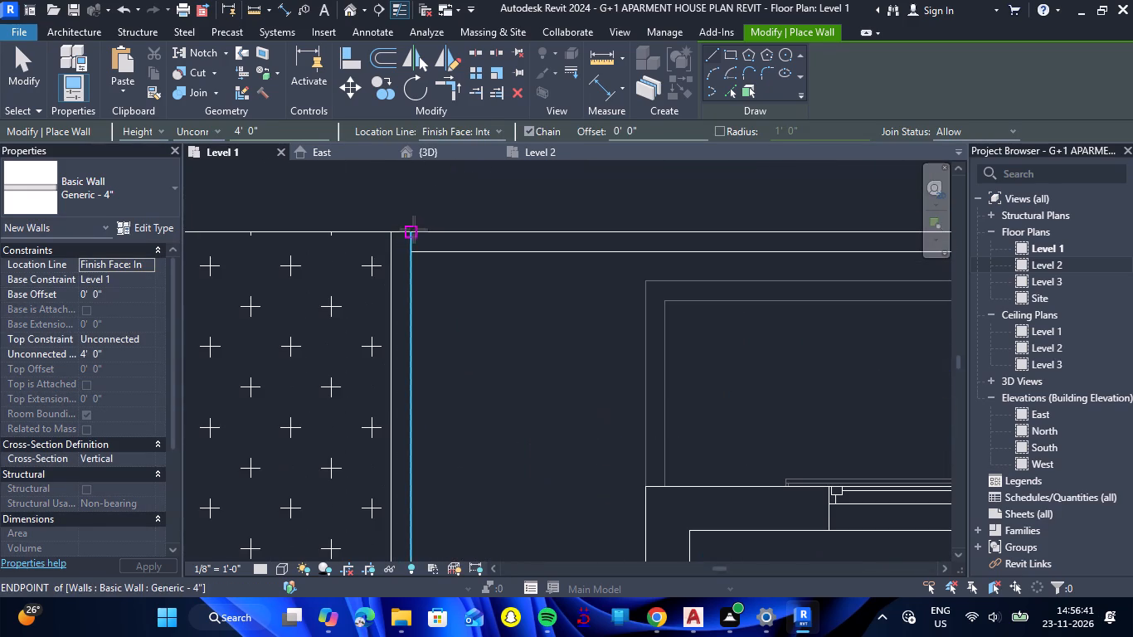
left_click(414, 230)
key("Escape")
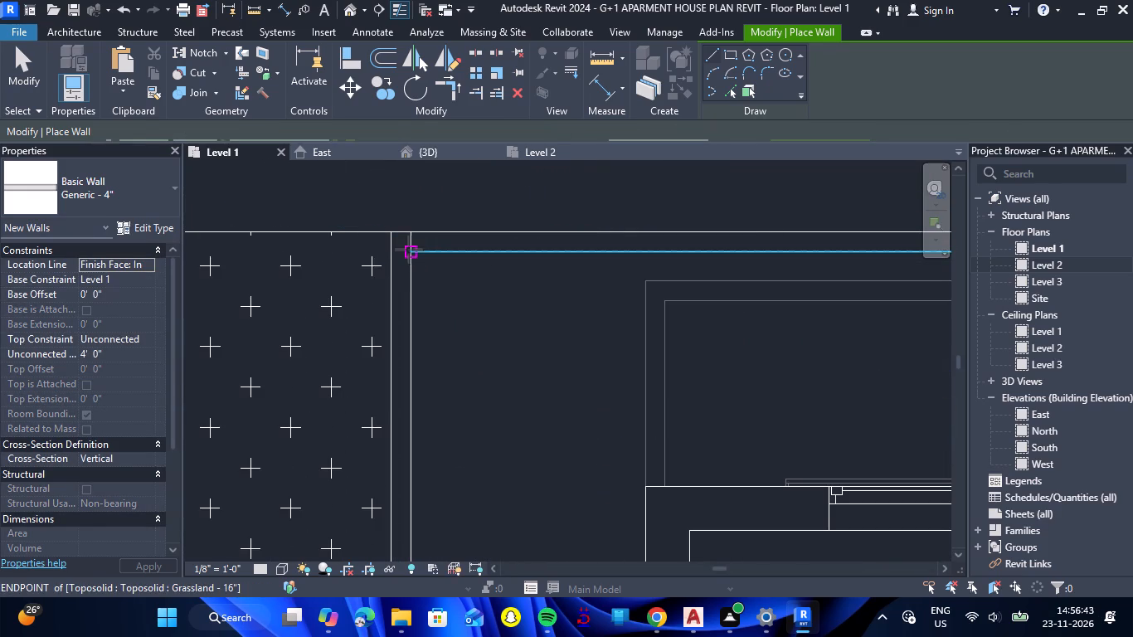
left_click(409, 250)
scroll(589, 256, "down", 16)
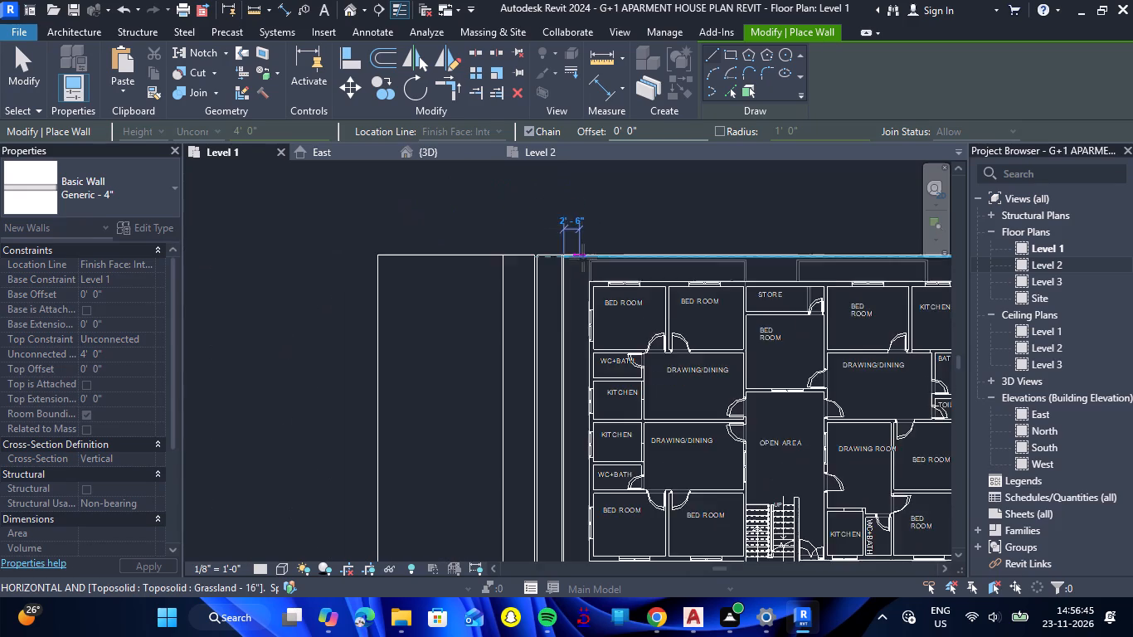
scroll(584, 257, "down", 6)
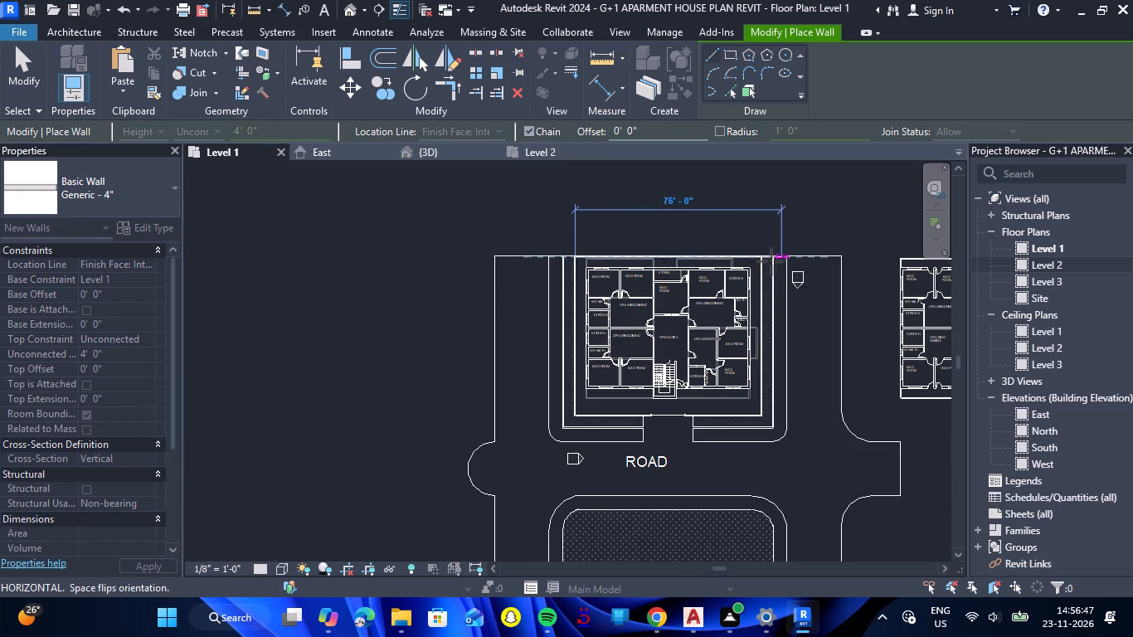
scroll(757, 260, "up", 18)
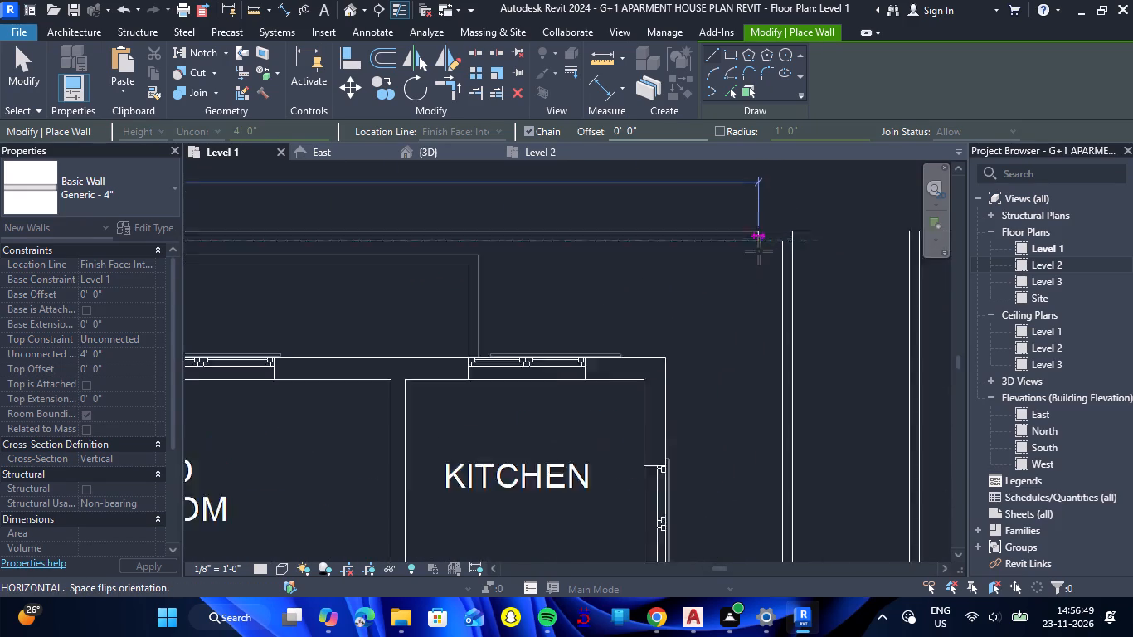
scroll(759, 251, "up", 3)
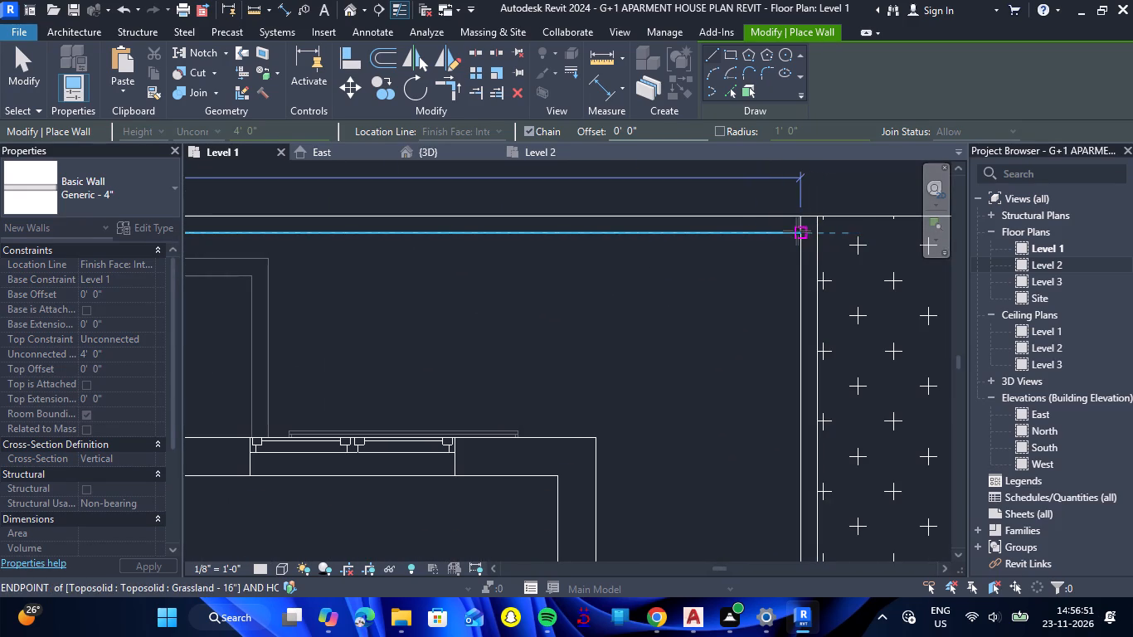
left_click(797, 231)
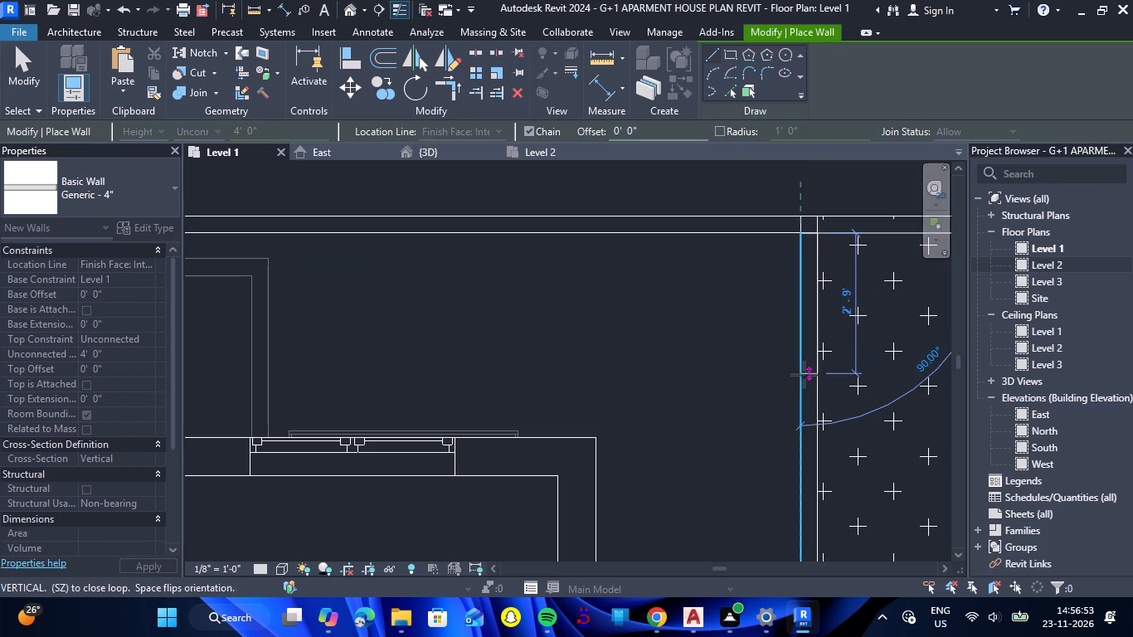
Continue the boundary wall down the east side to the road-side line at the plot's south-east corner, ending the chain.
scroll(804, 375, "down", 17)
scroll(804, 372, "down", 7)
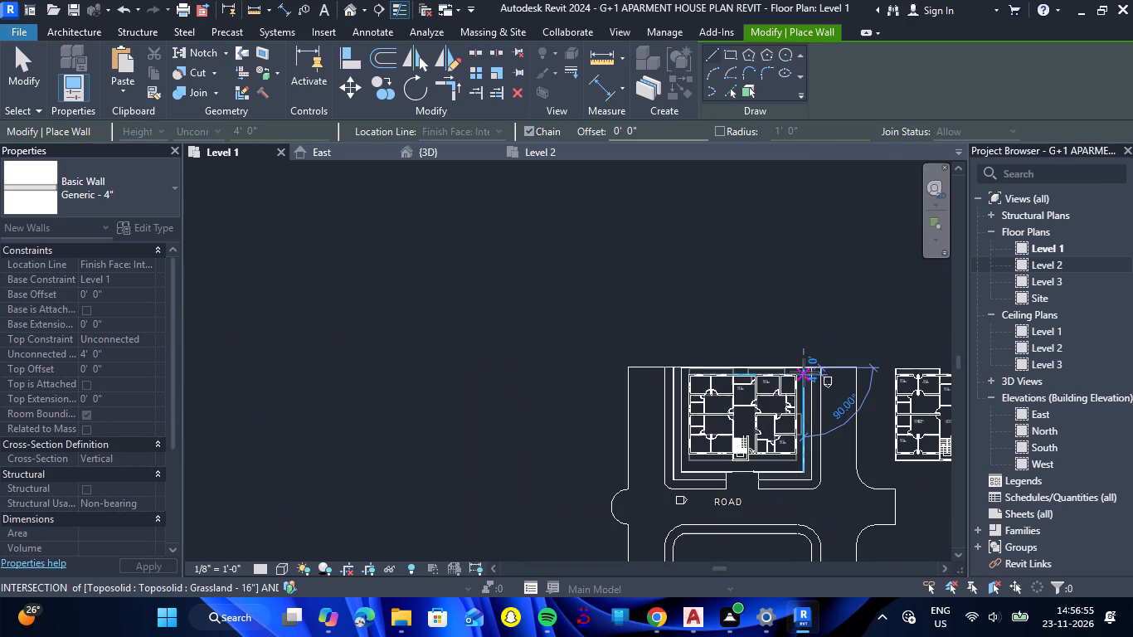
scroll(805, 478, "up", 16)
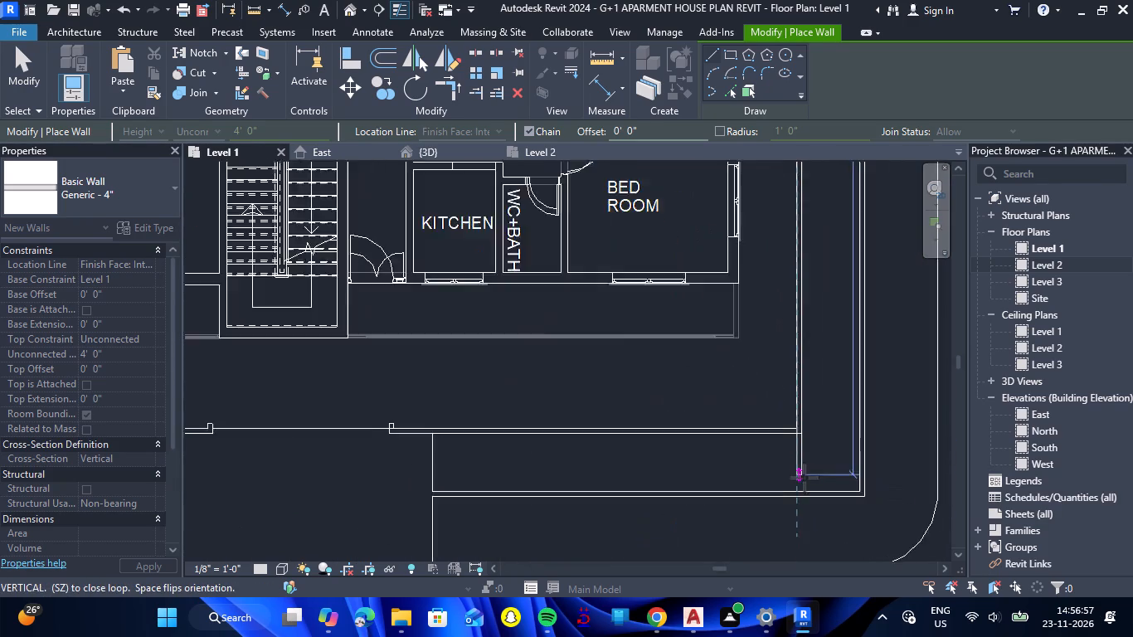
scroll(805, 478, "up", 7)
scroll(791, 411, "up", 6)
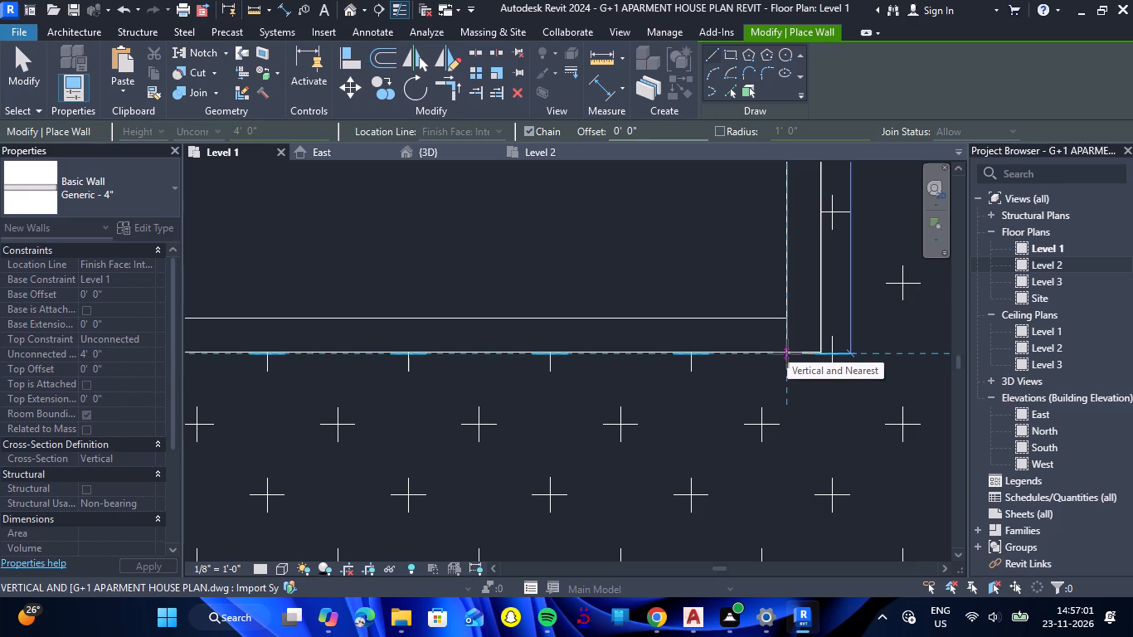
left_click(786, 352)
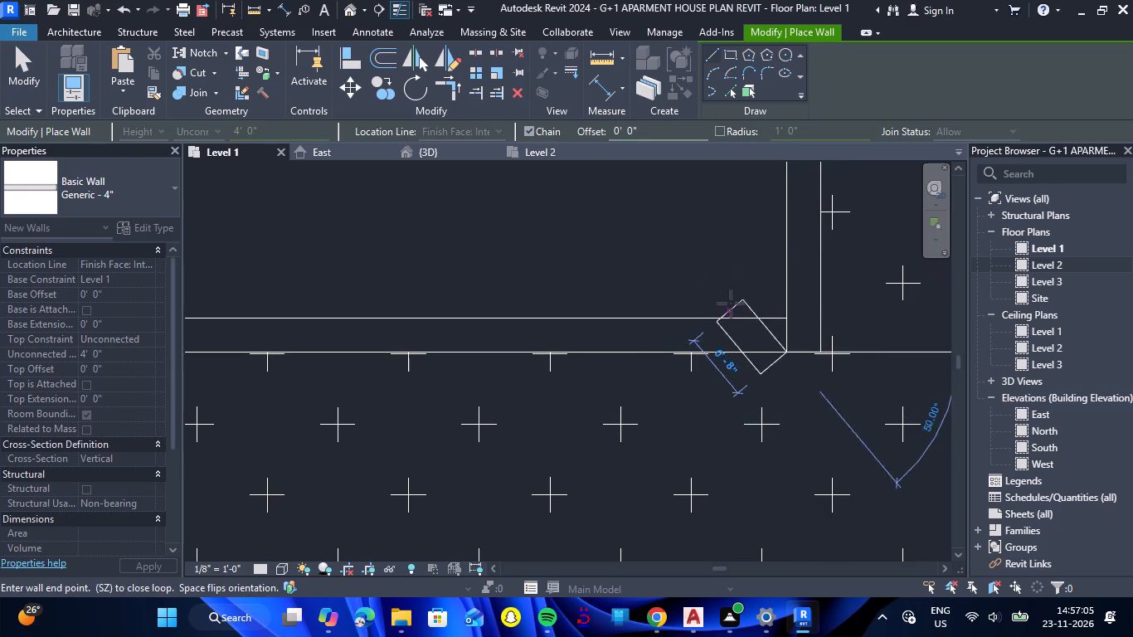
key("Escape")
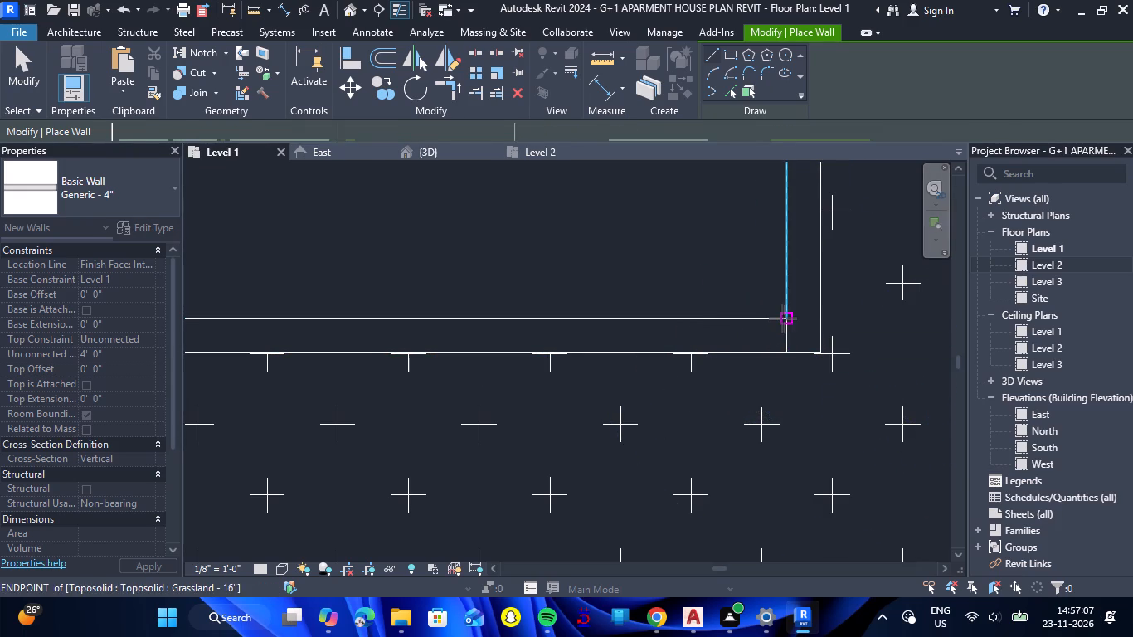
Draw the road-side boundary wall from the south-east inner corner to the gate opening's east edge.
left_click(783, 318)
scroll(688, 322, "down", 2)
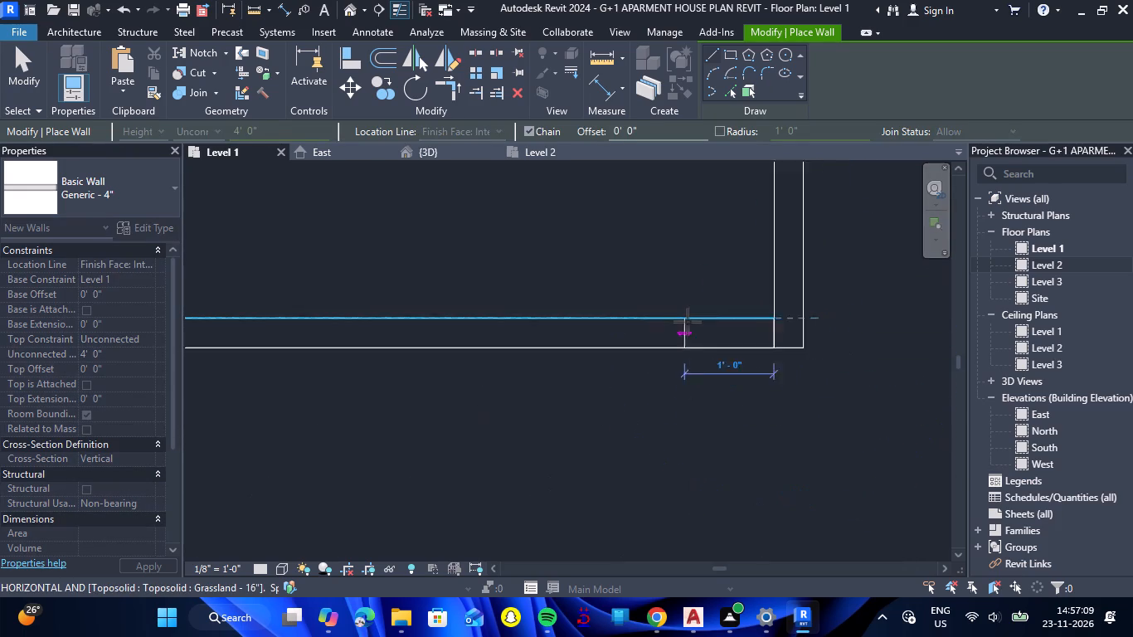
scroll(688, 322, "down", 11)
scroll(226, 325, "up", 6)
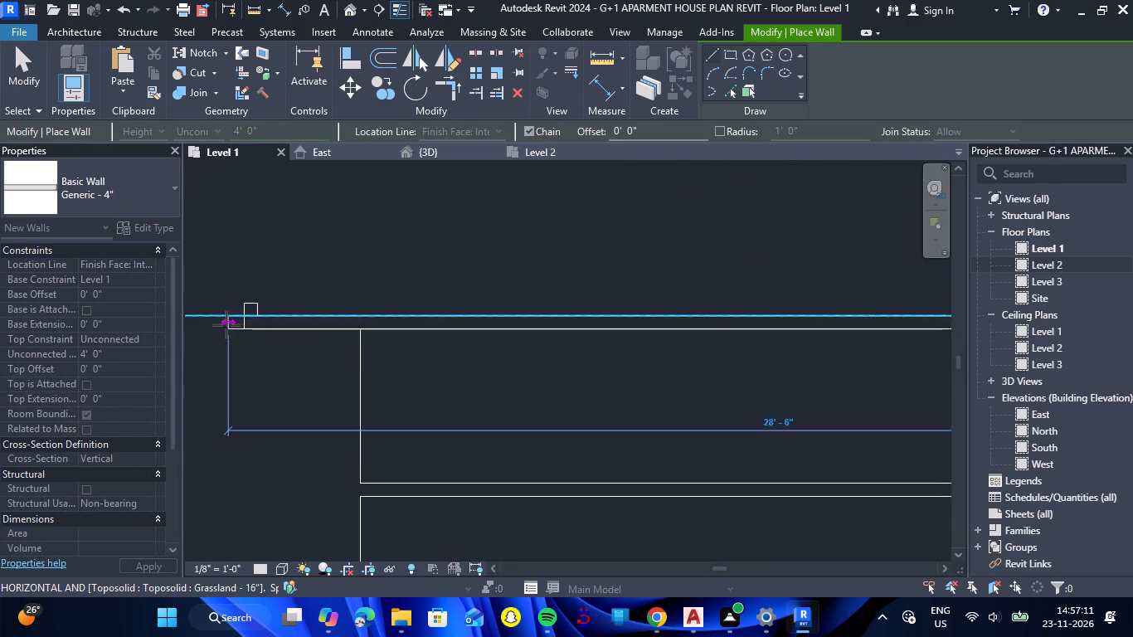
scroll(225, 319, "up", 9)
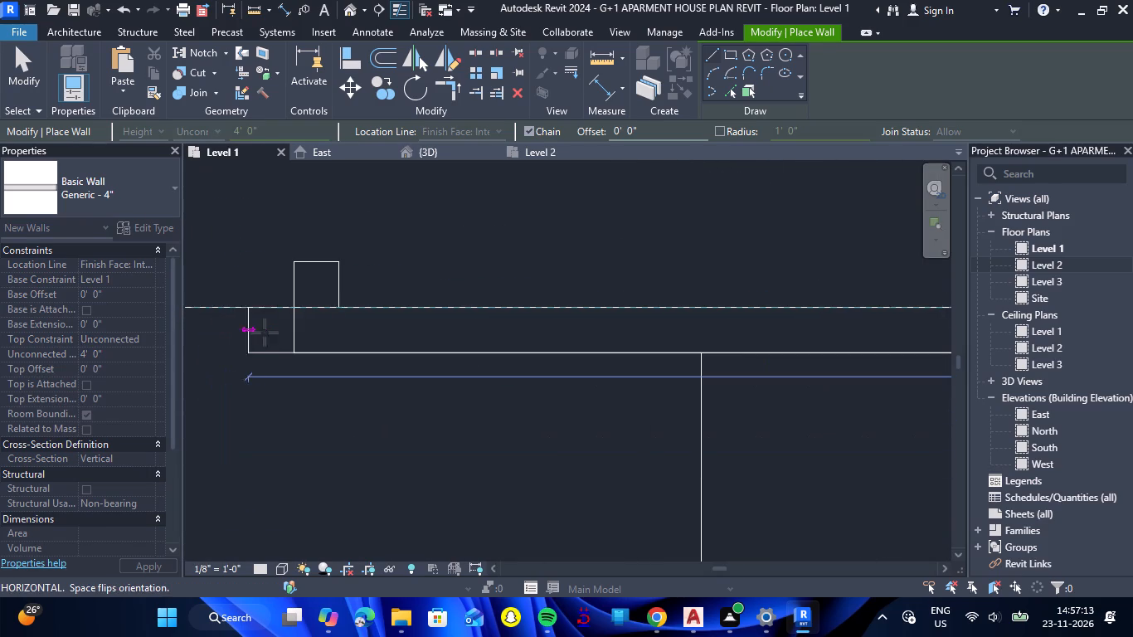
left_click(294, 353)
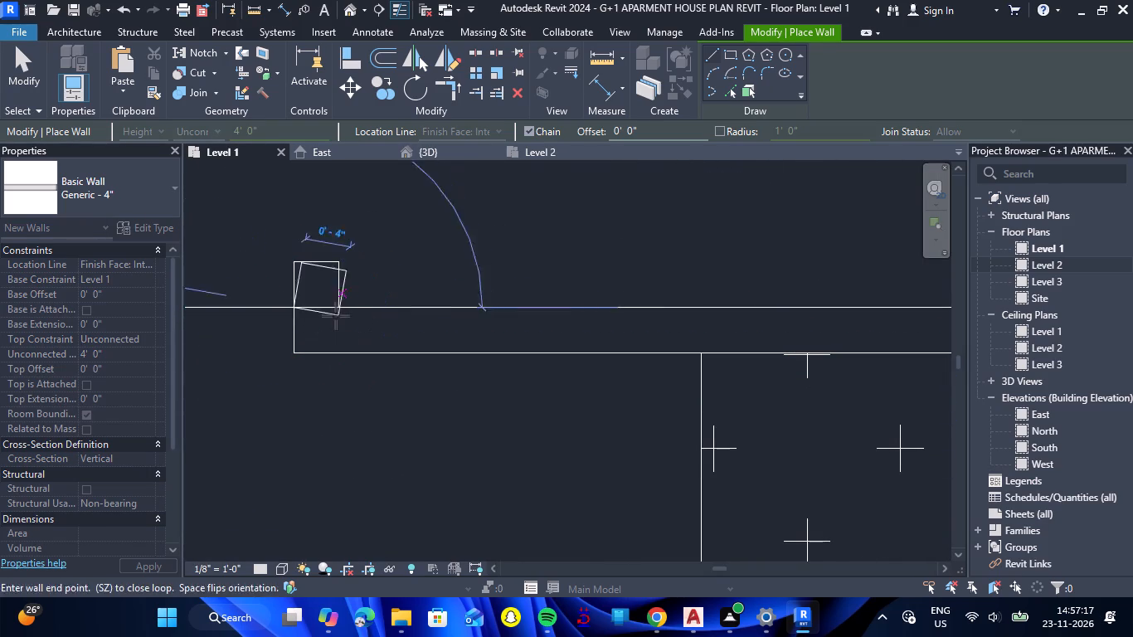
key("Escape")
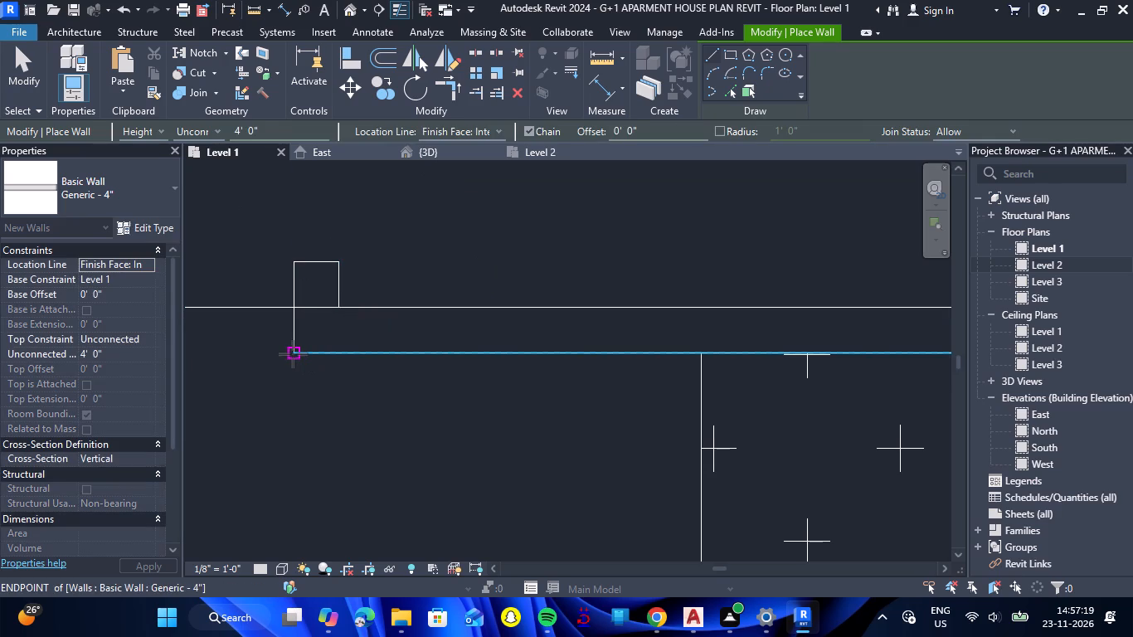
Draw the 8" return wall at the gate post on the gate opening's east edge and end the wall command.
left_click(293, 354)
key("Escape")
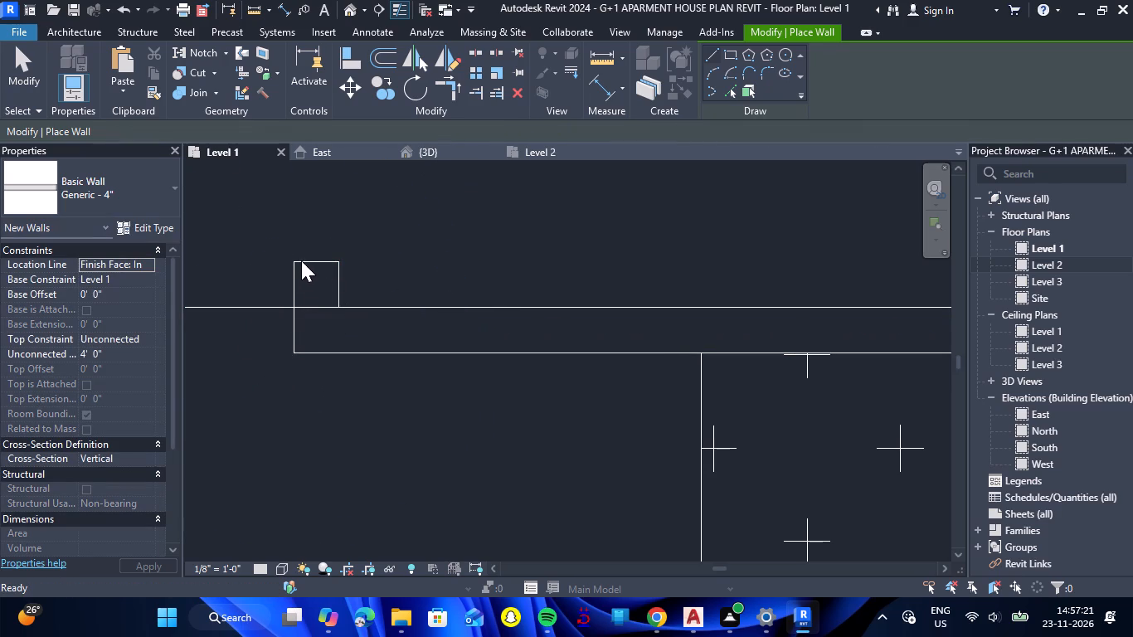
left_click(294, 262)
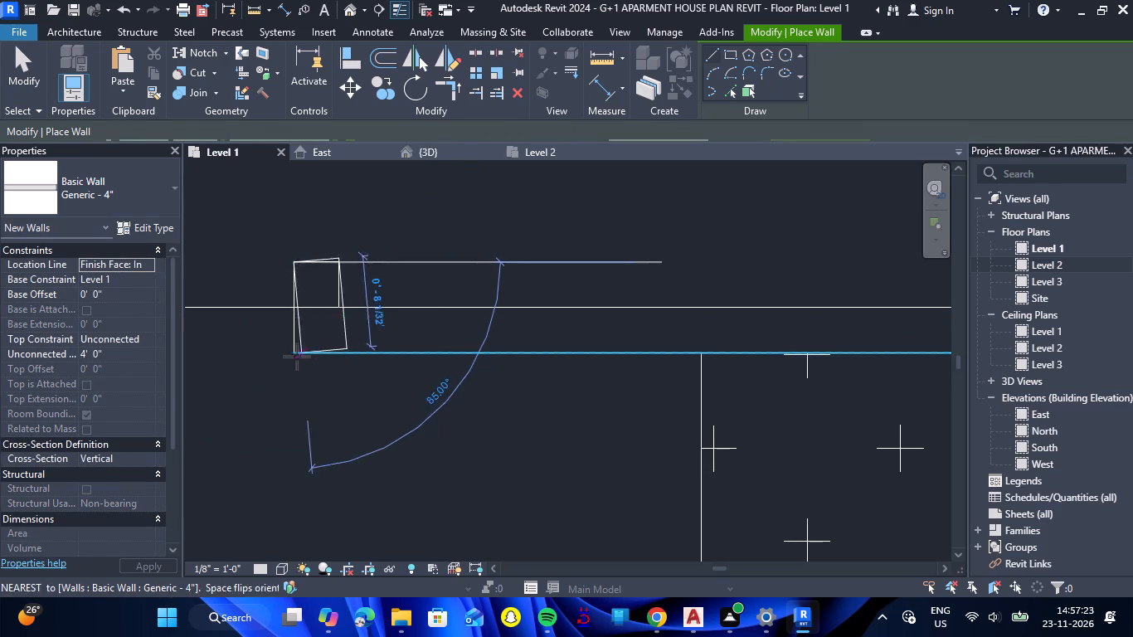
left_click(290, 357)
key("Escape")
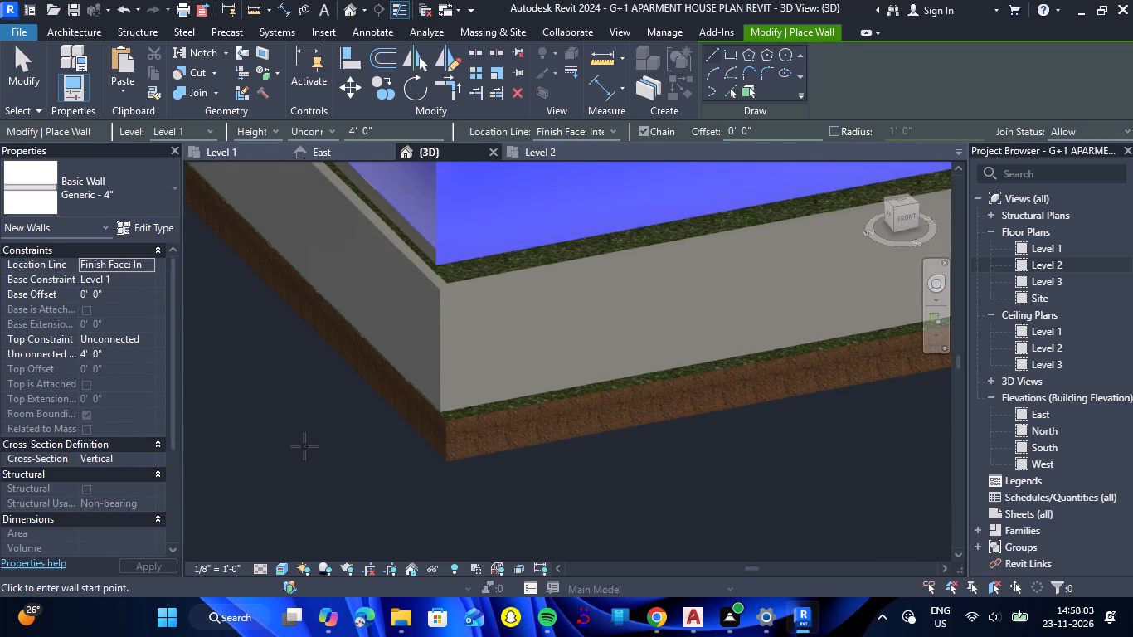
scroll(341, 445, "down", 4)
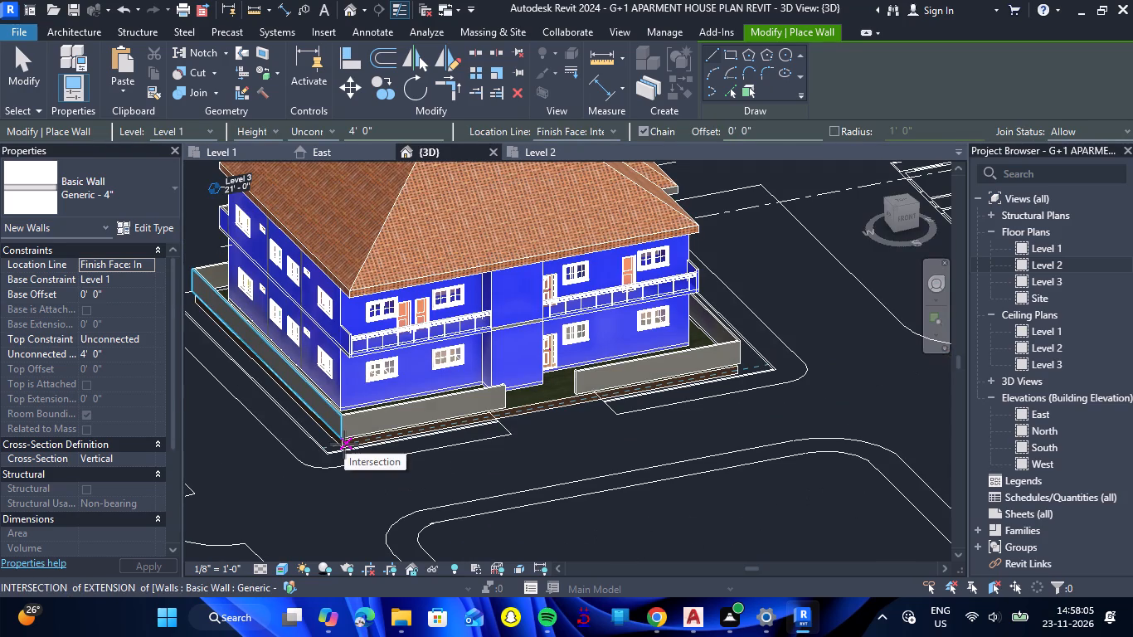
key("Escape")
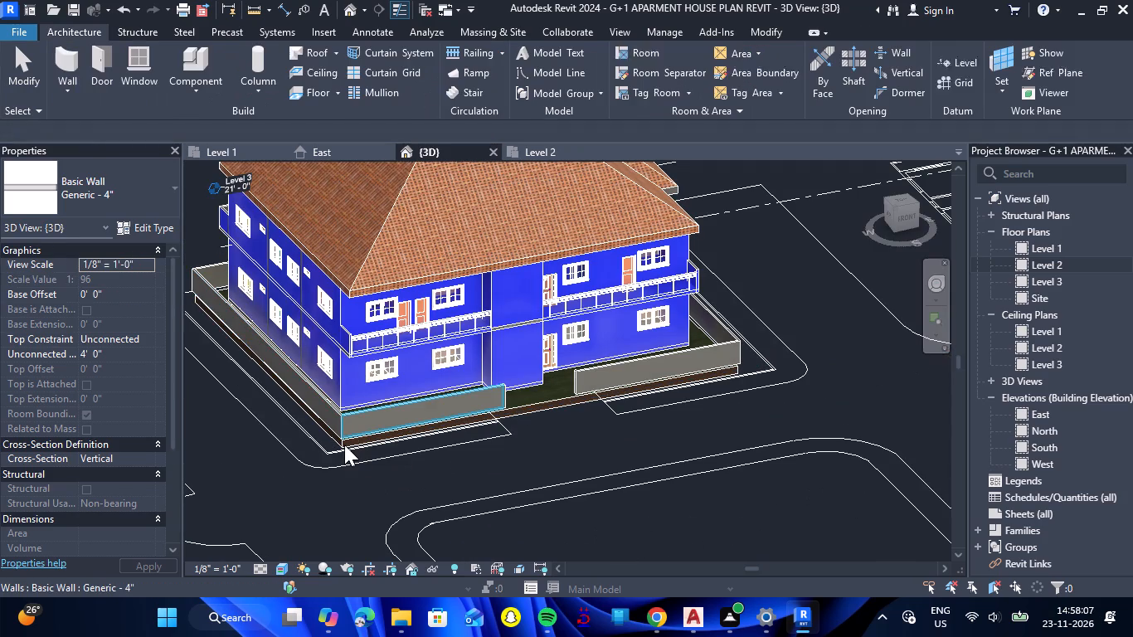
Return to the Level 1 plan and examine the site layout around the boundary walls, gate opening and road.
scroll(514, 453, "up", 1)
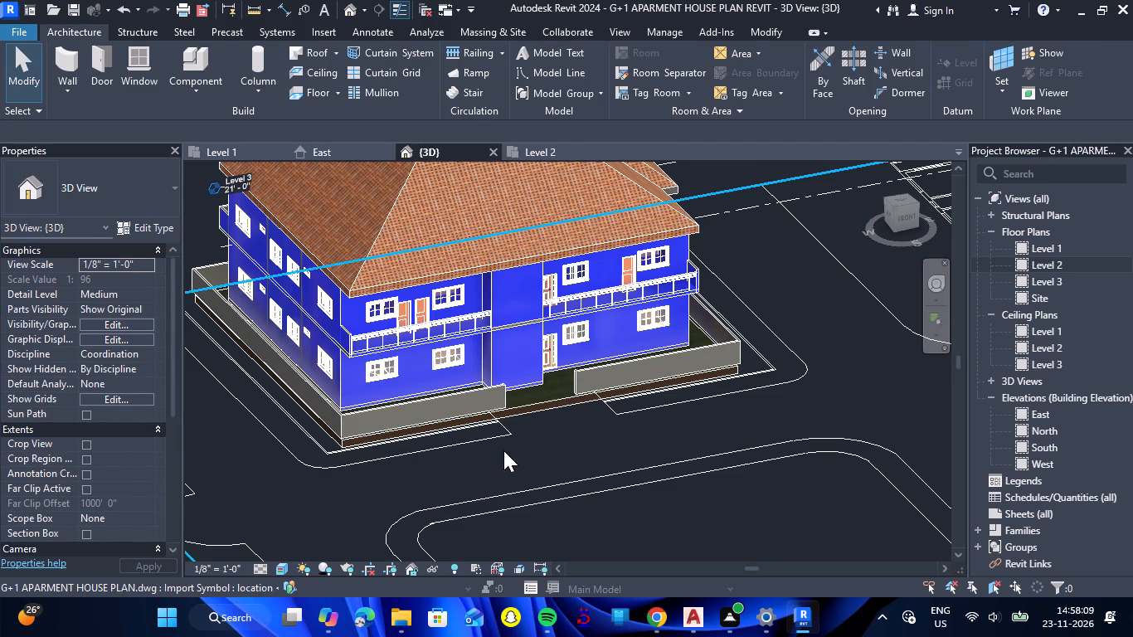
left_click(223, 150)
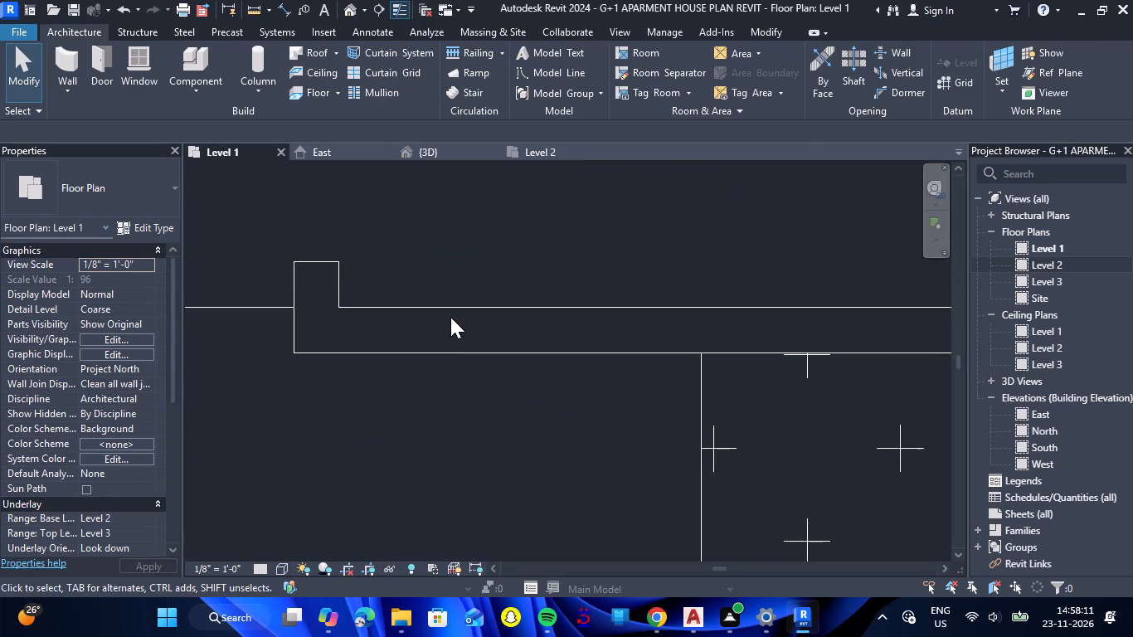
scroll(450, 321, "down", 17)
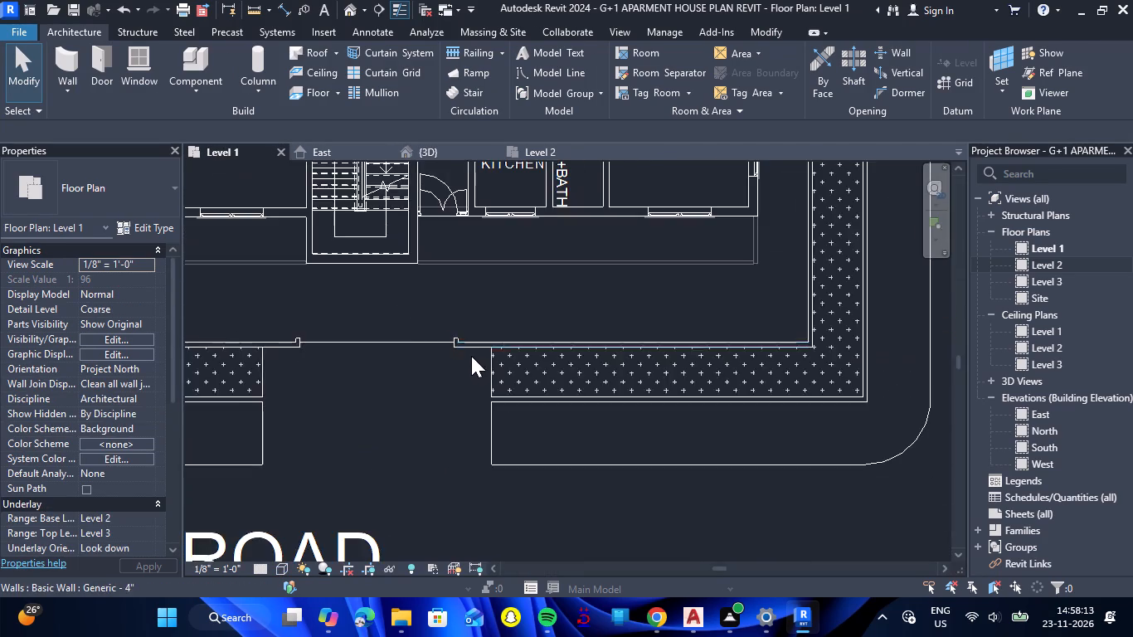
scroll(471, 356, "down", 7)
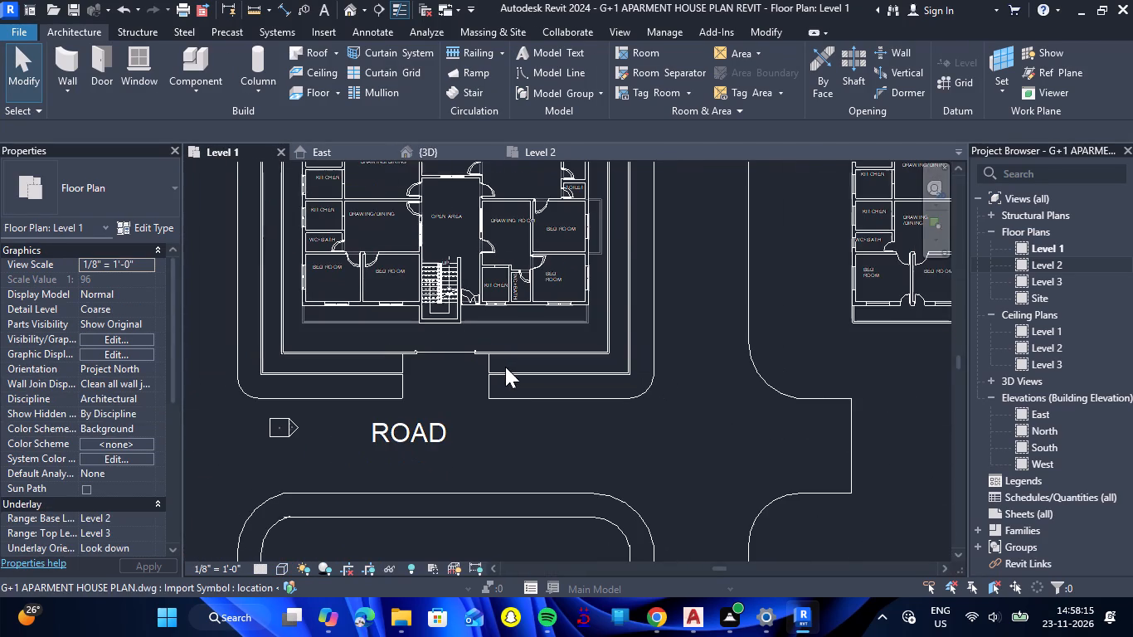
scroll(520, 384, "down", 1)
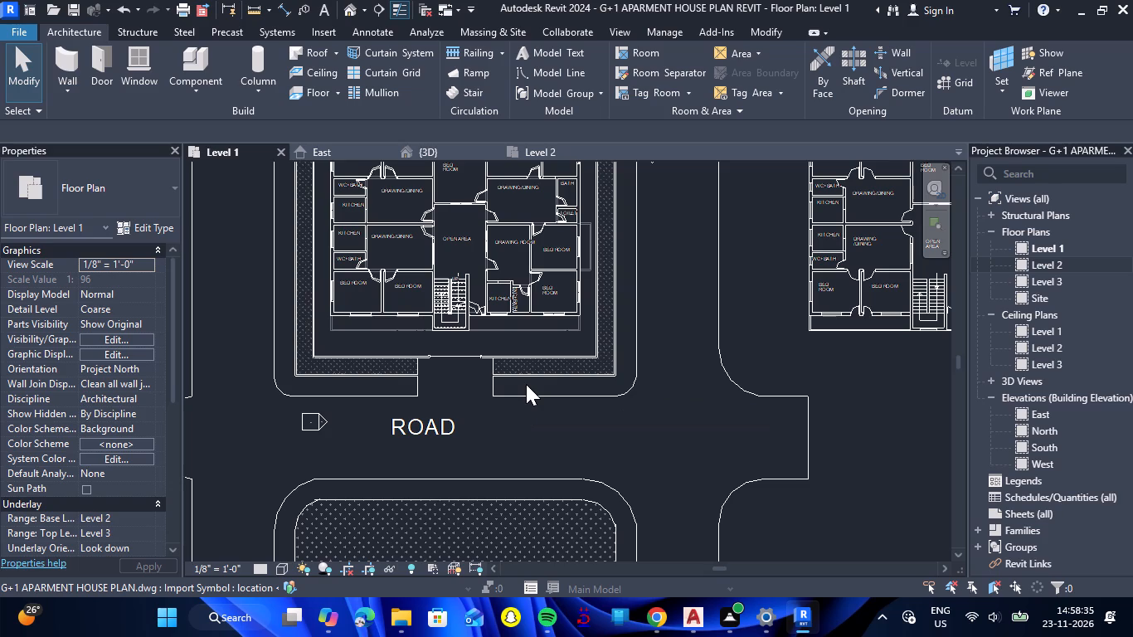
scroll(577, 357, "down", 1)
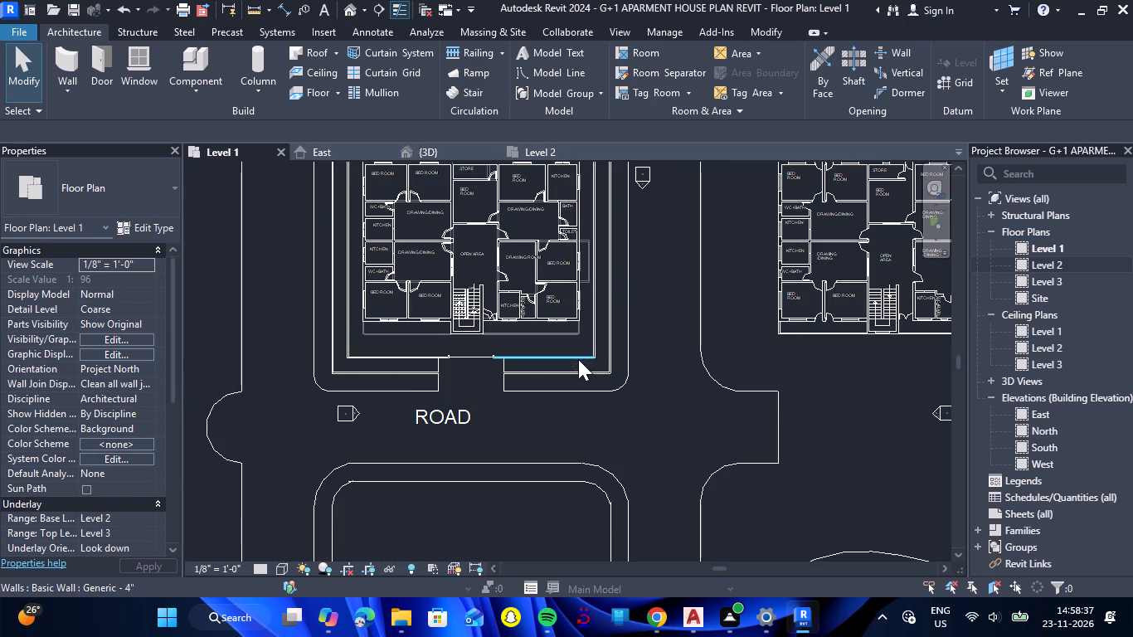
scroll(467, 389, "up", 4)
scroll(370, 370, "up", 2)
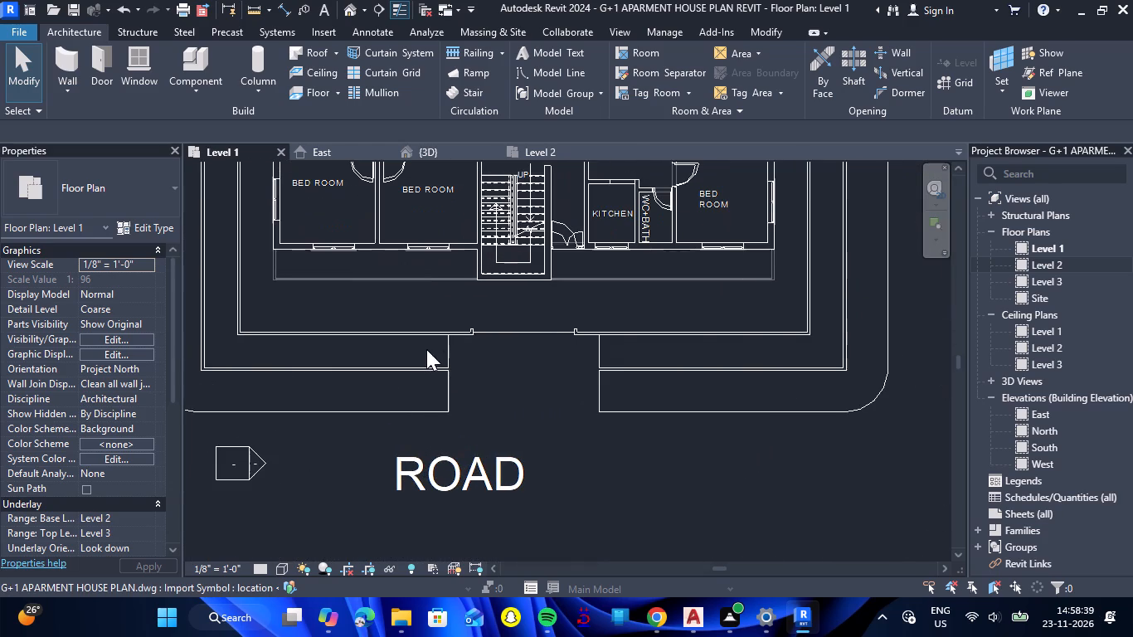
scroll(499, 329, "down", 3)
scroll(334, 361, "up", 3)
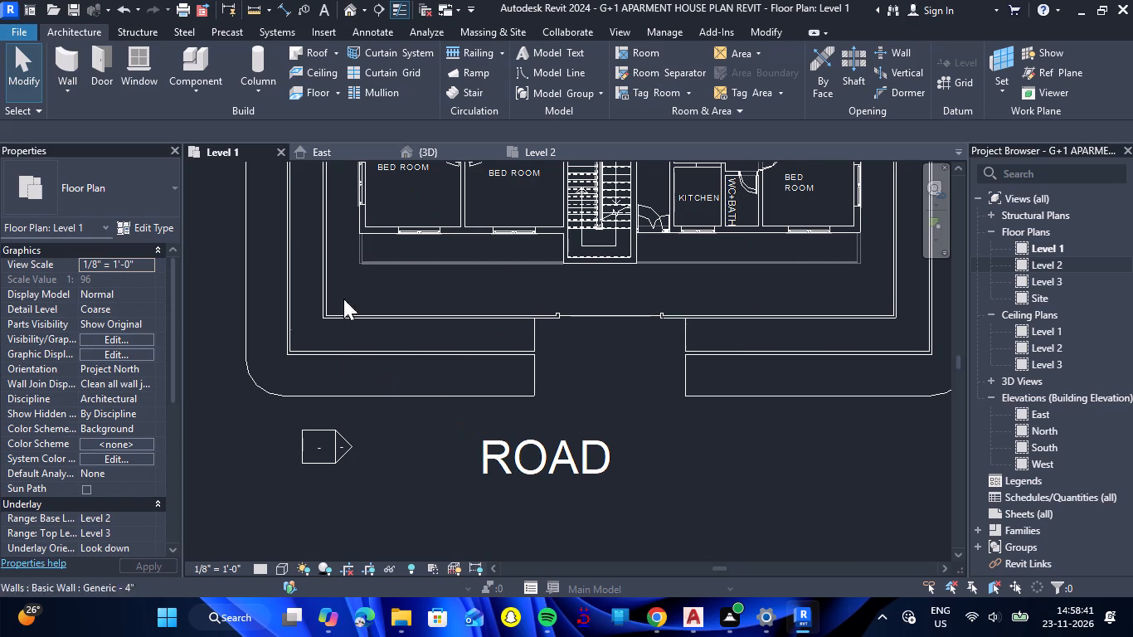
Start a Grassland - 16" toposolid on Level 1, picking the west planting strip's outer edge and north end as boundary lines.
left_click(517, 33)
scroll(613, 344, "down", 3)
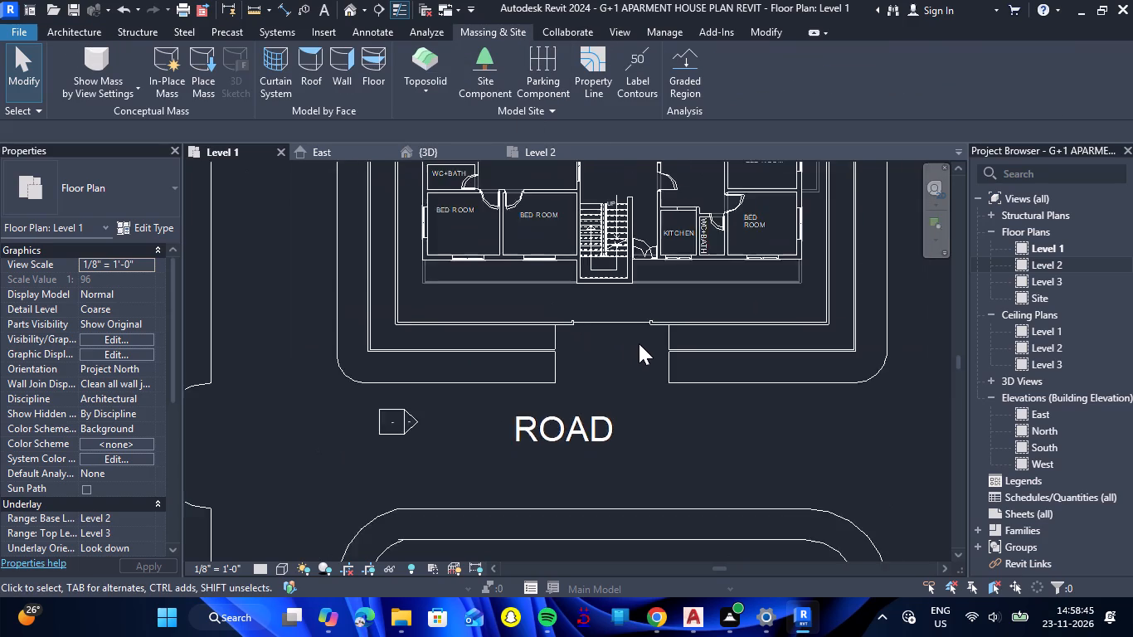
scroll(639, 343, "down", 3)
left_click(423, 66)
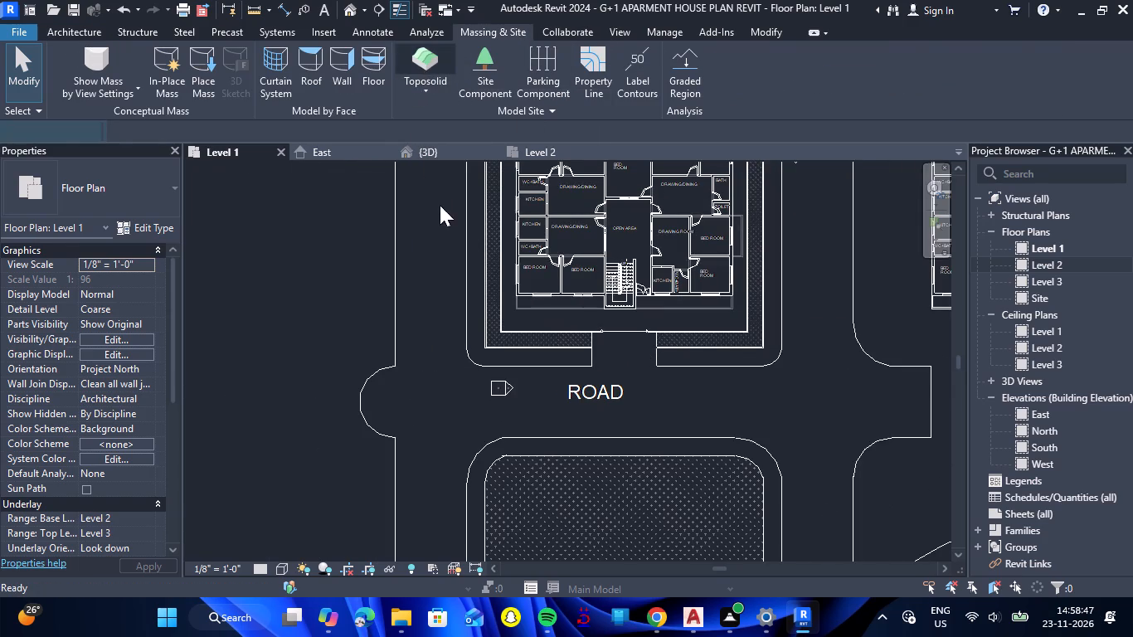
scroll(523, 207, "down", 4)
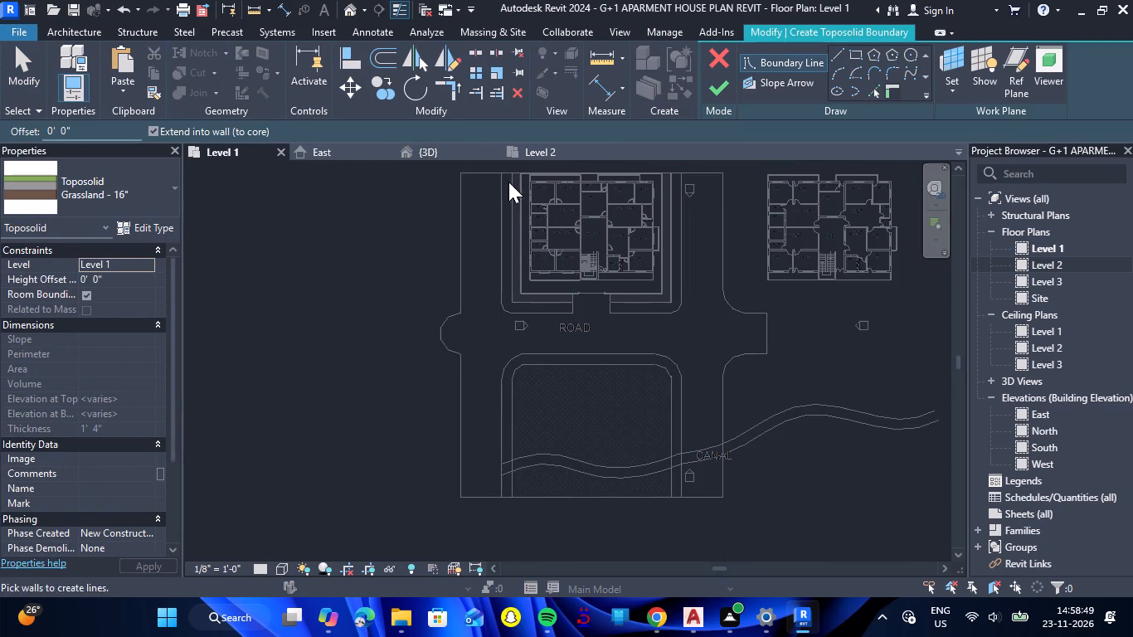
scroll(514, 163, "up", 13)
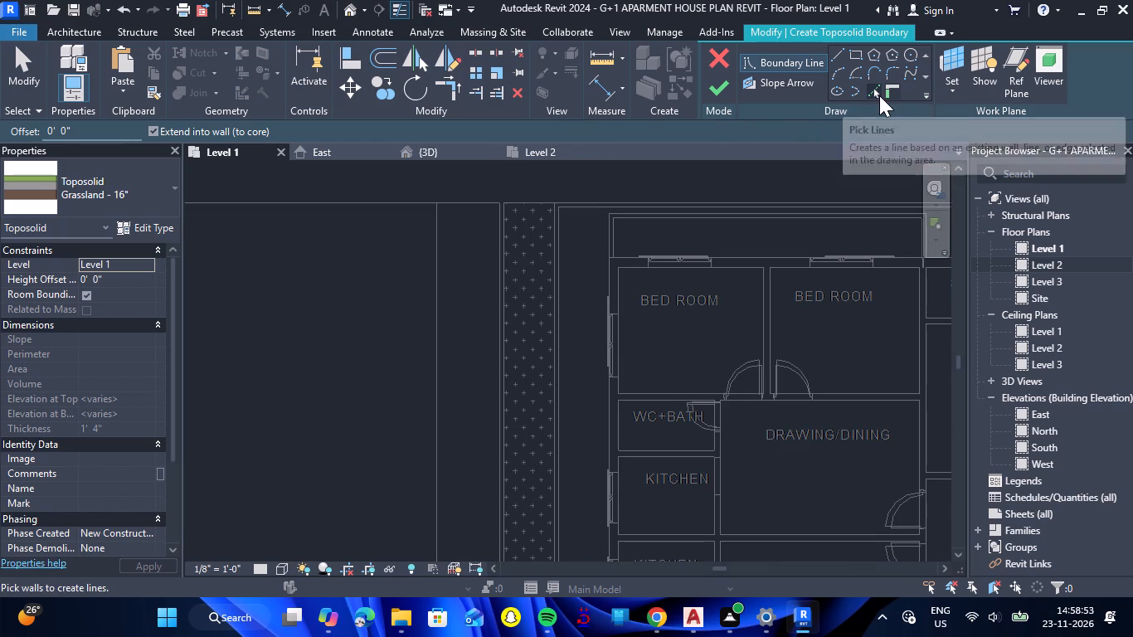
left_click(879, 95)
left_click(505, 214)
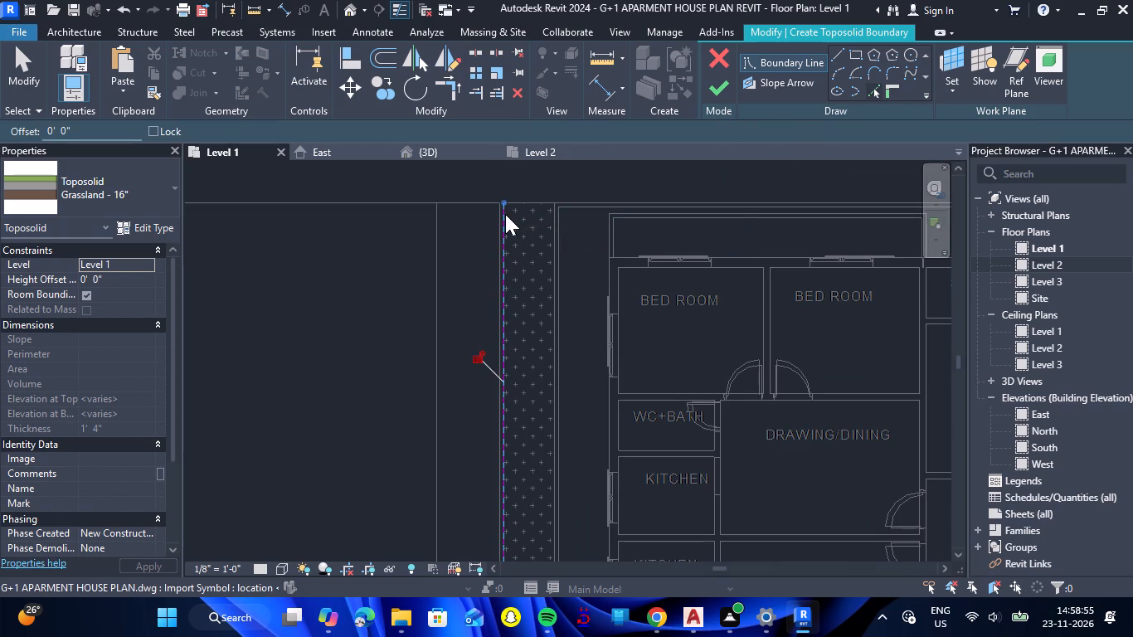
left_click(528, 202)
Close the toposolid outline around the planting strip west of the gate, using its road-side edge, gate-side end and the boundary wall's outer faces.
scroll(502, 192, "down", 3)
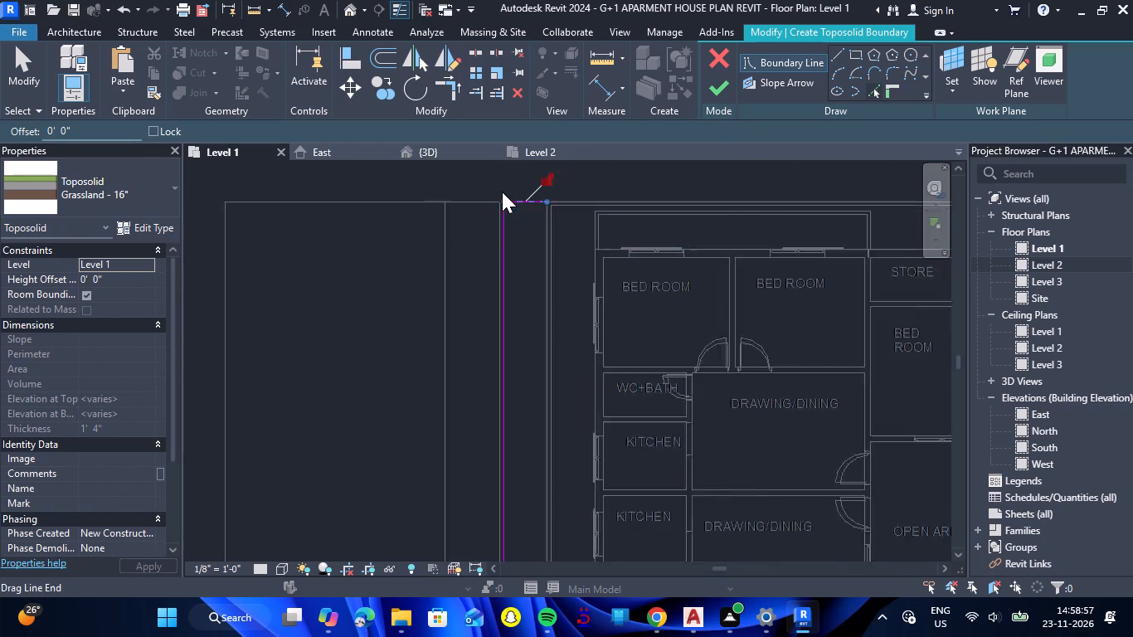
scroll(502, 192, "down", 7)
scroll(523, 401, "up", 6)
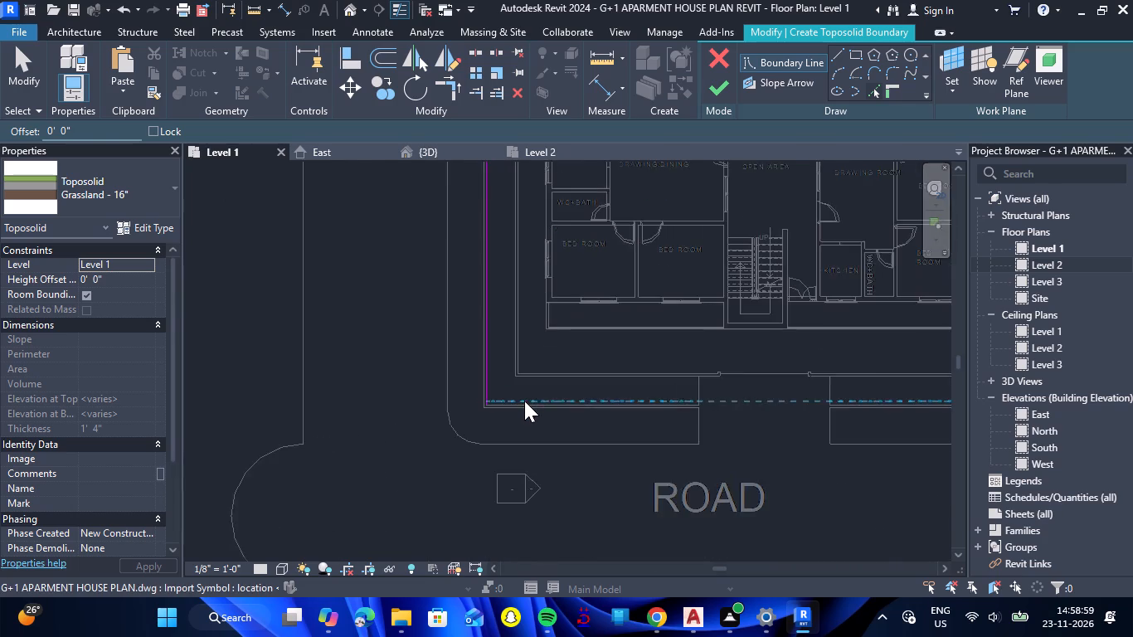
scroll(524, 401, "up", 5)
left_click(516, 408)
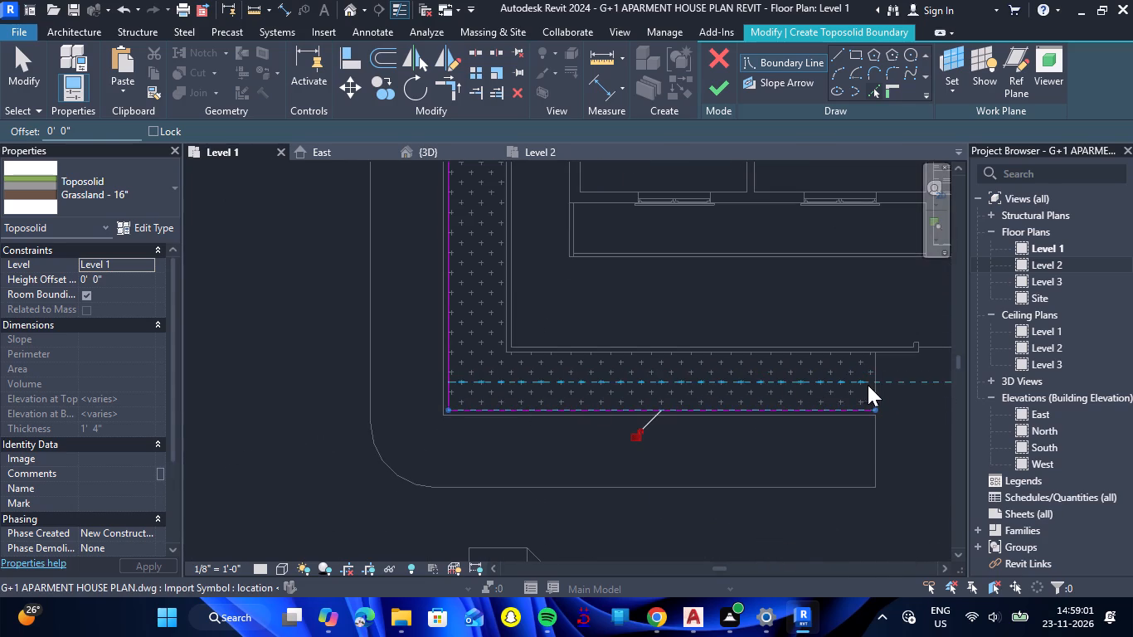
left_click(876, 385)
left_click(823, 357)
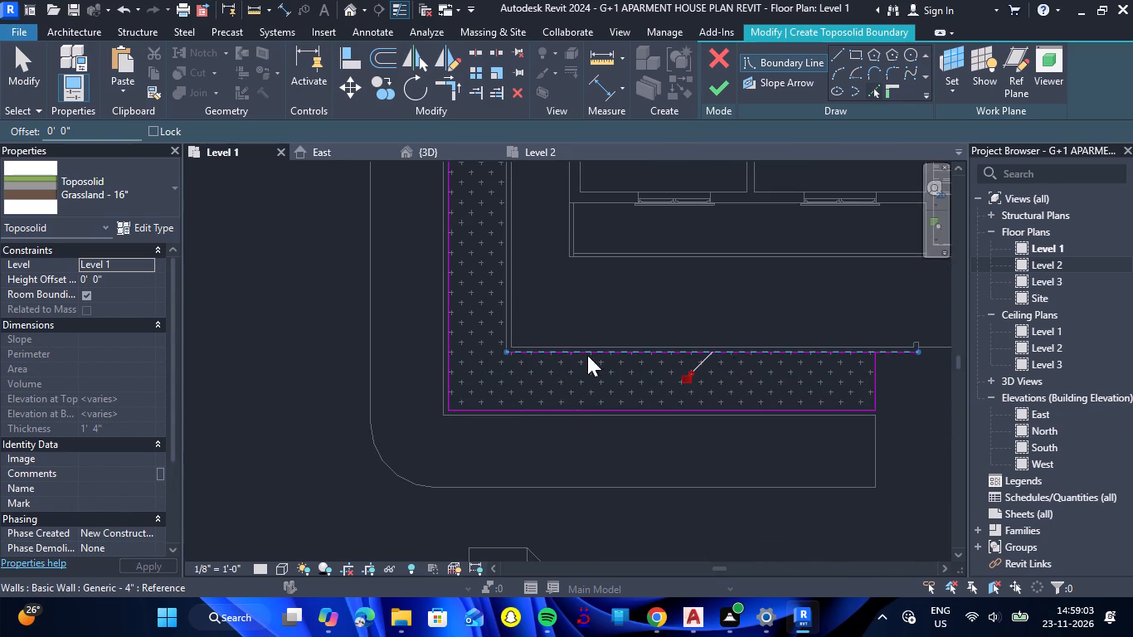
left_click(502, 334)
Pick the road-side edge, gate-side end and wall-side line of the planting strip east of the gate as boundary lines.
scroll(549, 409, "down", 7)
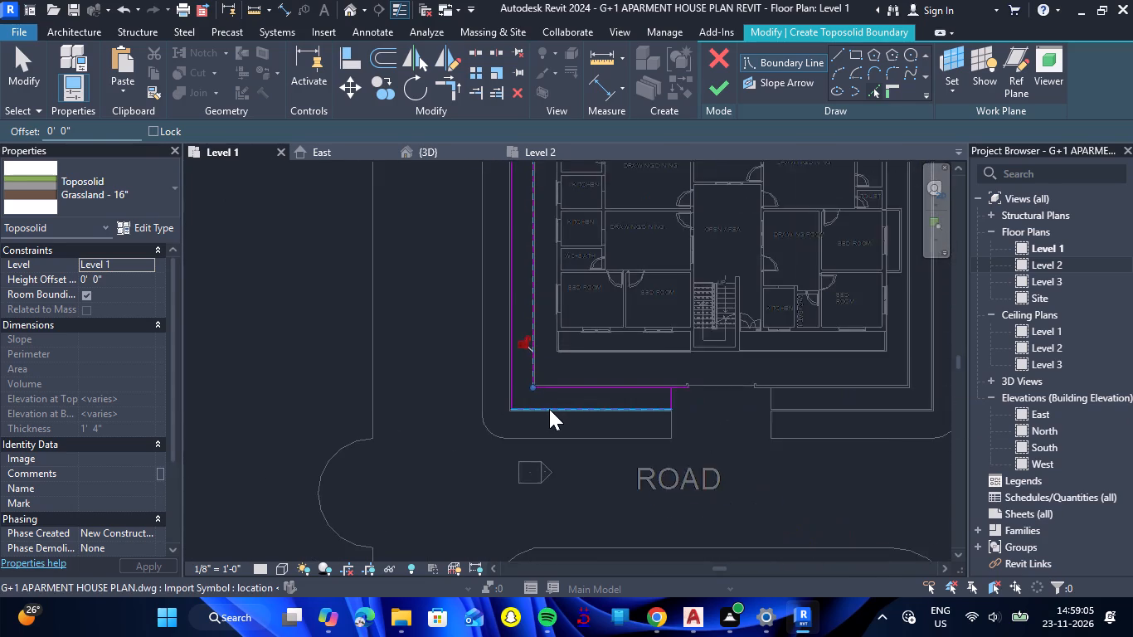
scroll(549, 409, "down", 3)
scroll(542, 148, "up", 9)
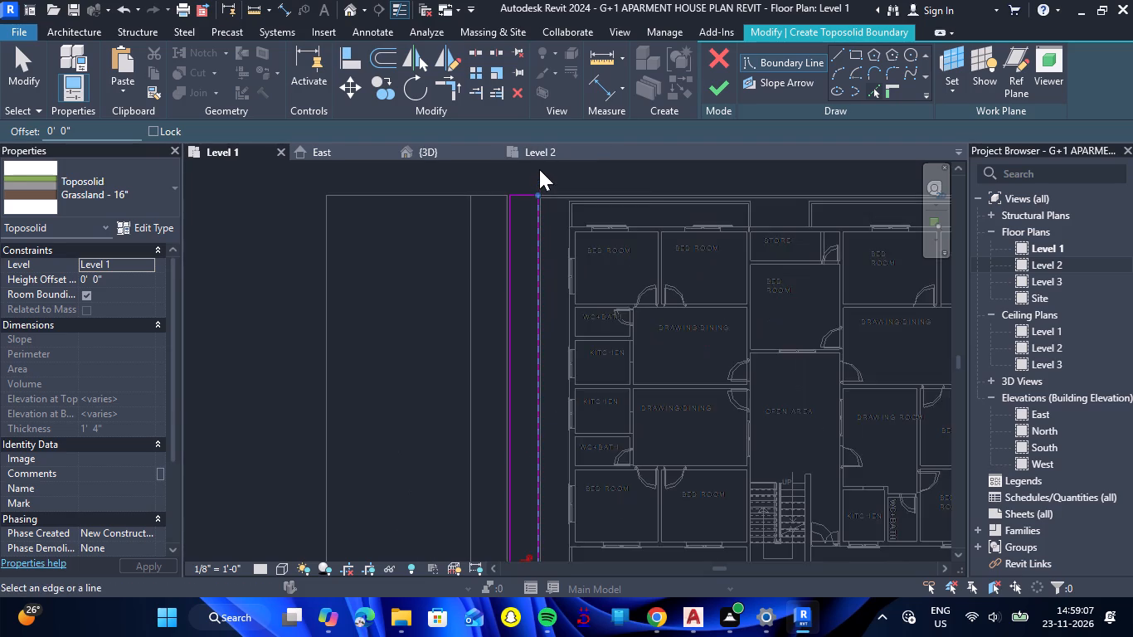
scroll(539, 169, "up", 7)
scroll(540, 186, "down", 15)
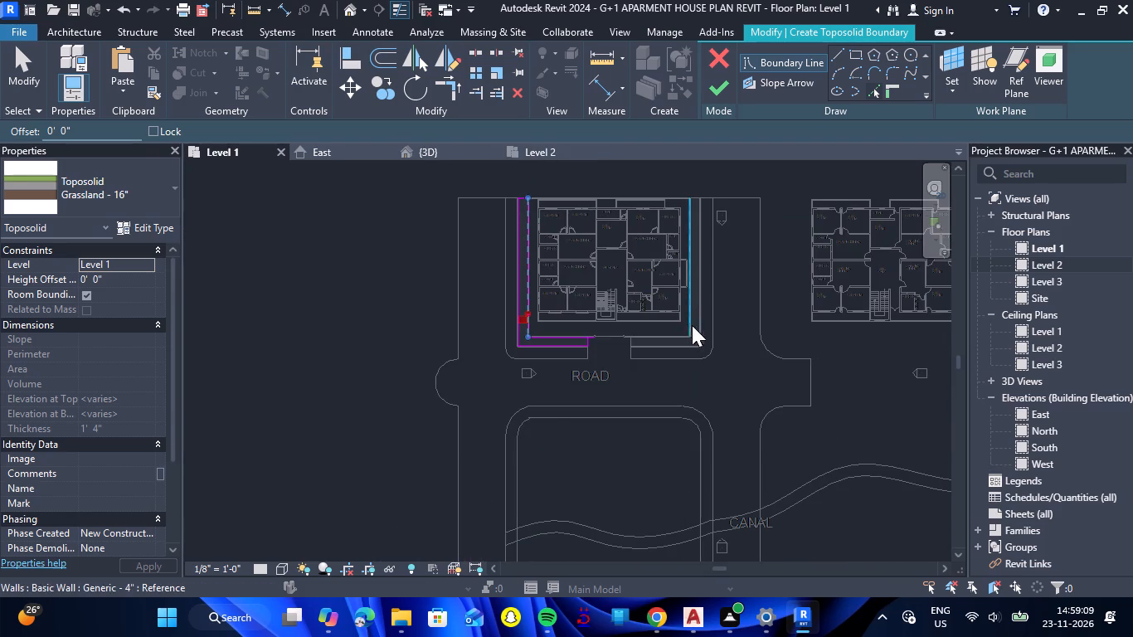
scroll(622, 333, "up", 13)
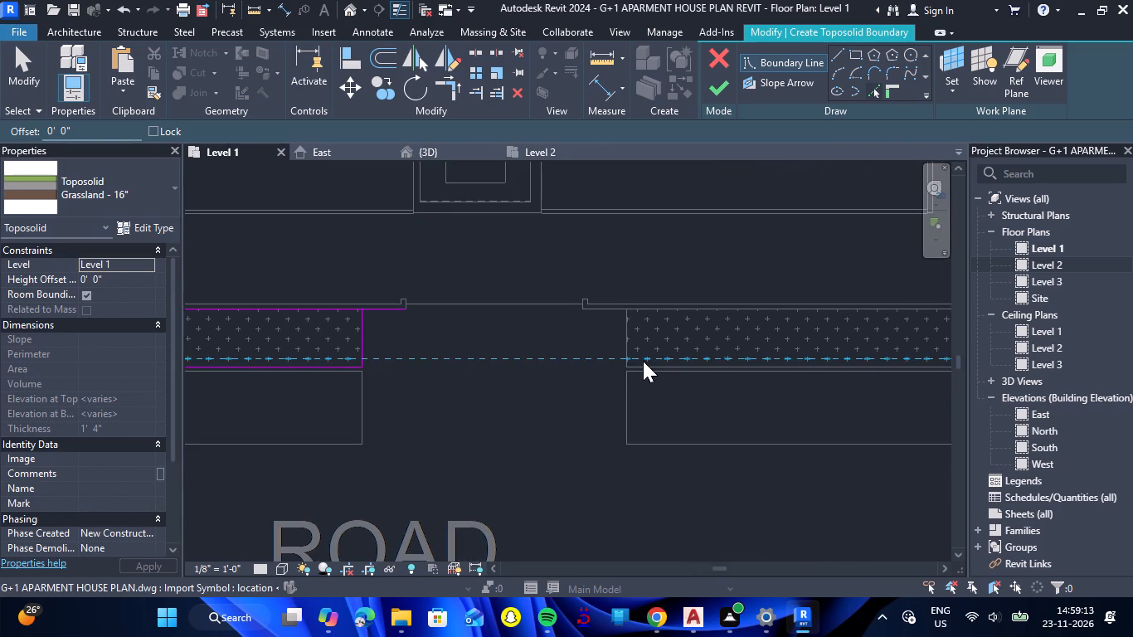
left_click(641, 363)
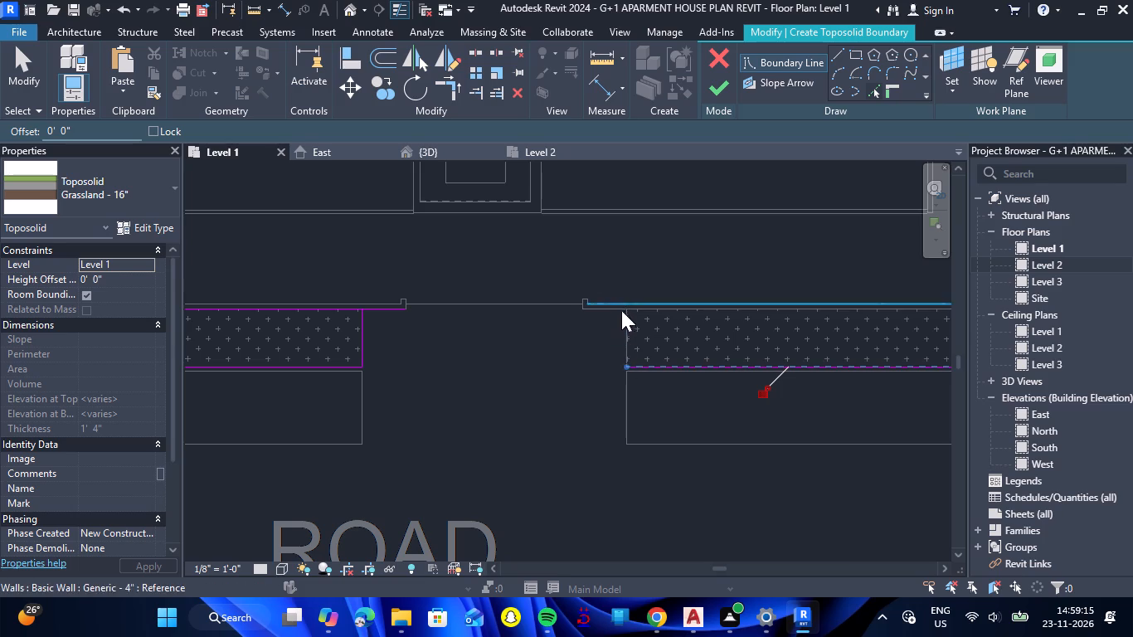
left_click(624, 325)
left_click(644, 309)
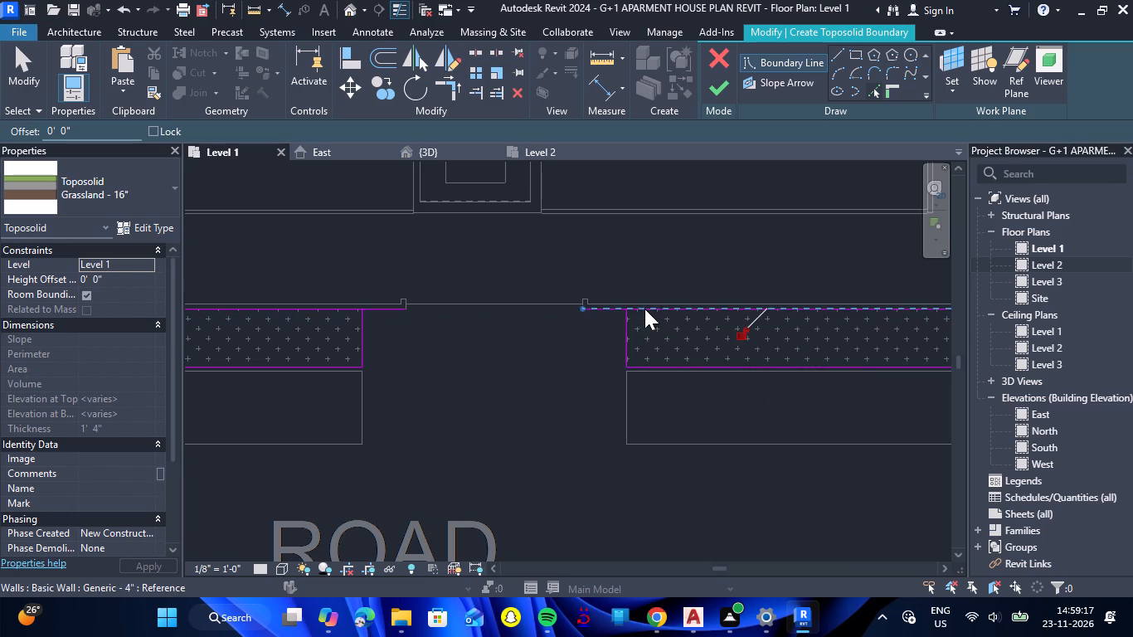
Add the east planting strip's boundary lines along the wall's outer face, the north end and the strip's outer edge.
scroll(448, 333, "down", 6)
scroll(687, 289, "up", 6)
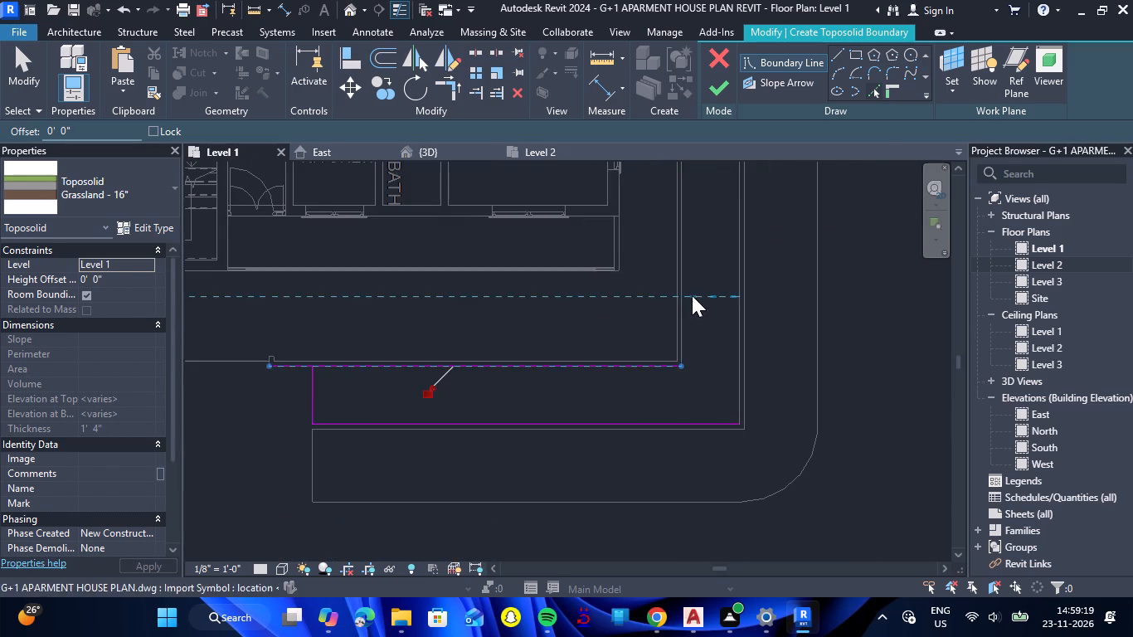
left_click(684, 301)
scroll(707, 345, "down", 13)
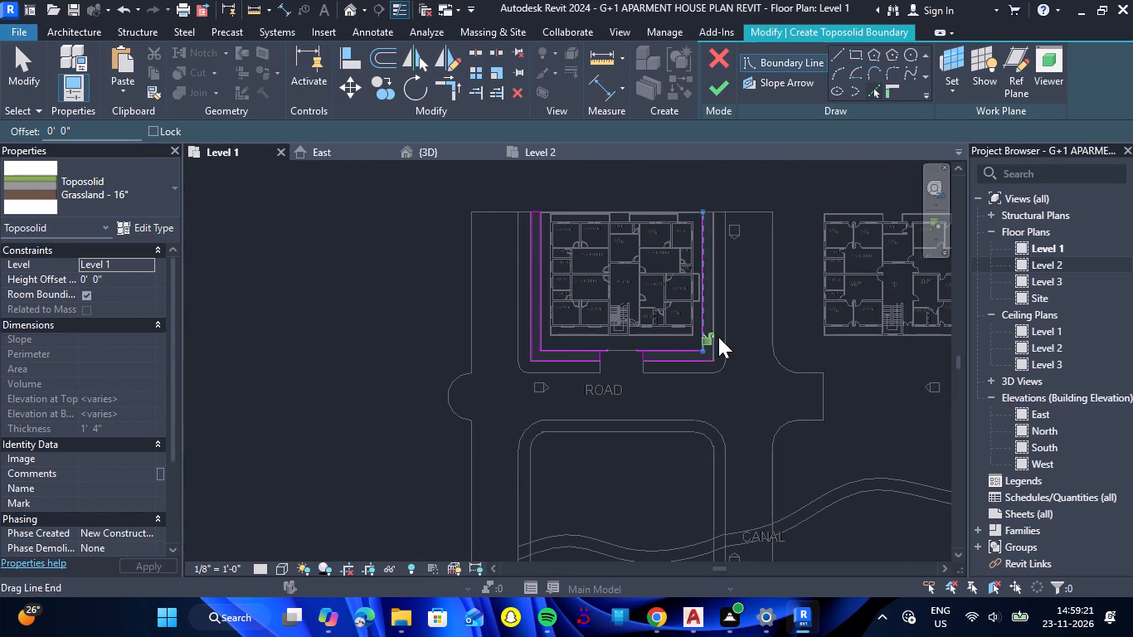
scroll(706, 195, "up", 13)
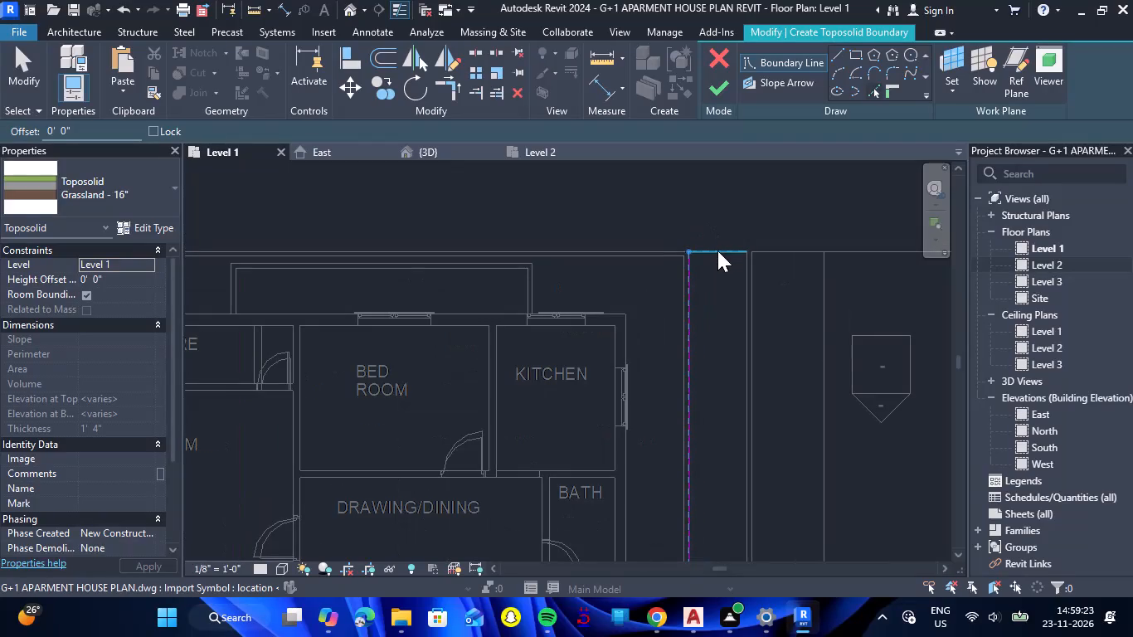
left_click(717, 250)
left_click(742, 267)
Trim the wall-side boundary line west of the gate to a corner with the planting strip's gate-side end.
scroll(609, 233, "down", 6)
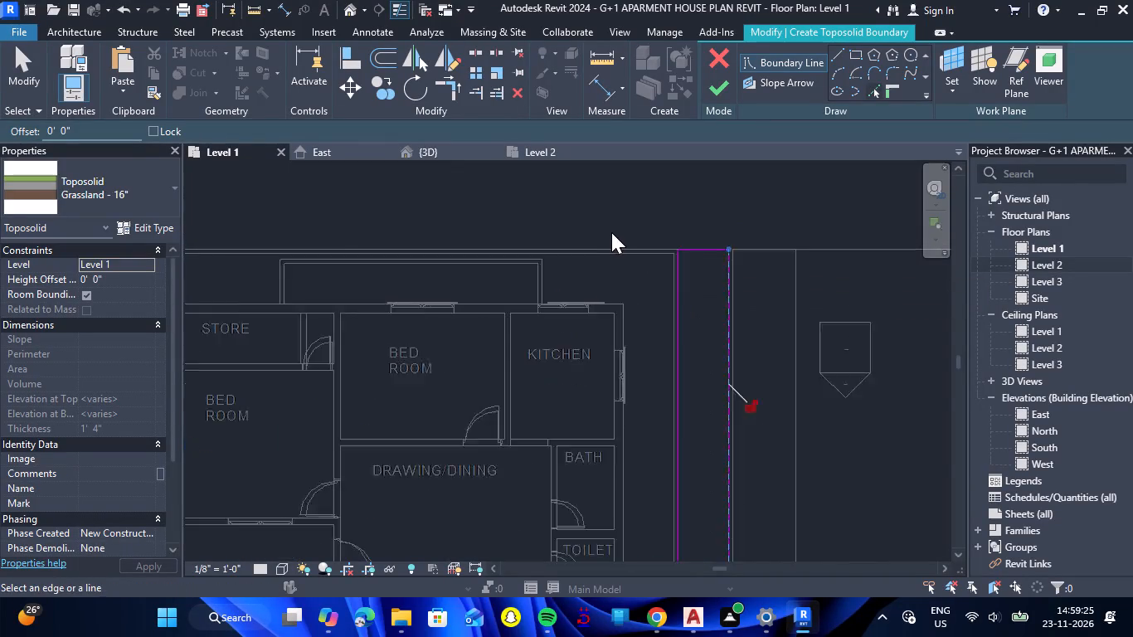
scroll(611, 232, "down", 5)
scroll(533, 425, "up", 5)
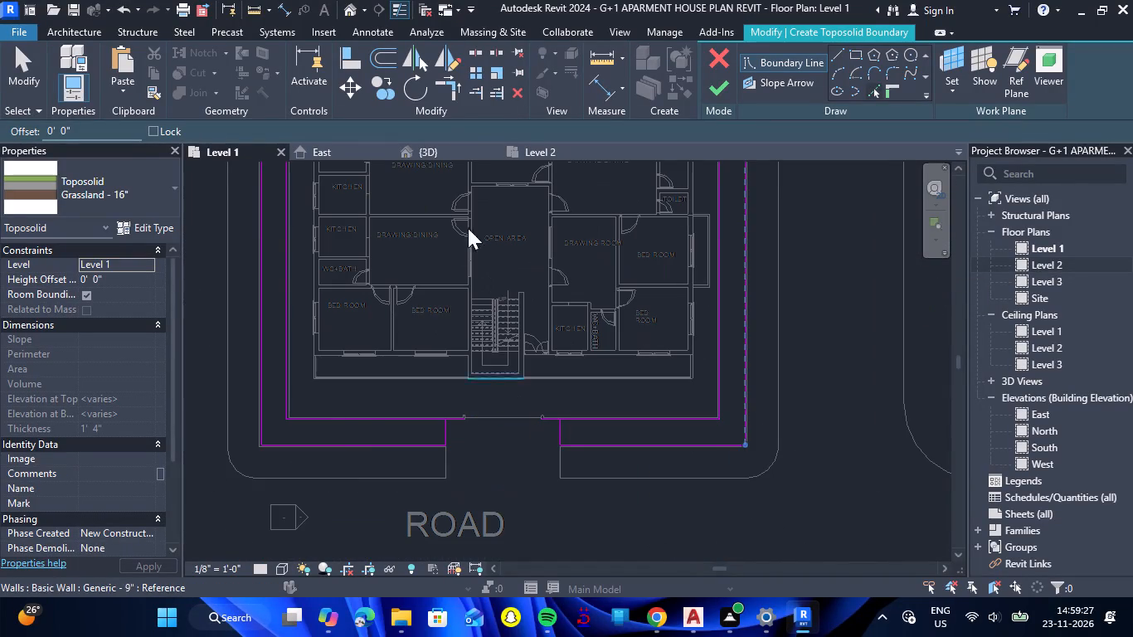
left_click(455, 94)
scroll(437, 420, "up", 6)
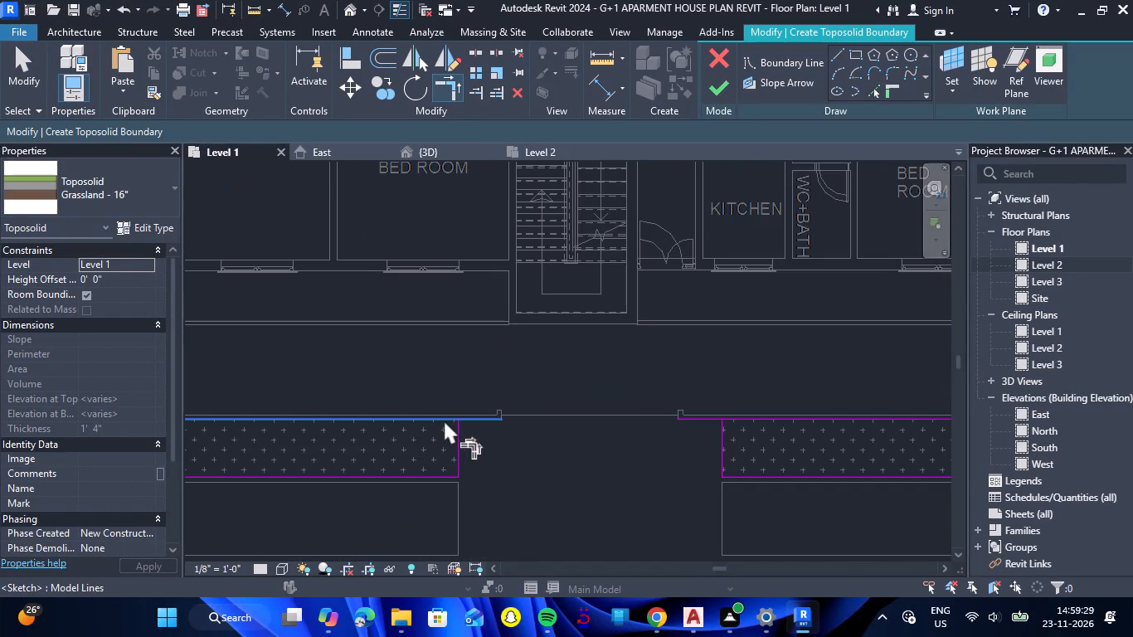
left_click(444, 420)
left_click(459, 430)
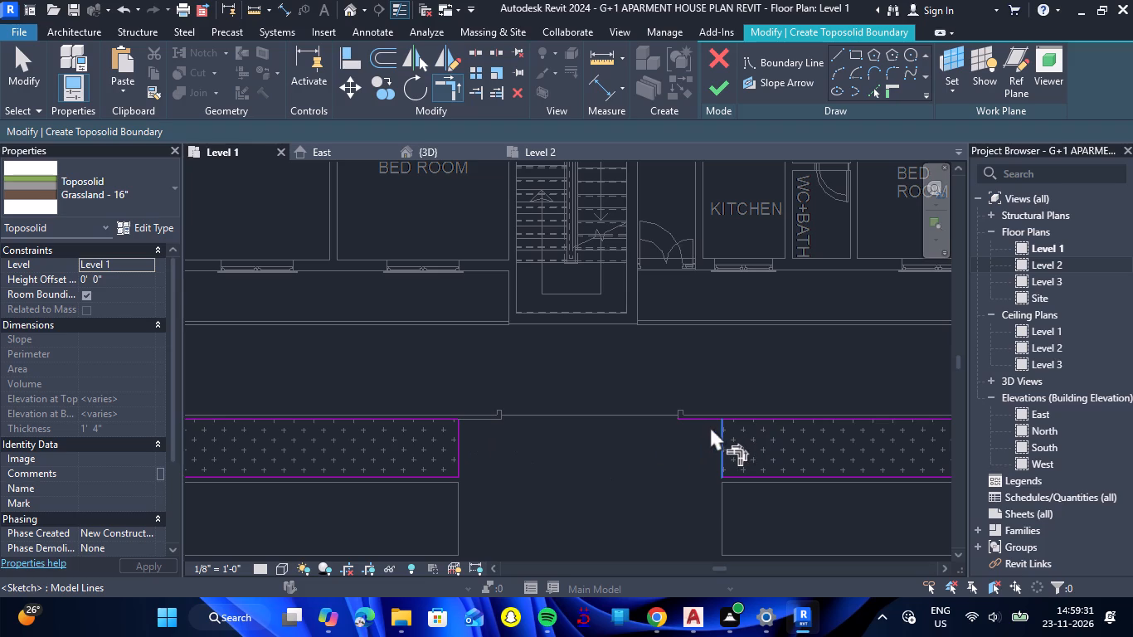
Trim the wall-side boundary line to the gate-side end of the planting strip east of the gate and finish the toposolid sketch.
left_click(729, 421)
left_click(719, 430)
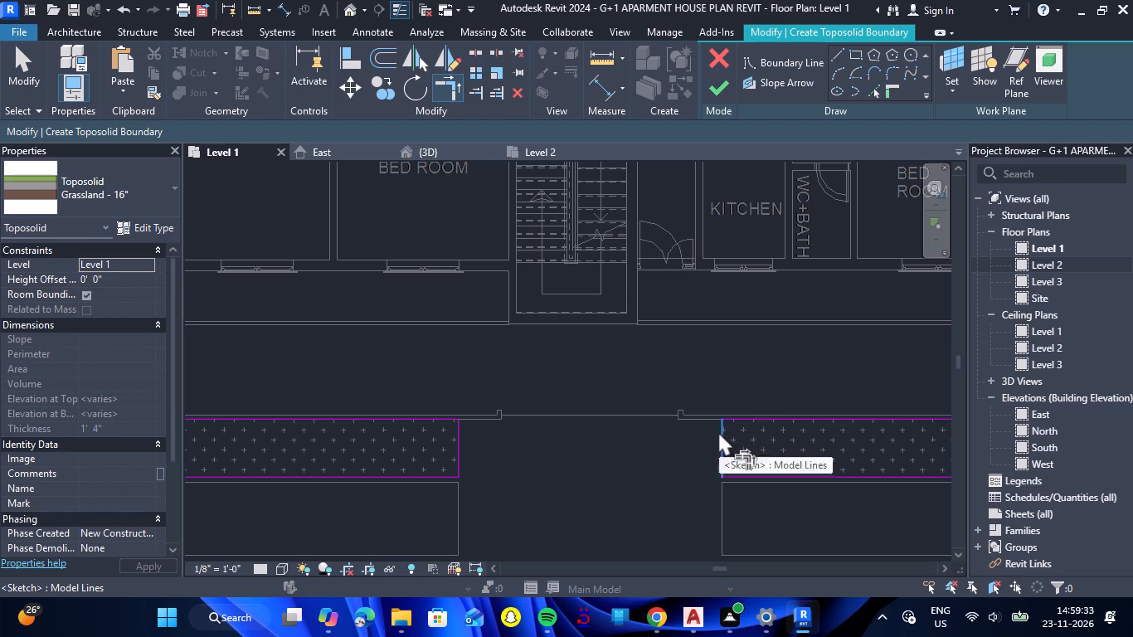
left_click(712, 95)
In the 3D view, nudge the new grassland planting-strip toposolid slightly toward the road in front of the boundary wall.
left_click(440, 147)
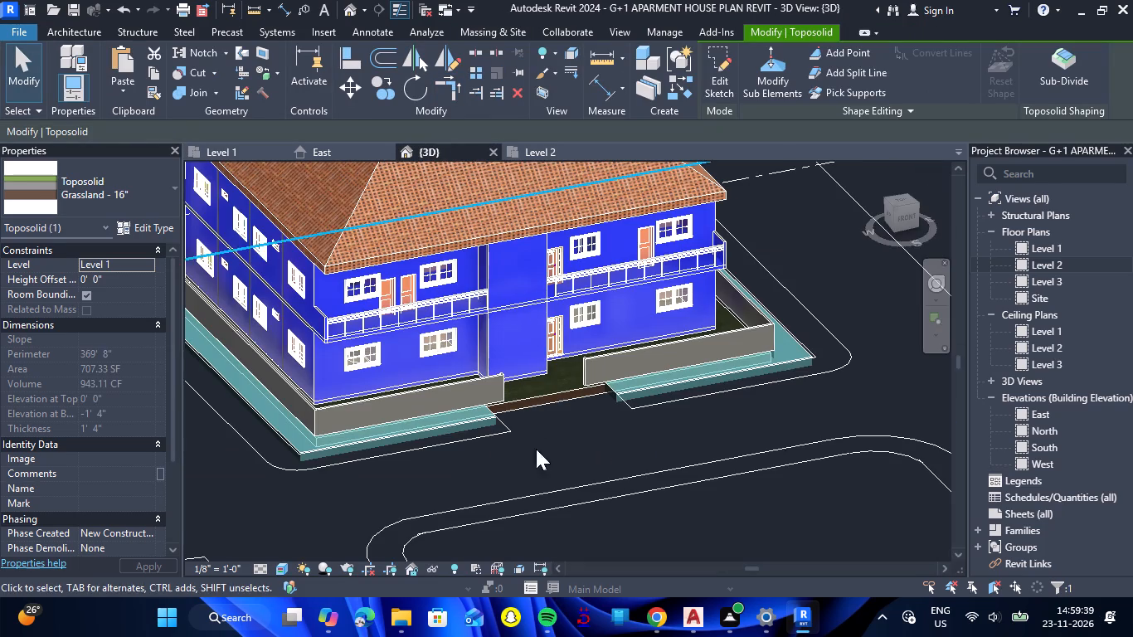
scroll(526, 465, "up", 5)
left_click(580, 452)
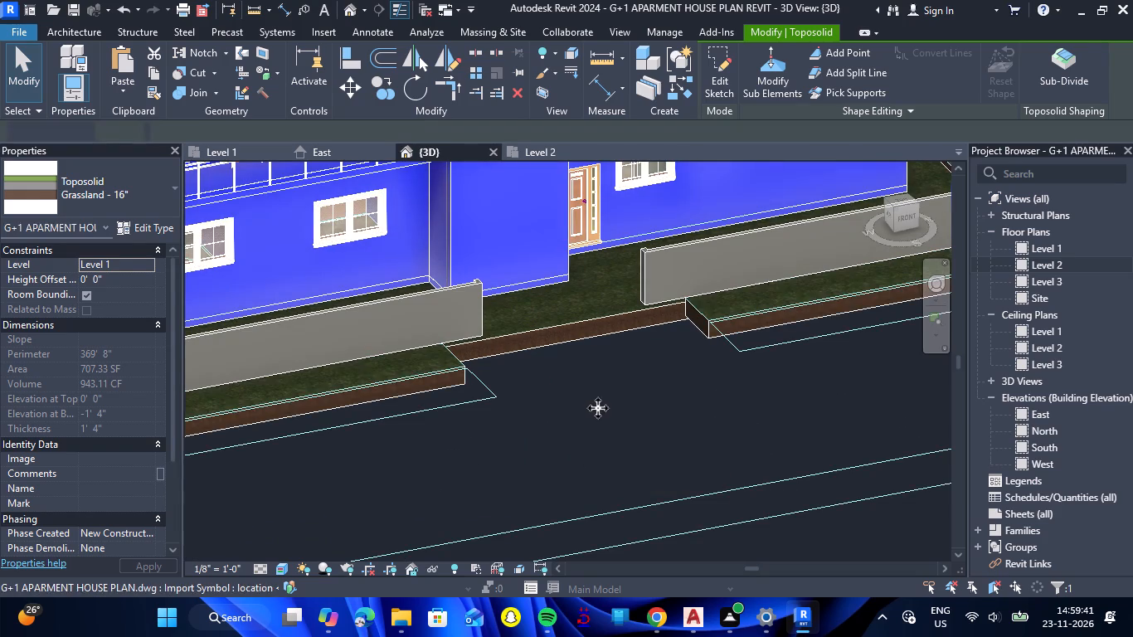
scroll(593, 396, "down", 5)
scroll(361, 483, "up", 6)
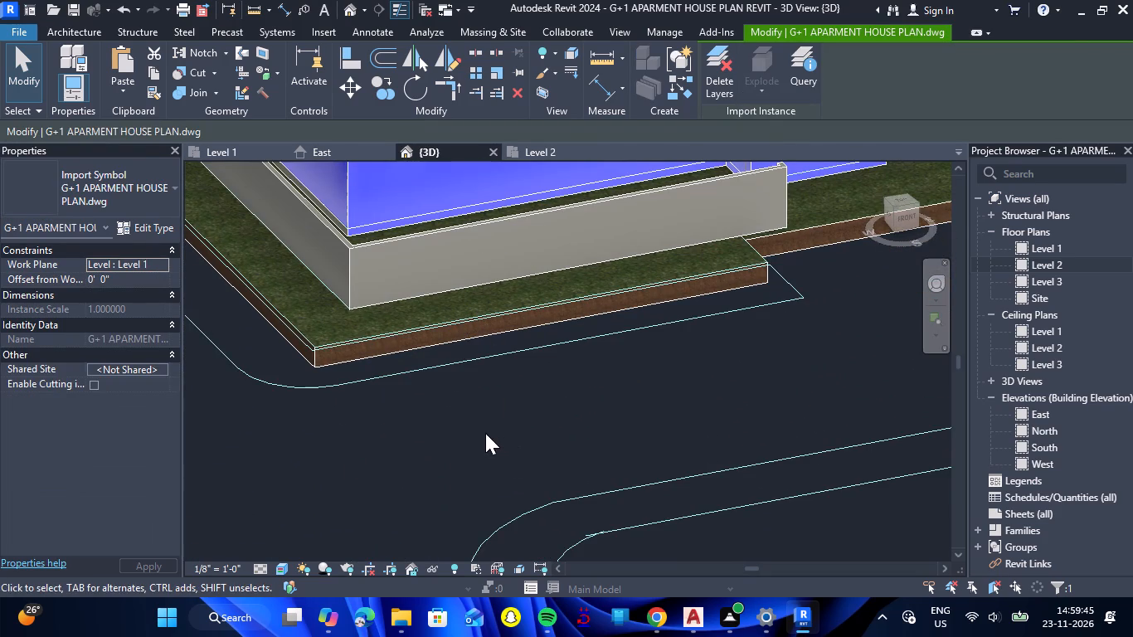
key("Escape")
left_click(453, 322)
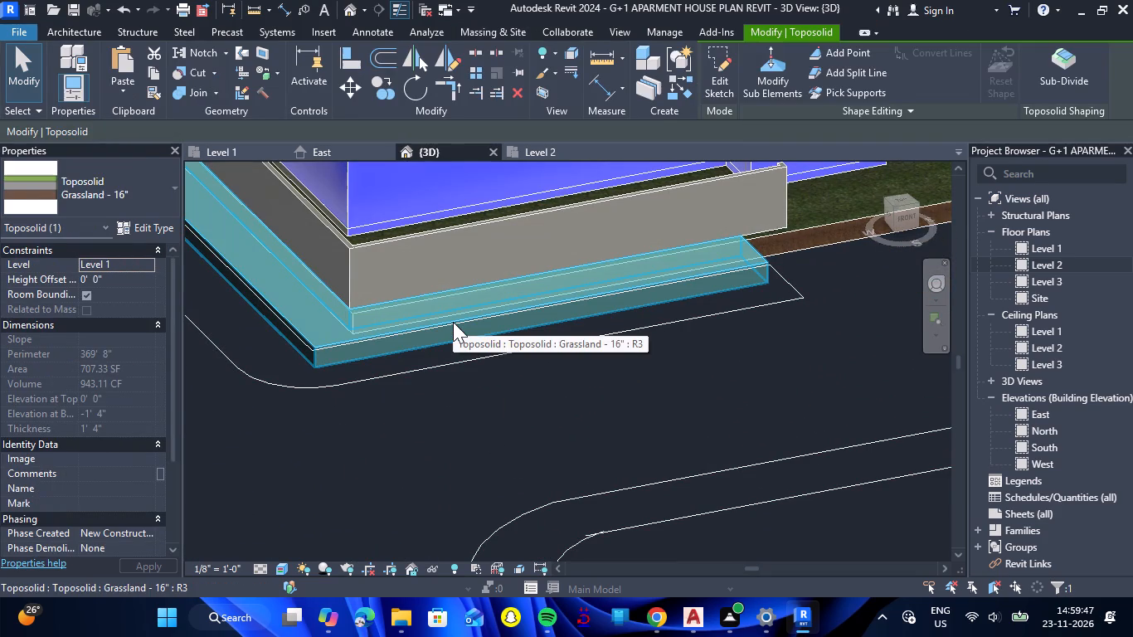
key("Down")
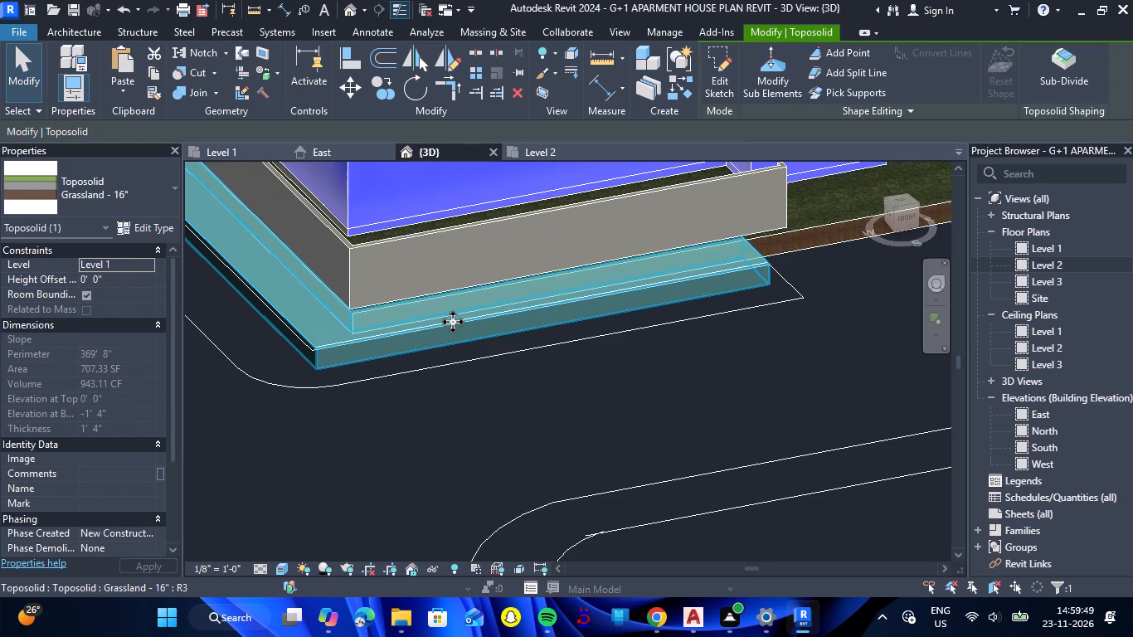